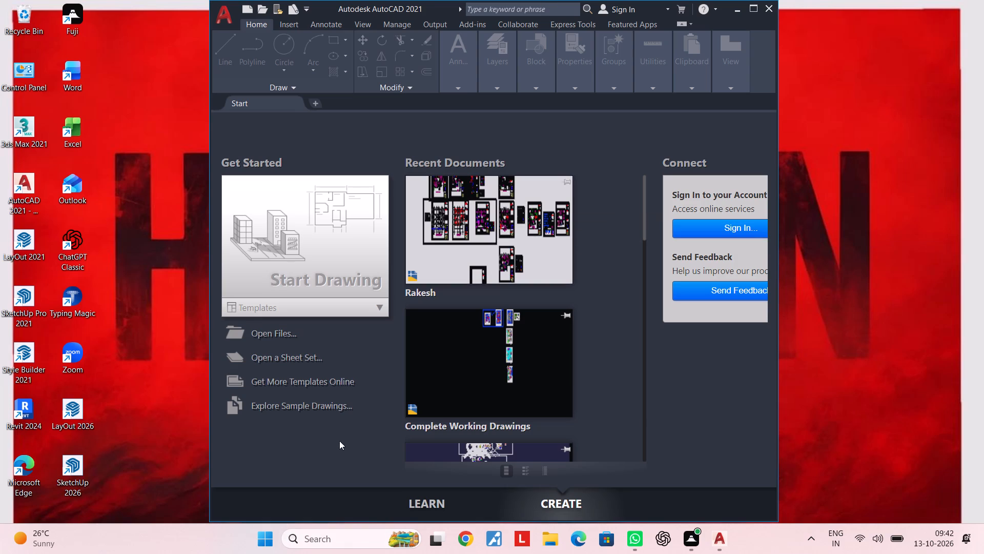
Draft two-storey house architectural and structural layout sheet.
Start a new blank drawing and maximize the application window.
{"action": "left_click", "coordinate": [327, 272]}
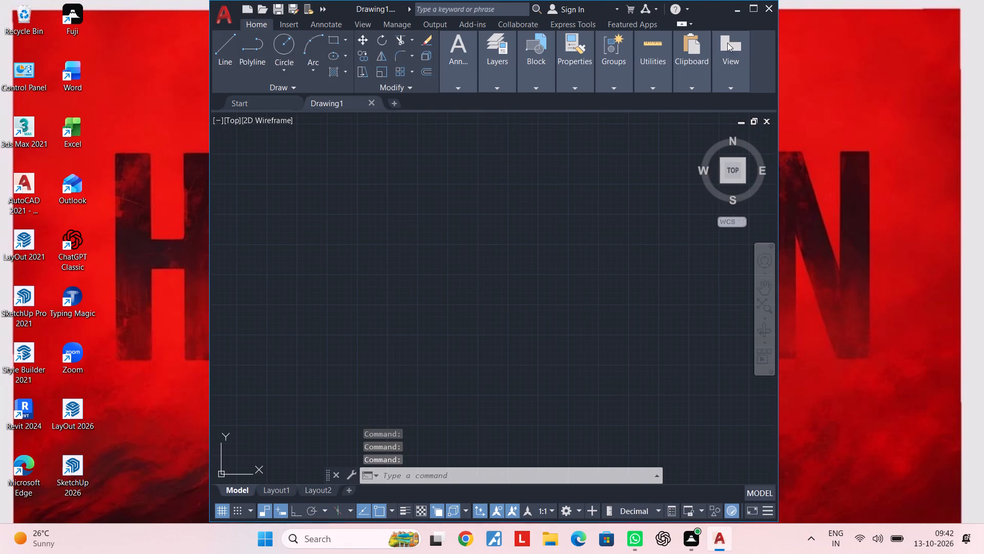
{"action": "left_click", "coordinate": [756, 11]}
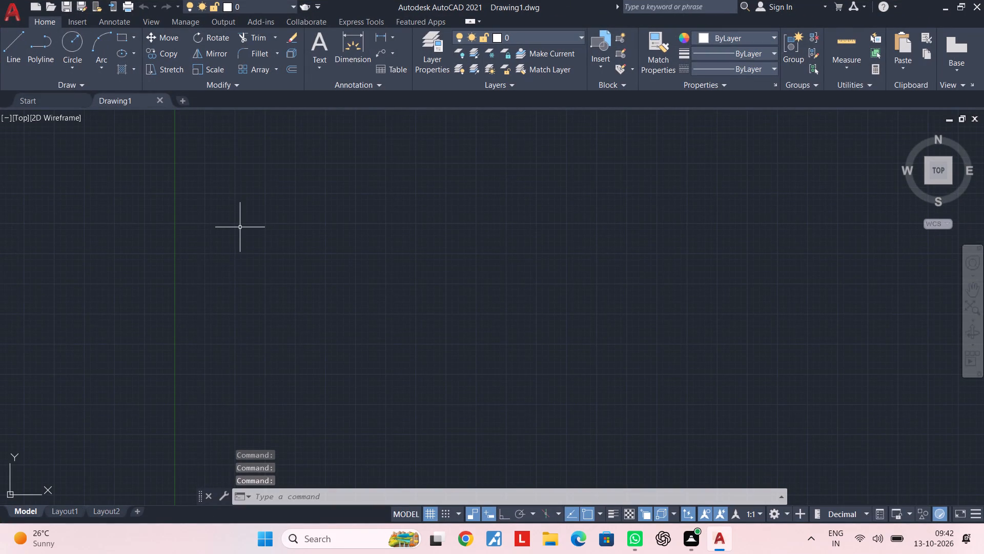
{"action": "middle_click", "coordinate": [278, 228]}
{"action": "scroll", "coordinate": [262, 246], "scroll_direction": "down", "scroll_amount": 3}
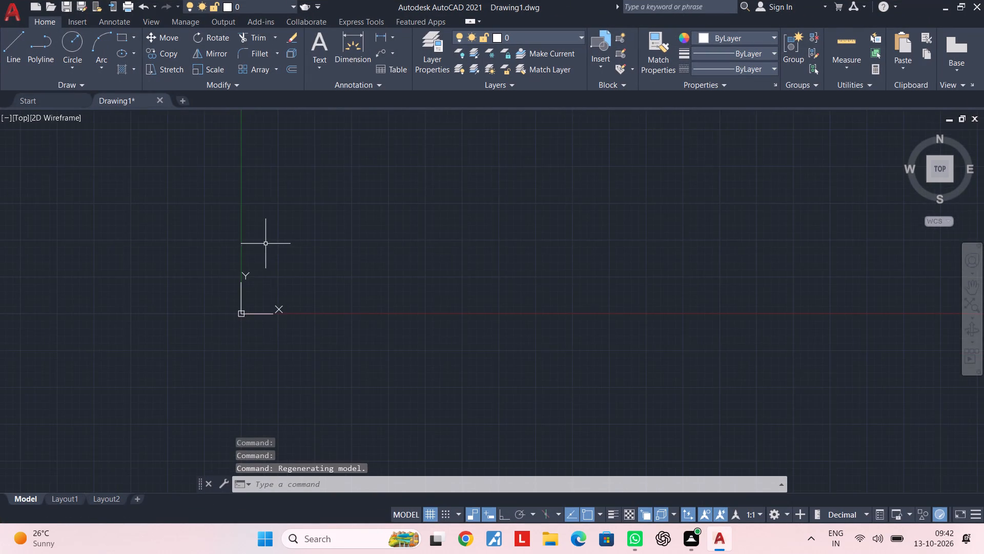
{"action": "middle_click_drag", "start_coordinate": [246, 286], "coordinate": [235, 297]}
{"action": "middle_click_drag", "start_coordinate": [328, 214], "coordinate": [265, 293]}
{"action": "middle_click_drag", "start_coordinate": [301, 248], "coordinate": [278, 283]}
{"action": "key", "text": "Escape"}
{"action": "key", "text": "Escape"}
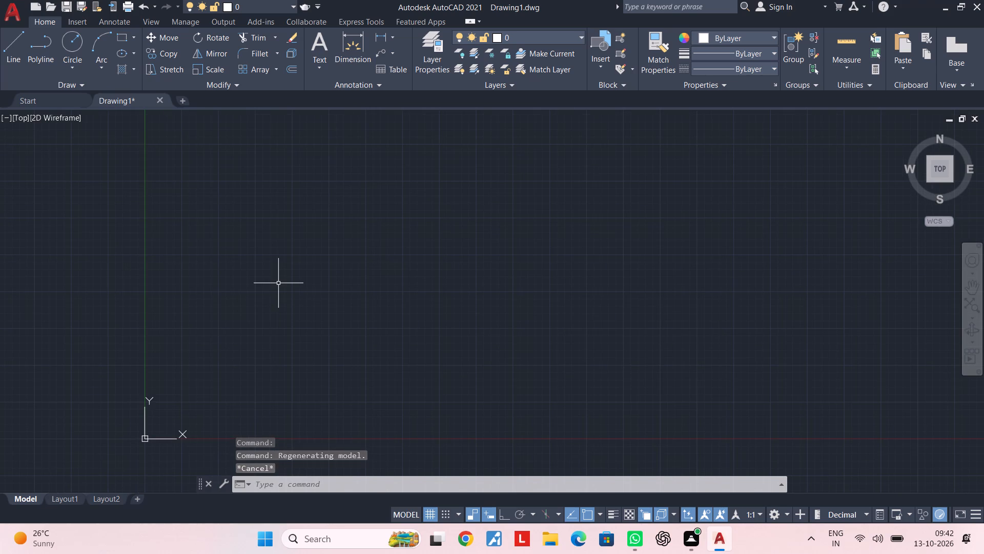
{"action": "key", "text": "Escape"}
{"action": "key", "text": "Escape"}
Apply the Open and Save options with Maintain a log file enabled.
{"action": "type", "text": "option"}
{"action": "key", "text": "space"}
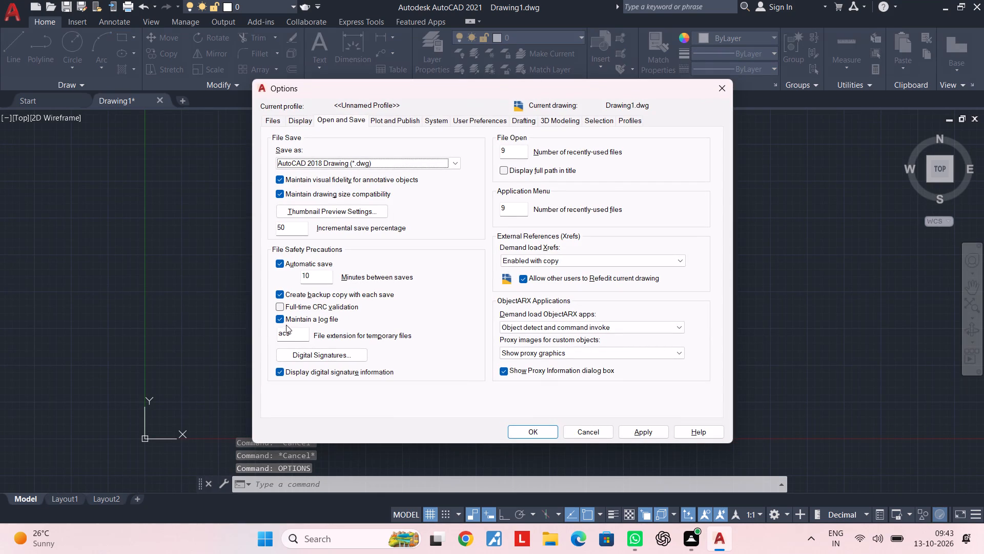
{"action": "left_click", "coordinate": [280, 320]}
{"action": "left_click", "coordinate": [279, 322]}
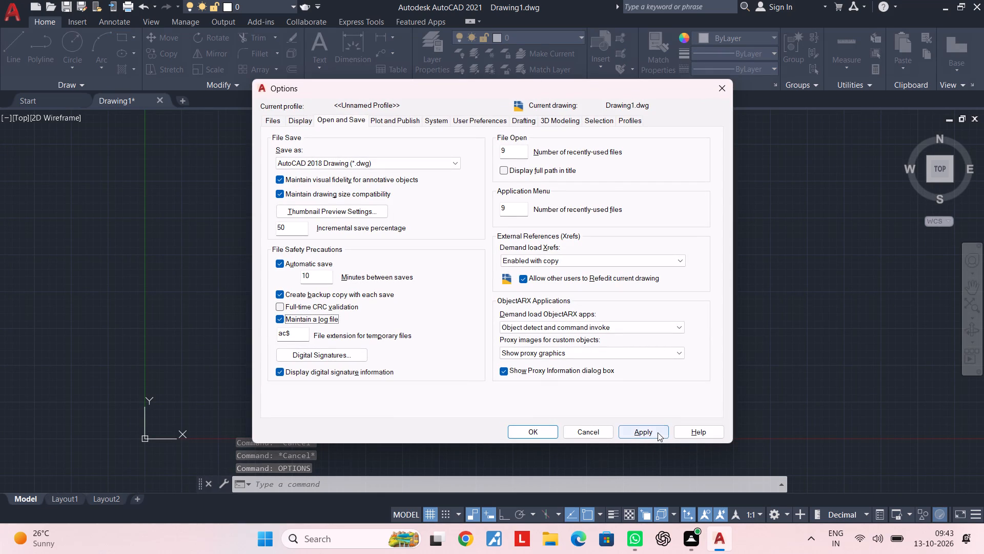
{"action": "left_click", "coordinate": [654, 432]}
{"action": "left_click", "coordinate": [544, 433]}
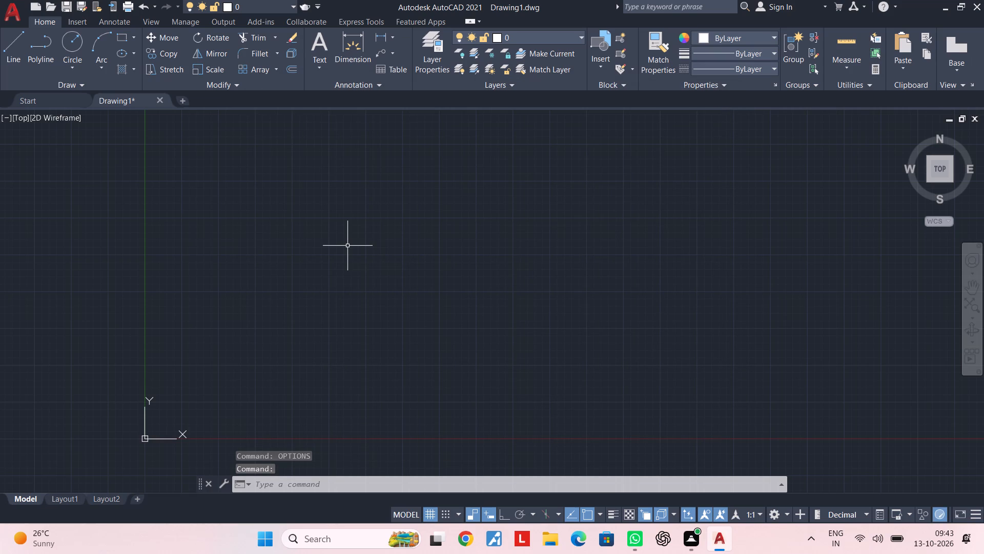
Set the drawing's length units to Engineering with a precision of 0'-0".
{"action": "key", "text": "u"}
{"action": "type", "text": "n"}
{"action": "key", "text": "space"}
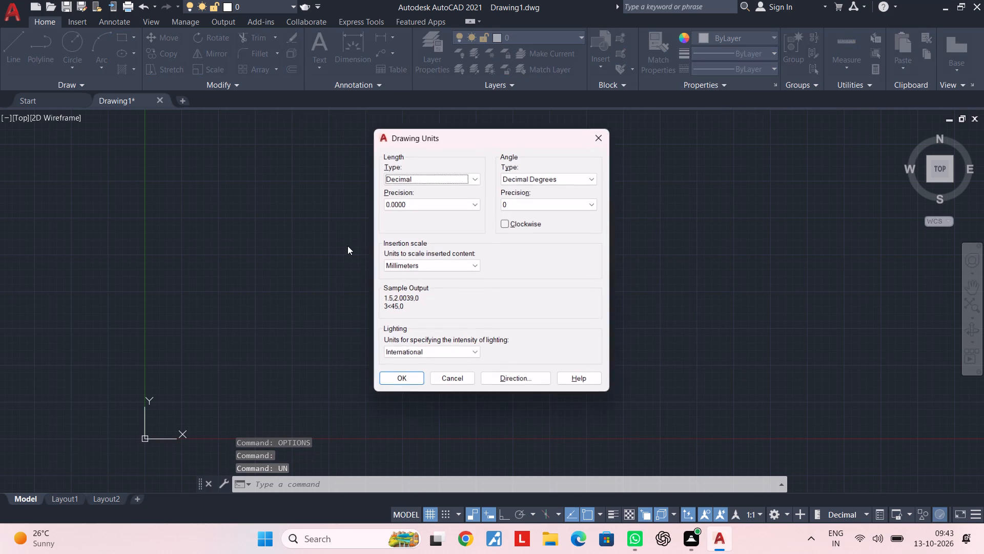
{"action": "scroll", "coordinate": [347, 246], "scroll_direction": "down", "scroll_amount": 1}
{"action": "left_click_drag", "start_coordinate": [429, 172], "coordinate": [430, 179]}
{"action": "left_click", "coordinate": [435, 180]}
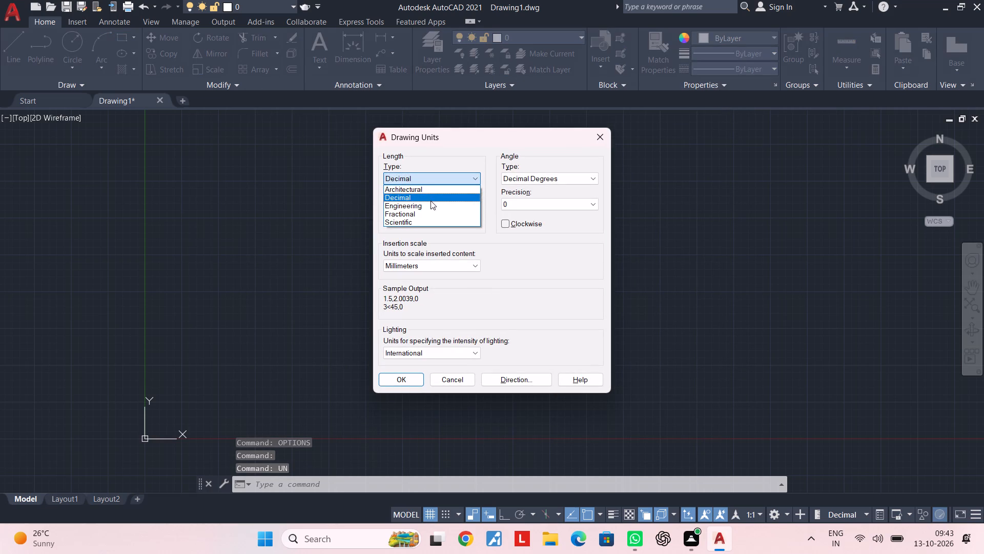
{"action": "left_click", "coordinate": [433, 205]}
{"action": "left_click", "coordinate": [432, 200]}
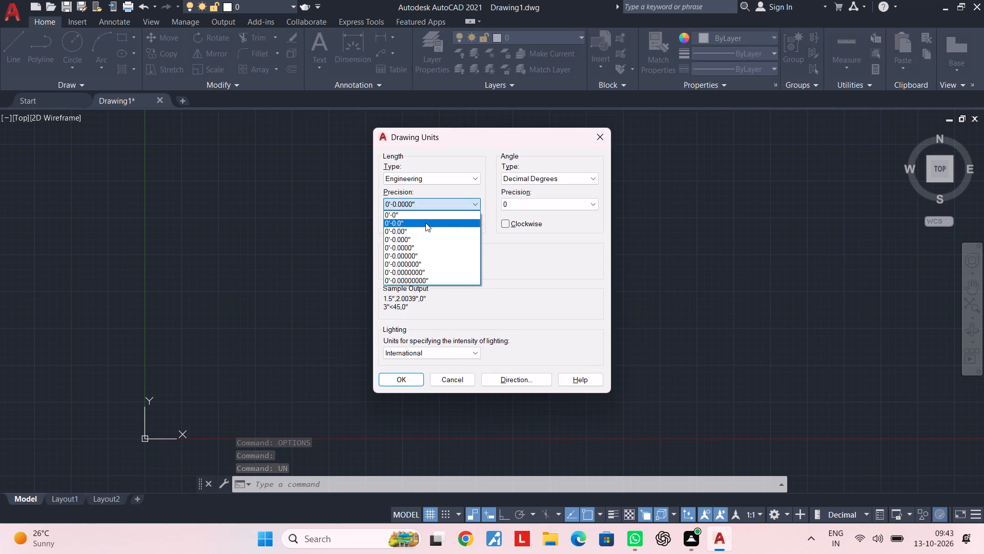
{"action": "left_click", "coordinate": [425, 221]}
{"action": "left_click", "coordinate": [429, 208]}
{"action": "left_click", "coordinate": [427, 211]}
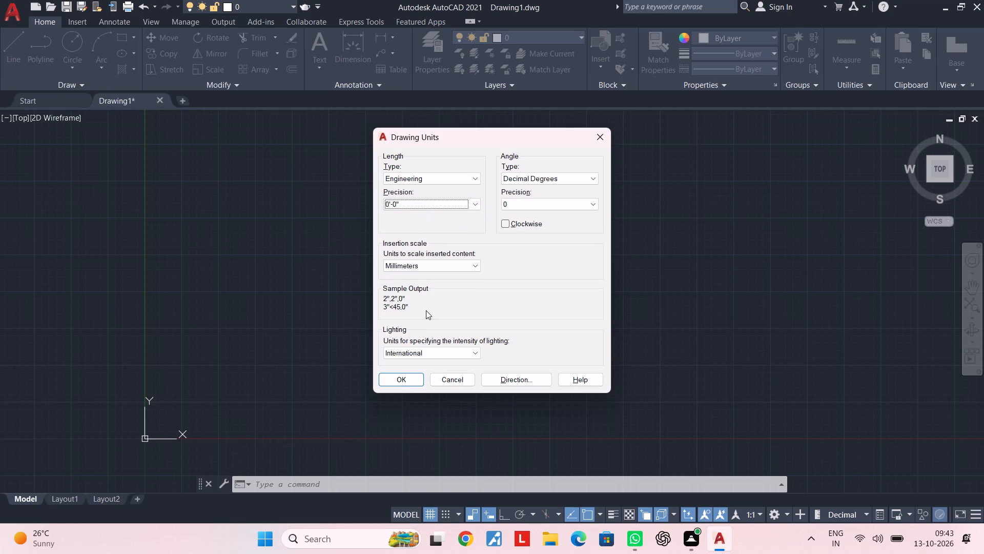
{"action": "left_click", "coordinate": [399, 384]}
{"action": "left_click", "coordinate": [538, 313]}
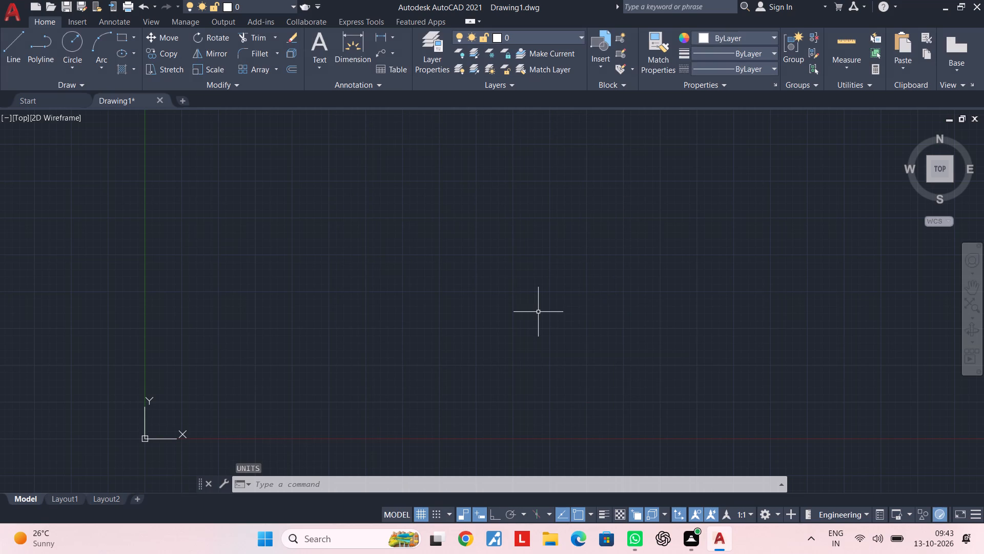
Set the model space limits from 0,0 to 100,500 and apply Zoom All.
{"action": "type", "text": "limits"}
{"action": "key", "text": "space"}
{"action": "type", "text": "0,0 100,500"}
{"action": "key", "text": "Return"}
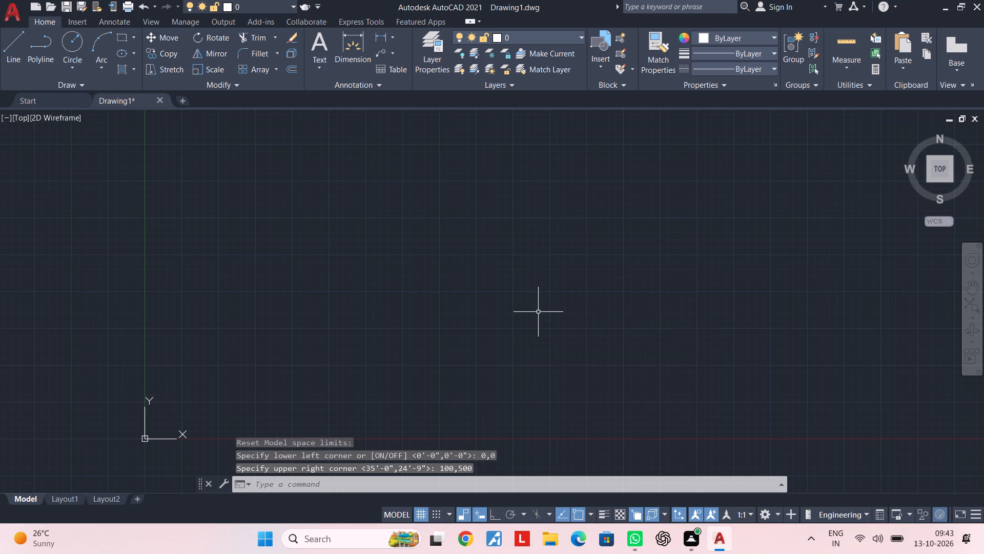
{"action": "type", "text": "z a"}
{"action": "key", "text": "space"}
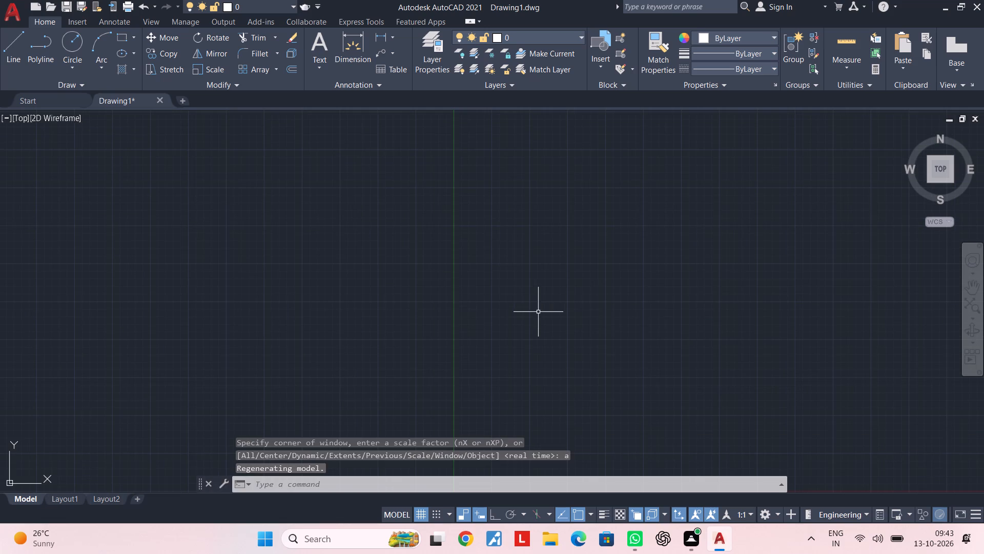
Modify the ISO-25 dimension style's primary linear units to Engineering format with 0'-0" precision.
{"action": "scroll", "coordinate": [442, 349], "scroll_direction": "down", "scroll_amount": 2}
{"action": "middle_click_drag", "start_coordinate": [497, 340], "coordinate": [285, 310]}
{"action": "scroll", "coordinate": [286, 310], "scroll_direction": "down", "scroll_amount": 1}
{"action": "type", "text": "d"}
{"action": "key", "text": "space"}
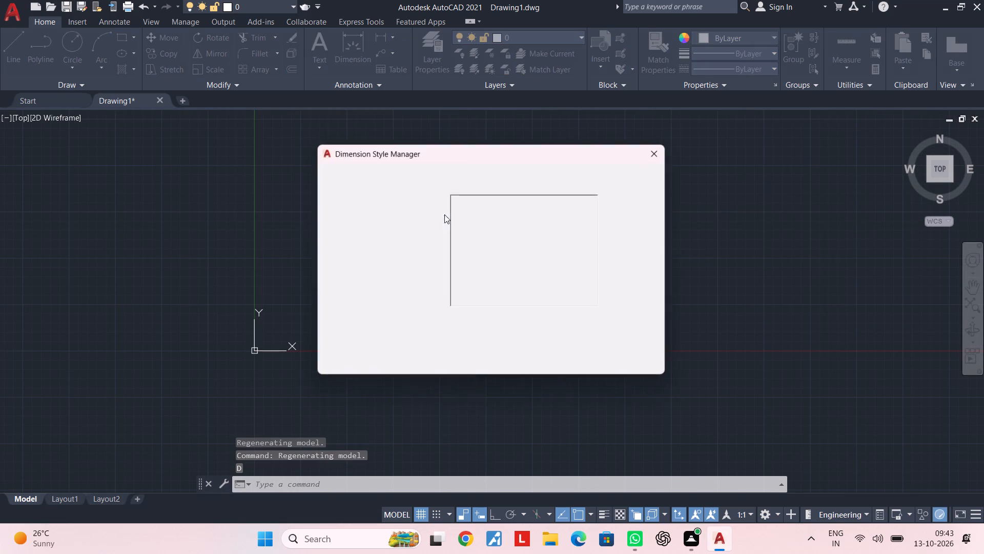
{"action": "left_click", "coordinate": [626, 232]}
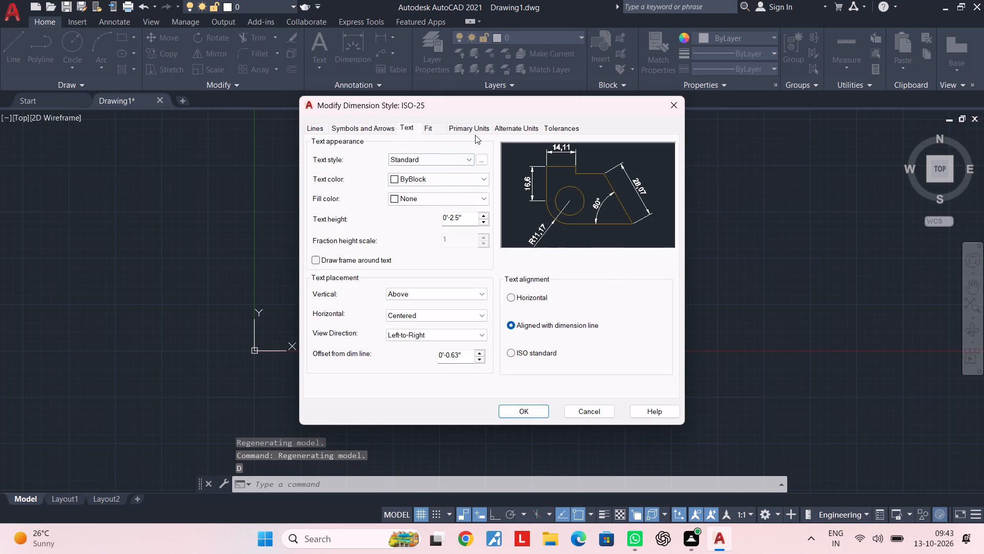
{"action": "left_click", "coordinate": [493, 125]}
{"action": "left_click", "coordinate": [461, 122]}
{"action": "left_click", "coordinate": [467, 121]}
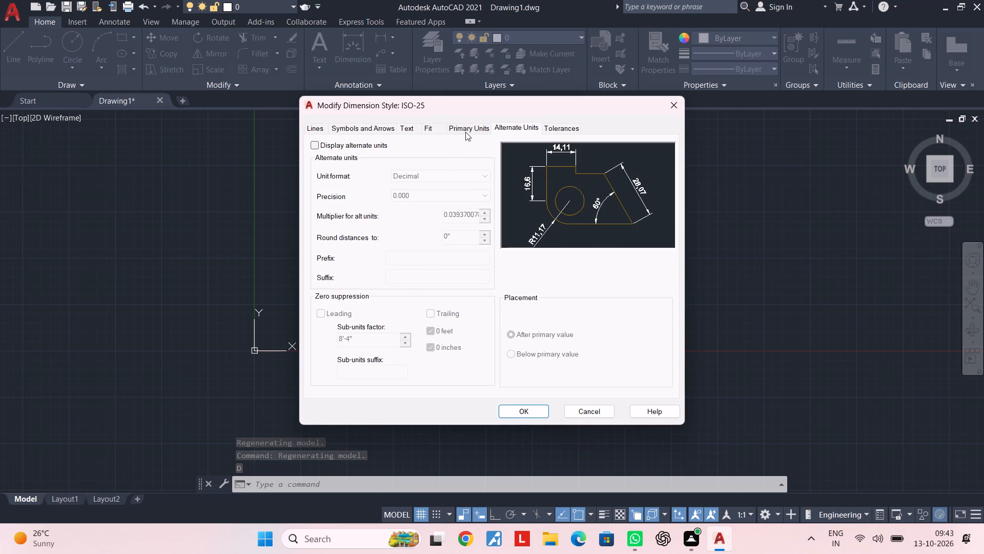
{"action": "left_click", "coordinate": [467, 125]}
{"action": "left_click", "coordinate": [463, 146]}
{"action": "left_click", "coordinate": [462, 154]}
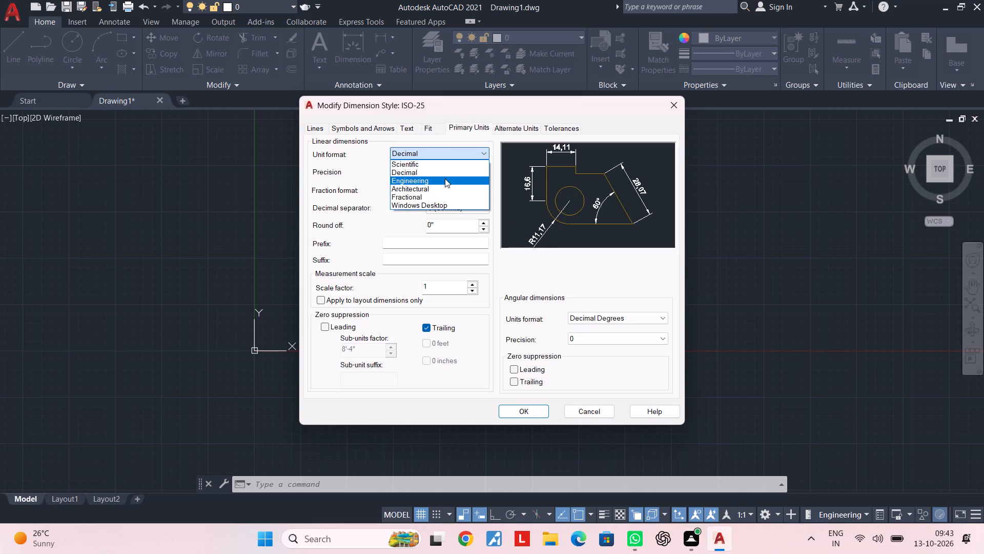
{"action": "left_click", "coordinate": [444, 183]}
{"action": "left_click", "coordinate": [447, 173]}
{"action": "left_click", "coordinate": [447, 182]}
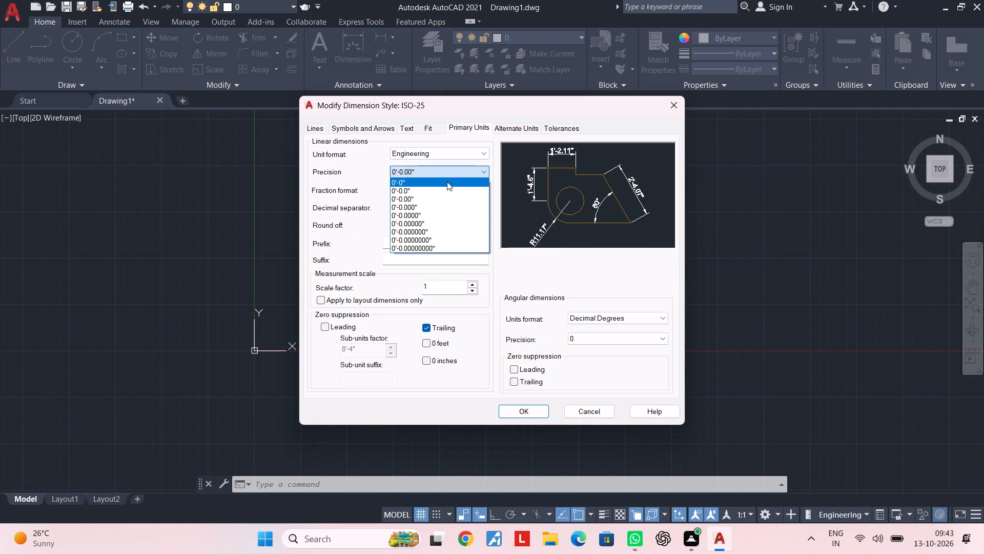
Set the ISO-25 dimension text height to 6", save the style and make it current.
{"action": "left_click", "coordinate": [406, 125]}
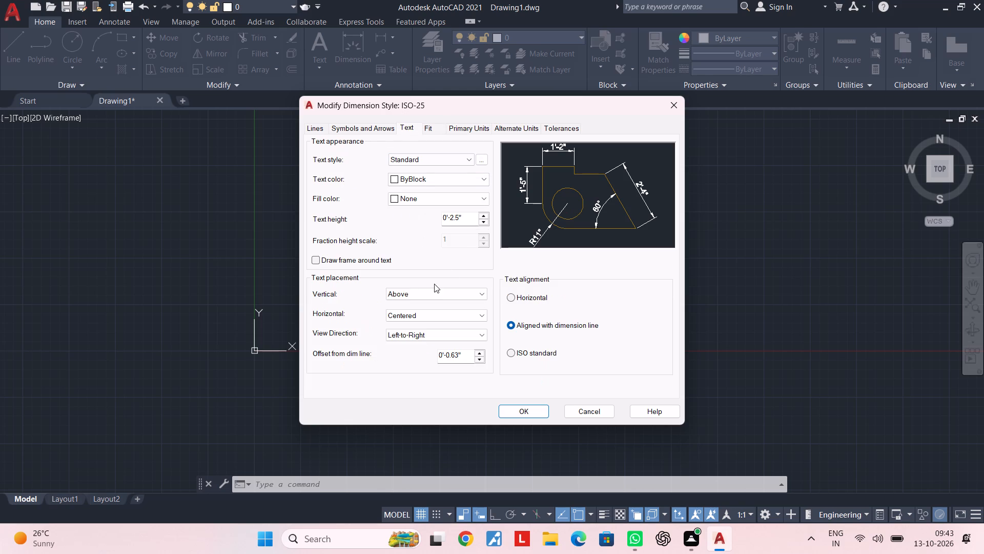
{"action": "left_click_drag", "start_coordinate": [463, 219], "coordinate": [347, 213]}
{"action": "key", "text": "BackSpace"}
{"action": "key", "text": "6"}
{"action": "key", "text": "shift+quotedbl"}
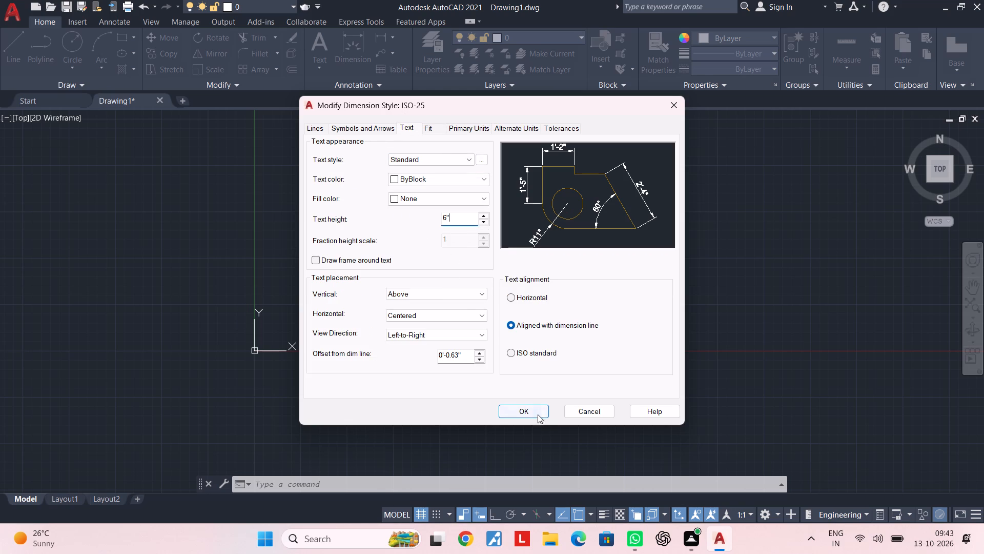
{"action": "left_click", "coordinate": [539, 409]}
{"action": "left_click", "coordinate": [646, 201]}
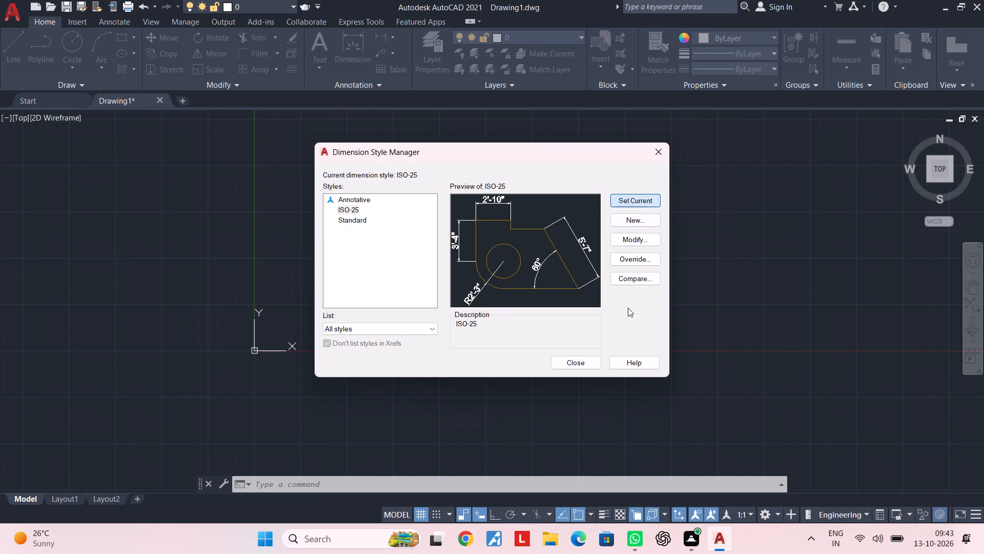
{"action": "triple_click", "coordinate": [631, 203]}
{"action": "left_click", "coordinate": [632, 203]}
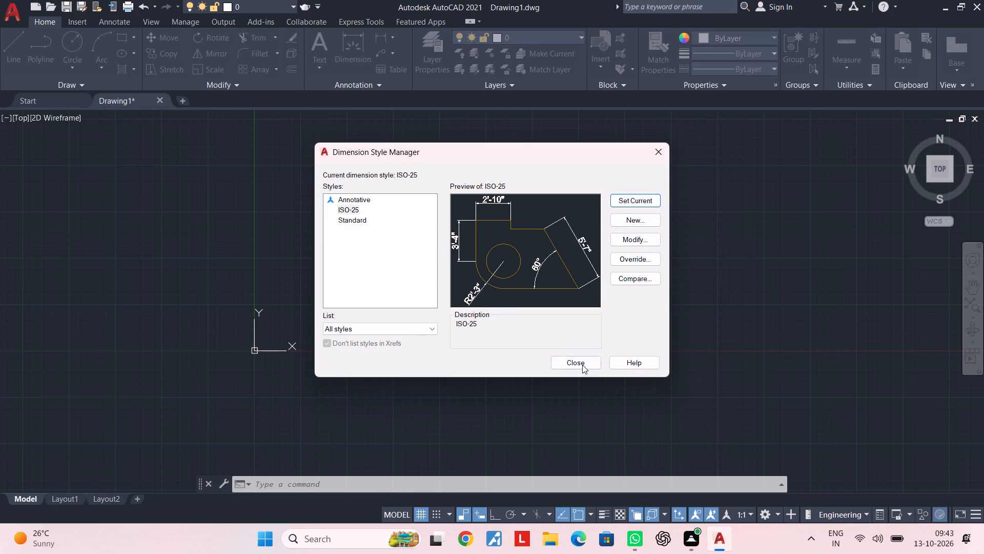
{"action": "left_click", "coordinate": [582, 365]}
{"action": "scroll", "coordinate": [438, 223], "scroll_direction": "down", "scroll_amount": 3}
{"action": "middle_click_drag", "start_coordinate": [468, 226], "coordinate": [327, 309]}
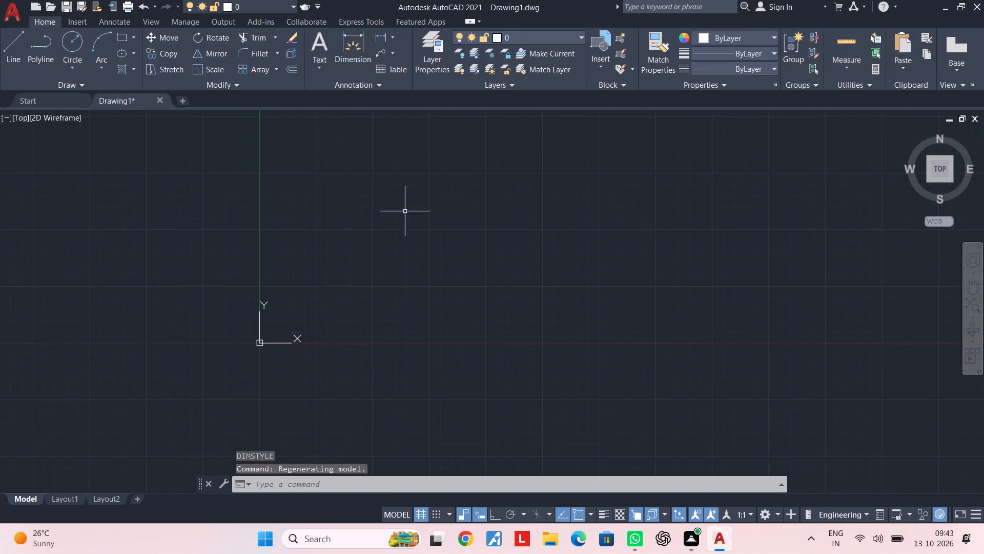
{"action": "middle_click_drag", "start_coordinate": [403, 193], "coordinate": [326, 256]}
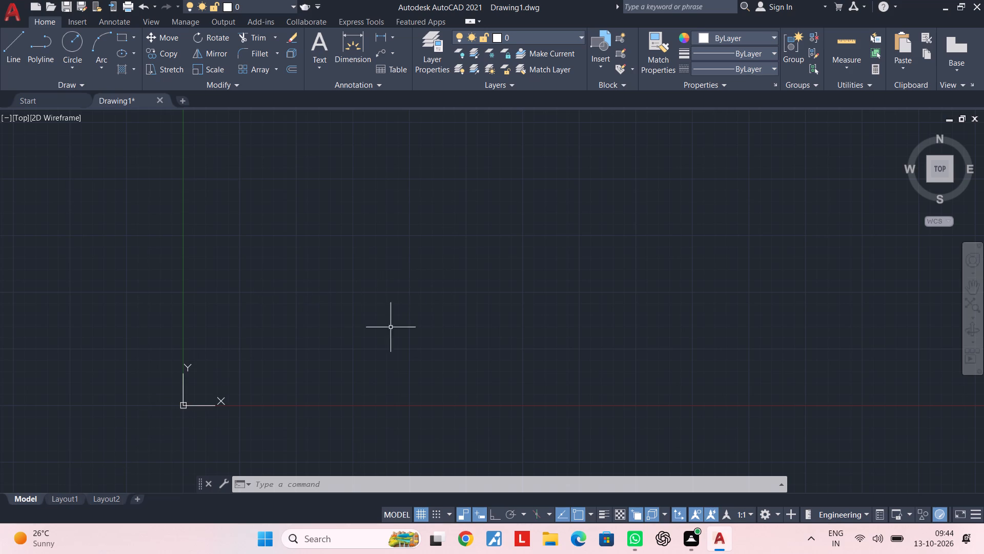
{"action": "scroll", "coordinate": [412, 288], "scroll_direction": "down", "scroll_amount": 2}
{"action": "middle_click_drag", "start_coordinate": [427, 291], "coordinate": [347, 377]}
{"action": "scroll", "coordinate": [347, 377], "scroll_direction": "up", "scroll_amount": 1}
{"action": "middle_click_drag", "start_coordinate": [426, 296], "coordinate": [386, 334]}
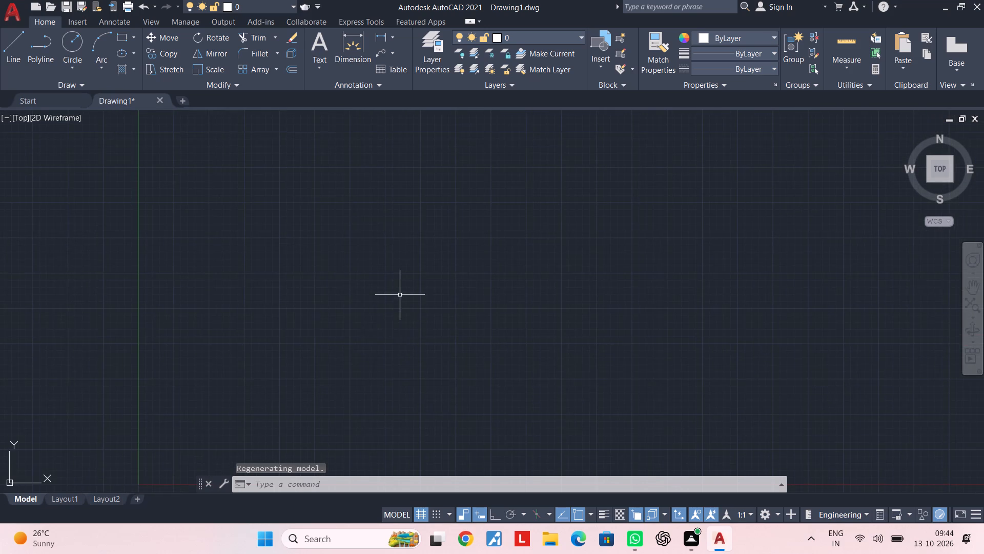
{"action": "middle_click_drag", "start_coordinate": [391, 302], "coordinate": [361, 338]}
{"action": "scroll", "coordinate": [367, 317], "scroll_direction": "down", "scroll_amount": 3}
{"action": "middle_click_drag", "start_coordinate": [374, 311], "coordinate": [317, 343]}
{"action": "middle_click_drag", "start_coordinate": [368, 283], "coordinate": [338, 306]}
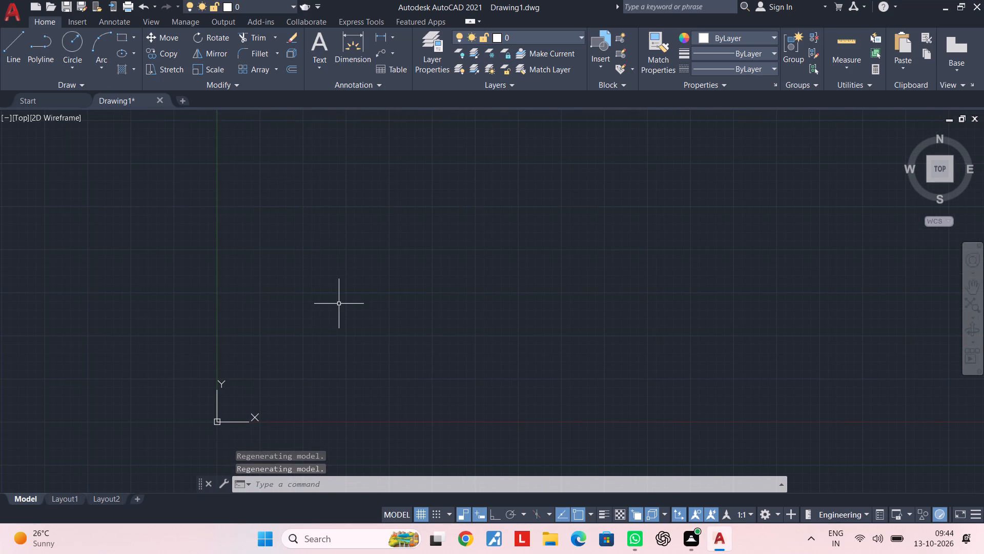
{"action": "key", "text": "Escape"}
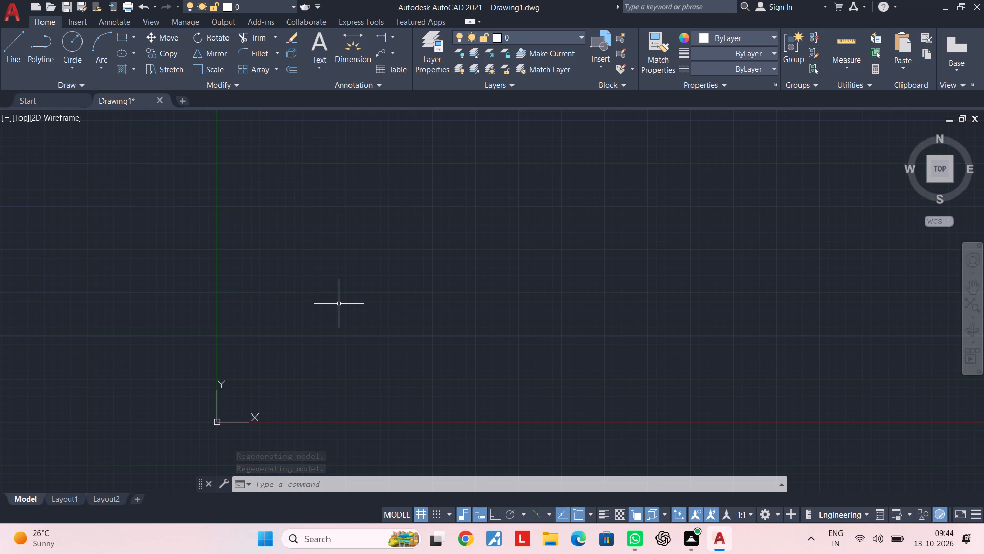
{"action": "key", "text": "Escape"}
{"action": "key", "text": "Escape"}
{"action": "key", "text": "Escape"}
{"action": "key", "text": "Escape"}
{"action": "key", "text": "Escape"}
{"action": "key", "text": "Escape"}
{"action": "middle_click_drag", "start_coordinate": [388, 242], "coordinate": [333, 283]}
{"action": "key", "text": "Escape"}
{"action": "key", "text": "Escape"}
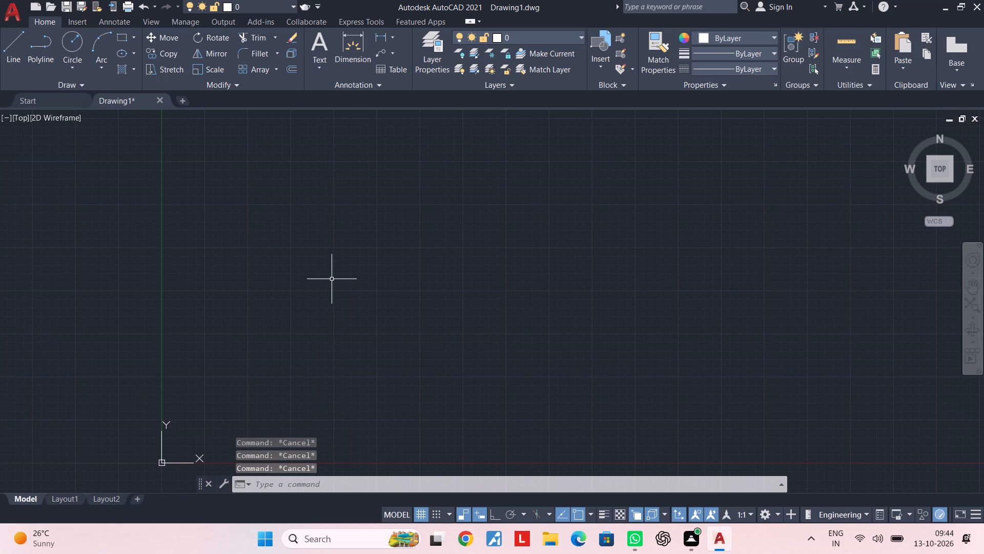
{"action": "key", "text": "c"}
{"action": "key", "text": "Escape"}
Place a vertical construction line (XLINE) on the positive X side of the origin, with Ortho mode on.
{"action": "key", "text": "x"}
{"action": "key", "text": "l"}
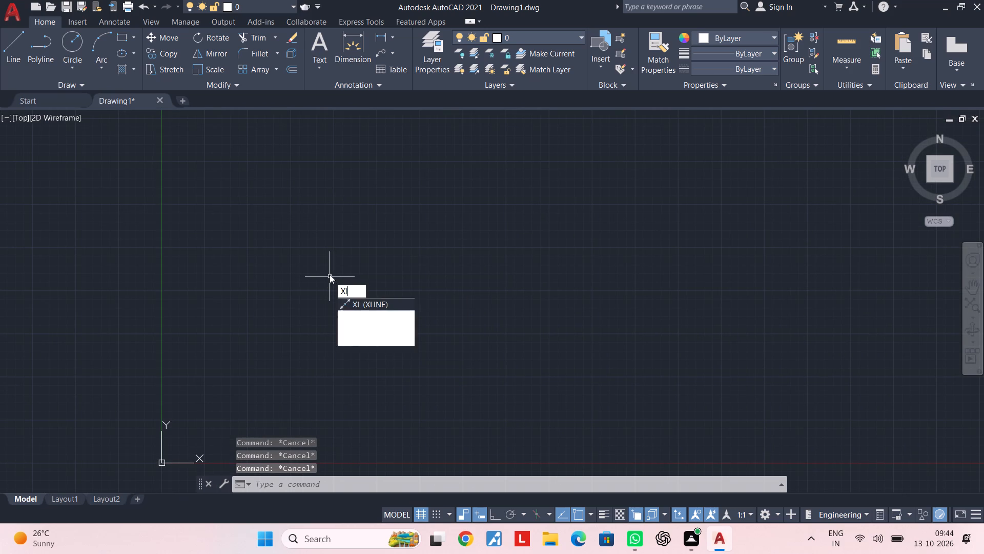
{"action": "key", "text": "space"}
{"action": "type", "text": "v"}
{"action": "key", "text": "space"}
{"action": "left_click", "coordinate": [495, 508]}
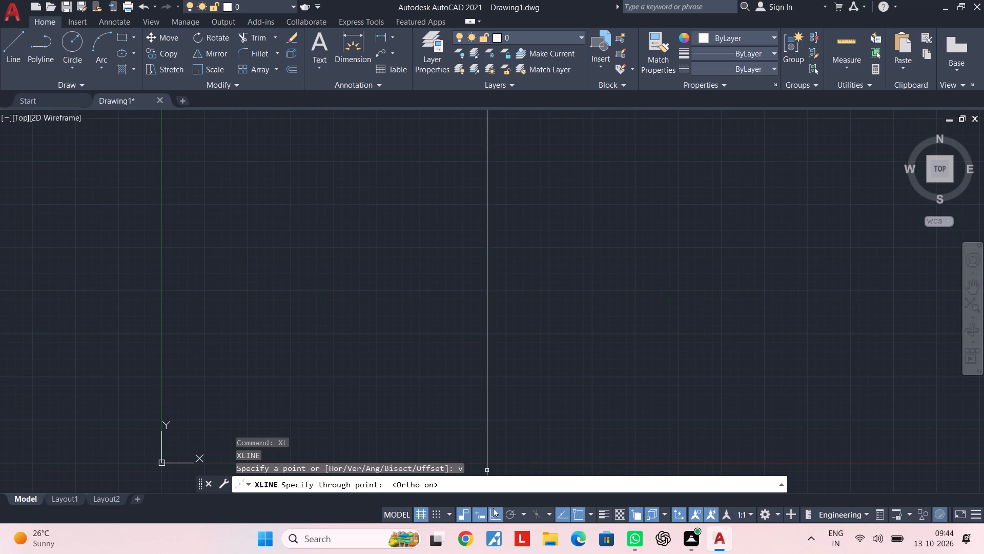
{"action": "left_click", "coordinate": [306, 253]}
{"action": "key", "text": "Escape"}
Place a horizontal construction line (XLINE) above the origin, crossing the vertical one.
{"action": "scroll", "coordinate": [323, 260], "scroll_direction": "down", "scroll_amount": 1}
{"action": "middle_click_drag", "start_coordinate": [376, 273], "coordinate": [383, 275]}
{"action": "key", "text": "Escape"}
{"action": "key", "text": "Escape"}
{"action": "type", "text": "xl"}
{"action": "key", "text": "space"}
{"action": "type", "text": "h"}
{"action": "key", "text": "space"}
{"action": "left_click", "coordinate": [371, 162]}
{"action": "key", "text": "Escape"}
{"action": "key", "text": "Escape"}
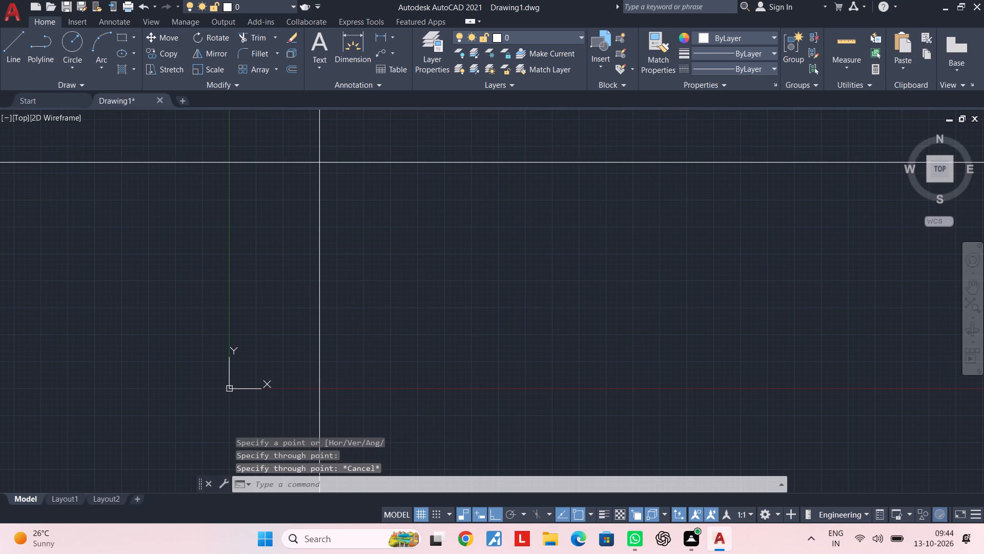
Trim the vertical line above the horizontal one and the horizontal line beyond the vertical one, forming a top-left corner.
{"action": "type", "text": "tr"}
{"action": "key", "text": "space"}
{"action": "left_click", "coordinate": [361, 150]}
{"action": "left_click", "coordinate": [296, 156]}
{"action": "left_click", "coordinate": [291, 152]}
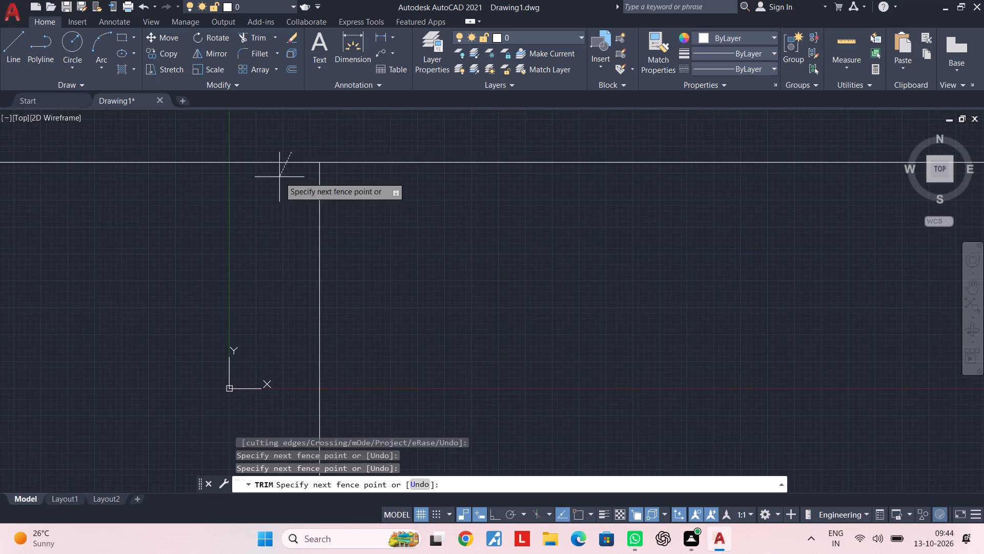
{"action": "left_click", "coordinate": [278, 183]}
{"action": "key", "text": "Escape"}
Offset the horizontal and vertical corner lines 9" inward to form the wall thickness.
{"action": "scroll", "coordinate": [337, 165], "scroll_direction": "up", "scroll_amount": 2}
{"action": "middle_click_drag", "start_coordinate": [341, 173], "coordinate": [331, 256]}
{"action": "scroll", "coordinate": [268, 249], "scroll_direction": "up", "scroll_amount": 3}
{"action": "middle_click_drag", "start_coordinate": [345, 247], "coordinate": [367, 219]}
{"action": "key", "text": "Escape"}
{"action": "scroll", "coordinate": [361, 211], "scroll_direction": "up", "scroll_amount": 1}
{"action": "key", "text": "Escape"}
{"action": "key", "text": "Escape"}
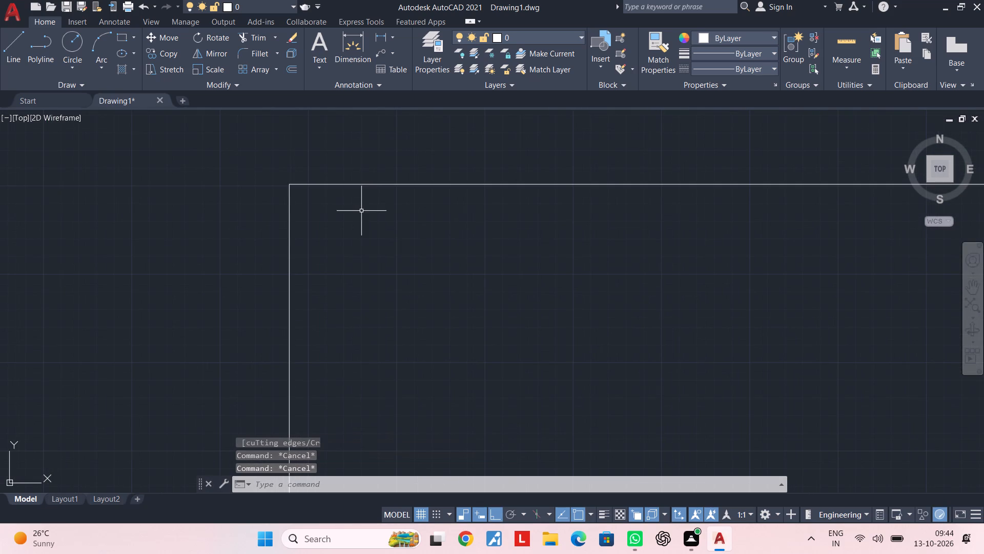
{"action": "type", "text": "of 9\""}
{"action": "key", "text": "Return"}
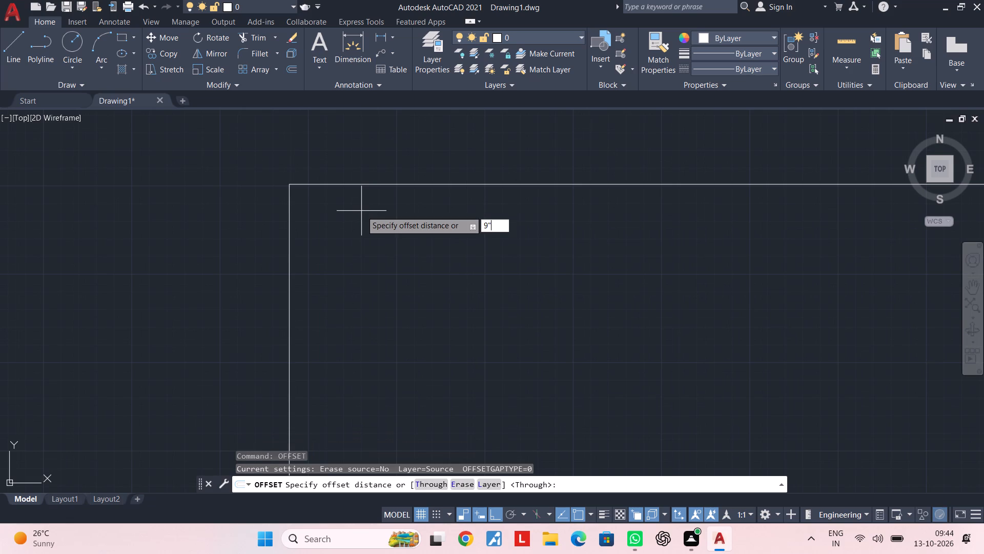
{"action": "left_click", "coordinate": [367, 179]}
{"action": "left_click", "coordinate": [367, 184]}
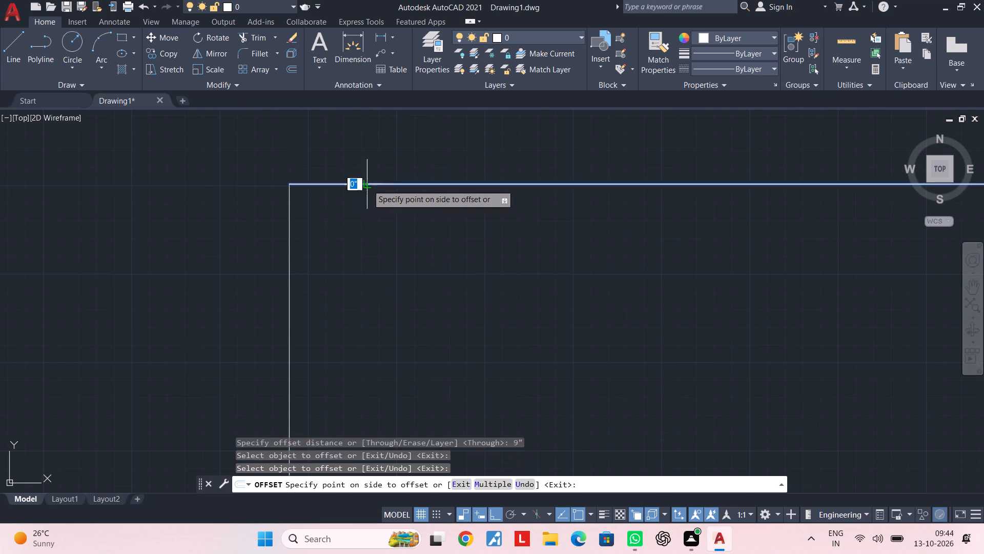
{"action": "left_click", "coordinate": [365, 212]}
{"action": "left_click", "coordinate": [288, 203]}
{"action": "left_click", "coordinate": [362, 203]}
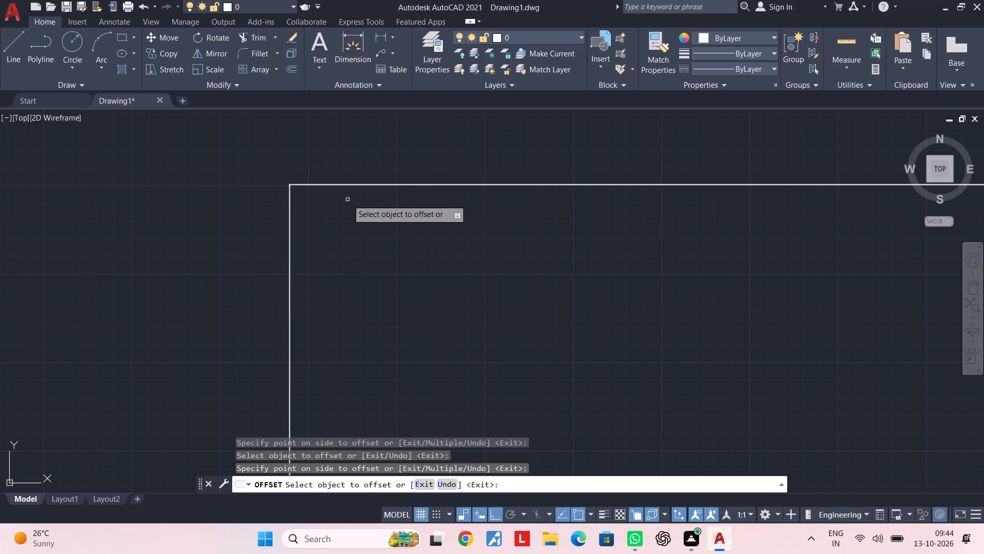
{"action": "scroll", "coordinate": [292, 188], "scroll_direction": "up", "scroll_amount": 7}
{"action": "middle_click_drag", "start_coordinate": [263, 167], "coordinate": [279, 202]}
{"action": "key", "text": "Escape"}
Offset the inner line of the left wall 18' to the right for the room width.
{"action": "middle_click_drag", "start_coordinate": [304, 254], "coordinate": [298, 198]}
{"action": "key", "text": "Escape"}
{"action": "middle_click_drag", "start_coordinate": [318, 213], "coordinate": [318, 199]}
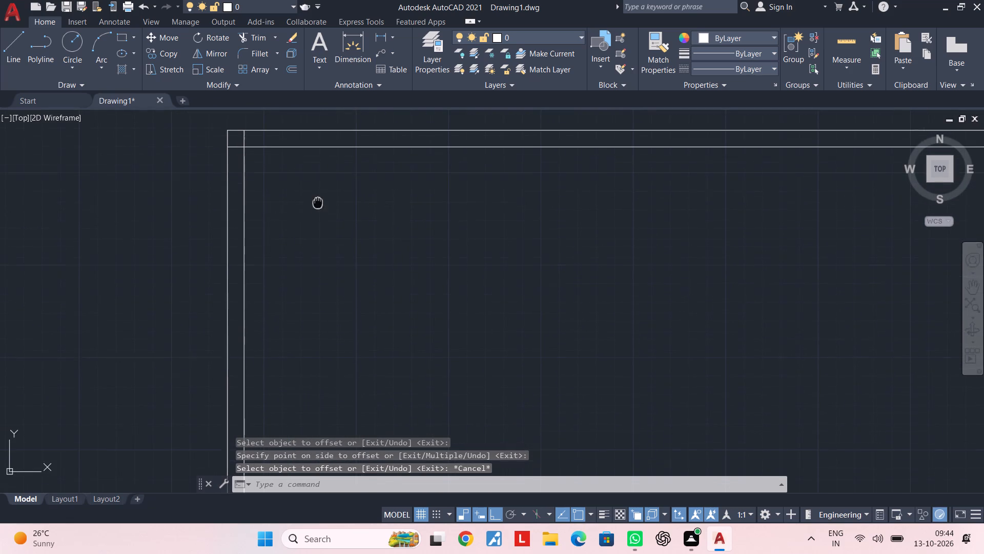
{"action": "middle_click_drag", "start_coordinate": [318, 199], "coordinate": [316, 190]}
{"action": "key", "text": "Escape"}
{"action": "key", "text": "Escape"}
{"action": "type", "text": "of"}
{"action": "key", "text": "space"}
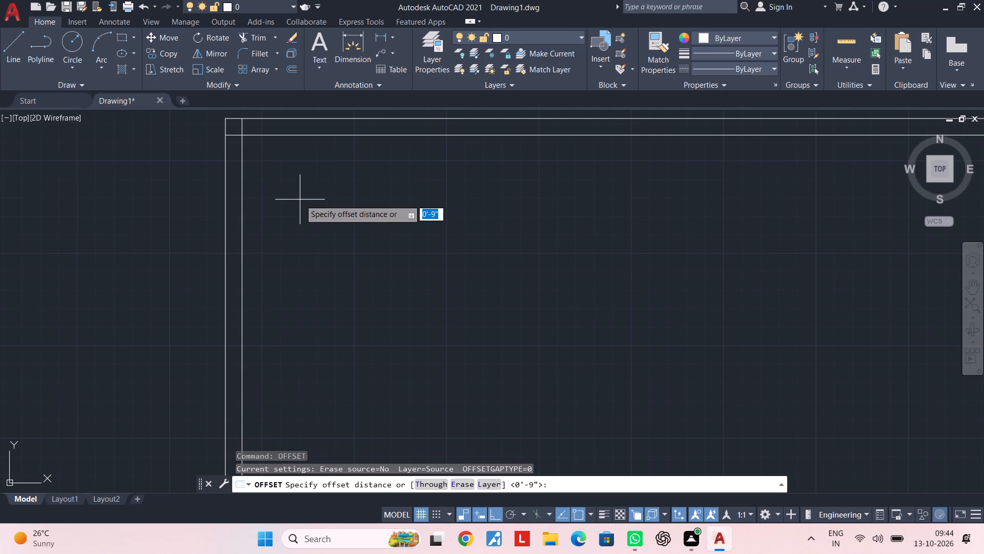
{"action": "type", "text": "18'"}
{"action": "key", "text": "Return"}
{"action": "left_click", "coordinate": [240, 214]}
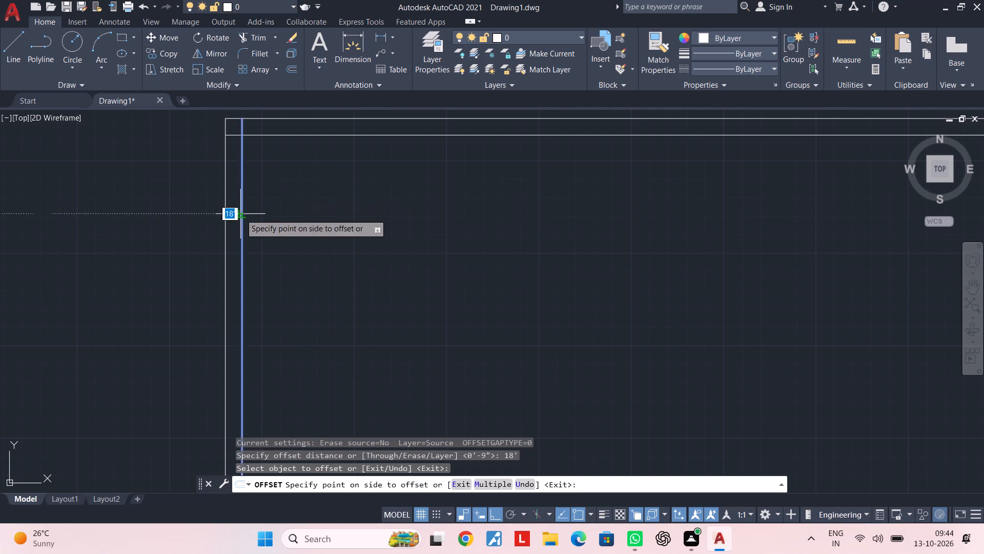
{"action": "scroll", "coordinate": [552, 222], "scroll_direction": "down", "scroll_amount": 2}
{"action": "middle_click_drag", "start_coordinate": [552, 222], "coordinate": [529, 222]}
{"action": "left_click", "coordinate": [529, 222]}
{"action": "key", "text": "space"}
Offset the new right-hand vertical line 9" outward to form the right wall.
{"action": "scroll", "coordinate": [570, 218], "scroll_direction": "up", "scroll_amount": 2}
{"action": "middle_click_drag", "start_coordinate": [550, 224], "coordinate": [543, 228]}
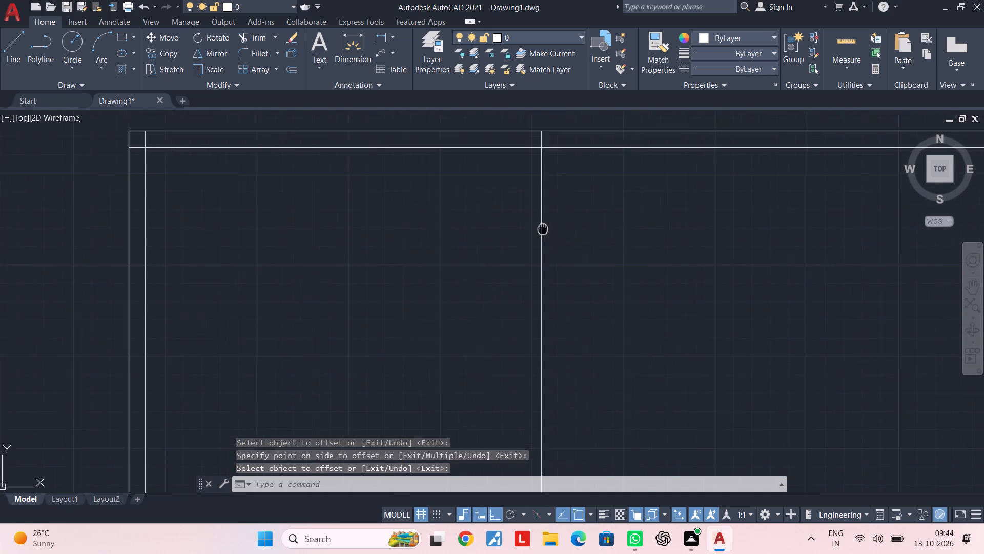
{"action": "middle_click_drag", "start_coordinate": [543, 228], "coordinate": [534, 233]}
{"action": "key", "text": "space"}
{"action": "type", "text": "9\""}
{"action": "key", "text": "Return"}
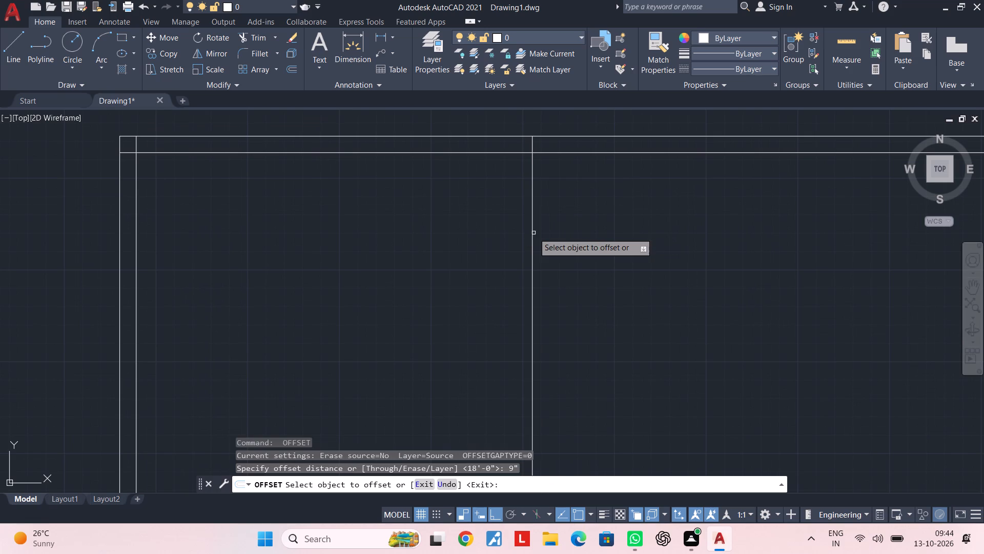
{"action": "left_click", "coordinate": [533, 246]}
{"action": "left_click", "coordinate": [537, 247]}
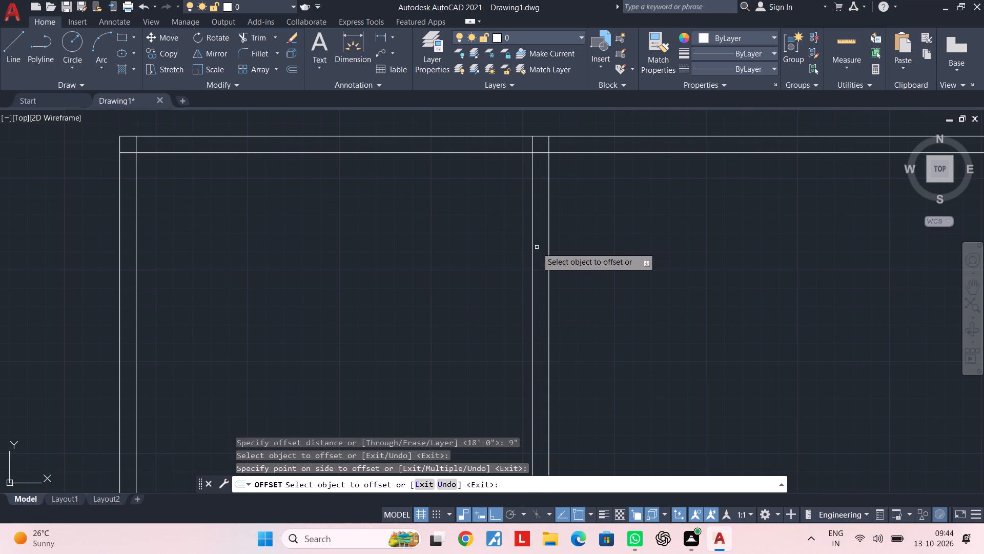
{"action": "key", "text": "Escape"}
{"action": "key", "text": "Escape"}
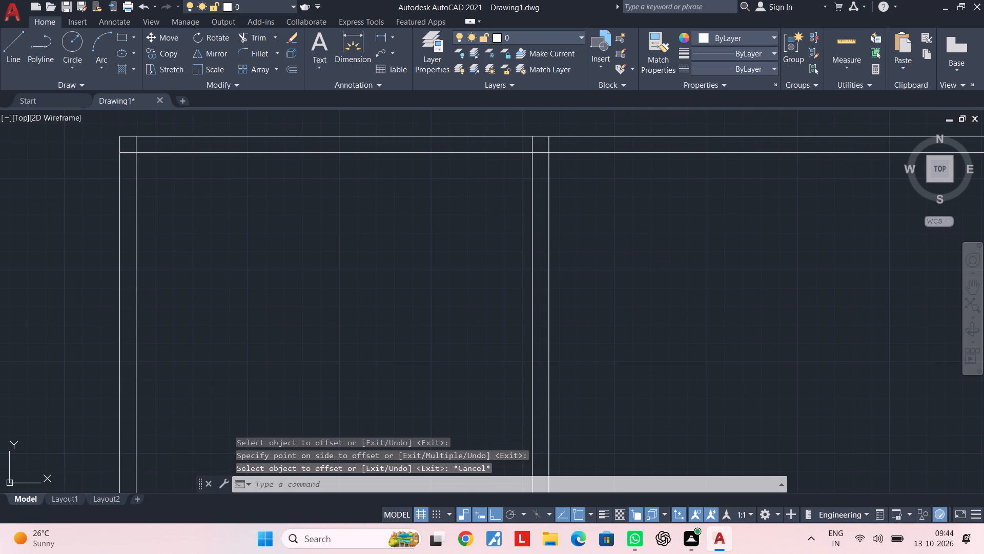
{"action": "key", "text": "Escape"}
{"action": "key", "text": "Escape"}
{"action": "key", "text": "Escape"}
Trim both top wall lines where they extend beyond the outer line of the right wall.
{"action": "type", "text": "tr"}
{"action": "key", "text": "space"}
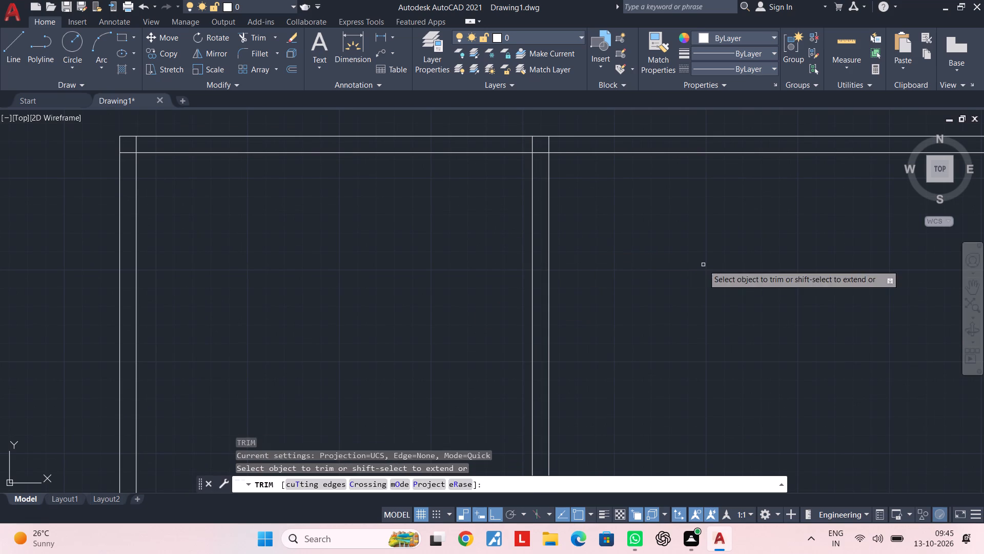
{"action": "left_click", "coordinate": [687, 265]}
{"action": "left_click", "coordinate": [660, 129]}
{"action": "key", "text": "Escape"}
Offset the inner line of the top wall 15' downward for the first room's depth.
{"action": "middle_click_drag", "start_coordinate": [565, 176], "coordinate": [702, 173]}
{"action": "middle_click_drag", "start_coordinate": [529, 206], "coordinate": [590, 188]}
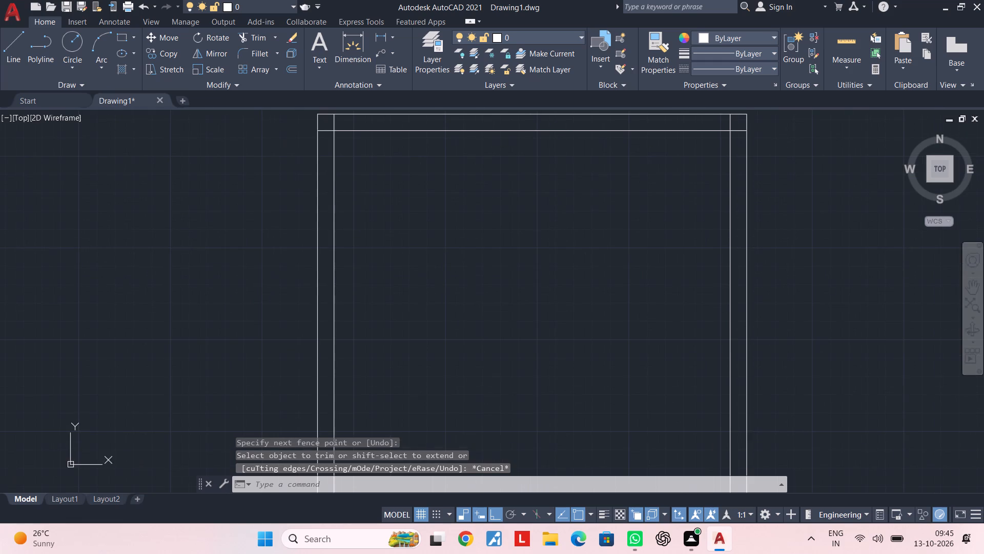
{"action": "key", "text": "Escape"}
{"action": "key", "text": "Escape"}
{"action": "key", "text": "Escape"}
{"action": "type", "text": "of"}
{"action": "key", "text": "space"}
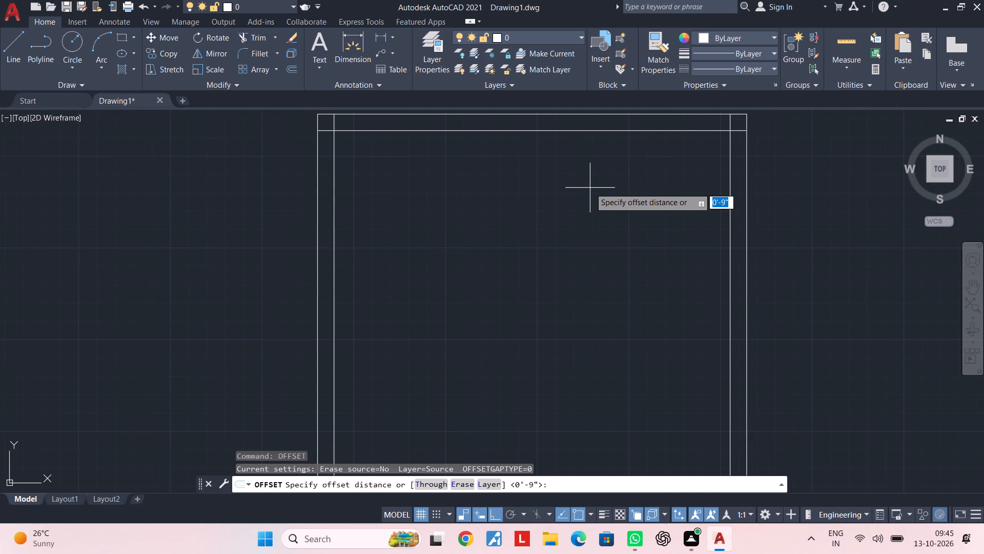
{"action": "type", "text": "15'"}
{"action": "key", "text": "Return"}
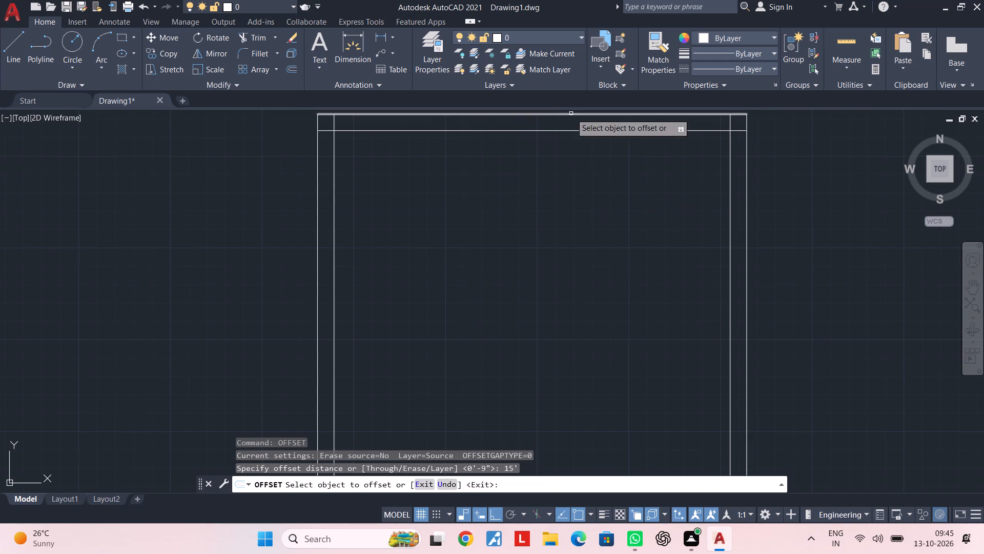
{"action": "left_click", "coordinate": [568, 130]}
{"action": "left_click", "coordinate": [570, 224]}
{"action": "scroll", "coordinate": [582, 242], "scroll_direction": "down", "scroll_amount": 2}
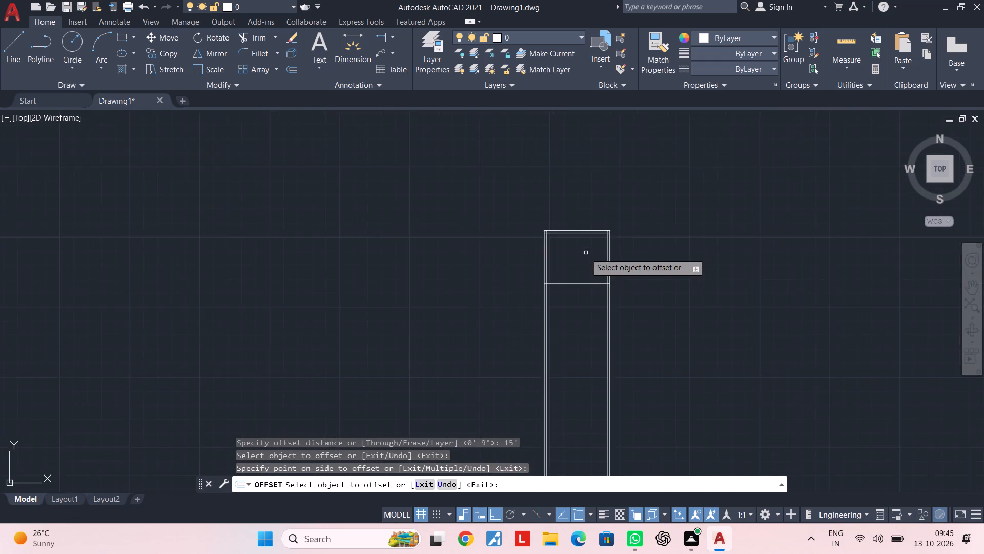
{"action": "scroll", "coordinate": [586, 253], "scroll_direction": "down", "scroll_amount": 3}
{"action": "middle_click_drag", "start_coordinate": [588, 251], "coordinate": [598, 180]}
{"action": "scroll", "coordinate": [608, 243], "scroll_direction": "up", "scroll_amount": 3}
{"action": "scroll", "coordinate": [547, 157], "scroll_direction": "up", "scroll_amount": 1}
{"action": "middle_click_drag", "start_coordinate": [548, 154], "coordinate": [553, 365]}
{"action": "middle_click_drag", "start_coordinate": [549, 259], "coordinate": [546, 331]}
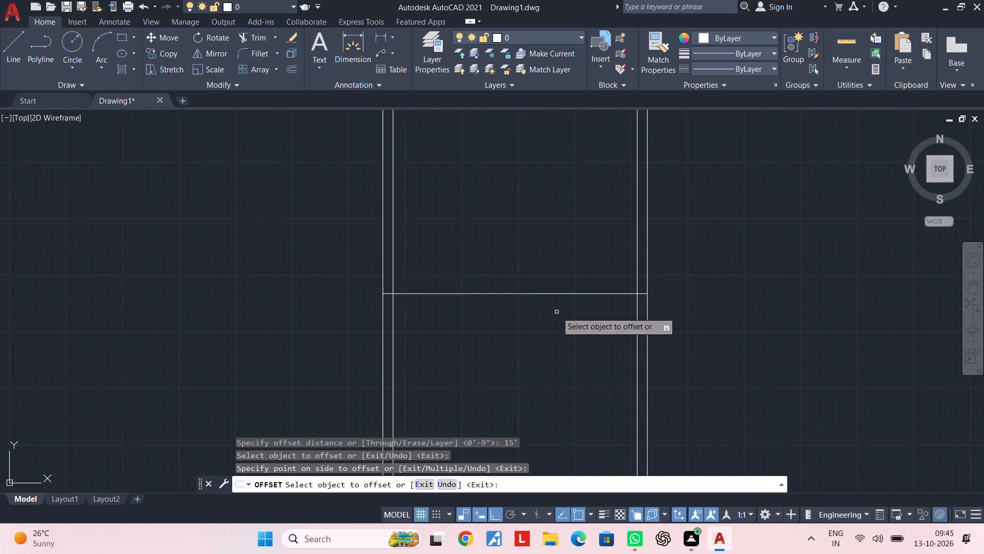
{"action": "scroll", "coordinate": [557, 312], "scroll_direction": "up", "scroll_amount": 1}
{"action": "middle_click_drag", "start_coordinate": [552, 312], "coordinate": [620, 312]}
{"action": "key", "text": "space"}
Offset the first room's bottom line 4.5" downward to form a partition wall.
{"action": "key", "text": "space"}
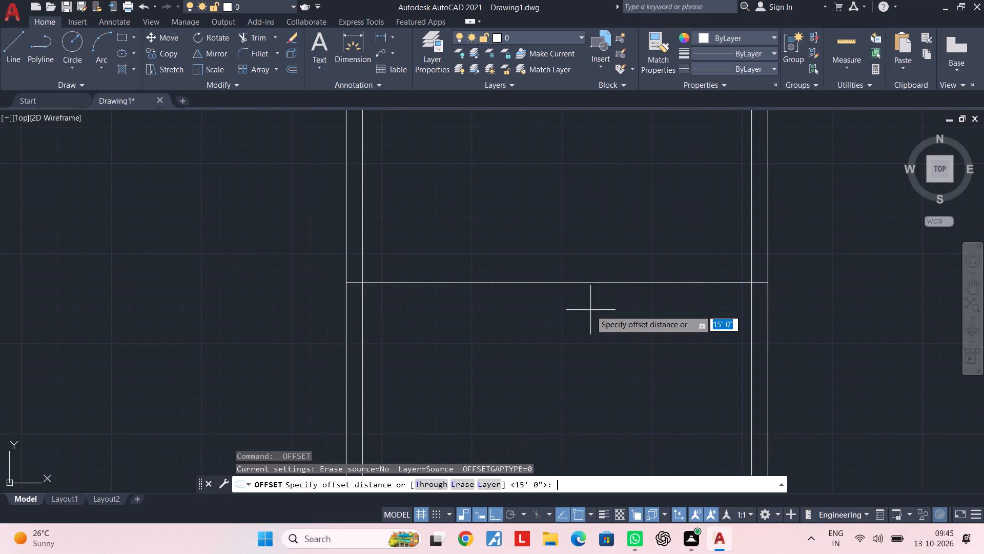
{"action": "key", "text": "4"}
{"action": "key", "text": "period"}
{"action": "key", "text": "5"}
{"action": "key", "text": "shift+quotedbl"}
{"action": "key", "text": "Return"}
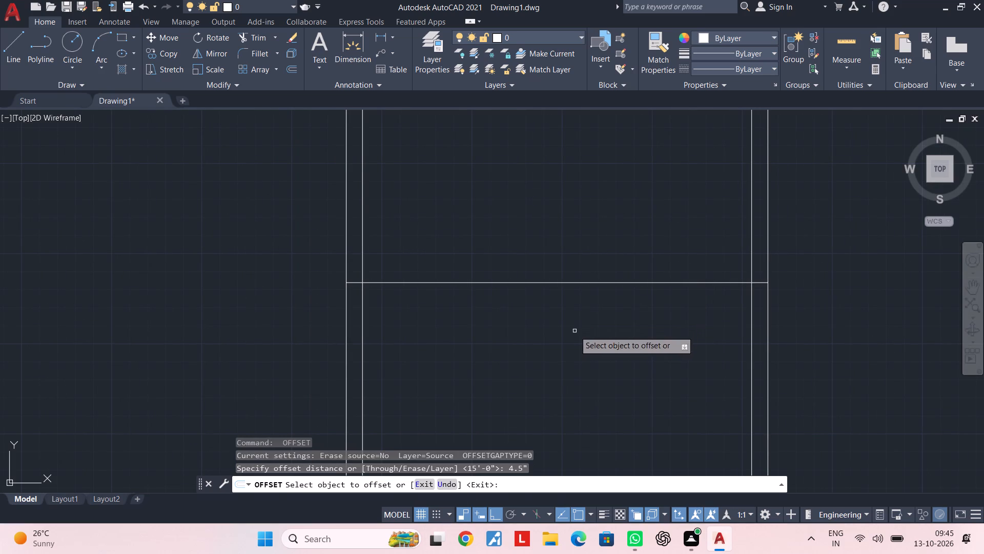
{"action": "left_click", "coordinate": [634, 281]}
{"action": "left_click", "coordinate": [637, 282]}
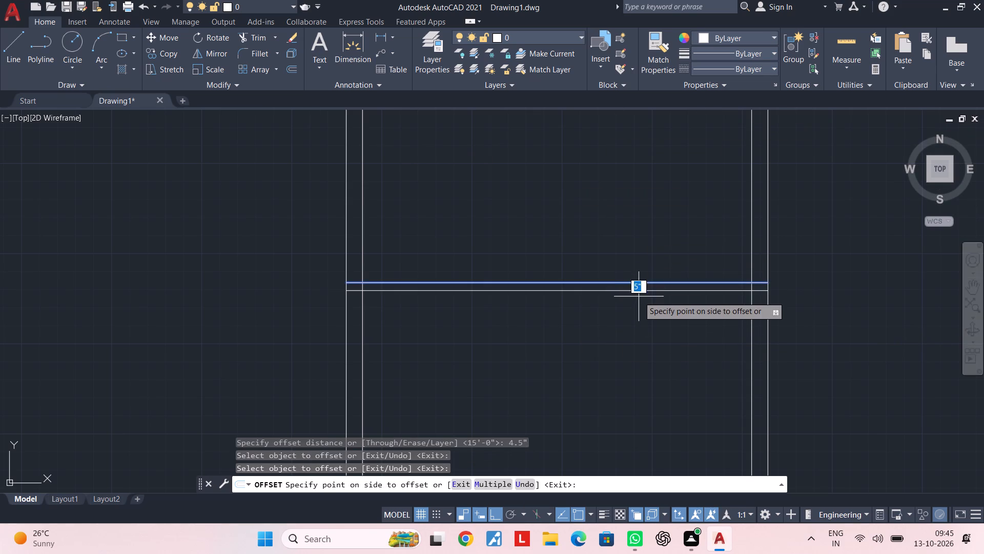
{"action": "left_click", "coordinate": [639, 296]}
{"action": "middle_click_drag", "start_coordinate": [655, 312], "coordinate": [665, 263]}
{"action": "middle_click_drag", "start_coordinate": [623, 275], "coordinate": [633, 259]}
{"action": "scroll", "coordinate": [625, 266], "scroll_direction": "up", "scroll_amount": 1}
{"action": "scroll", "coordinate": [625, 268], "scroll_direction": "down", "scroll_amount": 2}
{"action": "middle_click_drag", "start_coordinate": [625, 269], "coordinate": [512, 248]}
{"action": "scroll", "coordinate": [503, 249], "scroll_direction": "up", "scroll_amount": 2}
{"action": "middle_click_drag", "start_coordinate": [488, 224], "coordinate": [491, 270]}
{"action": "middle_click_drag", "start_coordinate": [489, 271], "coordinate": [518, 268]}
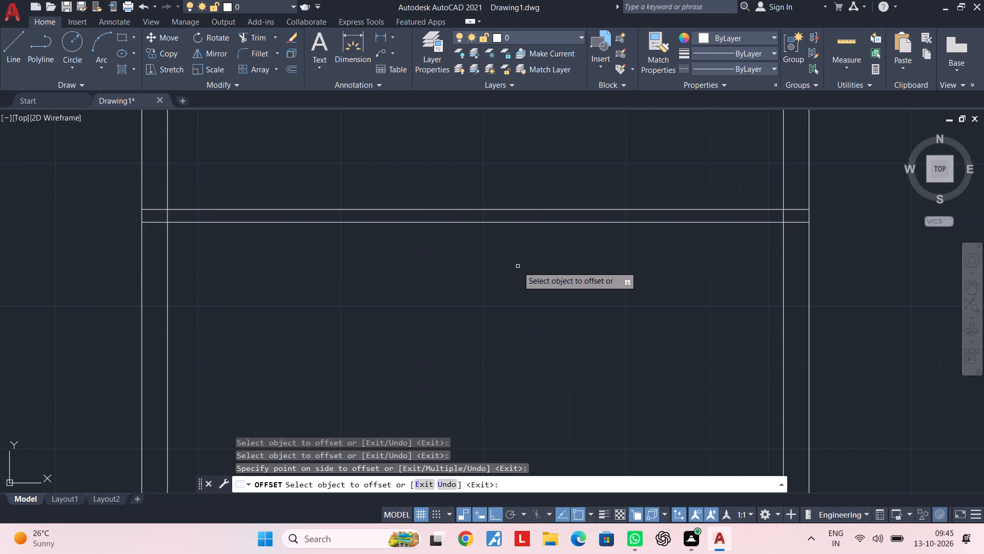
{"action": "key", "text": "space"}
Offset the lower line of the first partition 15' downward for the second room's depth.
{"action": "key", "text": "space"}
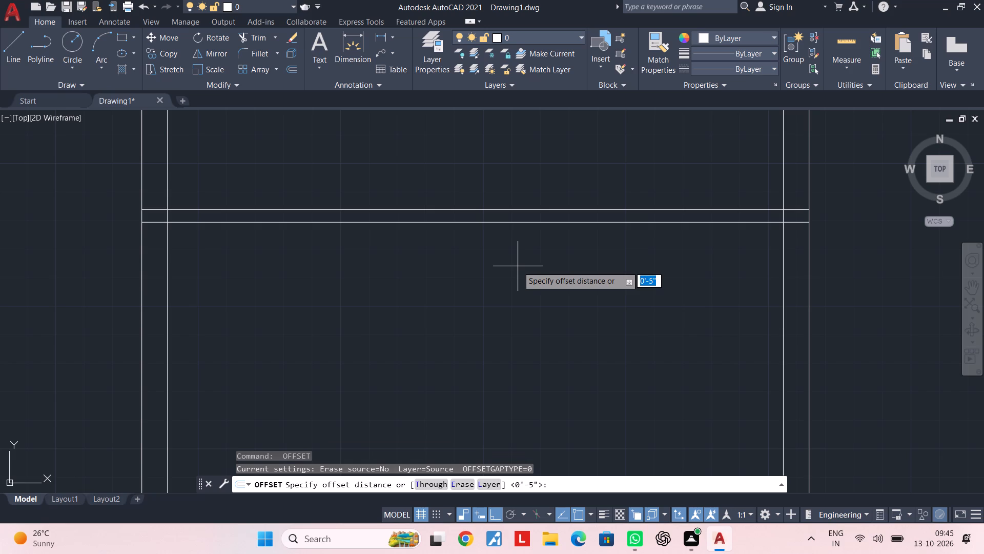
{"action": "type", "text": "15'"}
{"action": "key", "text": "Return"}
{"action": "left_click", "coordinate": [462, 222]}
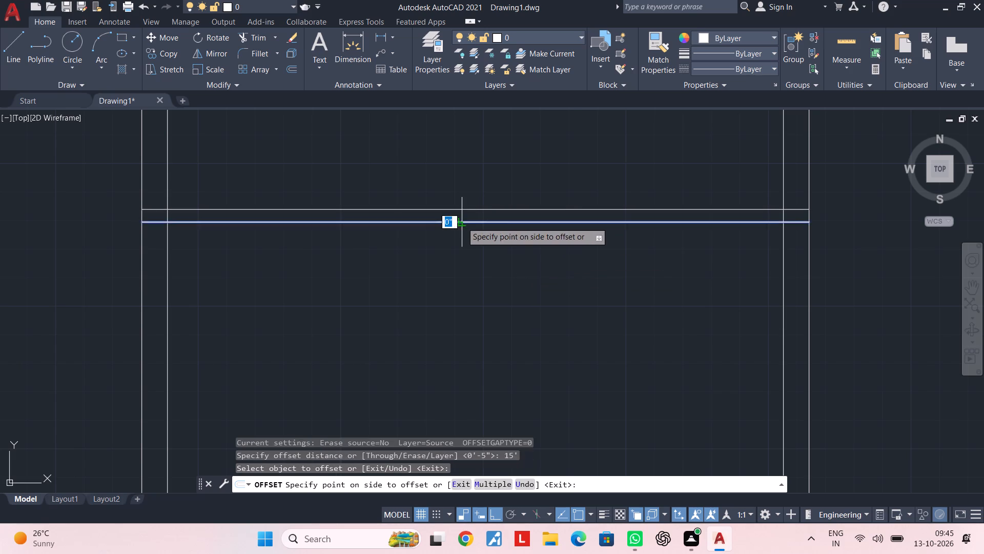
{"action": "scroll", "coordinate": [464, 255], "scroll_direction": "down", "scroll_amount": 4}
{"action": "middle_click_drag", "start_coordinate": [464, 255], "coordinate": [493, 167]}
{"action": "scroll", "coordinate": [490, 218], "scroll_direction": "up", "scroll_amount": 3}
{"action": "left_click", "coordinate": [485, 245]}
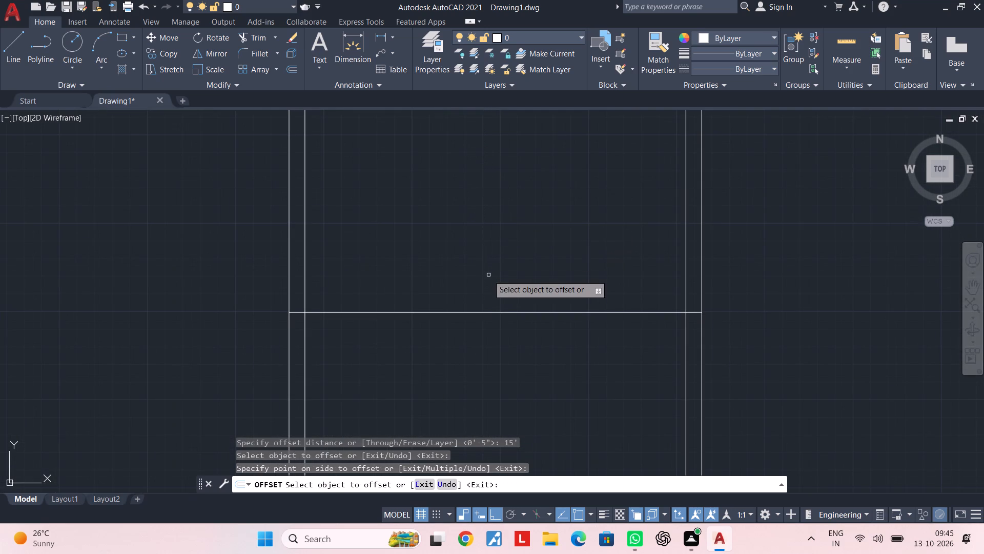
{"action": "key", "text": "space"}
Offset the second room's bottom line 4.5" downward to form the second partition wall.
{"action": "key", "text": "space"}
{"action": "type", "text": "4.5\""}
{"action": "key", "text": "Return"}
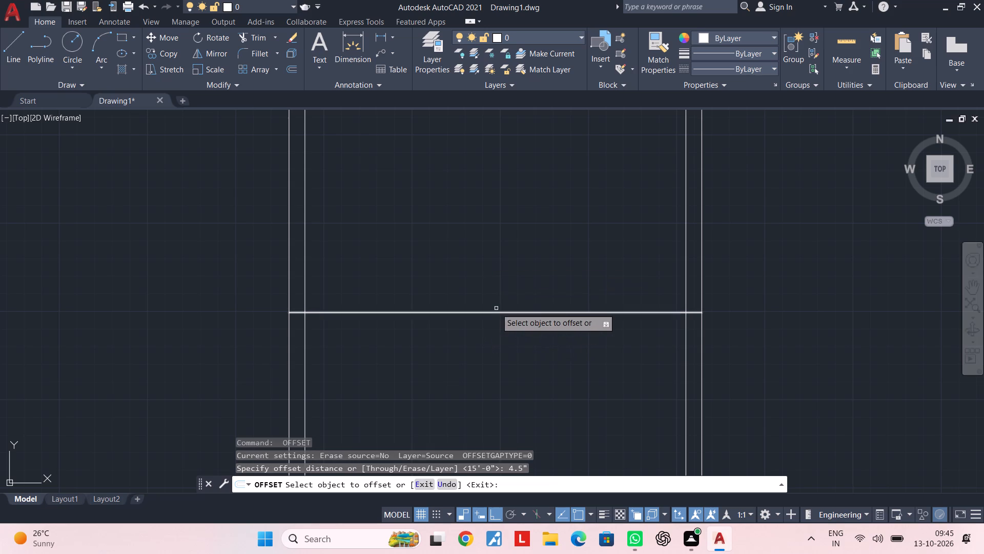
{"action": "left_click", "coordinate": [497, 311]}
{"action": "left_click", "coordinate": [505, 346]}
Examine the wall and partition layout drawn so far, including the open area below the second partition.
{"action": "scroll", "coordinate": [531, 241], "scroll_direction": "down", "scroll_amount": 2}
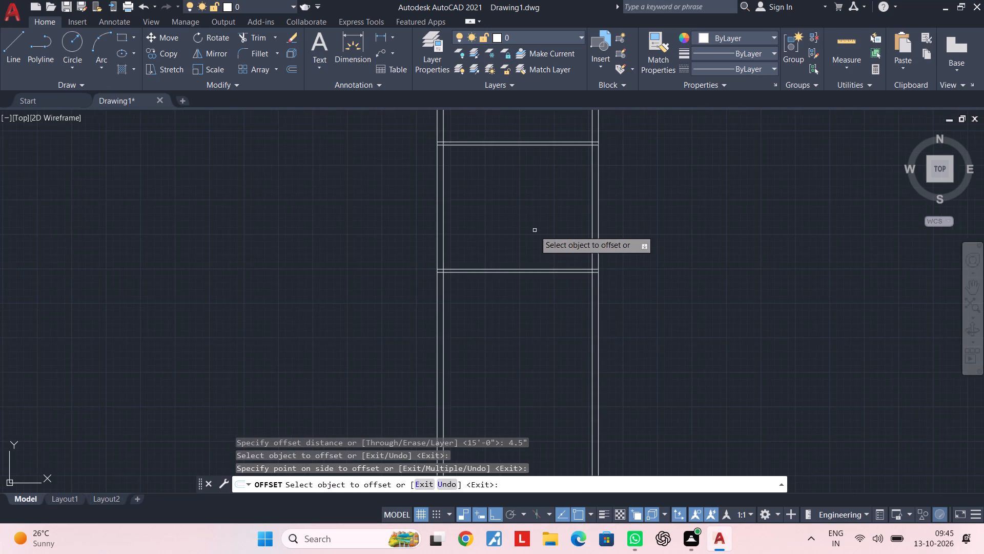
{"action": "middle_click_drag", "start_coordinate": [535, 227], "coordinate": [523, 290]}
{"action": "middle_click_drag", "start_coordinate": [537, 258], "coordinate": [527, 354]}
{"action": "middle_click_drag", "start_coordinate": [526, 301], "coordinate": [548, 215]}
{"action": "scroll", "coordinate": [546, 219], "scroll_direction": "up", "scroll_amount": 4}
{"action": "middle_click_drag", "start_coordinate": [538, 270], "coordinate": [553, 224]}
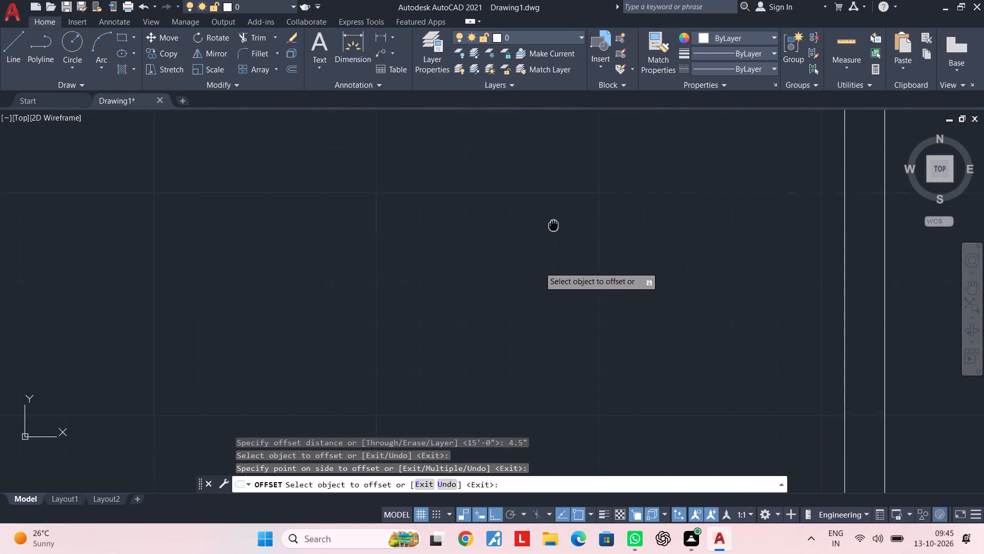
{"action": "middle_click_drag", "start_coordinate": [553, 224], "coordinate": [558, 202]}
{"action": "scroll", "coordinate": [558, 201], "scroll_direction": "down", "scroll_amount": 4}
{"action": "middle_click_drag", "start_coordinate": [560, 209], "coordinate": [548, 265]}
{"action": "scroll", "coordinate": [542, 261], "scroll_direction": "up", "scroll_amount": 1}
{"action": "middle_click_drag", "start_coordinate": [546, 255], "coordinate": [526, 268]}
{"action": "scroll", "coordinate": [526, 268], "scroll_direction": "up", "scroll_amount": 1}
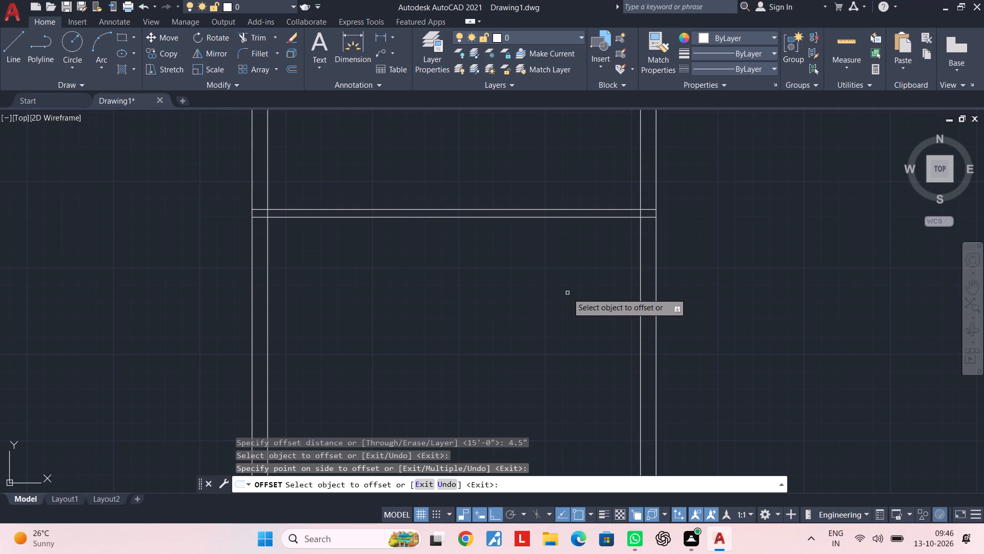
{"action": "scroll", "coordinate": [564, 293], "scroll_direction": "down", "scroll_amount": 2}
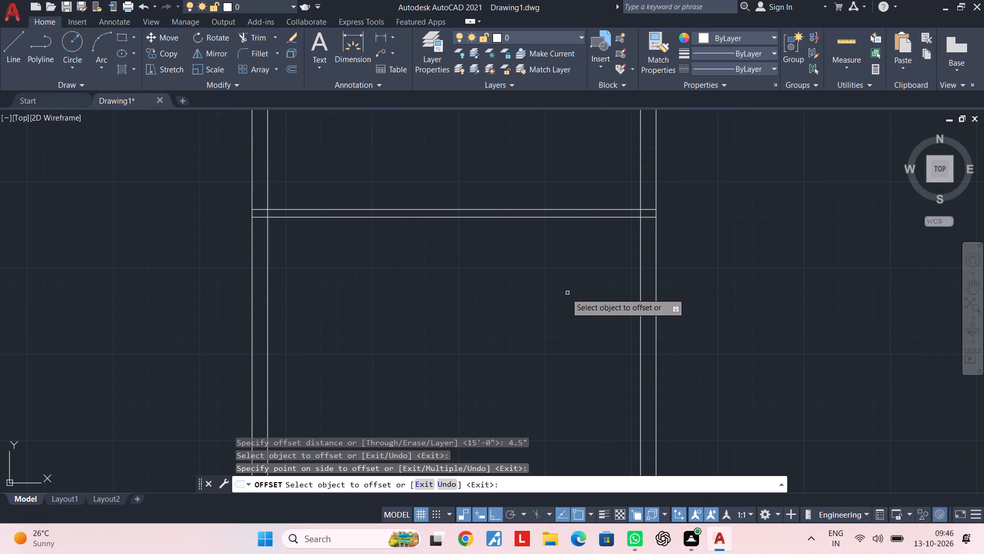
{"action": "scroll", "coordinate": [562, 293], "scroll_direction": "down", "scroll_amount": 2}
{"action": "middle_click_drag", "start_coordinate": [559, 289], "coordinate": [612, 227]}
{"action": "scroll", "coordinate": [599, 232], "scroll_direction": "up", "scroll_amount": 3}
{"action": "scroll", "coordinate": [616, 240], "scroll_direction": "down", "scroll_amount": 4}
{"action": "middle_click_drag", "start_coordinate": [616, 240], "coordinate": [642, 215]}
{"action": "scroll", "coordinate": [647, 213], "scroll_direction": "up", "scroll_amount": 3}
{"action": "middle_click_drag", "start_coordinate": [653, 215], "coordinate": [648, 231]}
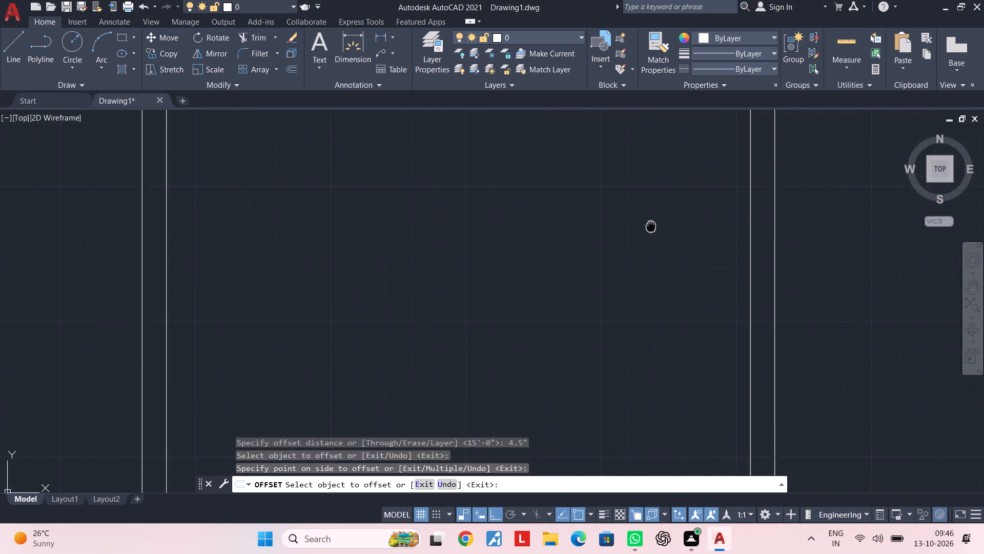
{"action": "middle_click_drag", "start_coordinate": [648, 231], "coordinate": [627, 306]}
{"action": "scroll", "coordinate": [641, 274], "scroll_direction": "down", "scroll_amount": 1}
{"action": "middle_click_drag", "start_coordinate": [632, 280], "coordinate": [616, 284]}
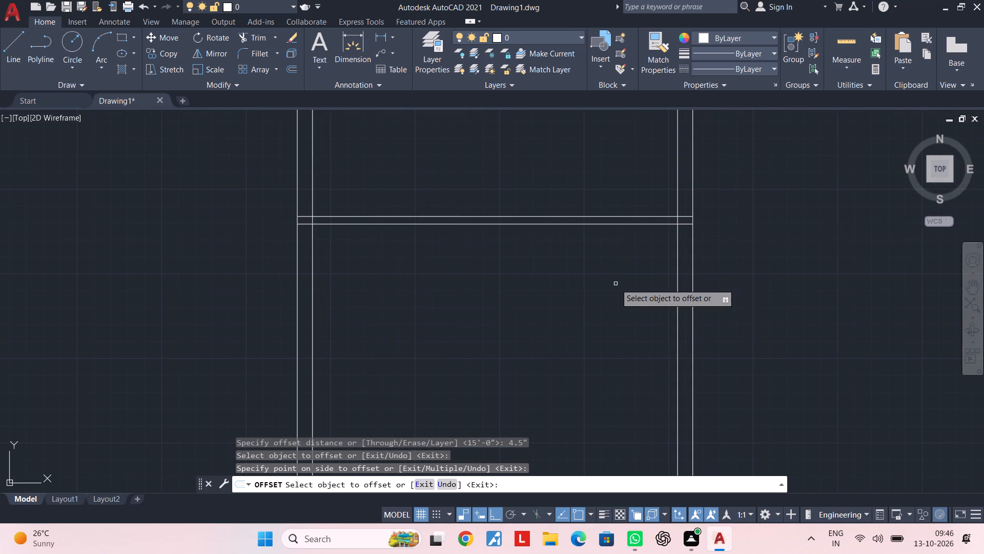
Offset the right outer wall's inner line 6' to the left, into the rooms.
{"action": "key", "text": "space"}
{"action": "key", "text": "space"}
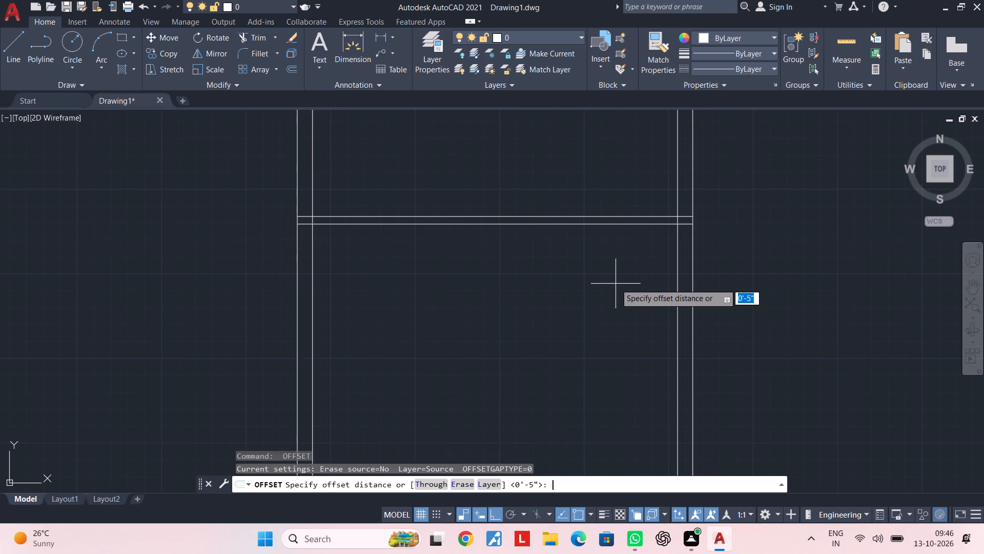
{"action": "type", "text": "6'"}
{"action": "key", "text": "Return"}
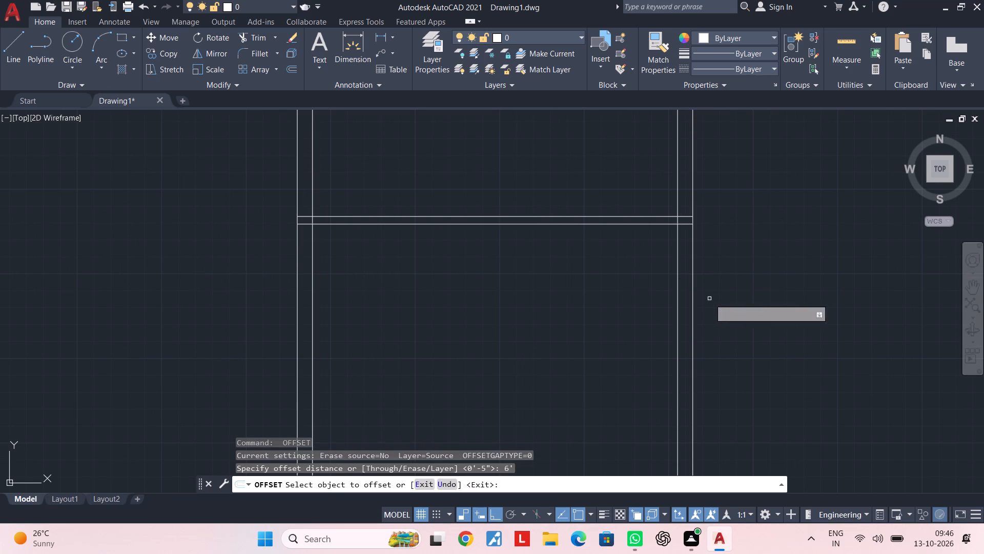
{"action": "left_click", "coordinate": [679, 297]}
{"action": "left_click", "coordinate": [597, 300]}
Offset the lower line of the first partition 10' downward.
{"action": "key", "text": "space"}
{"action": "key", "text": "space"}
{"action": "type", "text": "10'"}
{"action": "key", "text": "Return"}
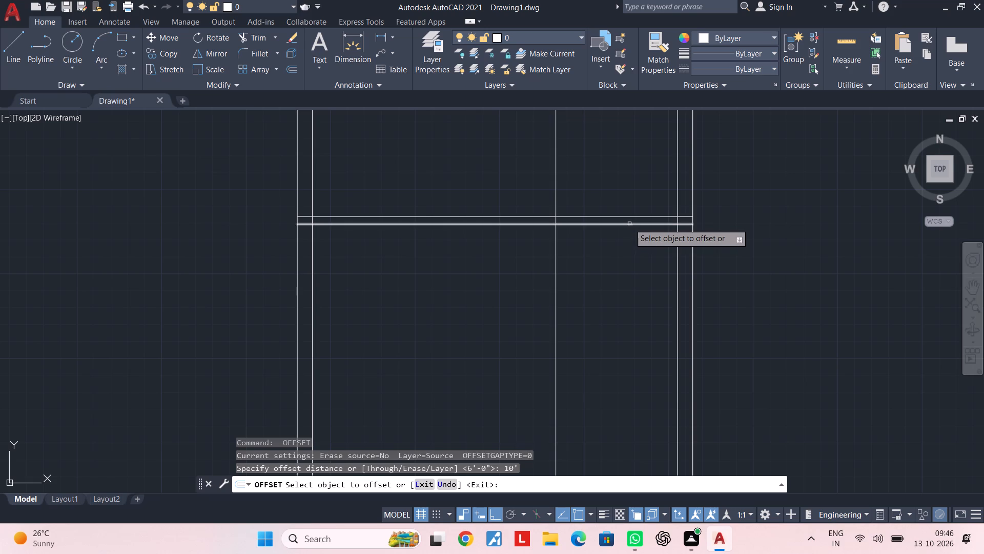
{"action": "left_click", "coordinate": [629, 224]}
{"action": "left_click", "coordinate": [634, 326]}
Trim the 6' vertical line below the 10' horizontal line, and the horizontal line left of the vertical one, to form a corner.
{"action": "scroll", "coordinate": [633, 329], "scroll_direction": "down", "scroll_amount": 3}
{"action": "middle_click_drag", "start_coordinate": [632, 329], "coordinate": [604, 324]}
{"action": "scroll", "coordinate": [569, 334], "scroll_direction": "up", "scroll_amount": 2}
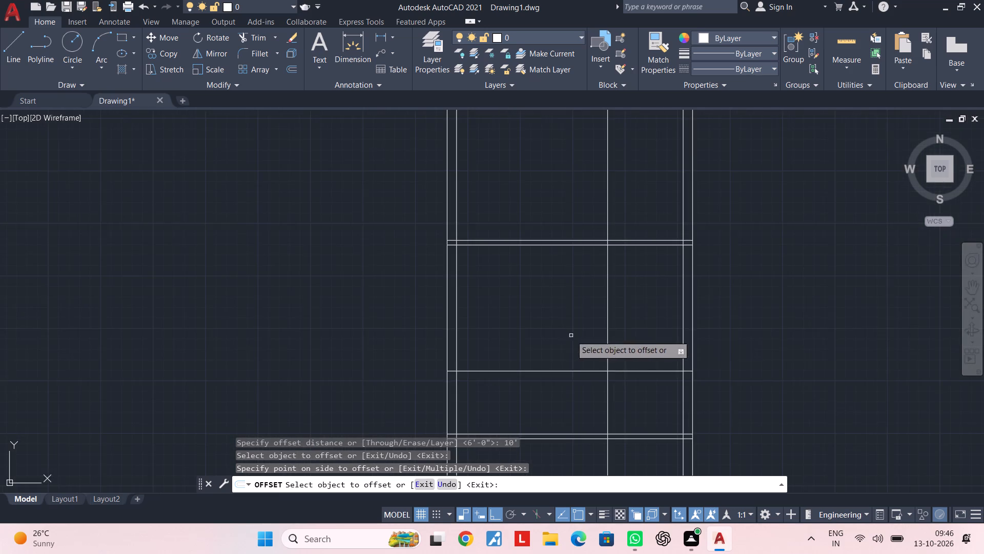
{"action": "middle_click_drag", "start_coordinate": [644, 333], "coordinate": [630, 300]}
{"action": "key", "text": "Escape"}
{"action": "key", "text": "Escape"}
{"action": "key", "text": "Escape"}
{"action": "key", "text": "t"}
{"action": "key", "text": "r"}
{"action": "key", "text": "space"}
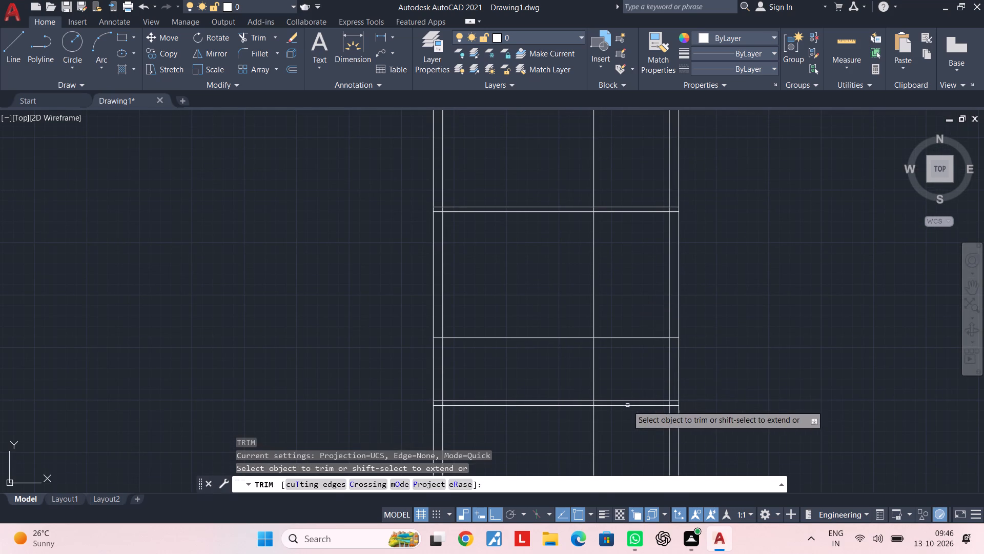
{"action": "left_click", "coordinate": [609, 382]}
{"action": "left_click", "coordinate": [560, 334]}
{"action": "left_click", "coordinate": [611, 430]}
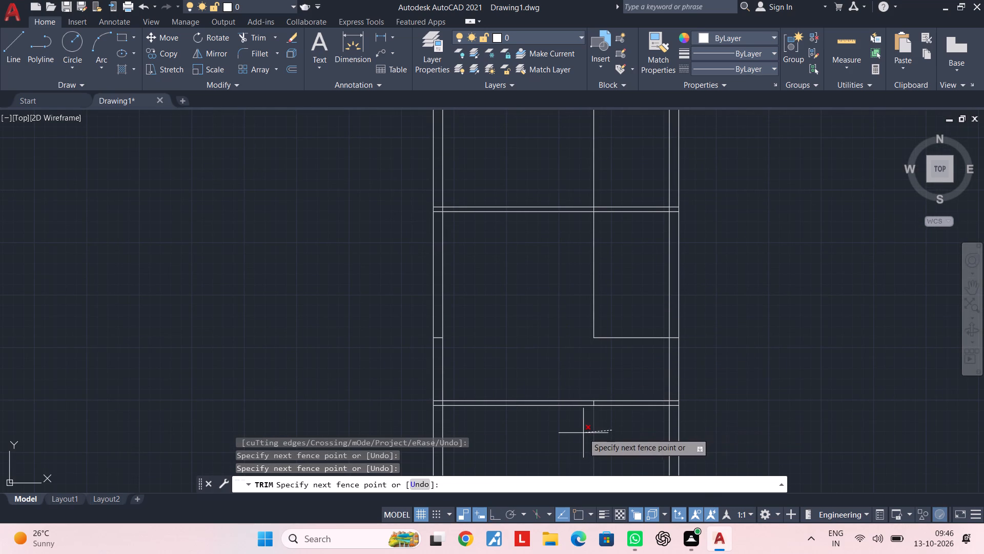
{"action": "key", "text": "Escape"}
{"action": "key", "text": "Escape"}
Delete the leftover vertical segment below the second partition and the short horizontal stub inside the left outer wall.
{"action": "left_click", "coordinate": [628, 438]}
{"action": "left_click", "coordinate": [575, 446]}
{"action": "key", "text": "Delete"}
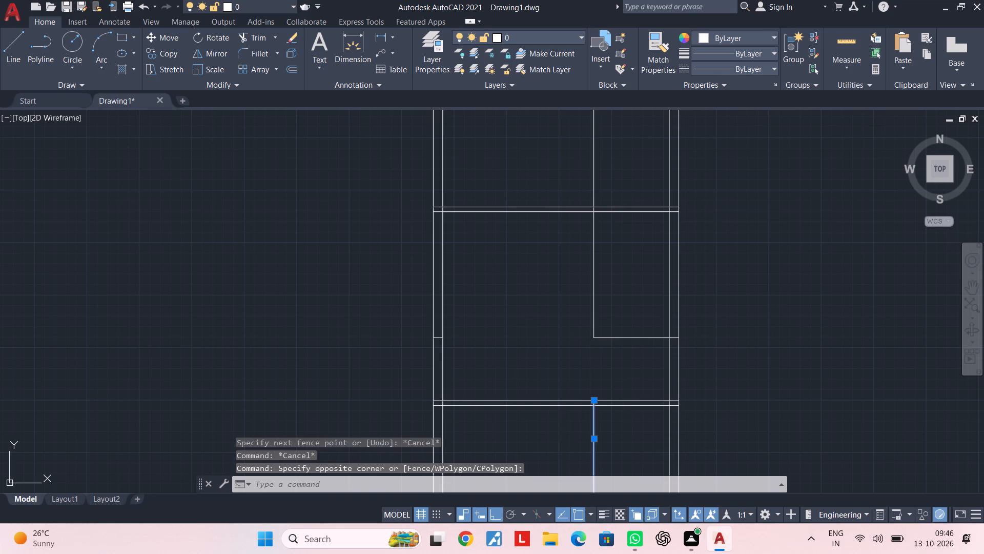
{"action": "key", "text": "Escape"}
{"action": "key", "text": "Escape"}
{"action": "left_click", "coordinate": [391, 311]}
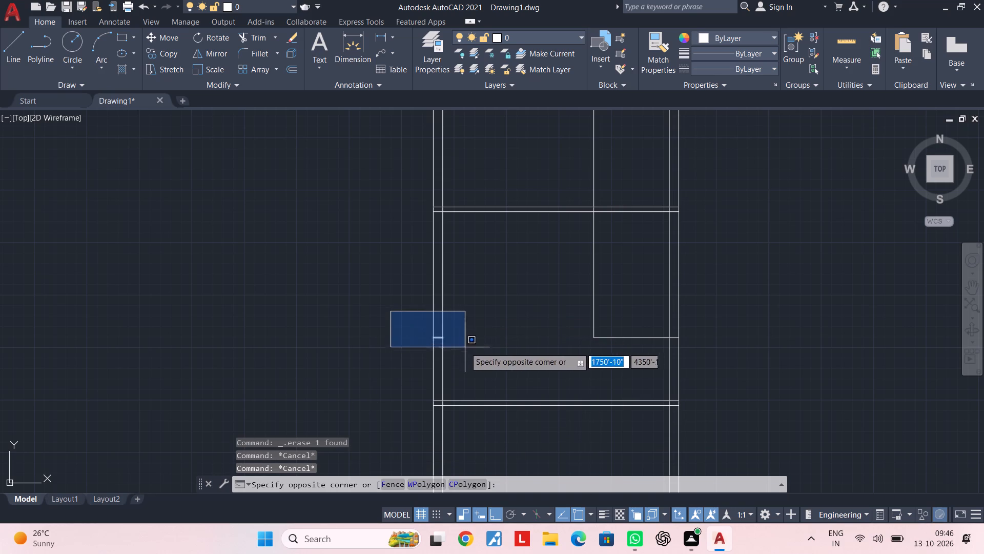
{"action": "left_click", "coordinate": [473, 355]}
{"action": "key", "text": "Delete"}
{"action": "key", "text": "Escape"}
{"action": "key", "text": "Escape"}
{"action": "key", "text": "Escape"}
{"action": "key", "text": "Escape"}
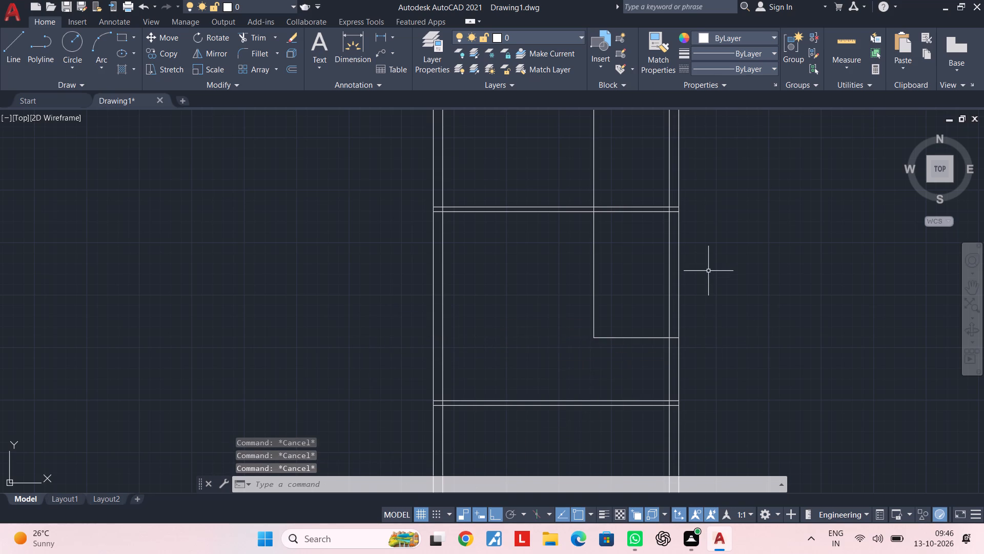
Trim off the part of the 6' vertical line that runs above the first partition.
{"action": "type", "text": "tr"}
{"action": "key", "text": "space"}
{"action": "left_click", "coordinate": [622, 176]}
{"action": "left_click", "coordinate": [545, 185]}
{"action": "key", "text": "Escape"}
{"action": "key", "text": "Escape"}
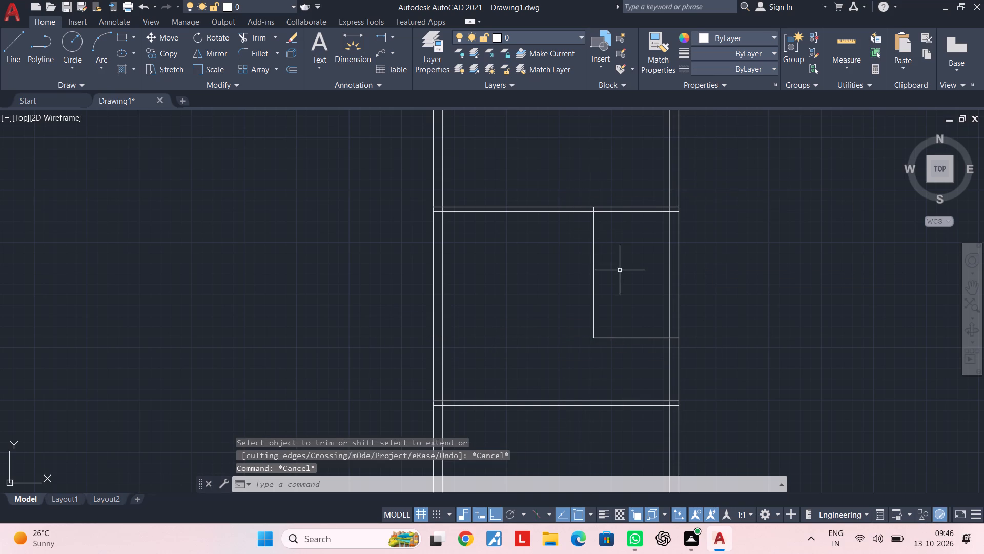
Examine the cornered area between the two partitions beside the right outer wall.
{"action": "middle_click_drag", "start_coordinate": [619, 263], "coordinate": [612, 220]}
{"action": "scroll", "coordinate": [612, 230], "scroll_direction": "up", "scroll_amount": 2}
{"action": "middle_click_drag", "start_coordinate": [612, 236], "coordinate": [637, 210]}
{"action": "key", "text": "Escape"}
{"action": "key", "text": "Escape"}
{"action": "key", "text": "Escape"}
{"action": "key", "text": "Escape"}
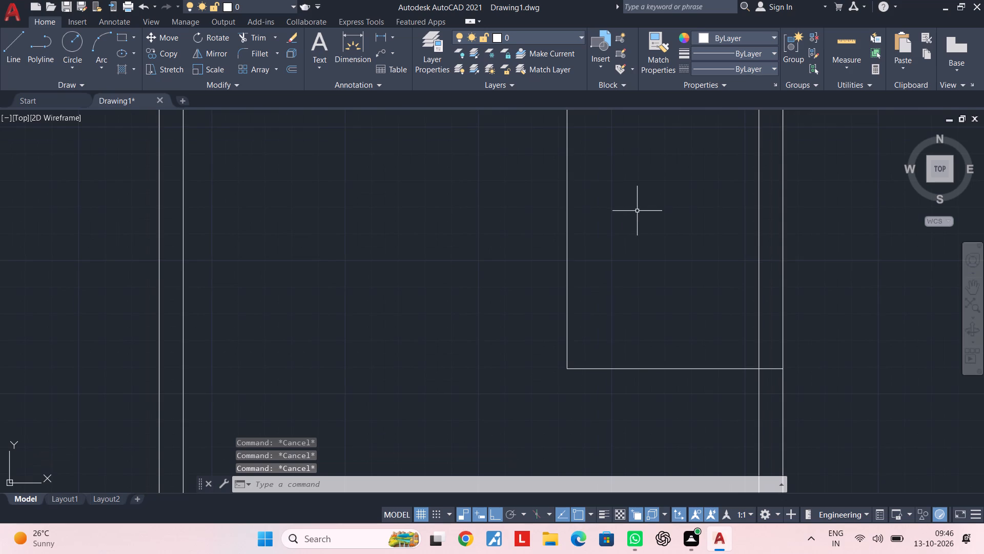
{"action": "scroll", "coordinate": [638, 212], "scroll_direction": "down", "scroll_amount": 1}
{"action": "middle_click_drag", "start_coordinate": [638, 212], "coordinate": [633, 231]}
{"action": "key", "text": "Escape"}
{"action": "key", "text": "Escape"}
{"action": "key", "text": "Escape"}
{"action": "middle_click_drag", "start_coordinate": [630, 231], "coordinate": [624, 262]}
{"action": "key", "text": "Escape"}
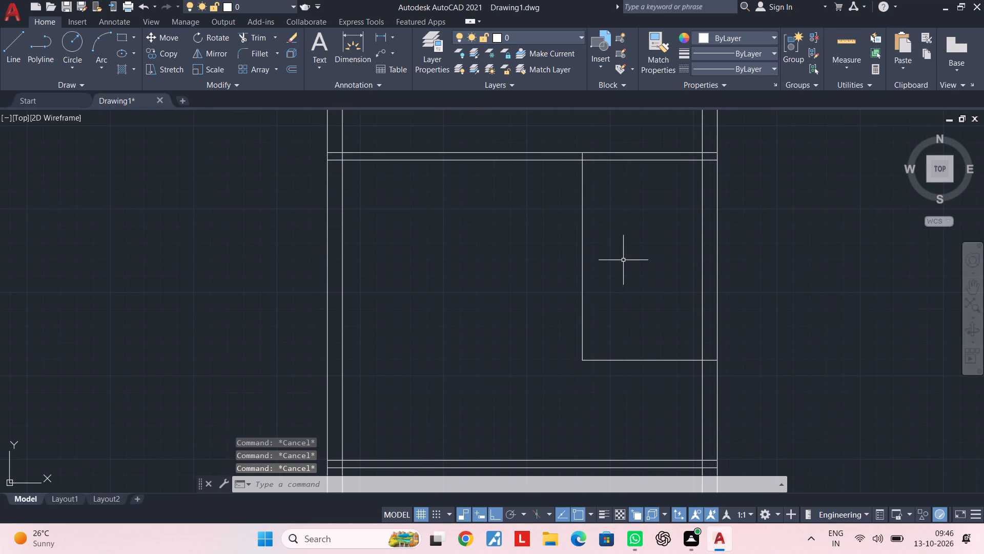
{"action": "key", "text": "Escape"}
{"action": "key", "text": "Escape"}
Extend the 6' vertical line downward to the upper line of the second partition.
{"action": "key", "text": "e"}
{"action": "key", "text": "x"}
{"action": "key", "text": "space"}
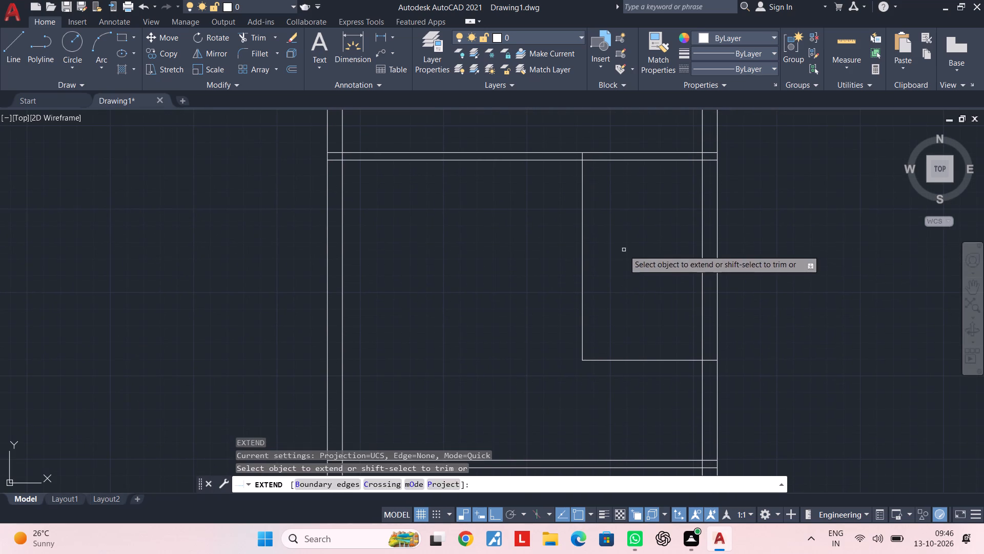
{"action": "left_click", "coordinate": [623, 254]}
{"action": "left_click", "coordinate": [572, 276]}
{"action": "key", "text": "Escape"}
{"action": "key", "text": "Escape"}
{"action": "key", "text": "Escape"}
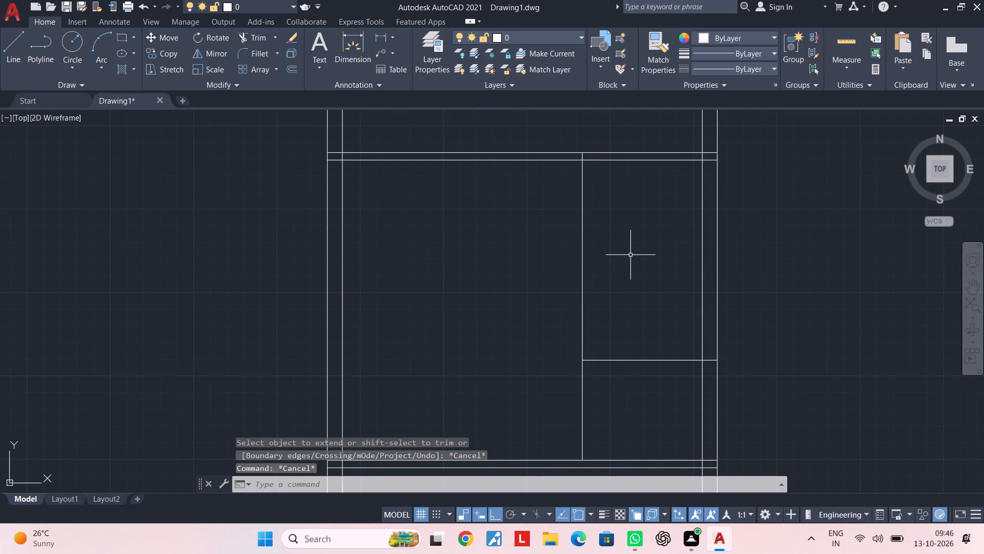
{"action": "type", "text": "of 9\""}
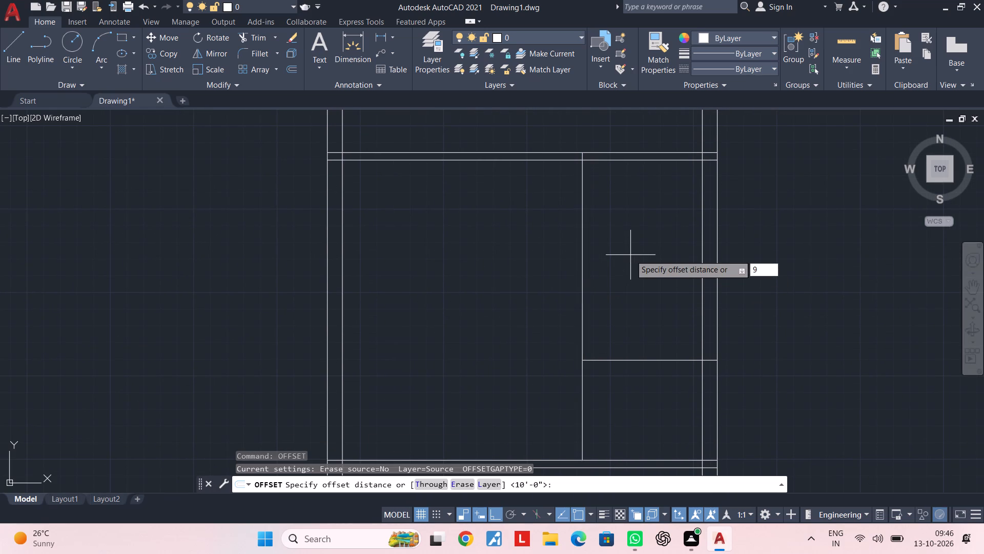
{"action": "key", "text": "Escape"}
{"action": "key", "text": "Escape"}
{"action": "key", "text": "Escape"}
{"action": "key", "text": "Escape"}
Offset the small room's vertical line 4.5" leftward and its bottom line 4.5" downward to form partition walls.
{"action": "type", "text": "of 4.5\""}
{"action": "key", "text": "Return"}
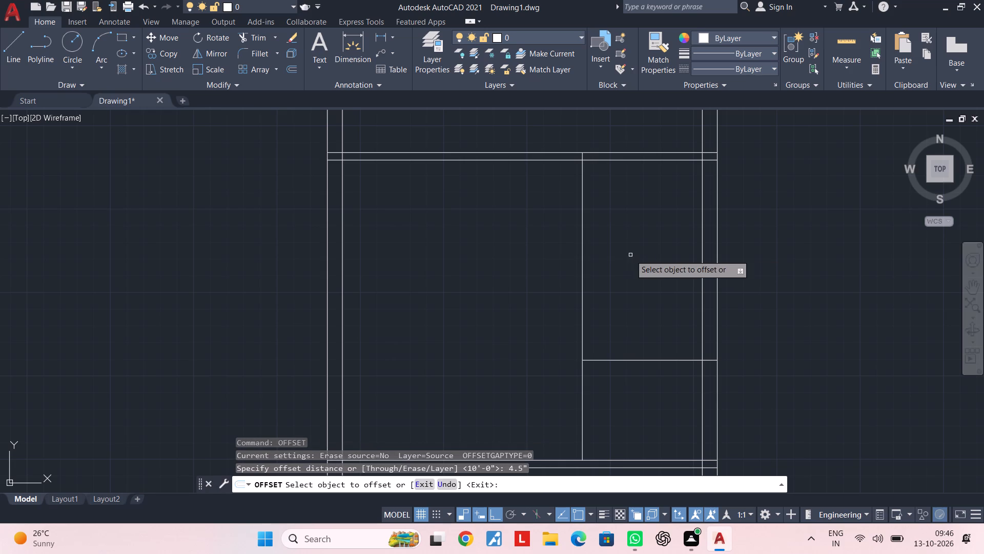
{"action": "left_click", "coordinate": [582, 276]}
{"action": "left_click", "coordinate": [514, 281]}
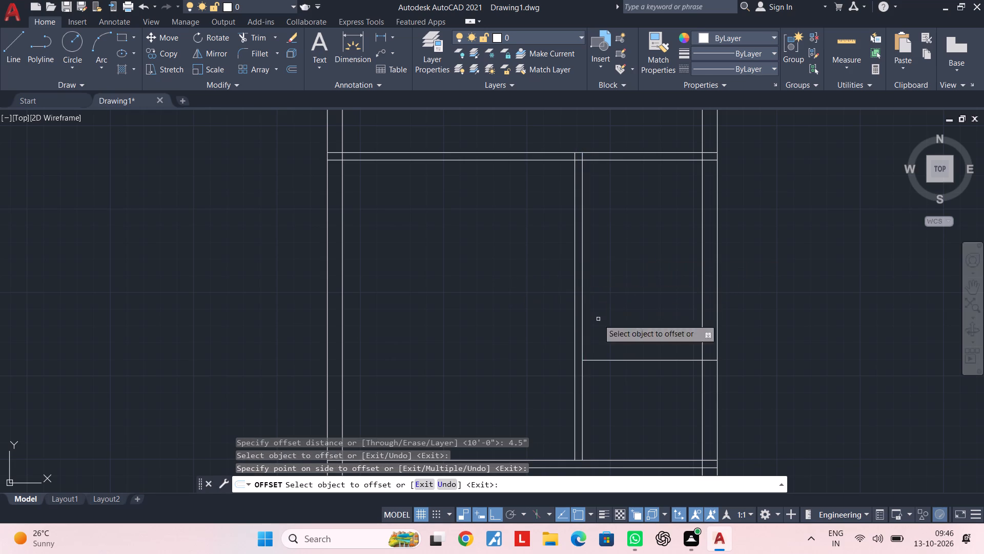
{"action": "left_click", "coordinate": [612, 360]}
{"action": "left_click", "coordinate": [610, 380]}
{"action": "key", "text": "Escape"}
{"action": "key", "text": "Escape"}
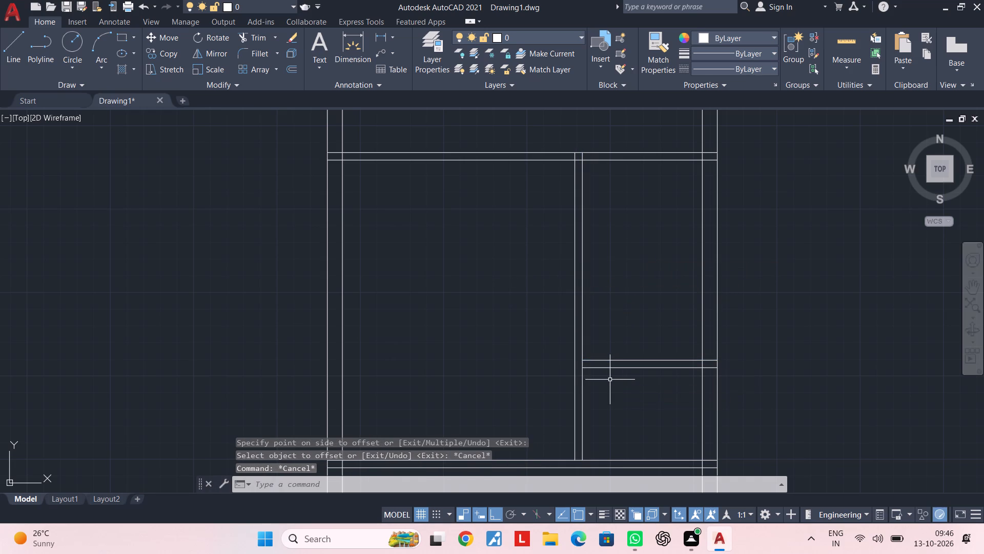
Extend both lines of the small room's bottom partition leftward to the outer line of the vertical partition.
{"action": "key", "text": "e"}
{"action": "type", "text": "x"}
{"action": "key", "text": "space"}
{"action": "left_click_drag", "start_coordinate": [610, 382], "coordinate": [610, 374]}
{"action": "left_click", "coordinate": [603, 333]}
{"action": "key", "text": "Escape"}
{"action": "key", "text": "Escape"}
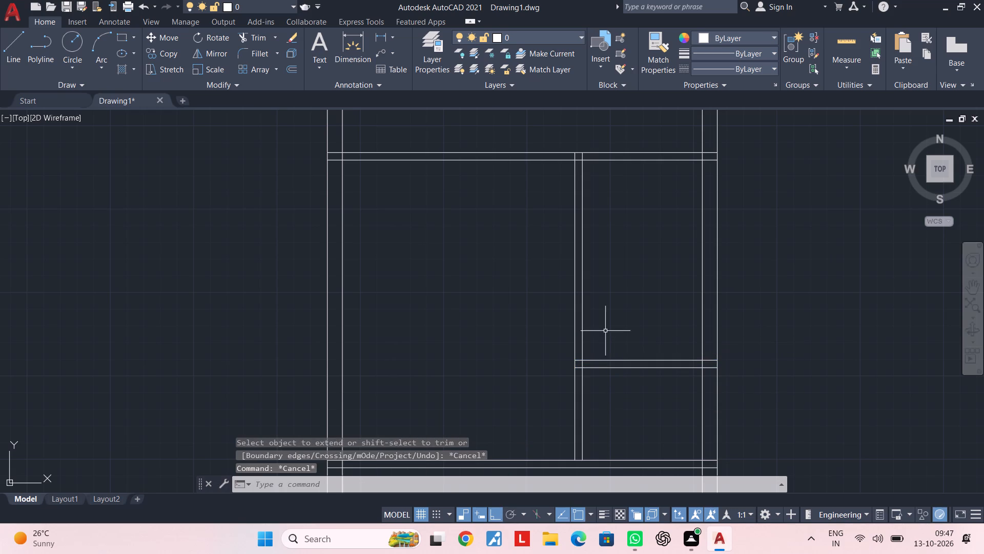
{"action": "key", "text": "Escape"}
{"action": "key", "text": "Escape"}
{"action": "key", "text": "Escape"}
{"action": "key", "text": "Escape"}
{"action": "key", "text": "Escape"}
{"action": "key", "text": "Escape"}
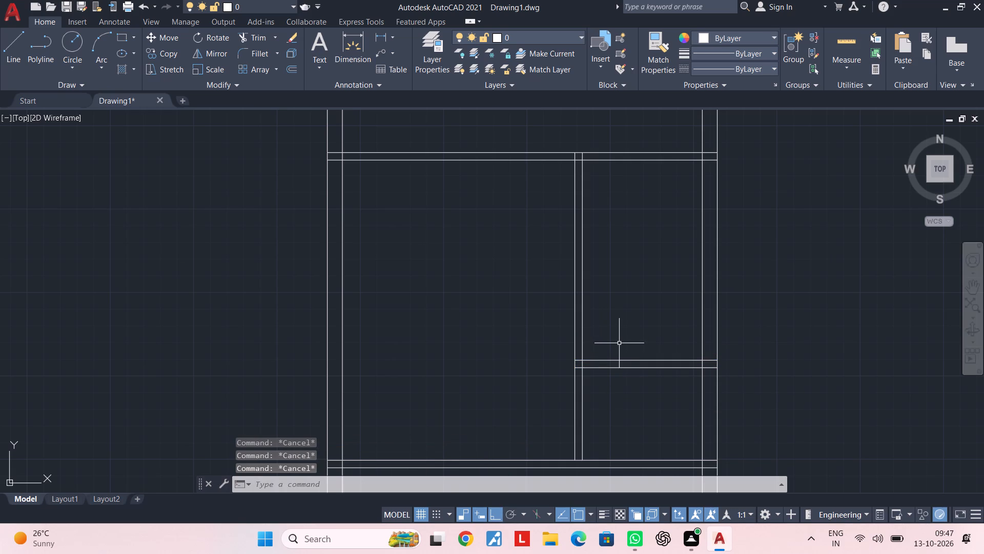
Extend both lines of the vertical partition down to the lower line of the second partition.
{"action": "middle_click_drag", "start_coordinate": [631, 351], "coordinate": [620, 272]}
{"action": "middle_click_drag", "start_coordinate": [617, 315], "coordinate": [612, 276]}
{"action": "key", "text": "Escape"}
{"action": "key", "text": "Escape"}
{"action": "type", "text": "ex"}
{"action": "key", "text": "space"}
{"action": "left_click", "coordinate": [610, 301]}
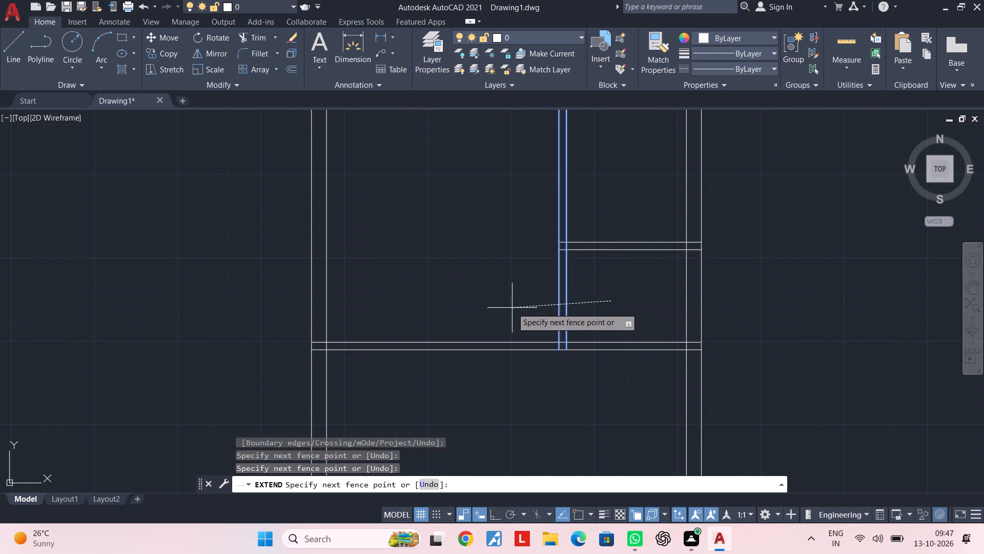
{"action": "left_click", "coordinate": [512, 308]}
{"action": "key", "text": "Escape"}
{"action": "key", "text": "Escape"}
{"action": "key", "text": "r"}
{"action": "key", "text": "Escape"}
{"action": "key", "text": "Escape"}
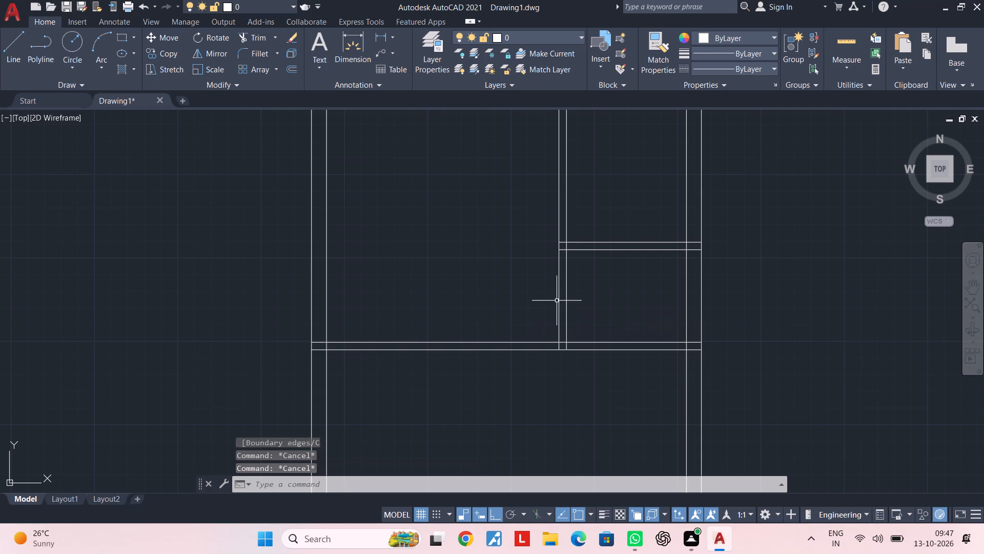
Remove the second partition's lines between the vertical partition and the right outer wall, including the stubs inside that wall.
{"action": "key", "text": "t"}
{"action": "key", "text": "r"}
{"action": "key", "text": "space"}
{"action": "left_click", "coordinate": [604, 294]}
{"action": "left_click", "coordinate": [604, 380]}
{"action": "key", "text": "Escape"}
{"action": "left_click", "coordinate": [632, 311]}
{"action": "left_click", "coordinate": [751, 382]}
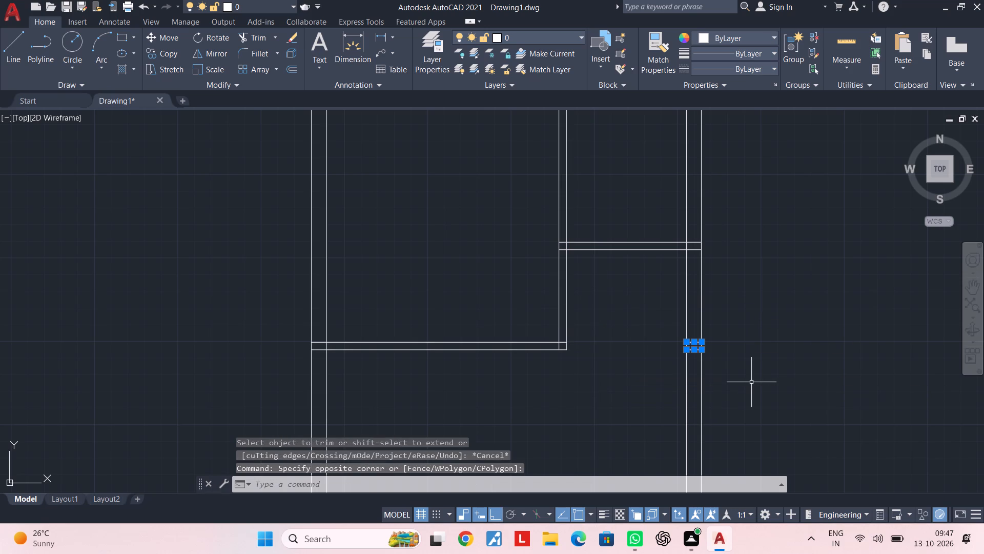
{"action": "key", "text": "Delete"}
{"action": "key", "text": "Escape"}
{"action": "key", "text": "Escape"}
Examine the partition layout and the open passage below the small room's bottom partition.
{"action": "middle_click_drag", "start_coordinate": [655, 308], "coordinate": [649, 397]}
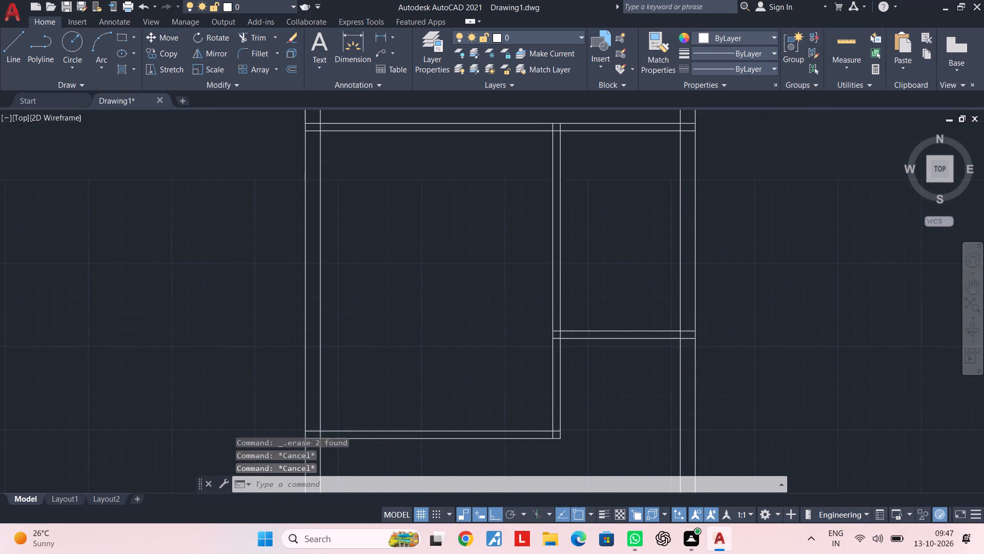
{"action": "middle_click_drag", "start_coordinate": [649, 395], "coordinate": [659, 371]}
{"action": "middle_click_drag", "start_coordinate": [660, 395], "coordinate": [671, 368]}
{"action": "key", "text": "Escape"}
{"action": "middle_click_drag", "start_coordinate": [665, 368], "coordinate": [684, 294]}
{"action": "key", "text": "Escape"}
{"action": "key", "text": "Escape"}
{"action": "key", "text": "Escape"}
{"action": "key", "text": "Escape"}
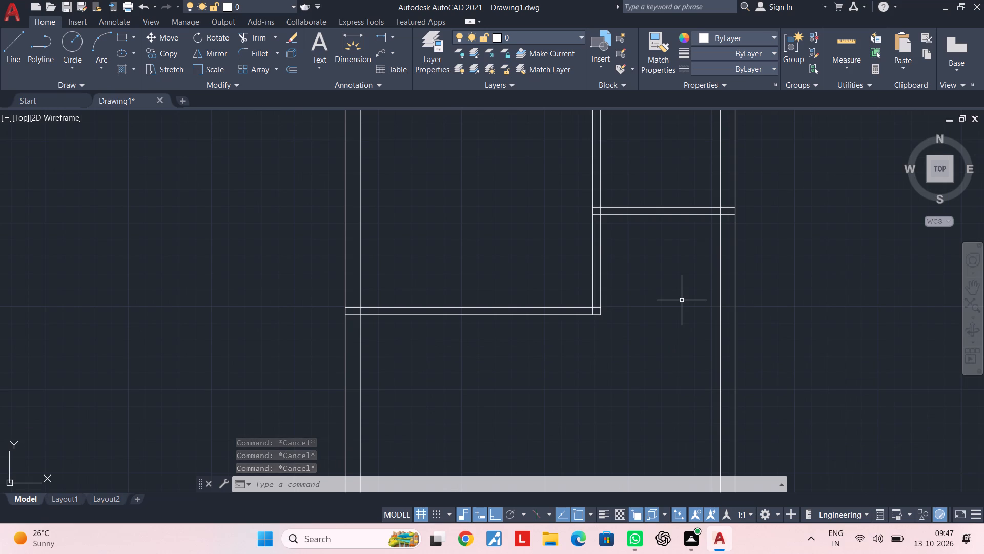
{"action": "key", "text": "Escape"}
{"action": "key", "text": "Escape"}
{"action": "key", "text": "Escape"}
Offset the lower line of the small room's bottom partition 10' downward.
{"action": "type", "text": "of 10'"}
{"action": "key", "text": "Return"}
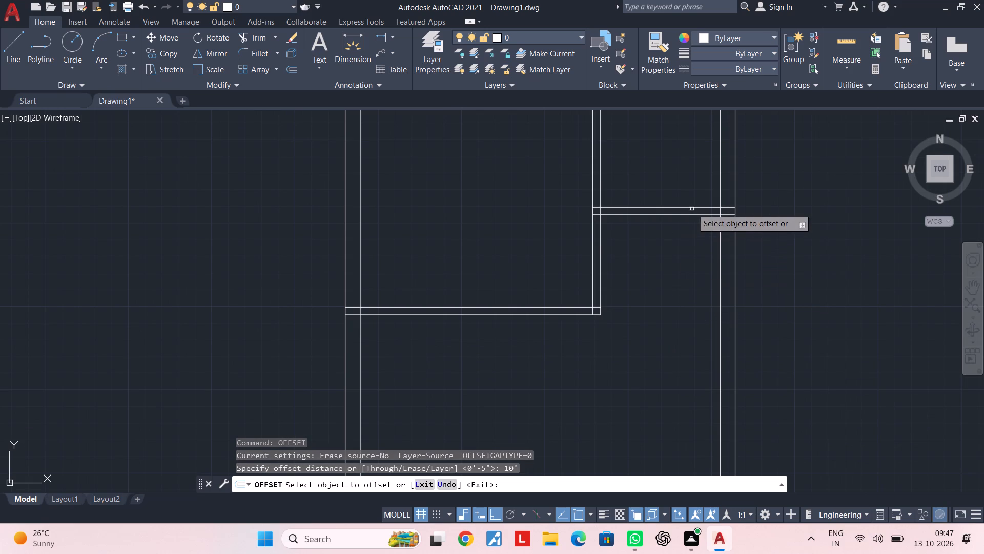
{"action": "left_click", "coordinate": [692, 214]}
{"action": "scroll", "coordinate": [687, 385], "scroll_direction": "down", "scroll_amount": 1}
{"action": "middle_click_drag", "start_coordinate": [687, 385], "coordinate": [682, 310]}
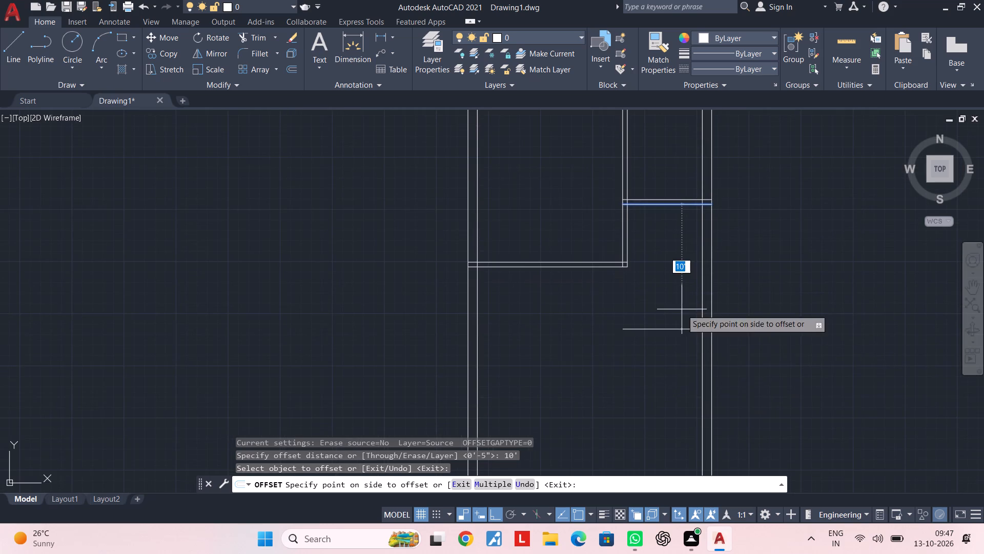
{"action": "left_click", "coordinate": [679, 332]}
Offset the new 10' line 4.5" downward to form a third partition wall.
{"action": "scroll", "coordinate": [678, 338], "scroll_direction": "up", "scroll_amount": 2}
{"action": "middle_click_drag", "start_coordinate": [679, 337], "coordinate": [710, 330]}
{"action": "key", "text": "space"}
{"action": "key", "text": "space"}
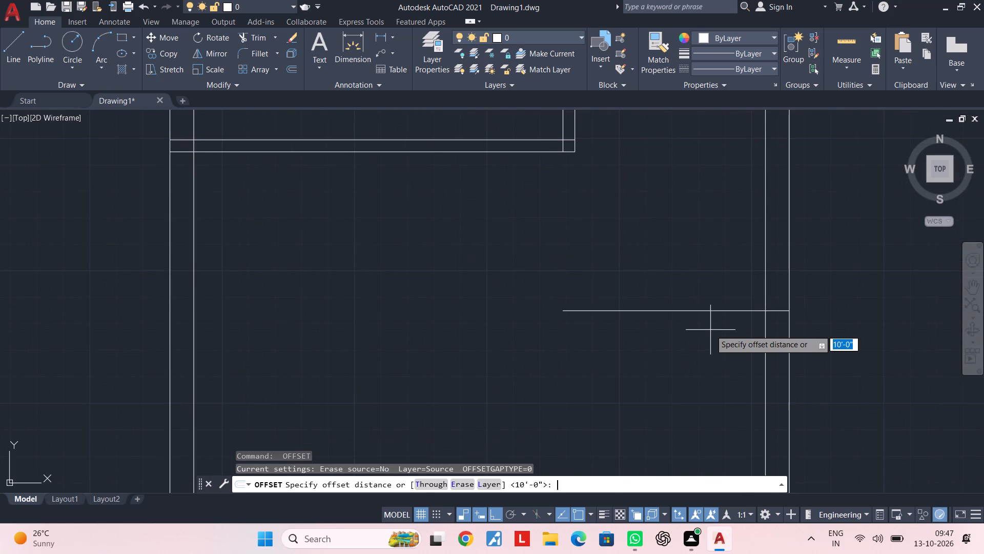
{"action": "key", "text": "4"}
{"action": "type", "text": ".5\""}
{"action": "key", "text": "Return"}
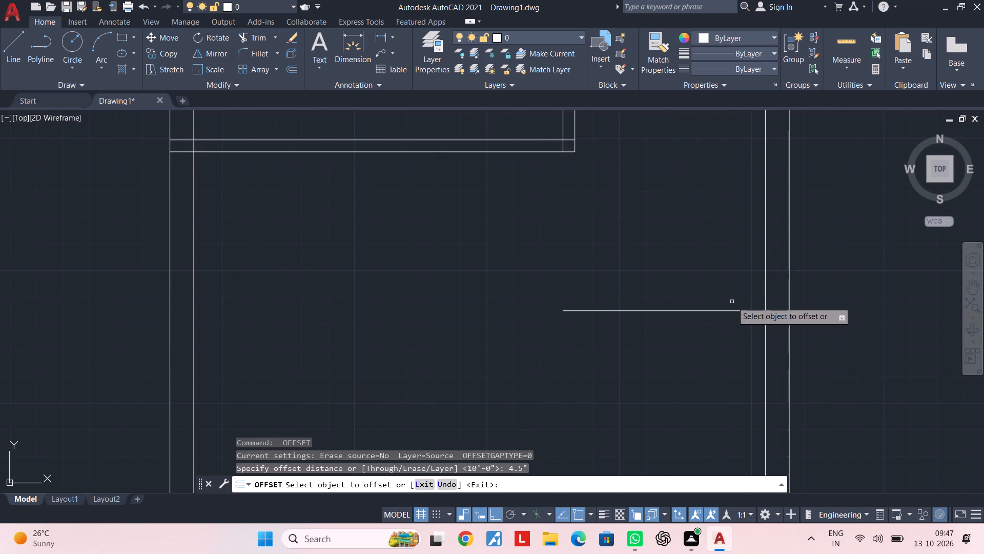
{"action": "left_click", "coordinate": [727, 312]}
{"action": "left_click", "coordinate": [727, 333]}
{"action": "key", "text": "Escape"}
Extend both lines of the third partition leftward to the left outer wall's inner line.
{"action": "scroll", "coordinate": [648, 356], "scroll_direction": "down", "scroll_amount": 1}
{"action": "middle_click_drag", "start_coordinate": [648, 356], "coordinate": [695, 340]}
{"action": "key", "text": "Escape"}
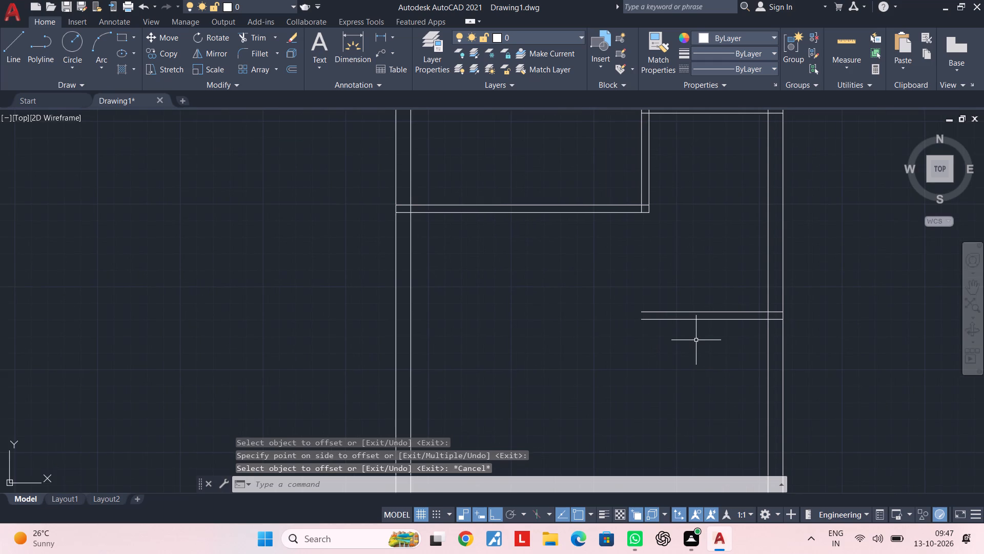
{"action": "key", "text": "Escape"}
{"action": "type", "text": "ex"}
{"action": "key", "text": "space"}
{"action": "left_click", "coordinate": [695, 348]}
{"action": "left_click", "coordinate": [692, 278]}
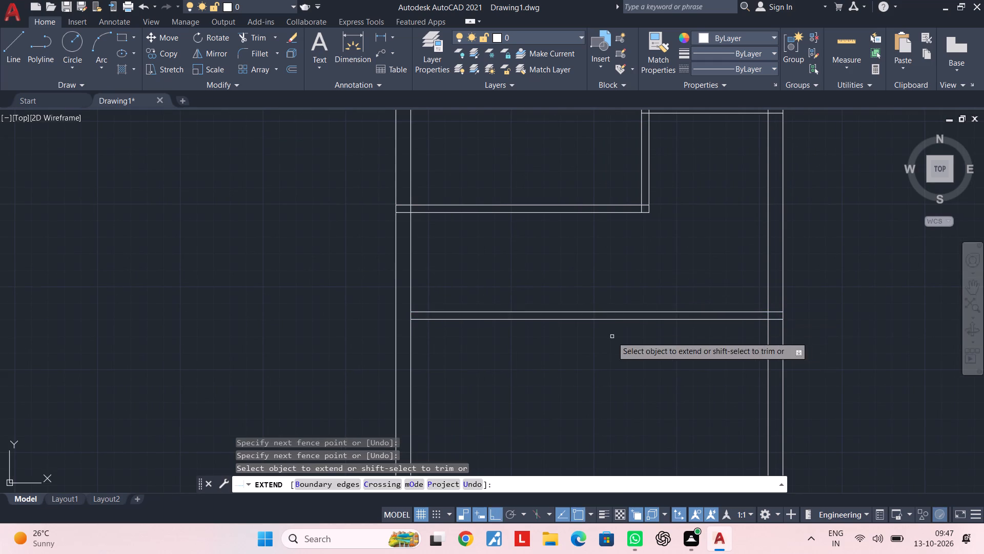
Extend both lines of the third partition leftward through the left wall to its outer line.
{"action": "left_click", "coordinate": [612, 337]}
{"action": "left_click", "coordinate": [612, 299]}
{"action": "left_click", "coordinate": [511, 344]}
{"action": "left_click", "coordinate": [471, 280]}
{"action": "key", "text": "Escape"}
Examine the partition layout around the small room, the passage and the third partition.
{"action": "scroll", "coordinate": [455, 299], "scroll_direction": "down", "scroll_amount": 3}
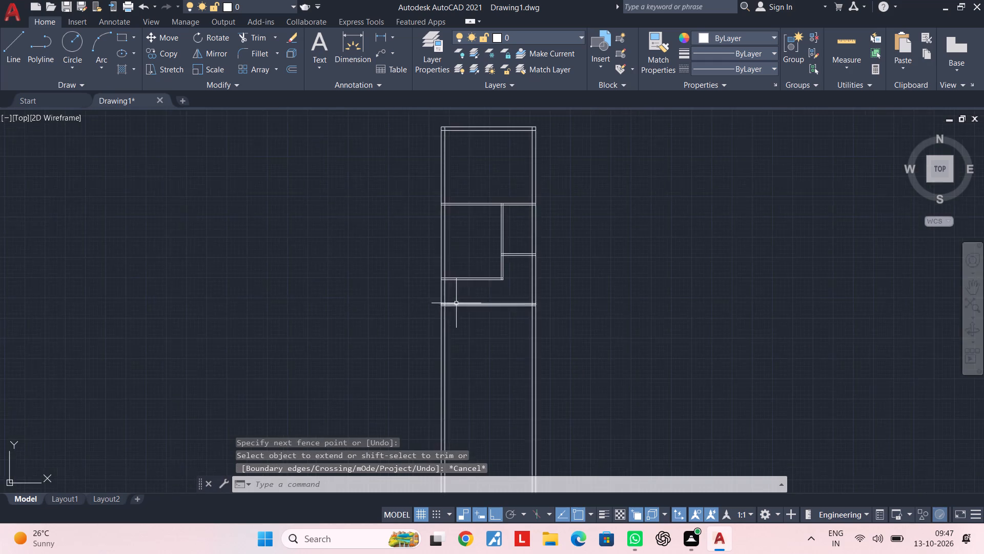
{"action": "middle_click_drag", "start_coordinate": [457, 304], "coordinate": [498, 336]}
{"action": "scroll", "coordinate": [531, 338], "scroll_direction": "up", "scroll_amount": 2}
{"action": "middle_click_drag", "start_coordinate": [527, 341], "coordinate": [596, 318]}
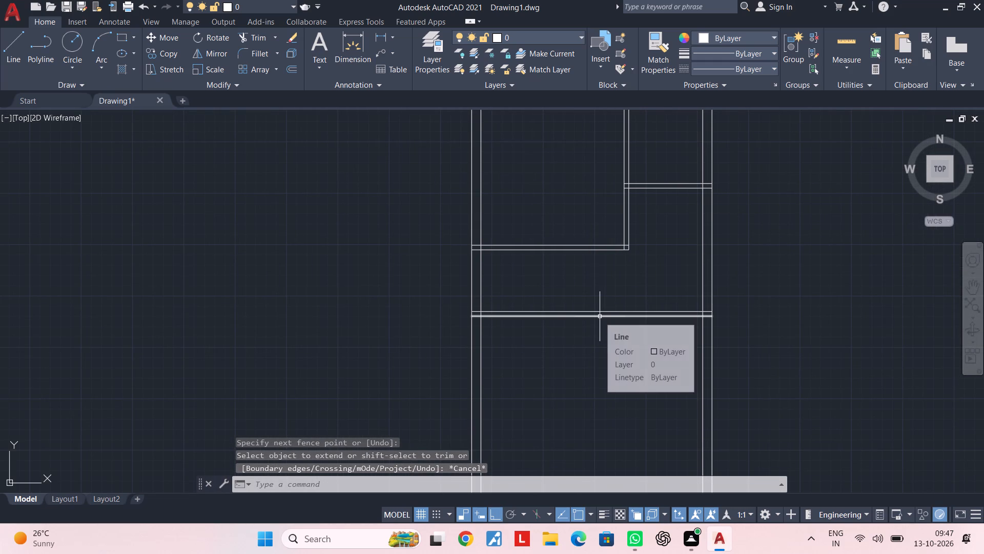
{"action": "key", "text": "Escape"}
{"action": "key", "text": "Escape"}
{"action": "key", "text": "Escape"}
{"action": "key", "text": "Escape"}
{"action": "key", "text": "Escape"}
{"action": "key", "text": "Escape"}
{"action": "key", "text": "Escape"}
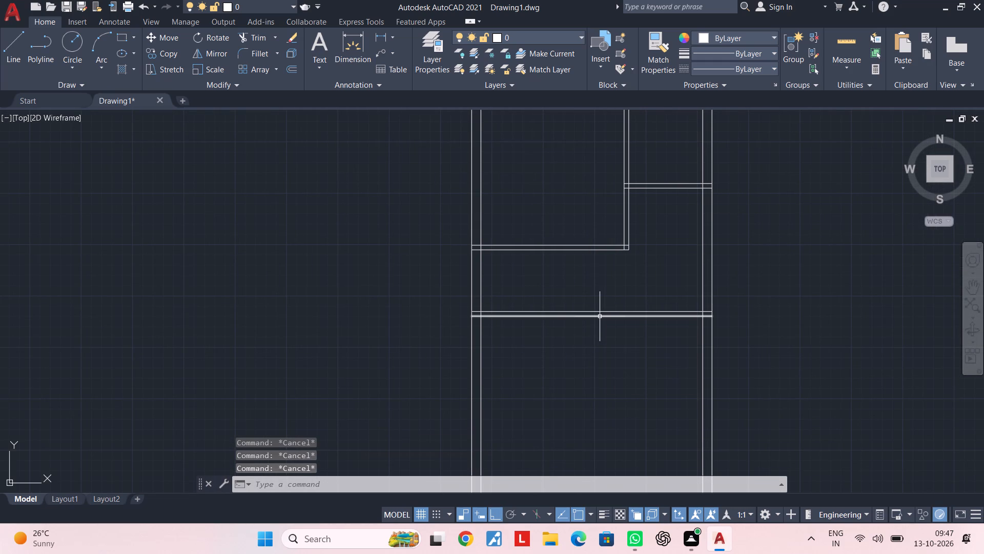
{"action": "key", "text": "Escape"}
{"action": "key", "text": "Escape"}
{"action": "key", "text": "Escape"}
{"action": "key", "text": "Escape"}
{"action": "key", "text": "Escape"}
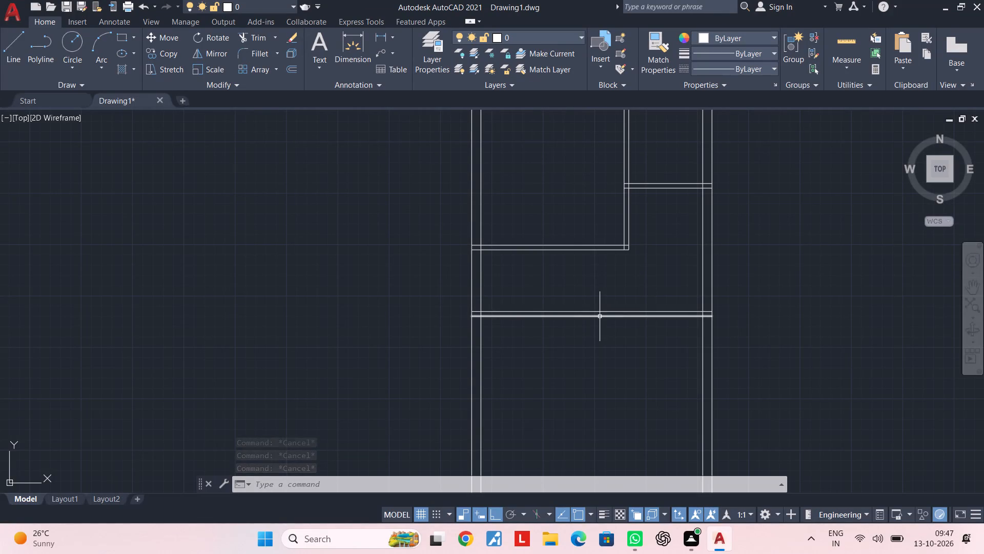
{"action": "key", "text": "Escape"}
{"action": "key", "text": "Escape"}
{"action": "middle_click_drag", "start_coordinate": [604, 322], "coordinate": [623, 236]}
{"action": "key", "text": "Escape"}
{"action": "scroll", "coordinate": [622, 260], "scroll_direction": "down", "scroll_amount": 1}
{"action": "key", "text": "Escape"}
{"action": "middle_click_drag", "start_coordinate": [622, 258], "coordinate": [619, 233]}
{"action": "key", "text": "Escape"}
{"action": "key", "text": "Escape"}
{"action": "key", "text": "Escape"}
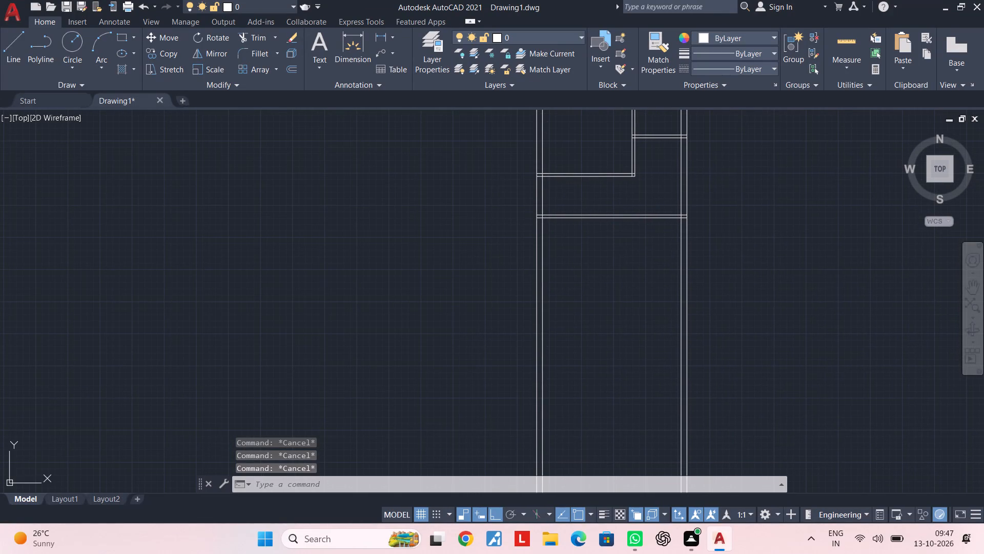
{"action": "key", "text": "Escape"}
{"action": "key", "text": "Escape"}
{"action": "key", "text": "Escape"}
{"action": "middle_click_drag", "start_coordinate": [622, 228], "coordinate": [622, 251]}
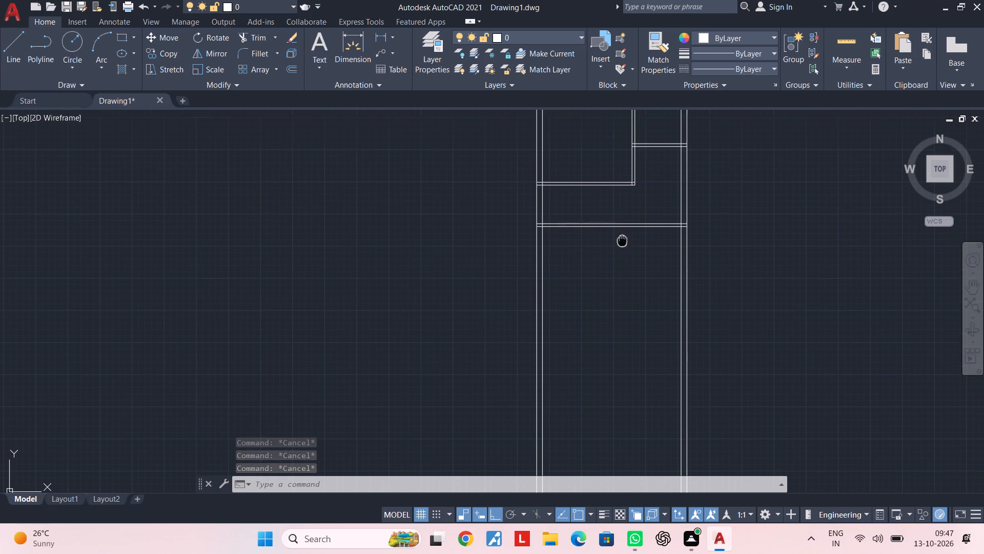
{"action": "middle_click_drag", "start_coordinate": [622, 251], "coordinate": [624, 360]}
{"action": "scroll", "coordinate": [598, 264], "scroll_direction": "up", "scroll_amount": 1}
{"action": "middle_click_drag", "start_coordinate": [602, 261], "coordinate": [603, 281]}
{"action": "middle_click_drag", "start_coordinate": [605, 280], "coordinate": [582, 280]}
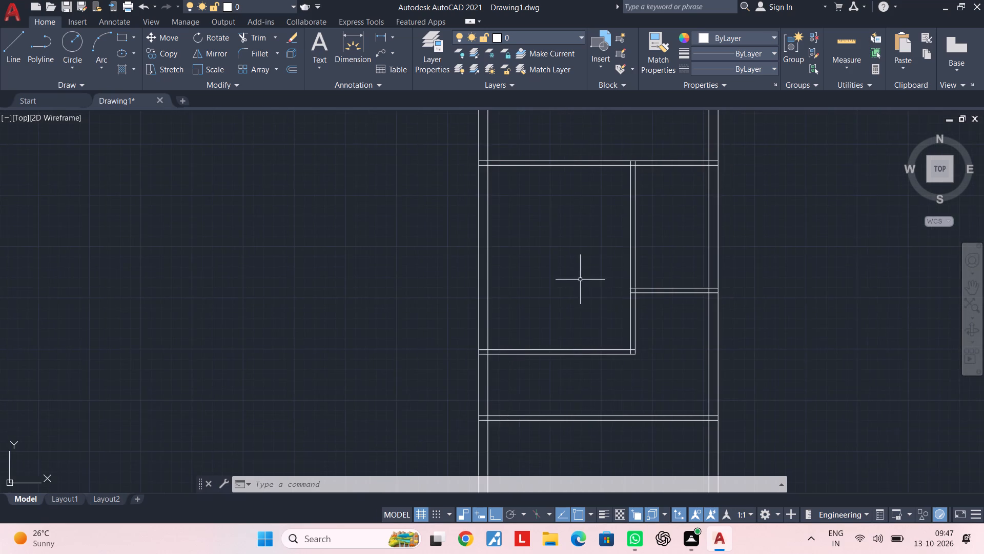
{"action": "middle_click_drag", "start_coordinate": [578, 279], "coordinate": [590, 254]}
{"action": "key", "text": "Escape"}
{"action": "key", "text": "Escape"}
{"action": "key", "text": "Escape"}
{"action": "key", "text": "Escape"}
{"action": "key", "text": "Escape"}
{"action": "key", "text": "Escape"}
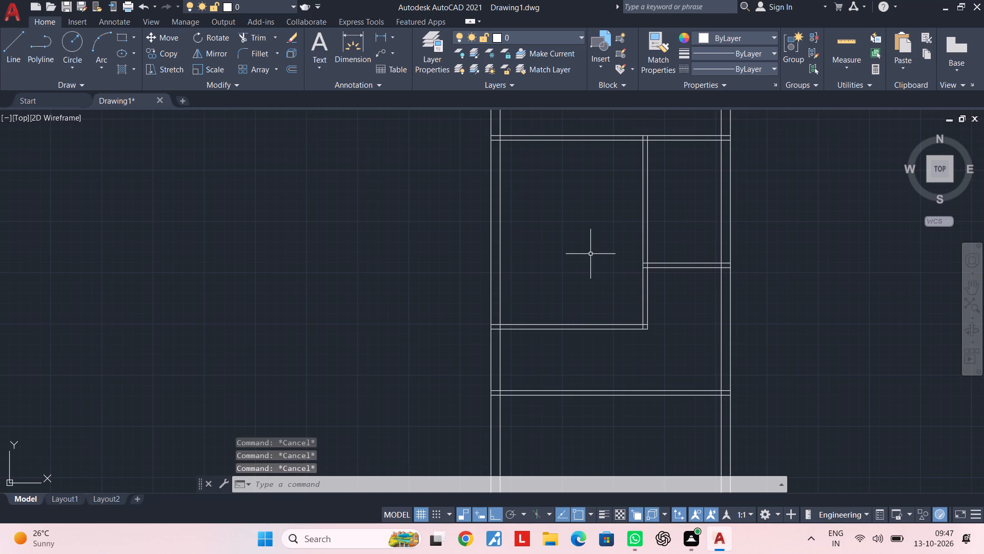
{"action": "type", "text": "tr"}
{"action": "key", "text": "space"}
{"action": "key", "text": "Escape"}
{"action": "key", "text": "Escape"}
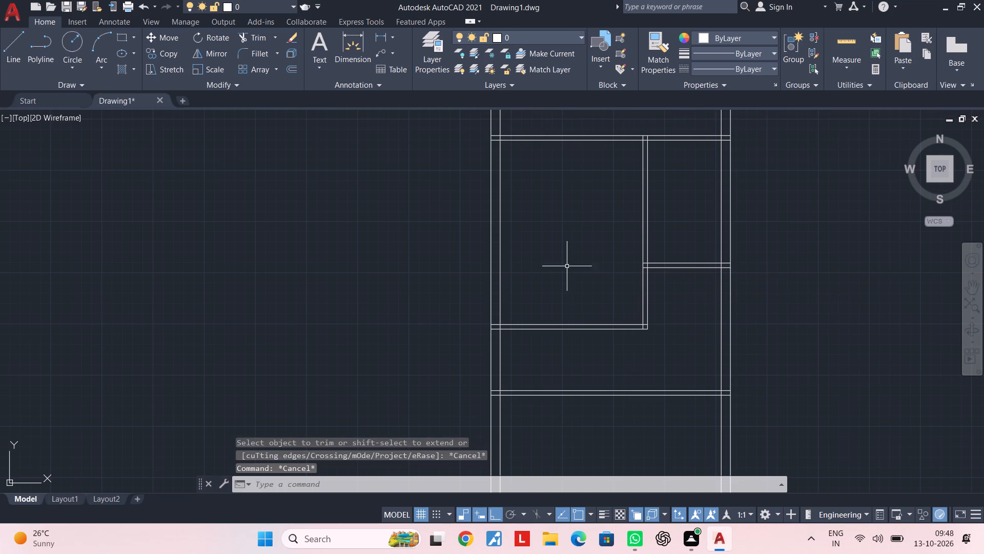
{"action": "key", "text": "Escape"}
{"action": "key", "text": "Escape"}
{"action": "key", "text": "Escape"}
Offset the left outer wall's inner line 6' to the right.
{"action": "type", "text": "of"}
{"action": "key", "text": "space"}
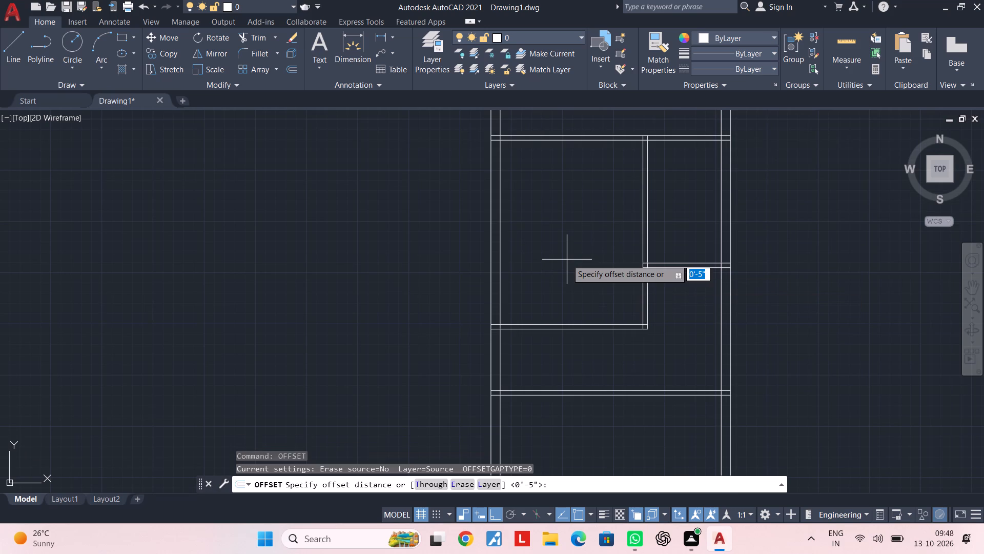
{"action": "type", "text": "6'"}
{"action": "key", "text": "Return"}
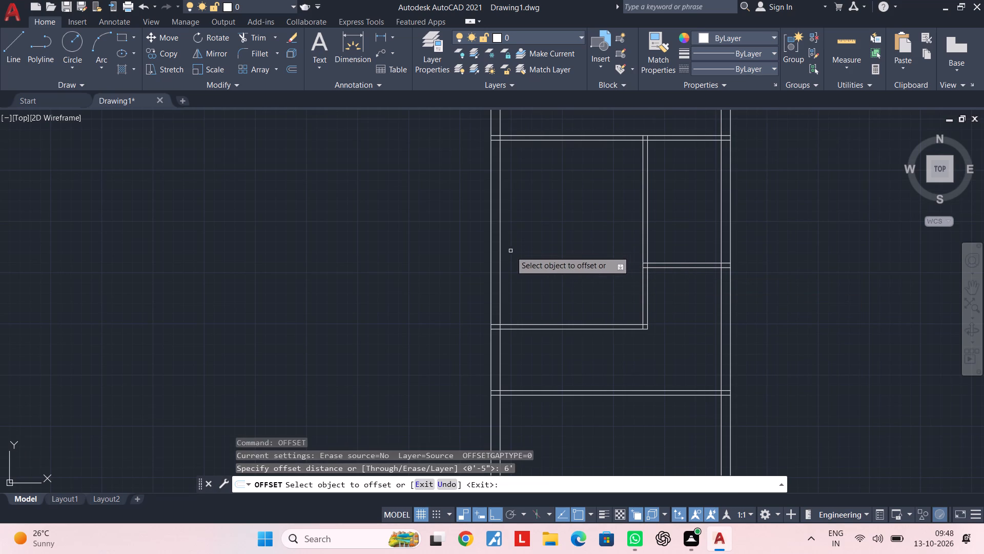
{"action": "left_click", "coordinate": [501, 252]}
{"action": "left_click", "coordinate": [598, 254]}
{"action": "key", "text": "Escape"}
{"action": "key", "text": "Escape"}
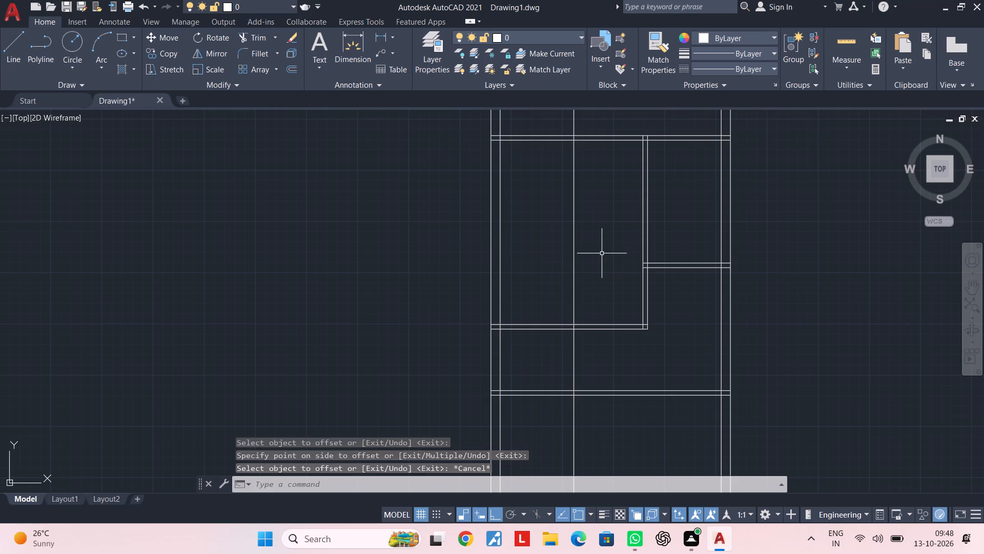
{"action": "key", "text": "Escape"}
Trim the new 6' vertical line above the first partition and below the third partition.
{"action": "type", "text": "tr"}
{"action": "key", "text": "space"}
{"action": "left_click", "coordinate": [602, 121]}
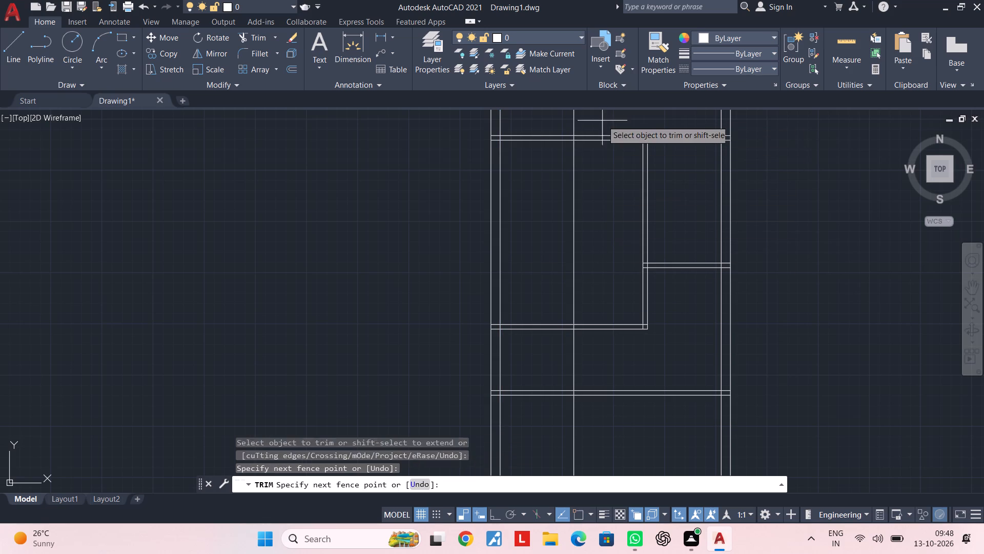
{"action": "left_click", "coordinate": [559, 122]}
{"action": "left_click", "coordinate": [607, 429]}
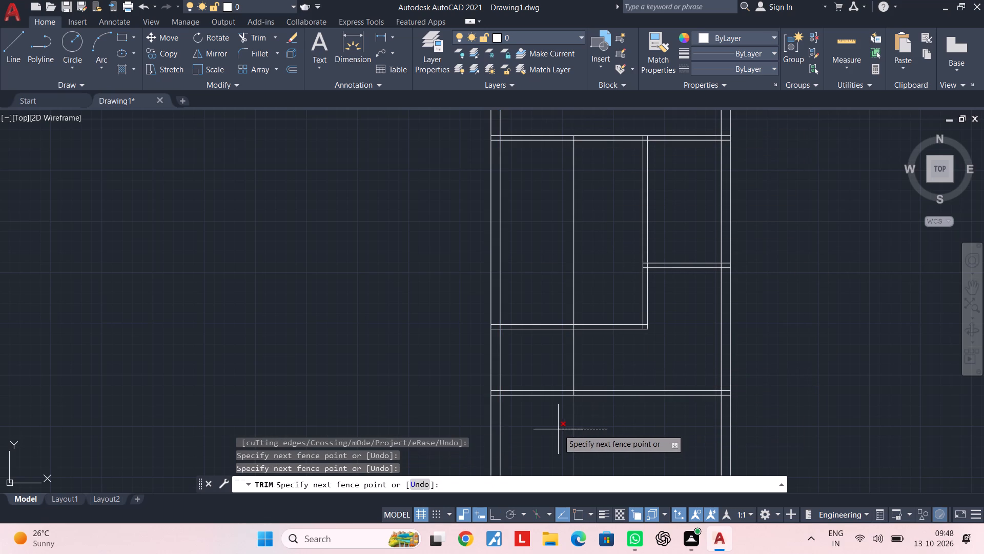
{"action": "left_click", "coordinate": [556, 429]}
{"action": "key", "text": "Escape"}
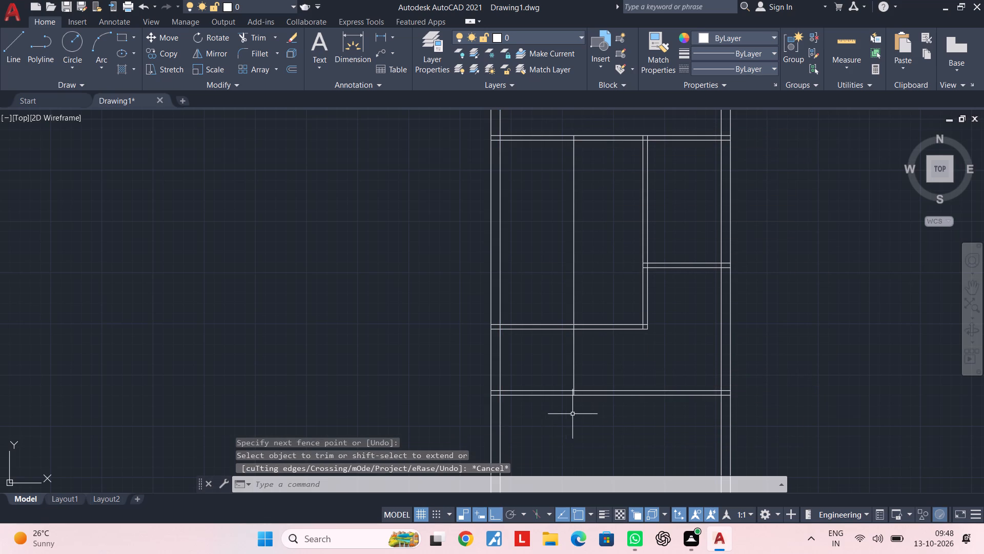
{"action": "key", "text": "Escape"}
{"action": "key", "text": "Escape"}
{"action": "key", "text": "Escape"}
{"action": "key", "text": "Escape"}
{"action": "key", "text": "Escape"}
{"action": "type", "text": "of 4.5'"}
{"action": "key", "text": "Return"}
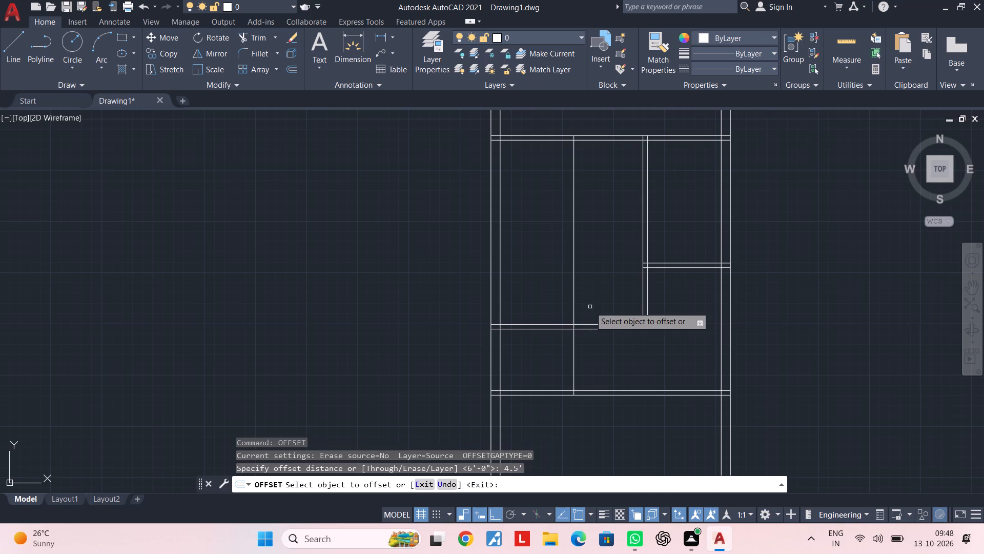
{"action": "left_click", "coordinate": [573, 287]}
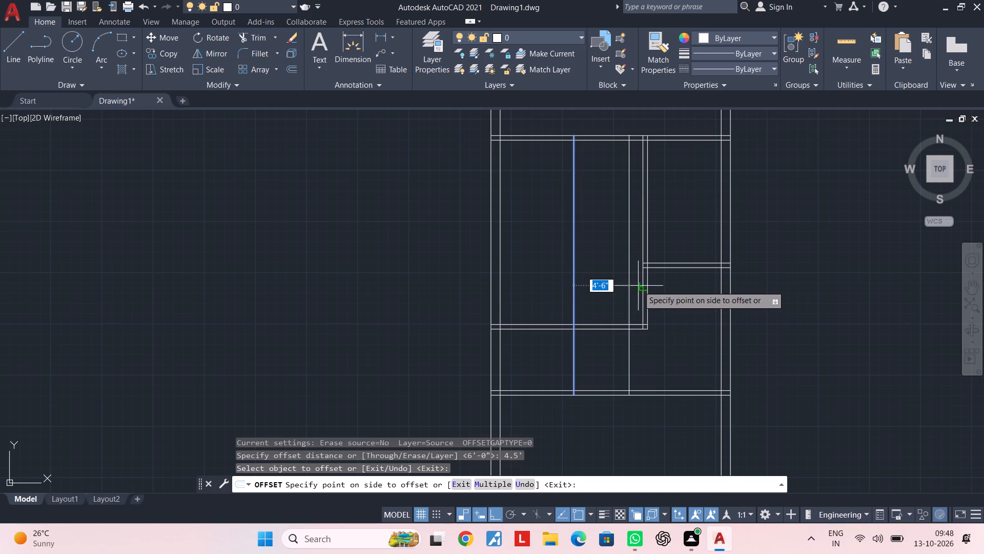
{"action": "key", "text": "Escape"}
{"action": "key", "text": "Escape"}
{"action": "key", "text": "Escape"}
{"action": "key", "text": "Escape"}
Offset the trimmed vertical line 4.5" to the right to form a vertical partition wall.
{"action": "key", "text": "o"}
{"action": "type", "text": "f 4.5\""}
{"action": "key", "text": "Return"}
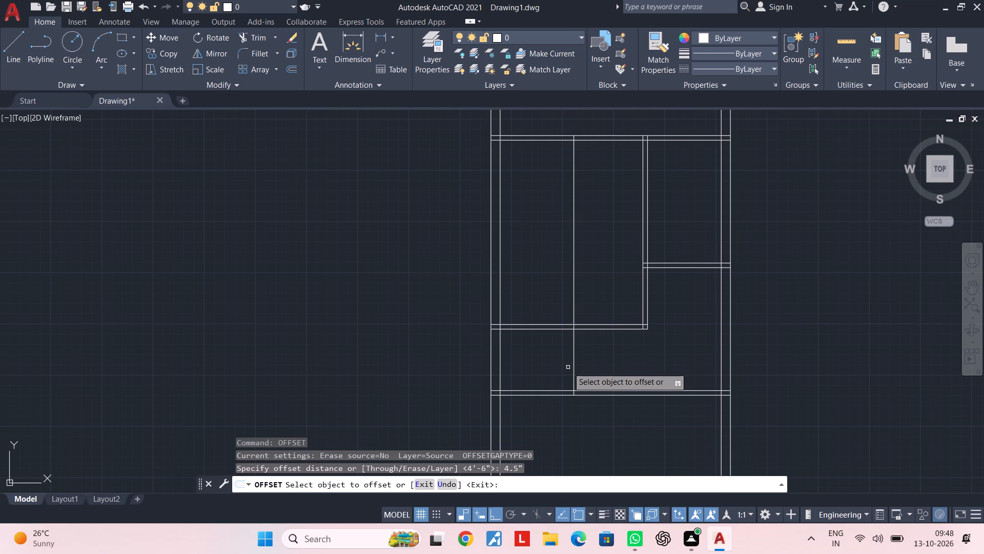
{"action": "left_click", "coordinate": [574, 348]}
{"action": "left_click", "coordinate": [615, 346]}
{"action": "key", "text": "Escape"}
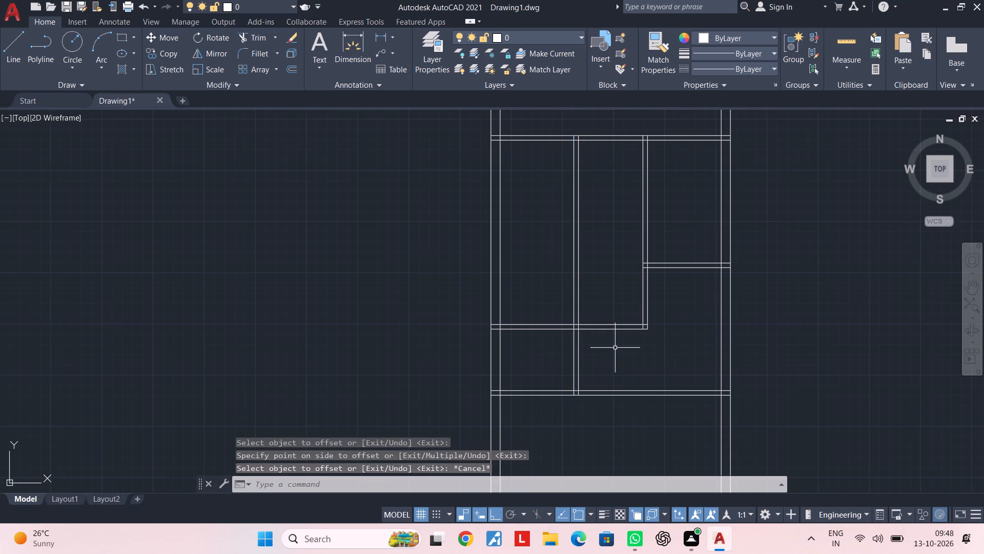
{"action": "key", "text": "Escape"}
{"action": "key", "text": "Escape"}
{"action": "key", "text": "Escape"}
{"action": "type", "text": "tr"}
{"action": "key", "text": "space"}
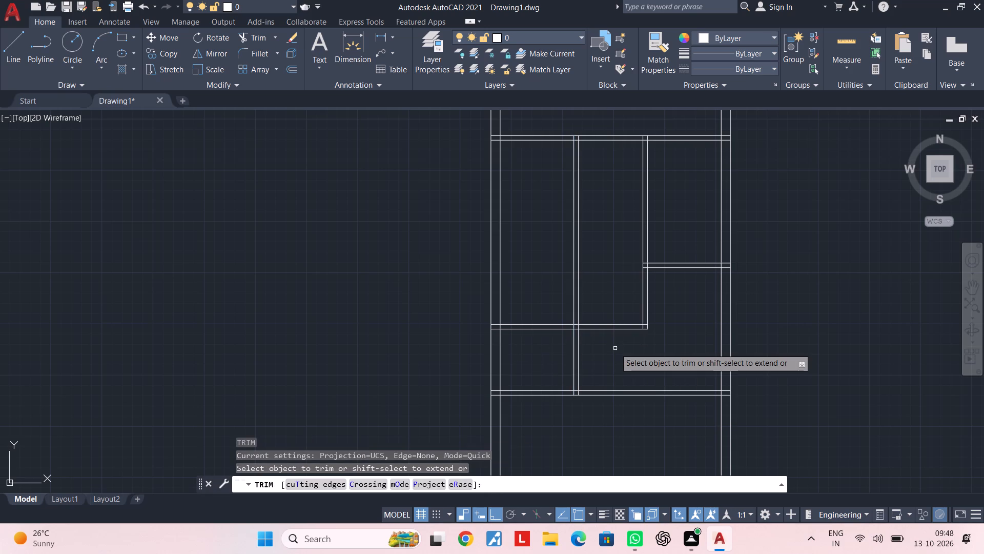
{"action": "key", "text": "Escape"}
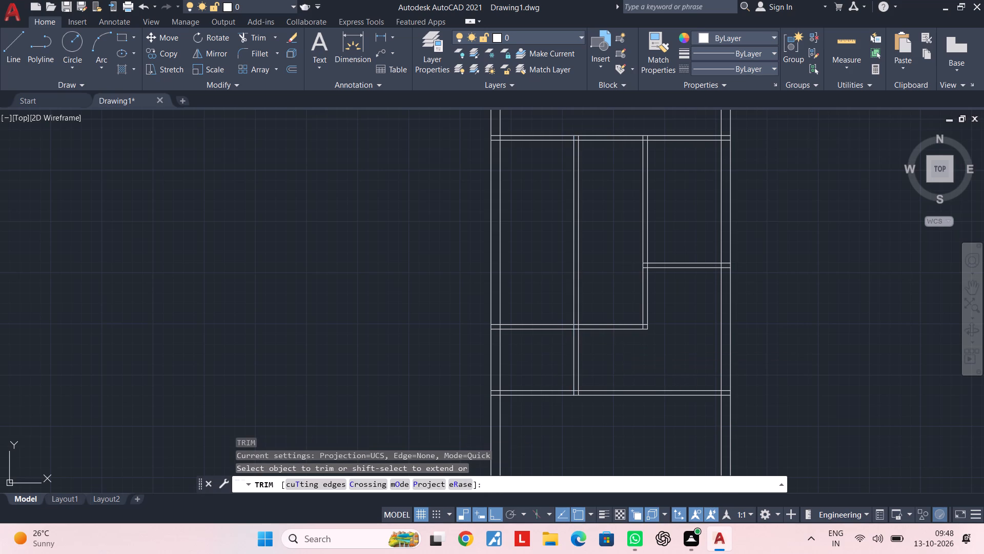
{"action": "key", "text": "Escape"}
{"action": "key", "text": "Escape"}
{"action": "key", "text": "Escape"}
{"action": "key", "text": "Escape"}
Extend both lines of the small room's bottom partition leftward to the far line of the new vertical partition.
{"action": "scroll", "coordinate": [674, 287], "scroll_direction": "up", "scroll_amount": 2}
{"action": "middle_click_drag", "start_coordinate": [659, 288], "coordinate": [712, 271]}
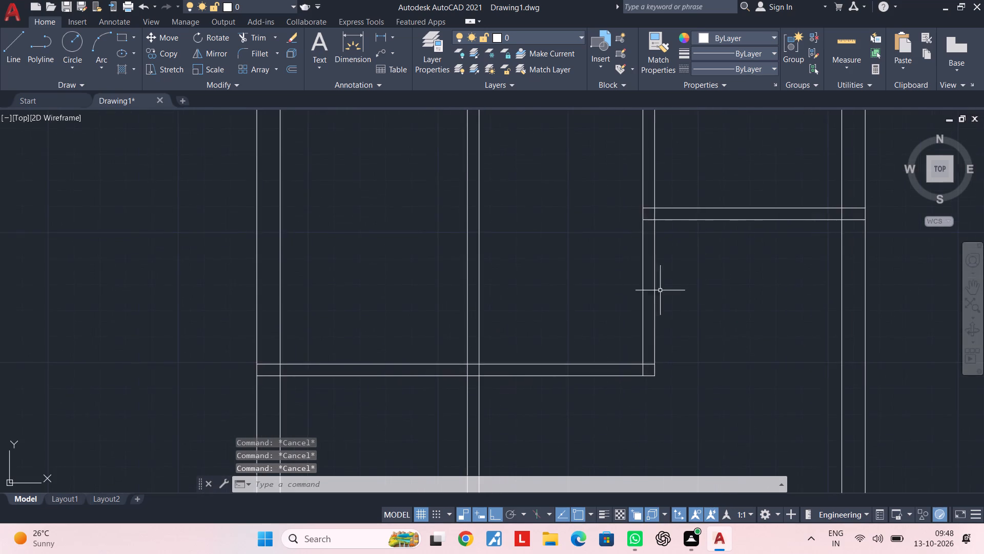
{"action": "scroll", "coordinate": [630, 296], "scroll_direction": "down", "scroll_amount": 4}
{"action": "middle_click_drag", "start_coordinate": [632, 296], "coordinate": [673, 296]}
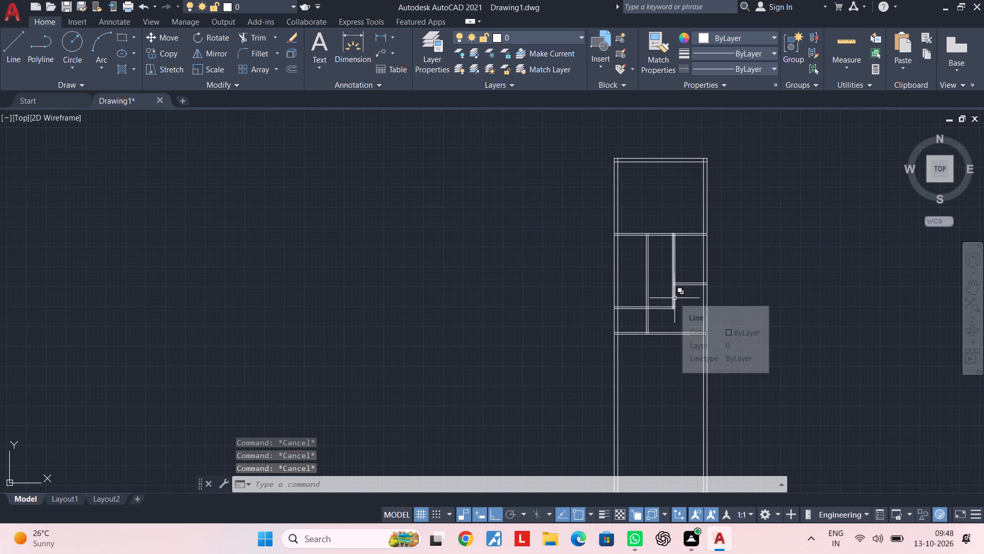
{"action": "middle_click_drag", "start_coordinate": [671, 298], "coordinate": [650, 299]}
{"action": "scroll", "coordinate": [648, 294], "scroll_direction": "up", "scroll_amount": 2}
{"action": "middle_click_drag", "start_coordinate": [634, 300], "coordinate": [657, 293]}
{"action": "key", "text": "Escape"}
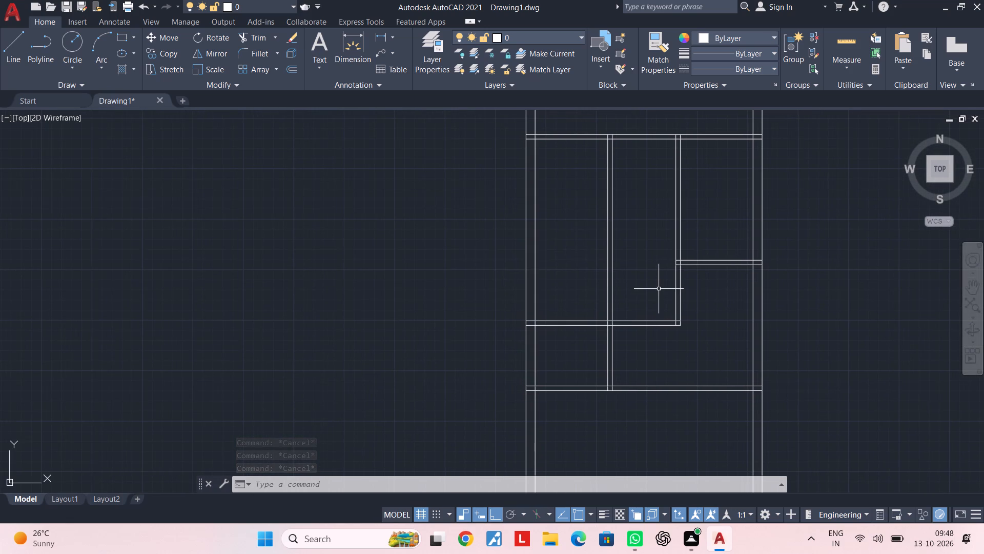
{"action": "key", "text": "Escape"}
{"action": "key", "text": "Escape"}
{"action": "type", "text": "ex"}
{"action": "key", "text": "space"}
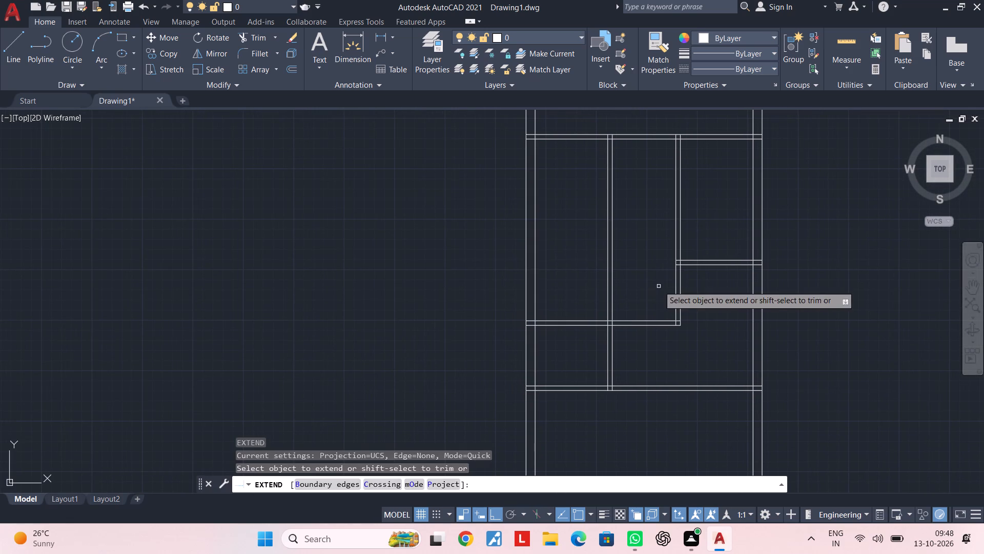
{"action": "left_click", "coordinate": [708, 248]}
{"action": "left_click", "coordinate": [707, 291]}
{"action": "left_click", "coordinate": [662, 244]}
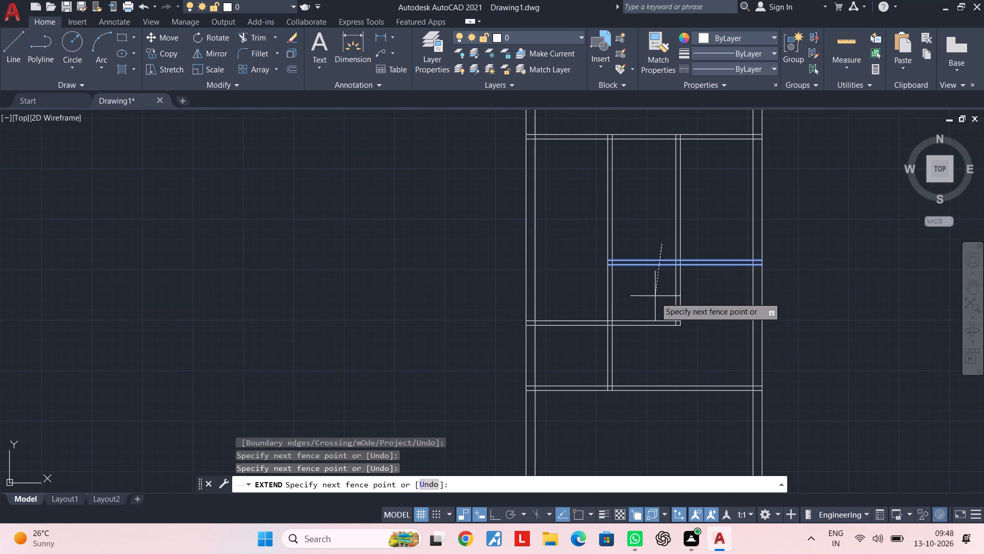
{"action": "left_click", "coordinate": [654, 305]}
{"action": "key", "text": "Escape"}
{"action": "key", "text": "Escape"}
{"action": "key", "text": "Escape"}
Trim the old vertical partition below the extended partition, and the lower horizontal partition to the right of the new vertical wall.
{"action": "type", "text": "tr"}
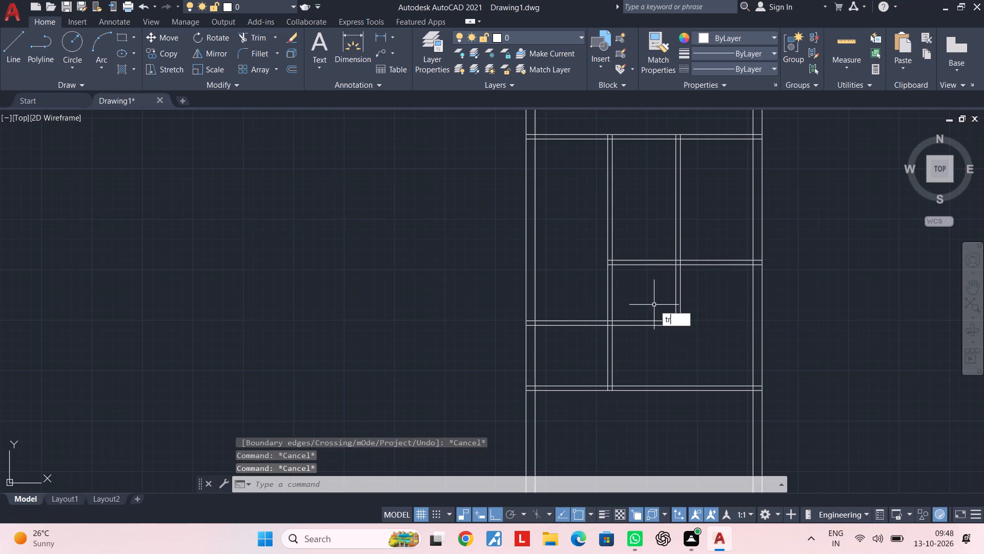
{"action": "key", "text": "space"}
{"action": "left_click", "coordinate": [707, 287]}
{"action": "left_click", "coordinate": [653, 291]}
{"action": "left_click", "coordinate": [646, 295]}
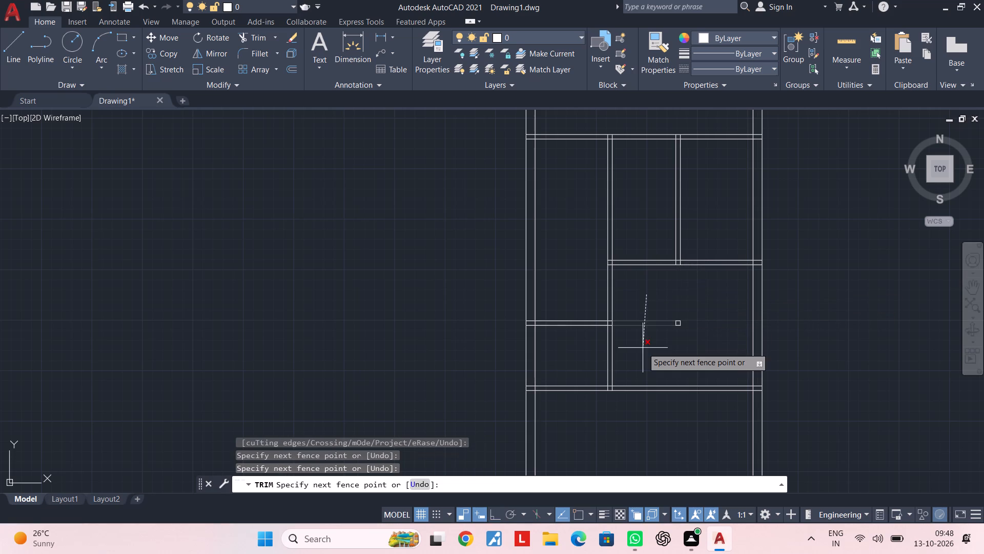
{"action": "left_click", "coordinate": [643, 348]}
{"action": "key", "text": "Escape"}
Delete the leftover corner pieces where the two trimmed partitions met.
{"action": "left_click", "coordinate": [656, 300]}
{"action": "left_click", "coordinate": [700, 342]}
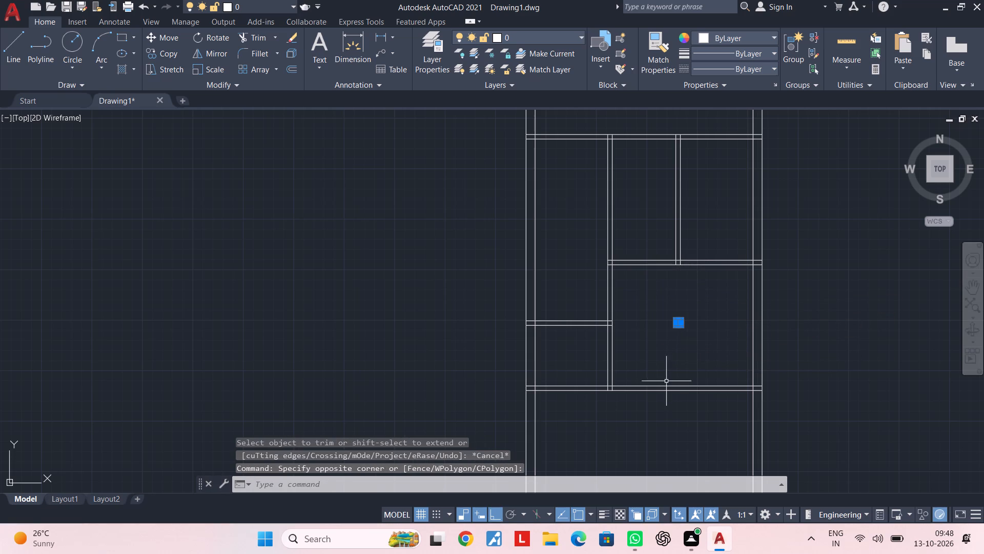
{"action": "key", "text": "Delete"}
{"action": "key", "text": "Escape"}
{"action": "key", "text": "Escape"}
Examine the revised partition layout and the open area below the third partition.
{"action": "middle_click_drag", "start_coordinate": [663, 386], "coordinate": [690, 294]}
{"action": "key", "text": "Escape"}
{"action": "scroll", "coordinate": [680, 343], "scroll_direction": "up", "scroll_amount": 1}
{"action": "middle_click_drag", "start_coordinate": [680, 343], "coordinate": [695, 304]}
{"action": "key", "text": "Escape"}
{"action": "scroll", "coordinate": [695, 304], "scroll_direction": "down", "scroll_amount": 2}
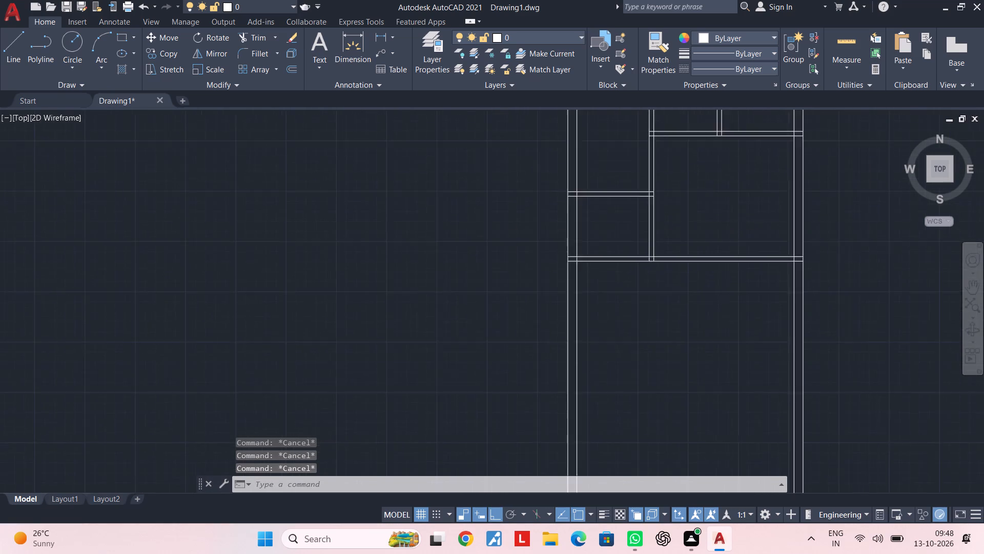
{"action": "middle_click_drag", "start_coordinate": [695, 304], "coordinate": [693, 345]}
{"action": "key", "text": "Escape"}
{"action": "key", "text": "Escape"}
{"action": "middle_click_drag", "start_coordinate": [711, 283], "coordinate": [705, 315]}
{"action": "middle_click_drag", "start_coordinate": [699, 309], "coordinate": [696, 340]}
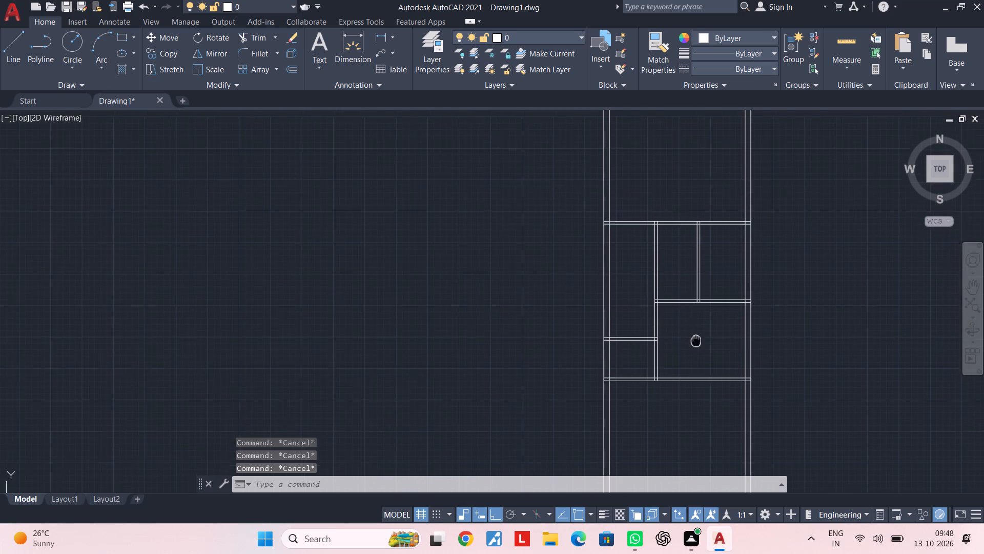
{"action": "middle_click_drag", "start_coordinate": [696, 340], "coordinate": [696, 342]}
{"action": "key", "text": "Escape"}
{"action": "key", "text": "Escape"}
{"action": "middle_click_drag", "start_coordinate": [684, 314], "coordinate": [684, 328]}
{"action": "key", "text": "Escape"}
{"action": "key", "text": "Escape"}
{"action": "key", "text": "Escape"}
{"action": "key", "text": "Escape"}
{"action": "key", "text": "Escape"}
{"action": "key", "text": "Escape"}
{"action": "key", "text": "Escape"}
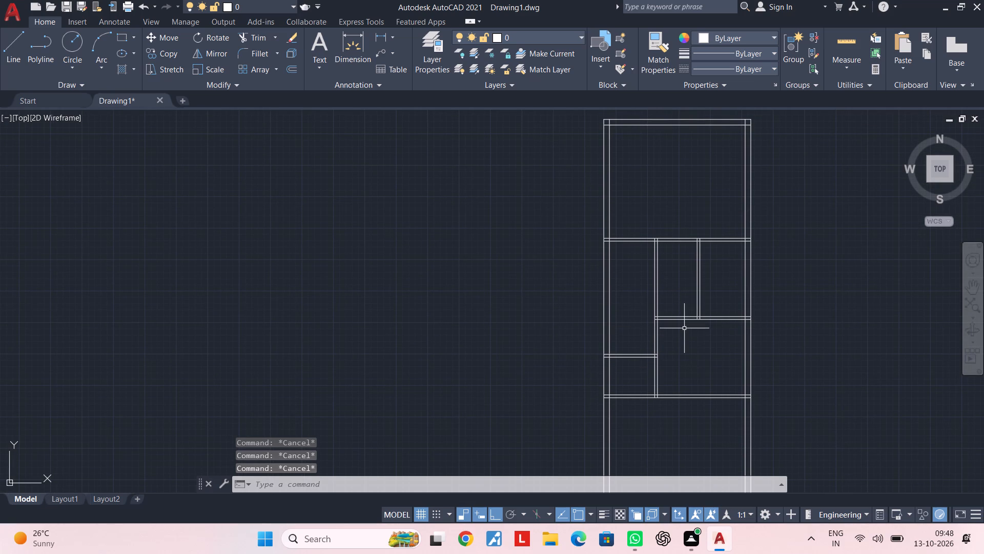
{"action": "key", "text": "Escape"}
{"action": "key", "text": "Escape"}
{"action": "key", "text": "Escape"}
{"action": "middle_click_drag", "start_coordinate": [683, 334], "coordinate": [692, 300]}
{"action": "key", "text": "Escape"}
{"action": "key", "text": "Escape"}
{"action": "key", "text": "Escape"}
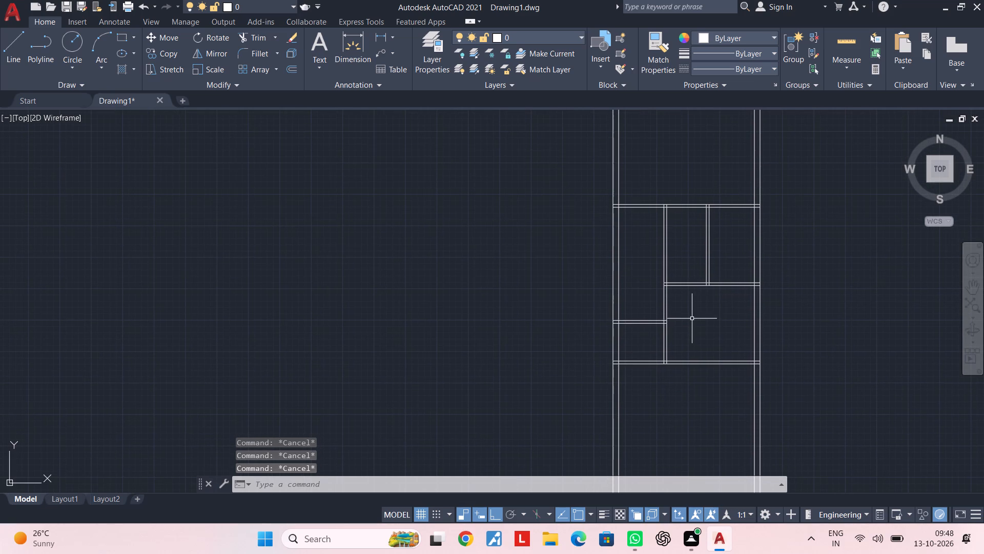
{"action": "middle_click_drag", "start_coordinate": [740, 372], "coordinate": [726, 299]}
{"action": "scroll", "coordinate": [706, 322], "scroll_direction": "down", "scroll_amount": 2}
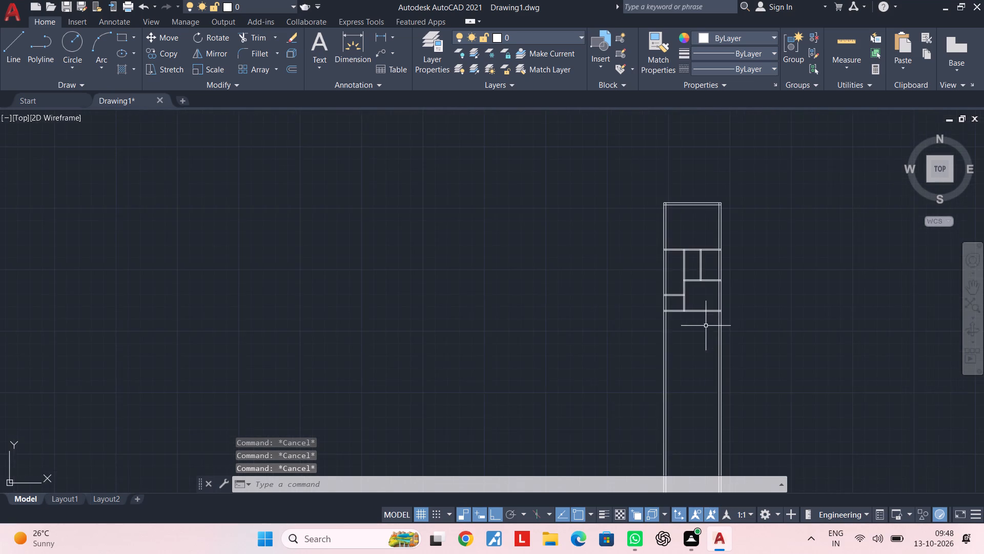
Offset the lower line of the bottom horizontal partition 15' downward into the open area.
{"action": "middle_click_drag", "start_coordinate": [706, 326], "coordinate": [710, 310]}
{"action": "scroll", "coordinate": [710, 310], "scroll_direction": "up", "scroll_amount": 3}
{"action": "middle_click_drag", "start_coordinate": [696, 312], "coordinate": [683, 358]}
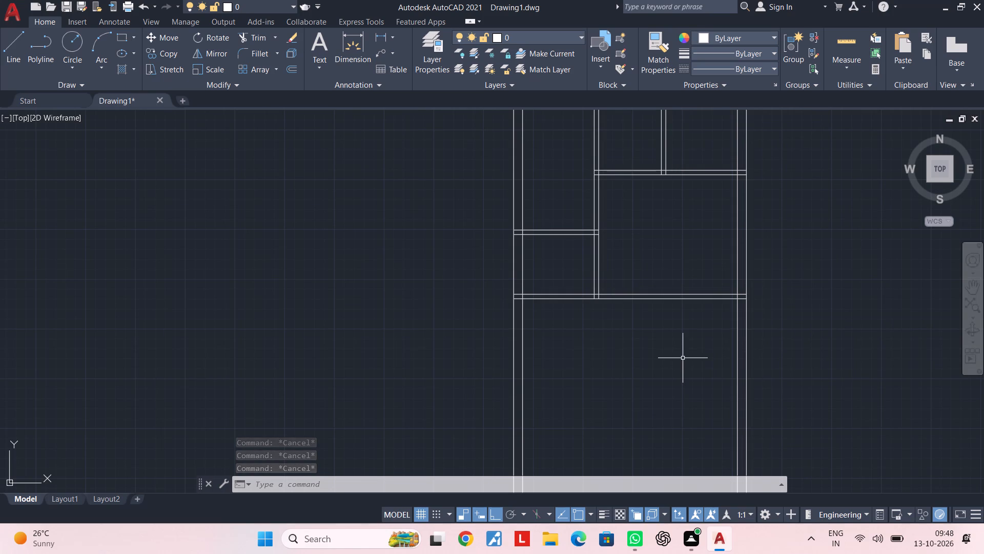
{"action": "key", "text": "Escape"}
{"action": "key", "text": "Escape"}
{"action": "type", "text": "of"}
{"action": "key", "text": "space"}
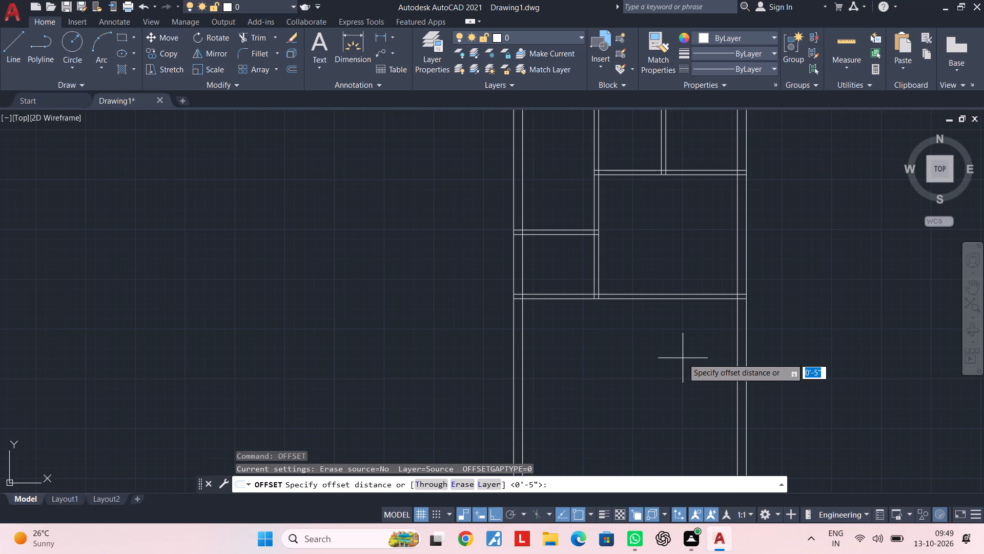
{"action": "type", "text": "15'"}
{"action": "key", "text": "Return"}
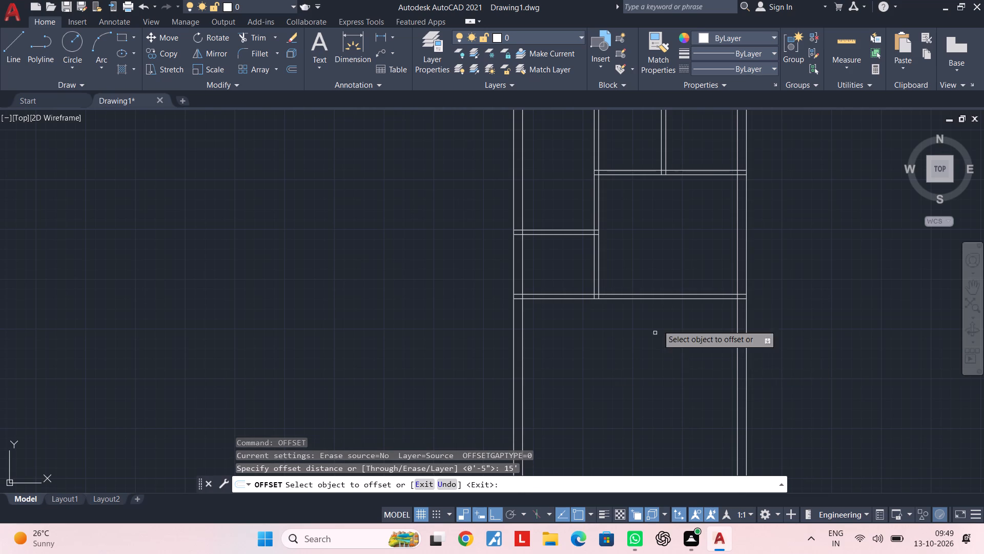
{"action": "left_click", "coordinate": [654, 299]}
{"action": "left_click", "coordinate": [651, 350]}
{"action": "scroll", "coordinate": [651, 352], "scroll_direction": "down", "scroll_amount": 2}
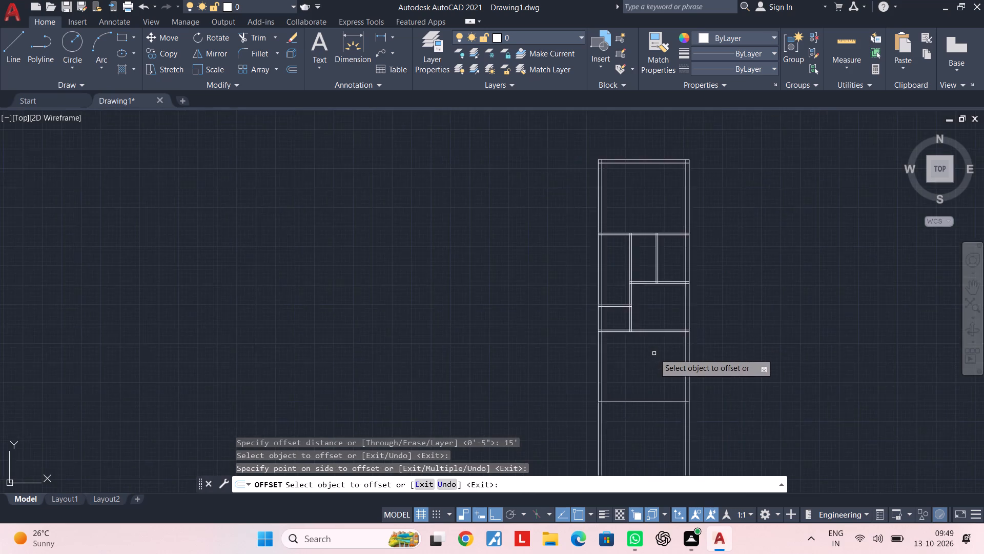
{"action": "scroll", "coordinate": [654, 353], "scroll_direction": "down", "scroll_amount": 1}
{"action": "middle_click_drag", "start_coordinate": [653, 347], "coordinate": [633, 226]}
{"action": "scroll", "coordinate": [626, 261], "scroll_direction": "up", "scroll_amount": 5}
{"action": "middle_click_drag", "start_coordinate": [618, 274], "coordinate": [630, 251]}
{"action": "scroll", "coordinate": [630, 250], "scroll_direction": "down", "scroll_amount": 3}
{"action": "middle_click_drag", "start_coordinate": [641, 230], "coordinate": [632, 281]}
{"action": "key", "text": "space"}
Offset the new horizontal line 4.5" downward to give the partition its thickness.
{"action": "key", "text": "space"}
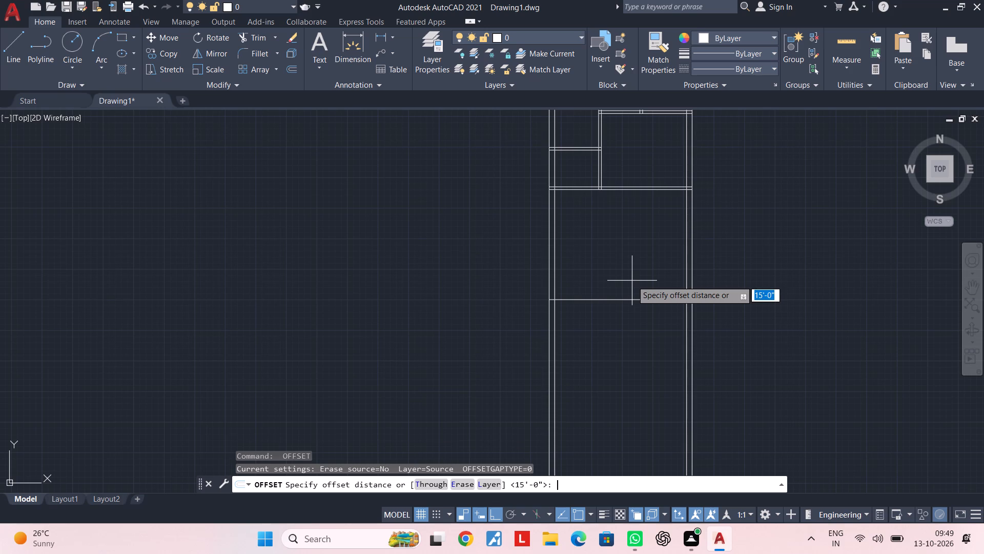
{"action": "type", "text": "4.5\""}
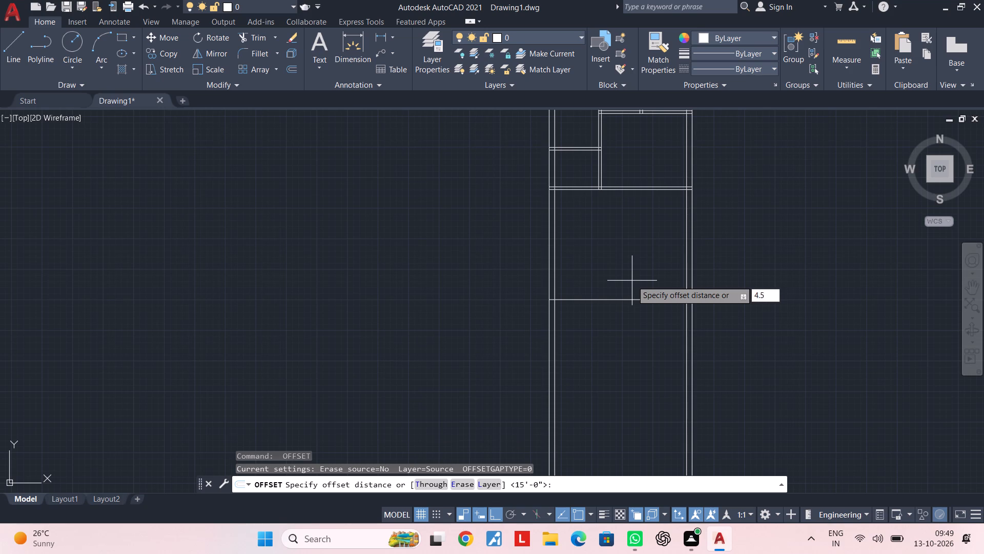
{"action": "key", "text": "Return"}
{"action": "left_click", "coordinate": [651, 299]}
{"action": "left_click", "coordinate": [649, 323]}
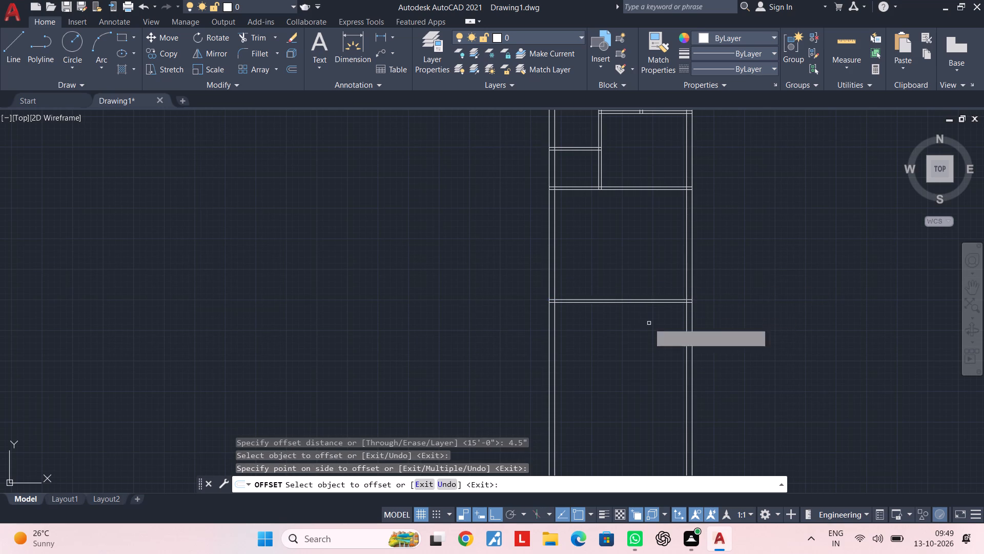
{"action": "middle_click_drag", "start_coordinate": [608, 334], "coordinate": [626, 279]}
{"action": "scroll", "coordinate": [632, 294], "scroll_direction": "down", "scroll_amount": 2}
{"action": "middle_click_drag", "start_coordinate": [632, 294], "coordinate": [581, 298]}
{"action": "scroll", "coordinate": [579, 294], "scroll_direction": "up", "scroll_amount": 2}
{"action": "middle_click_drag", "start_coordinate": [577, 294], "coordinate": [597, 287]}
{"action": "key", "text": "space"}
Start another Offset for the open area below the new partition.
{"action": "key", "text": "space"}
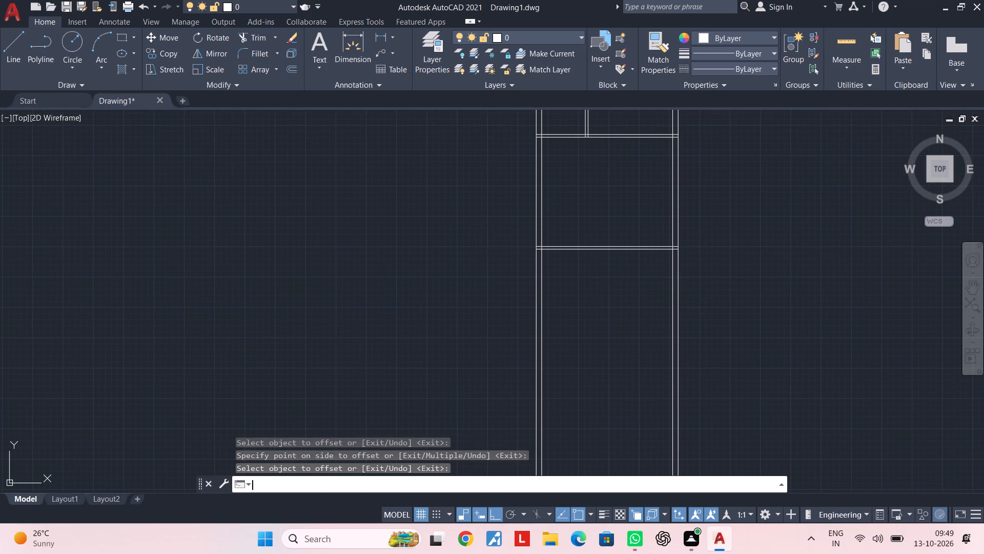
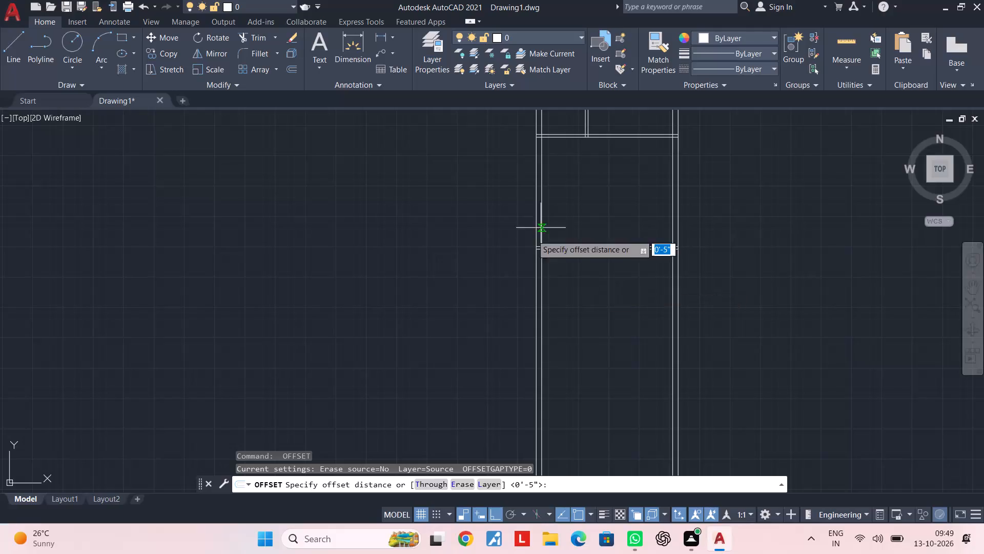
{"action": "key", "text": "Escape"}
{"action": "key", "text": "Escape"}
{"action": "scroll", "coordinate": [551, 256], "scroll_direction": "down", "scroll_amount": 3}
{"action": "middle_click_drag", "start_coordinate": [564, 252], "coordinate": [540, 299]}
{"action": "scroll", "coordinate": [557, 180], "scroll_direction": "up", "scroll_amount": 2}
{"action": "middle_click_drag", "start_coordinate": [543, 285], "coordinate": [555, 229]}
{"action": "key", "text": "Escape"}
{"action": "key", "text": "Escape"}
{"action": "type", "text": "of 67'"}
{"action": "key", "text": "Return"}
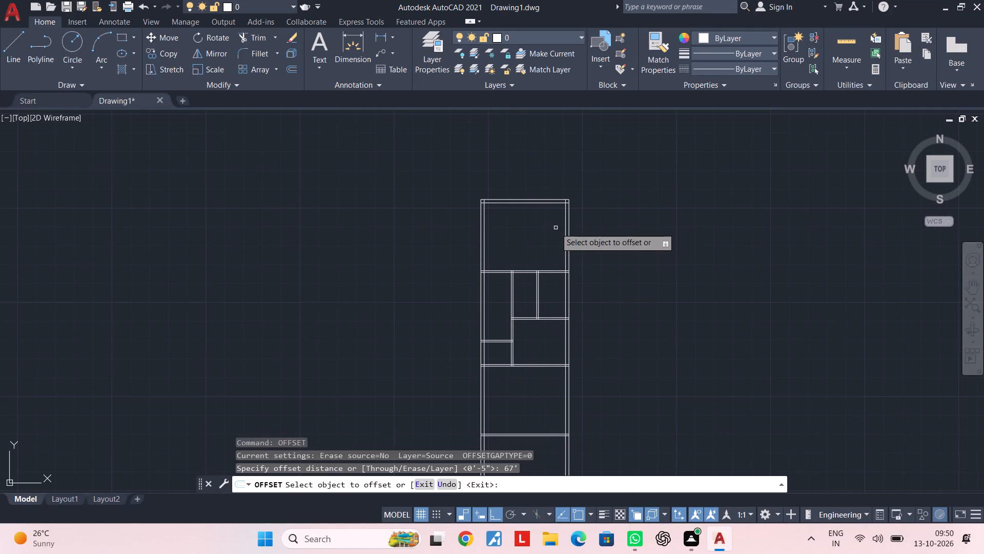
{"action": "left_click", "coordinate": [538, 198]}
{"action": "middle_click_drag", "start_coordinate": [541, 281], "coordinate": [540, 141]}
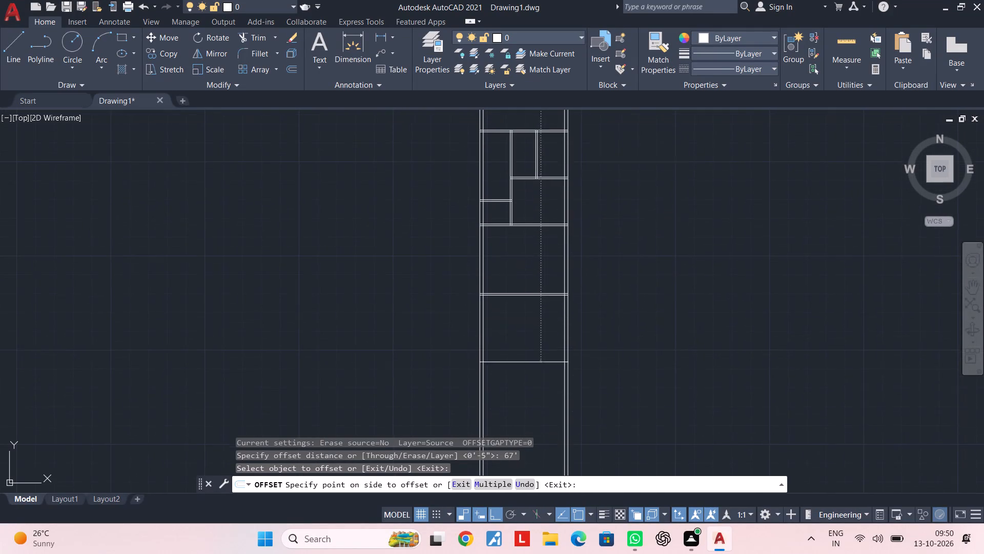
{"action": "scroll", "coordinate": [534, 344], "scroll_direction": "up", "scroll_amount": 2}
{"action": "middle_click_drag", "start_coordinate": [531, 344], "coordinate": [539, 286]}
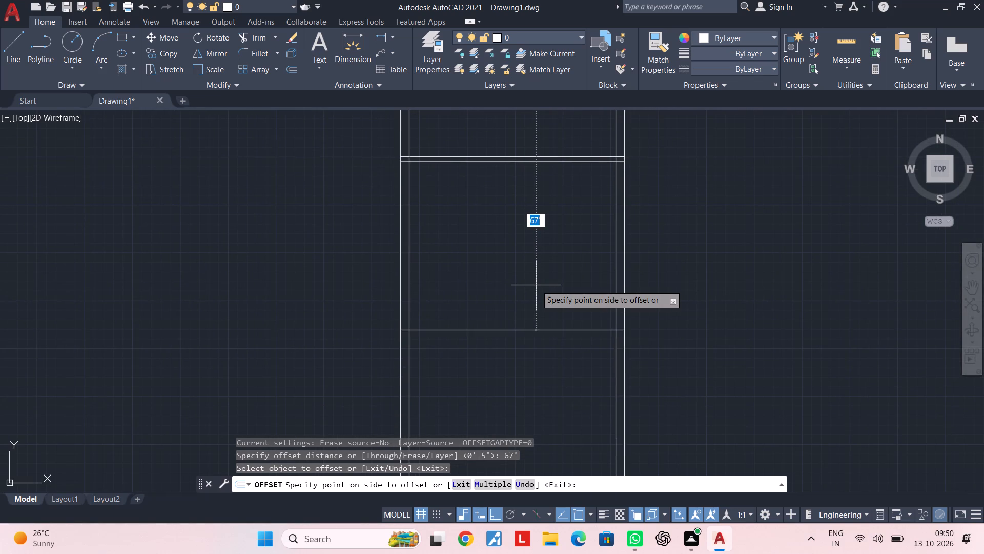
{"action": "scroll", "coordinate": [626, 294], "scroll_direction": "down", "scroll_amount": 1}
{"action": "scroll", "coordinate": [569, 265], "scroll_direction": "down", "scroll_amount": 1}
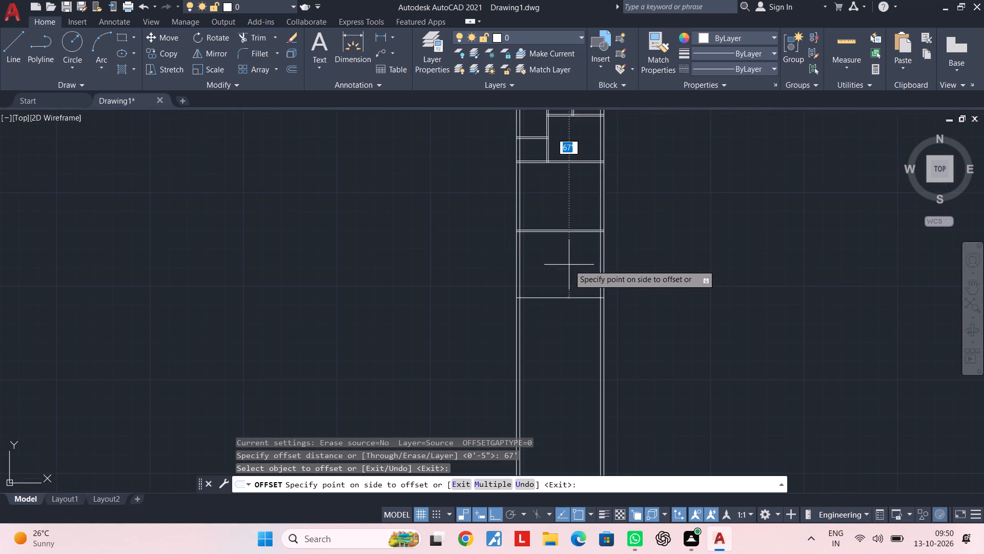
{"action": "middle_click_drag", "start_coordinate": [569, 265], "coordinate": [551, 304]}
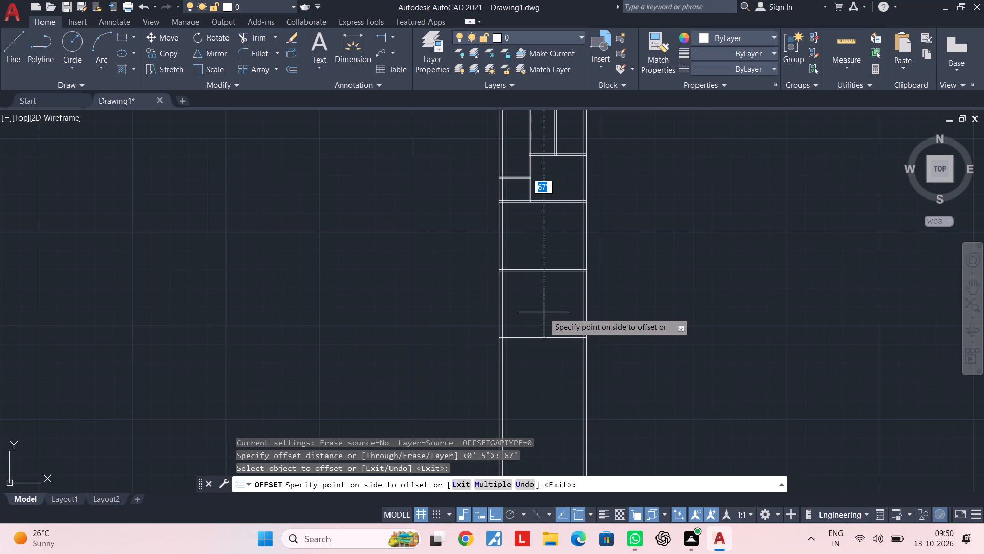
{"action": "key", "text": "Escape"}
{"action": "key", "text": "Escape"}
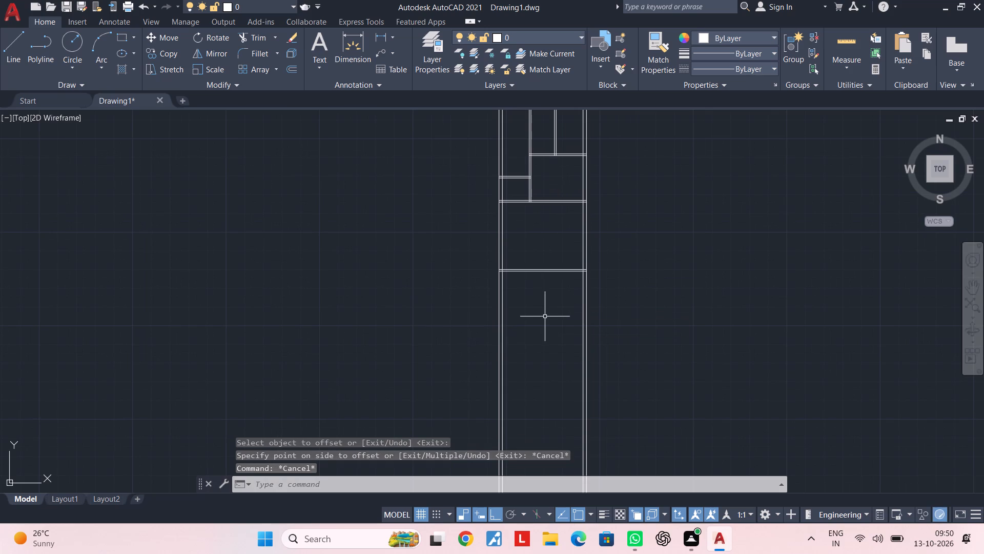
Offset the outermost top wall line 57' downward, into the open area below the lowest partition.
{"action": "middle_click_drag", "start_coordinate": [545, 321], "coordinate": [544, 377]}
{"action": "scroll", "coordinate": [539, 341], "scroll_direction": "down", "scroll_amount": 2}
{"action": "middle_click_drag", "start_coordinate": [539, 341], "coordinate": [534, 369]}
{"action": "scroll", "coordinate": [535, 315], "scroll_direction": "up", "scroll_amount": 1}
{"action": "key", "text": "Escape"}
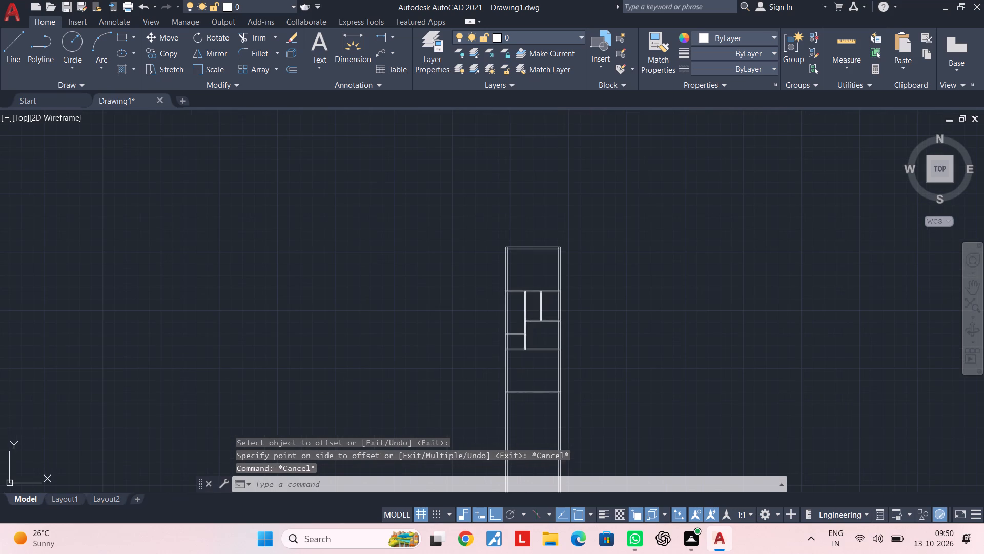
{"action": "key", "text": "Escape"}
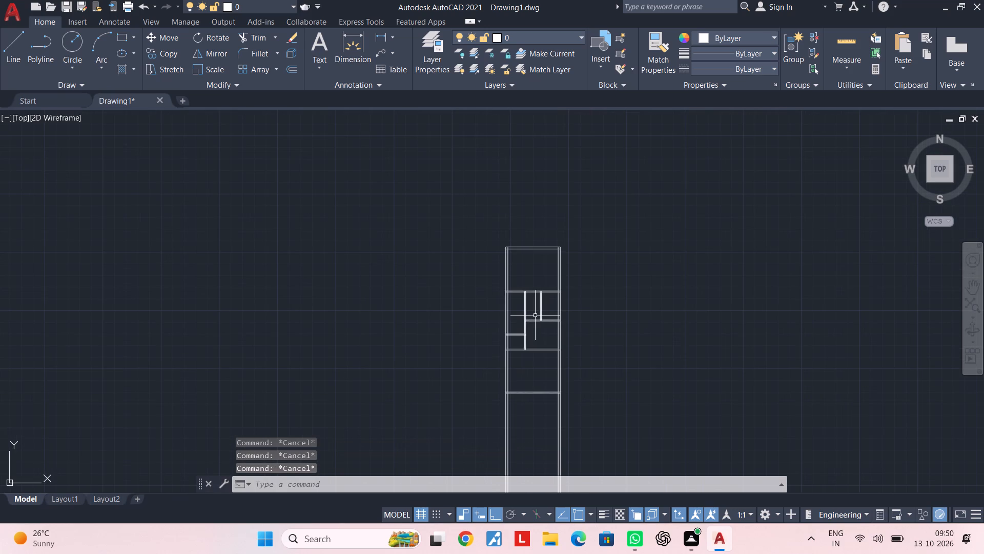
{"action": "key", "text": "Escape"}
{"action": "key", "text": "Escape"}
{"action": "key", "text": "Escape"}
{"action": "type", "text": "of"}
{"action": "key", "text": "space"}
{"action": "type", "text": "57'"}
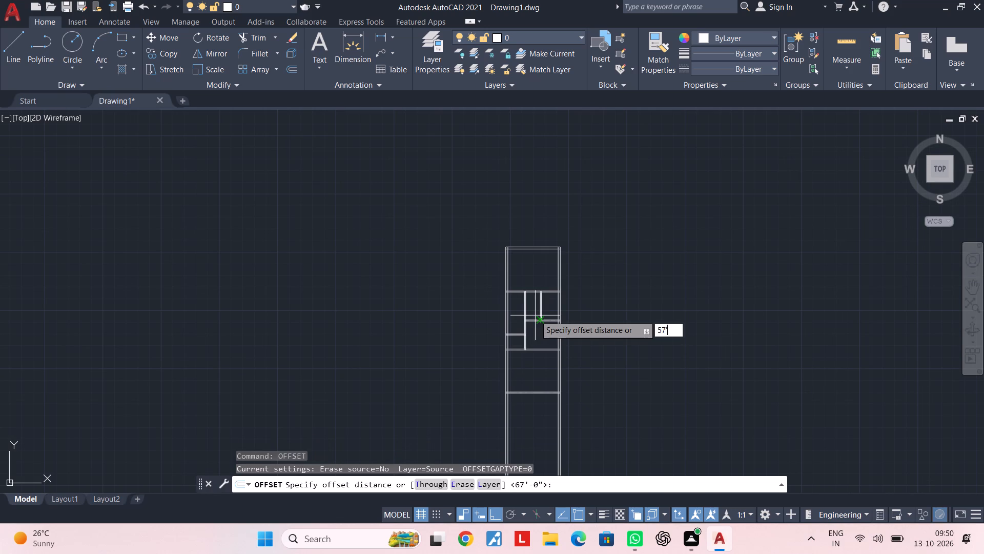
{"action": "key", "text": "Return"}
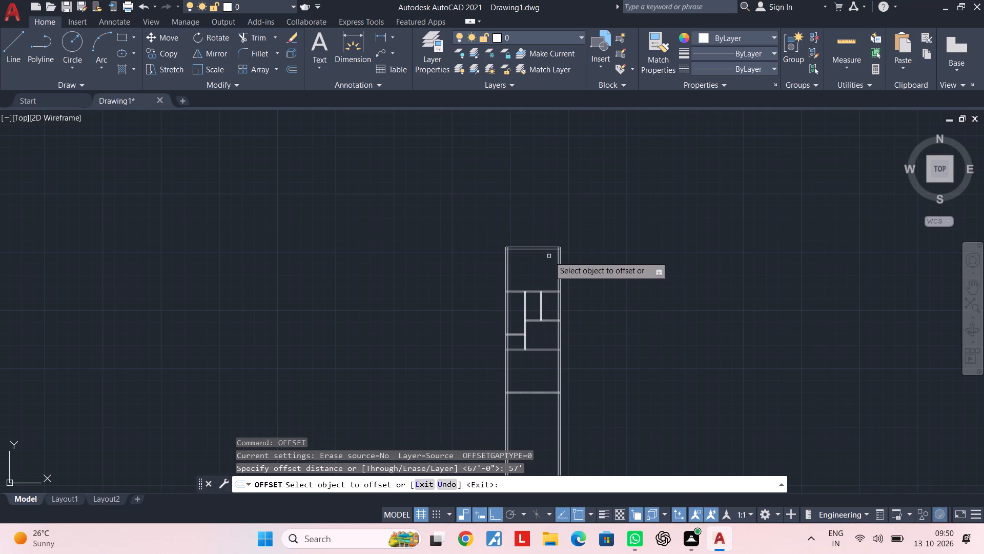
{"action": "scroll", "coordinate": [541, 248], "scroll_direction": "up", "scroll_amount": 2}
{"action": "left_click", "coordinate": [543, 242]}
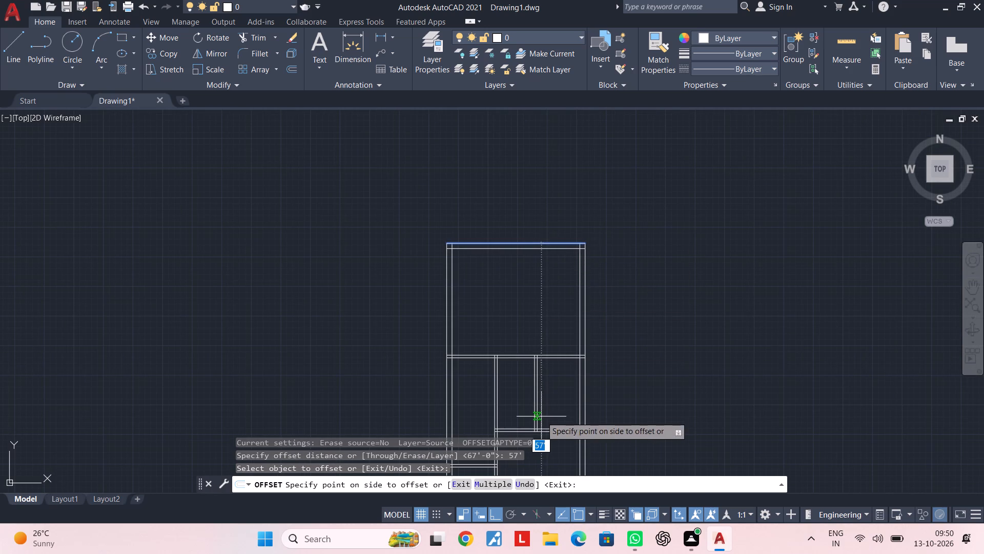
{"action": "middle_click_drag", "start_coordinate": [541, 418], "coordinate": [550, 236]}
{"action": "middle_click_drag", "start_coordinate": [534, 396], "coordinate": [516, 244]}
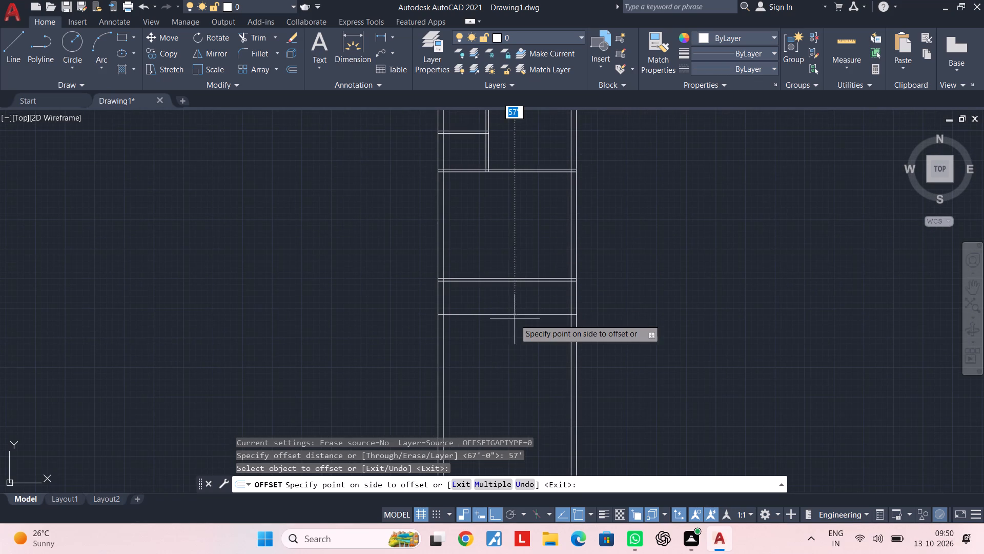
{"action": "left_click", "coordinate": [508, 303]}
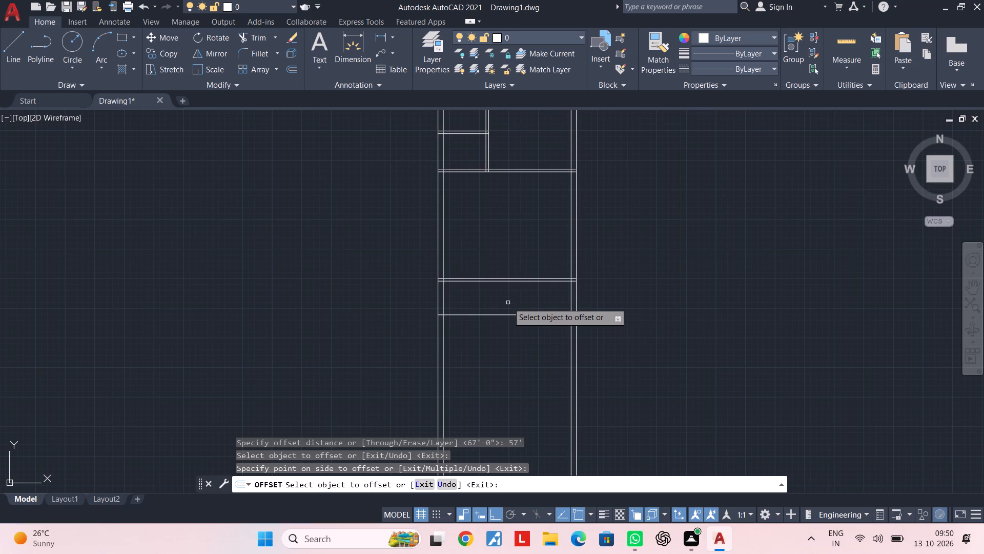
Offset the new horizontal line 9" downward to form the bottom outer wall.
{"action": "scroll", "coordinate": [511, 305], "scroll_direction": "up", "scroll_amount": 7}
{"action": "middle_click_drag", "start_coordinate": [562, 305], "coordinate": [565, 303]}
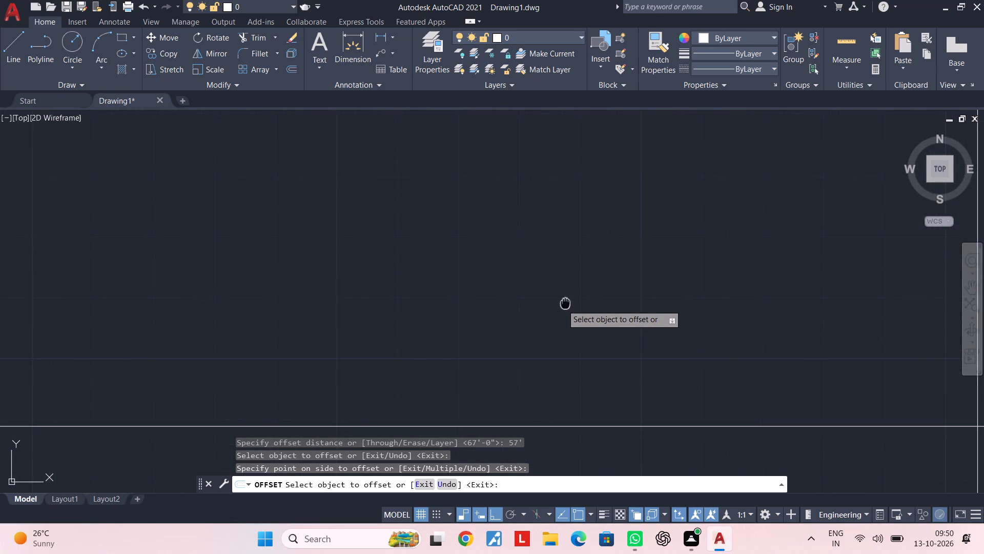
{"action": "middle_click_drag", "start_coordinate": [565, 303], "coordinate": [596, 237]}
{"action": "scroll", "coordinate": [605, 255], "scroll_direction": "down", "scroll_amount": 3}
{"action": "middle_click_drag", "start_coordinate": [617, 266], "coordinate": [570, 294]}
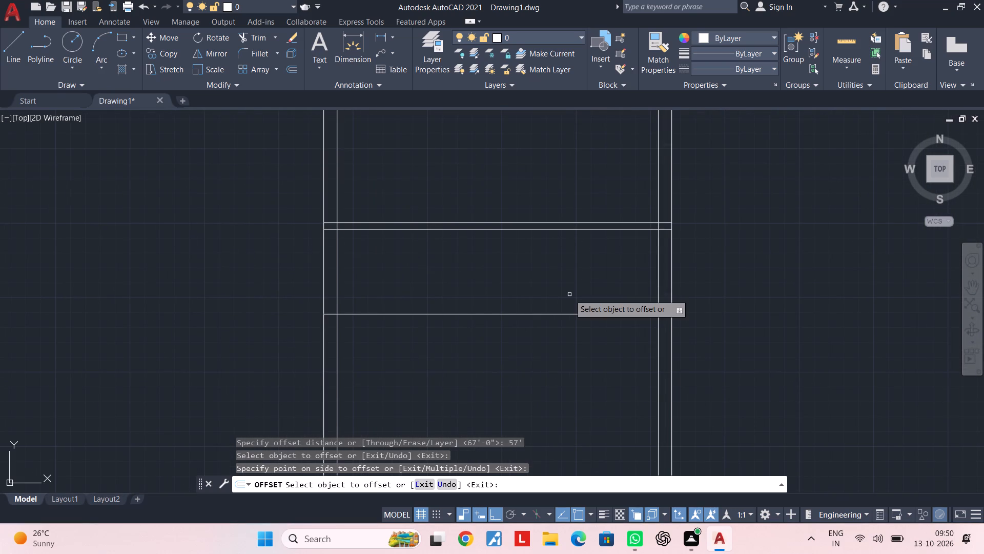
{"action": "middle_click_drag", "start_coordinate": [576, 293], "coordinate": [531, 274]}
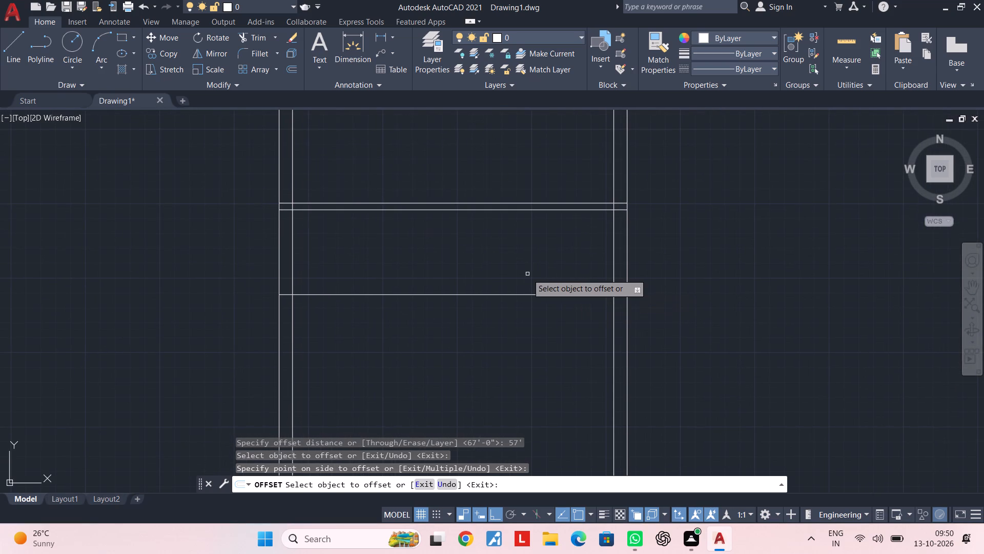
{"action": "key", "text": "space"}
{"action": "key", "text": "space"}
{"action": "type", "text": "9\""}
{"action": "key", "text": "Return"}
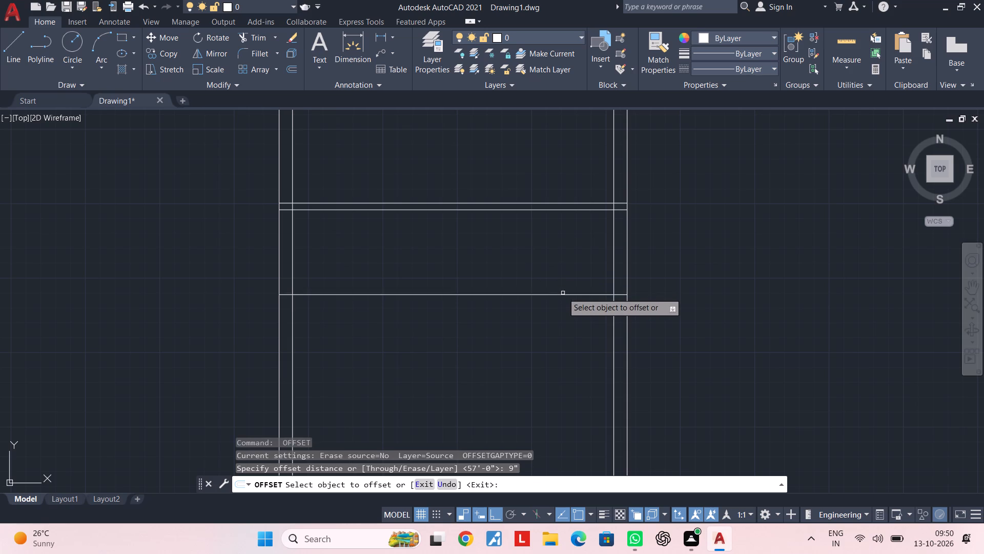
{"action": "left_click", "coordinate": [563, 295]}
{"action": "left_click", "coordinate": [563, 325]}
{"action": "key", "text": "Escape"}
{"action": "key", "text": "Escape"}
Trim the vertical lines of both side walls where they extend below the new bottom wall.
{"action": "key", "text": "t"}
{"action": "type", "text": "r"}
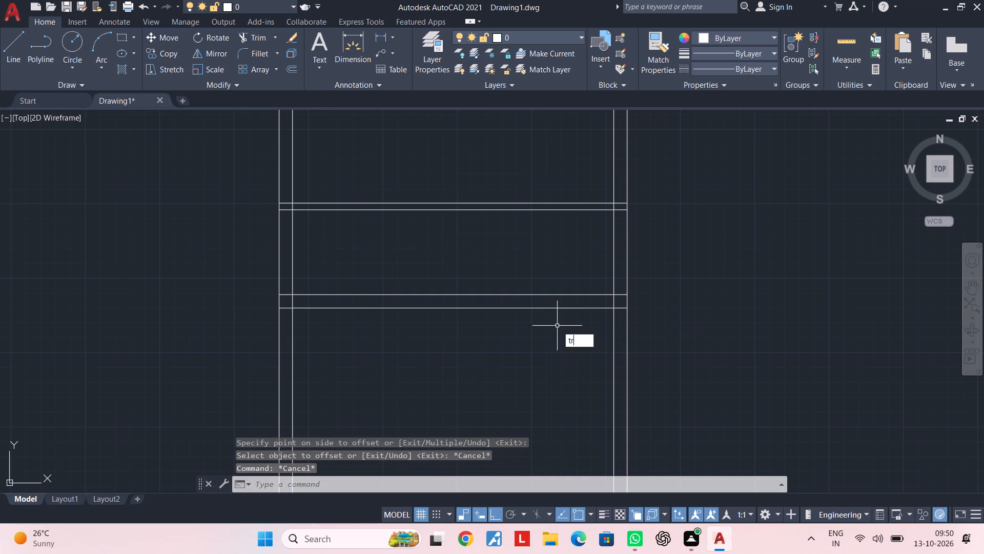
{"action": "key", "text": "space"}
{"action": "left_click", "coordinate": [664, 341]}
{"action": "left_click", "coordinate": [181, 354]}
{"action": "key", "text": "Escape"}
{"action": "key", "text": "Escape"}
Examine the closed plan outline and the two lowest rooms above the new bottom wall.
{"action": "scroll", "coordinate": [322, 312], "scroll_direction": "down", "scroll_amount": 4}
{"action": "middle_click_drag", "start_coordinate": [347, 312], "coordinate": [397, 347]}
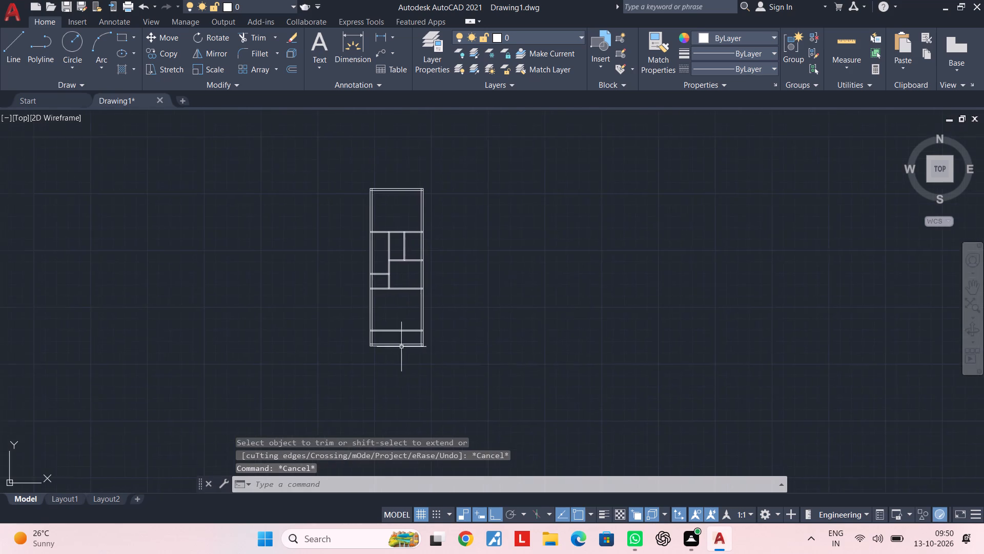
{"action": "scroll", "coordinate": [407, 331], "scroll_direction": "up", "scroll_amount": 3}
{"action": "middle_click_drag", "start_coordinate": [405, 331], "coordinate": [611, 320]}
{"action": "key", "text": "Escape"}
{"action": "key", "text": "Escape"}
{"action": "key", "text": "Escape"}
{"action": "key", "text": "Escape"}
{"action": "key", "text": "Escape"}
{"action": "key", "text": "Escape"}
{"action": "key", "text": "Escape"}
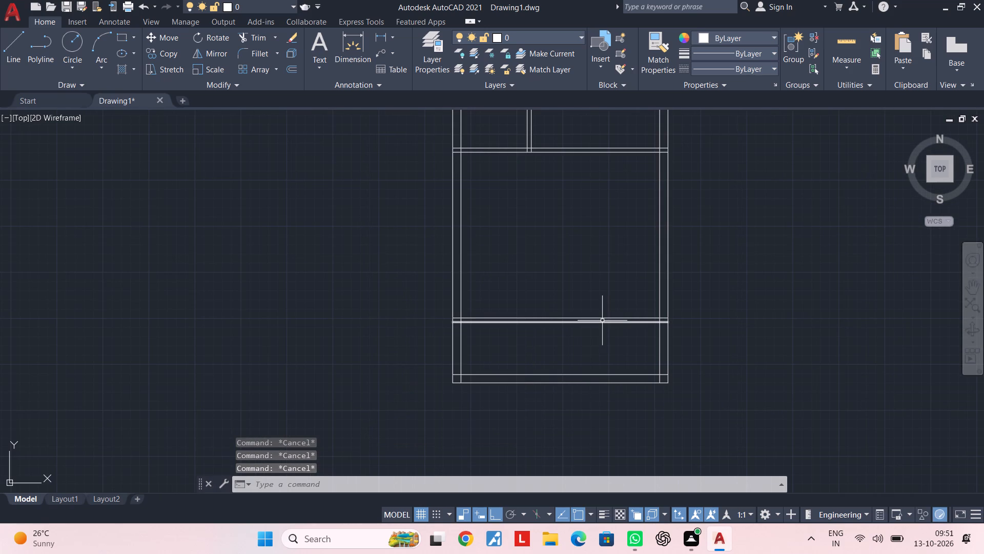
{"action": "key", "text": "Escape"}
{"action": "middle_click_drag", "start_coordinate": [569, 255], "coordinate": [562, 321]}
{"action": "middle_click_drag", "start_coordinate": [546, 323], "coordinate": [552, 309]}
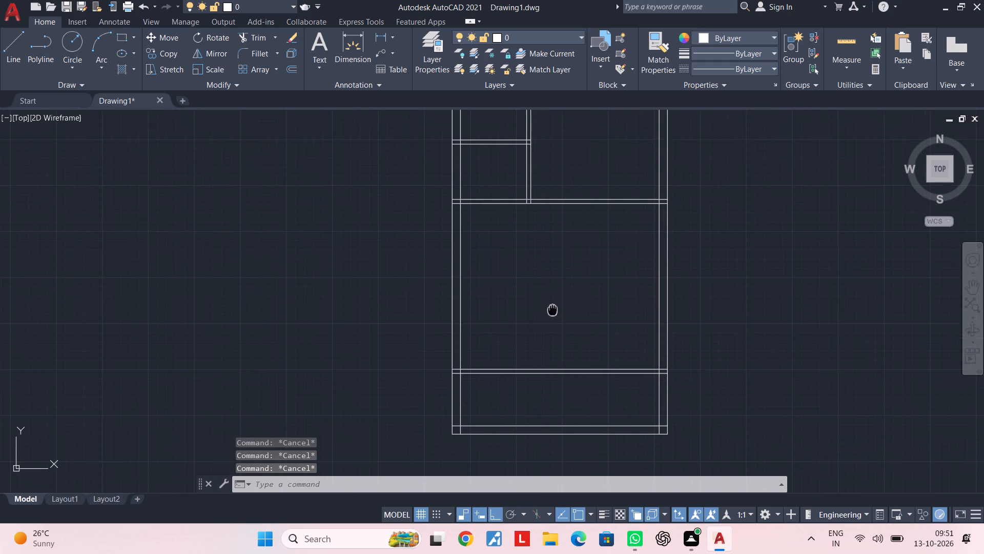
{"action": "middle_click_drag", "start_coordinate": [552, 309], "coordinate": [554, 306]}
{"action": "key", "text": "Escape"}
{"action": "key", "text": "Escape"}
{"action": "key", "text": "Escape"}
{"action": "key", "text": "Escape"}
{"action": "key", "text": "Escape"}
{"action": "key", "text": "Escape"}
{"action": "key", "text": "Escape"}
{"action": "key", "text": "Escape"}
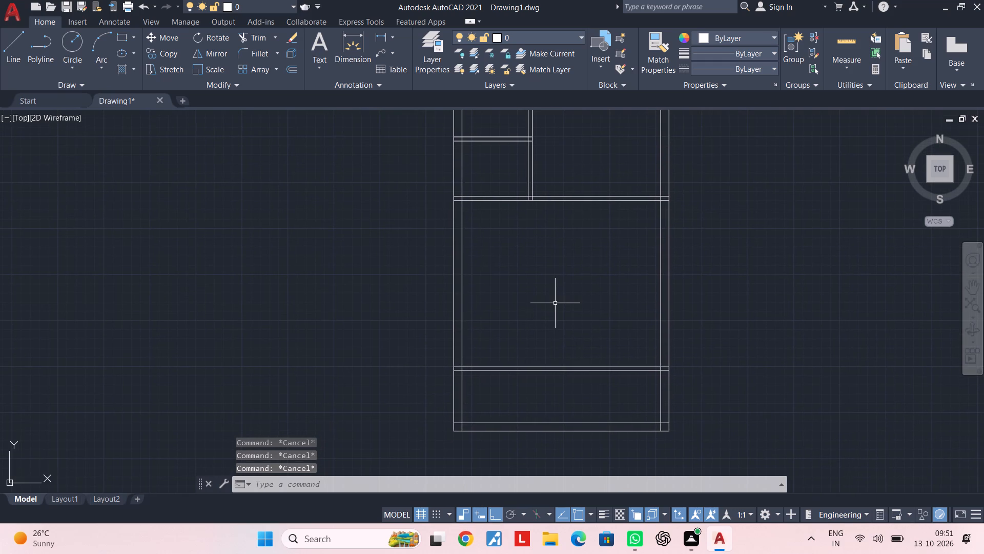
Offset the inner line of the left outer wall 13'6" to the right.
{"action": "type", "text": "of"}
{"action": "key", "text": "space"}
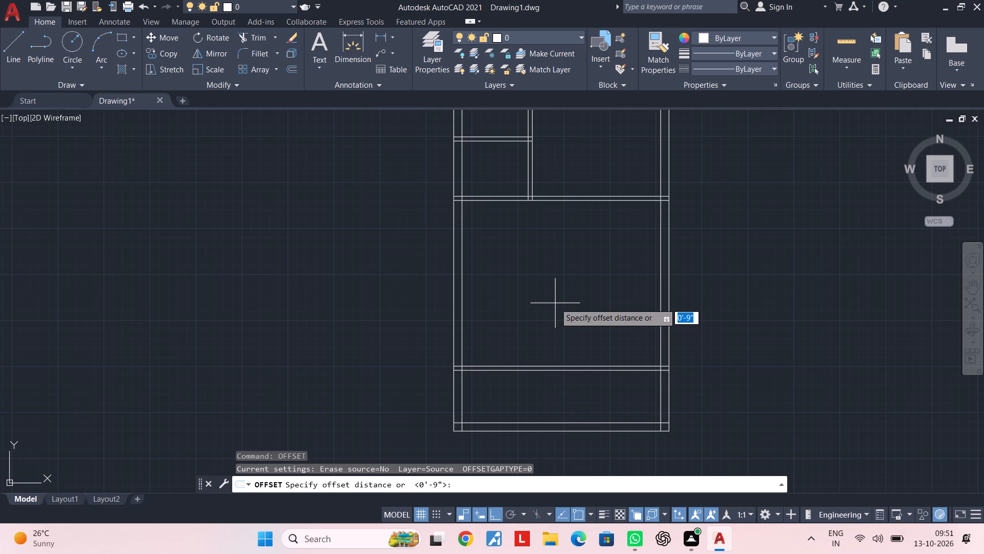
{"action": "type", "text": "13"}
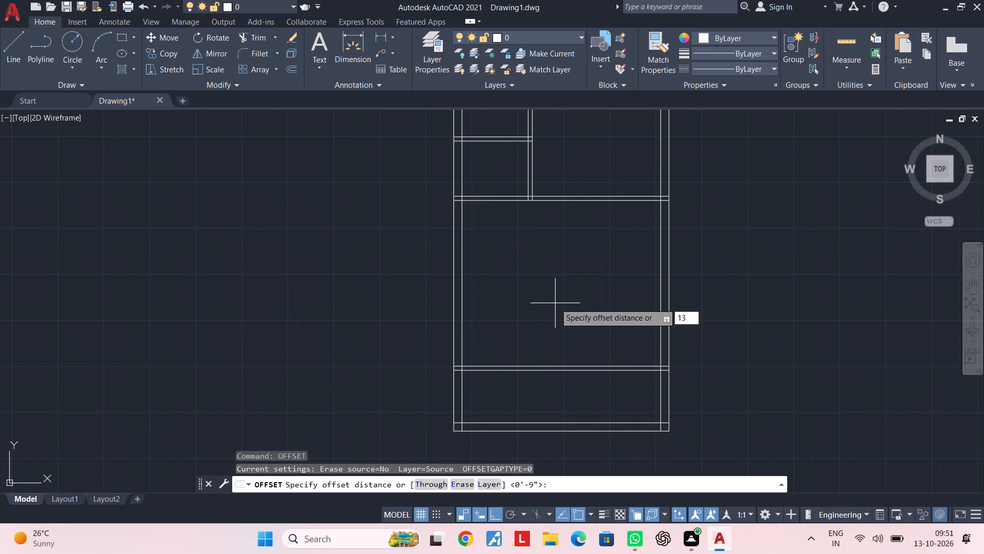
{"action": "type", "text": "'6\""}
{"action": "key", "text": "Return"}
{"action": "left_click", "coordinate": [462, 265]}
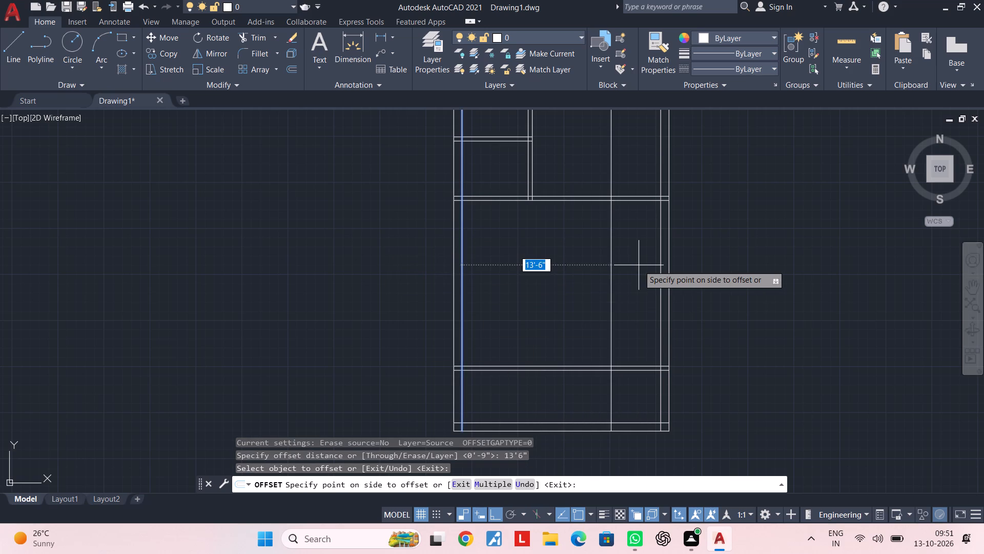
{"action": "left_click", "coordinate": [637, 267]}
{"action": "key", "text": "Escape"}
{"action": "key", "text": "Escape"}
{"action": "key", "text": "Escape"}
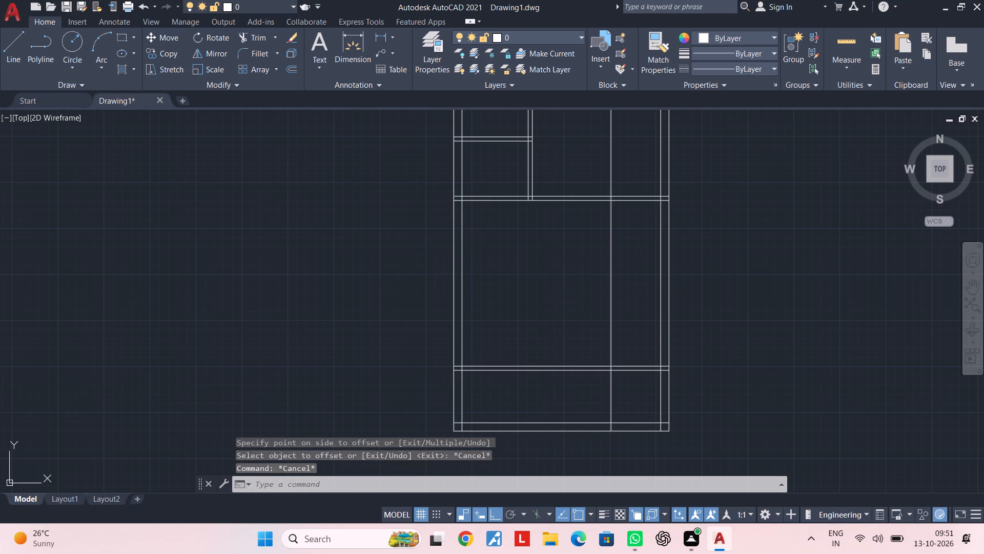
{"action": "key", "text": "Escape"}
Trim the new vertical line above and below the room between the two lowest partitions, and delete its leftover piece at the bottom wall.
{"action": "type", "text": "tr"}
{"action": "key", "text": "space"}
{"action": "left_click", "coordinate": [640, 178]}
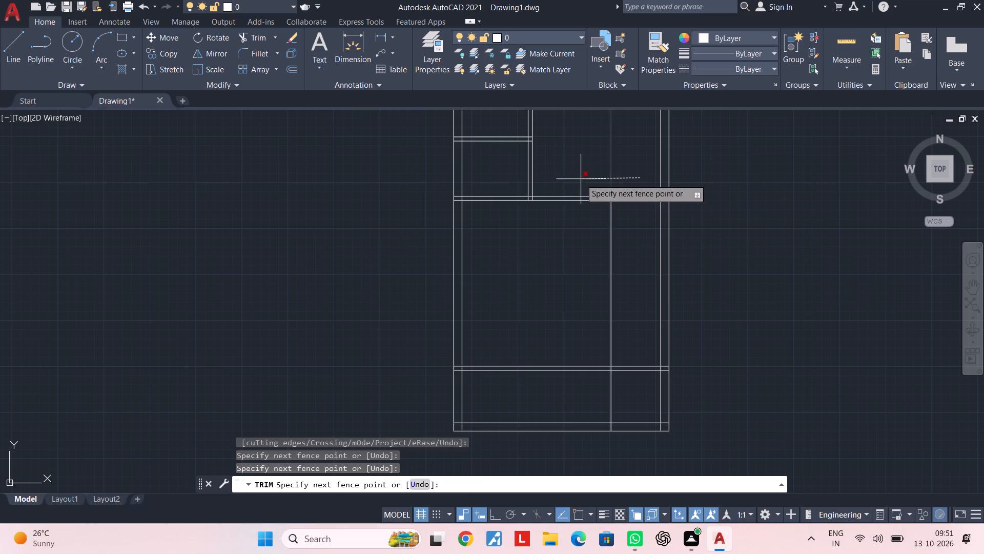
{"action": "left_click", "coordinate": [581, 179]}
{"action": "left_click", "coordinate": [631, 403]}
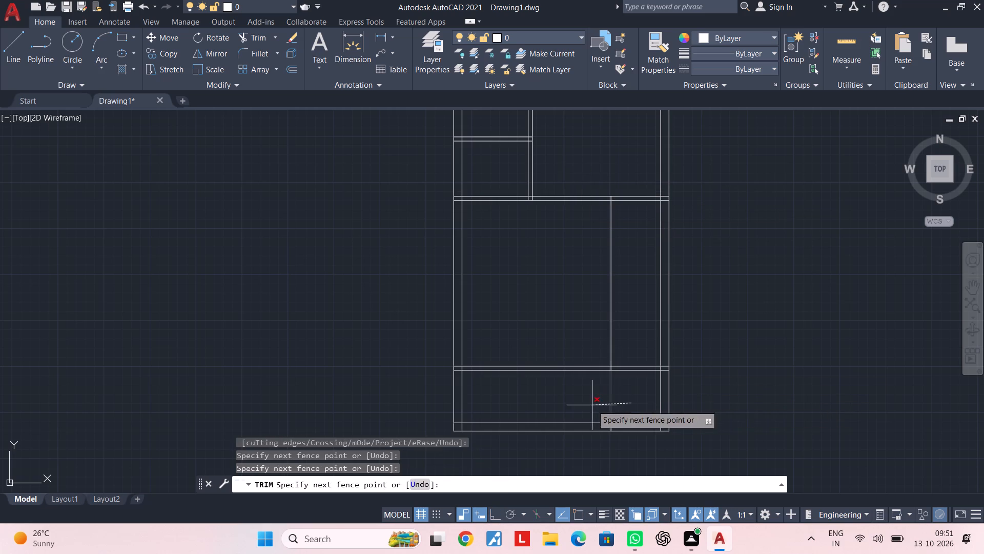
{"action": "left_click", "coordinate": [592, 405]}
{"action": "key", "text": "Escape"}
{"action": "left_click", "coordinate": [590, 405]}
{"action": "left_click", "coordinate": [623, 445]}
{"action": "key", "text": "Delete"}
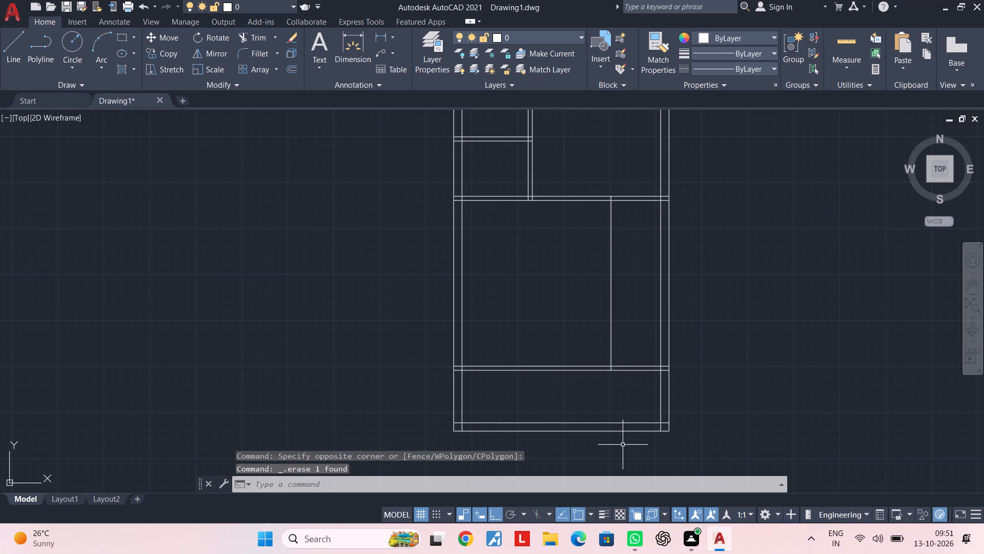
{"action": "key", "text": "Escape"}
{"action": "key", "text": "Escape"}
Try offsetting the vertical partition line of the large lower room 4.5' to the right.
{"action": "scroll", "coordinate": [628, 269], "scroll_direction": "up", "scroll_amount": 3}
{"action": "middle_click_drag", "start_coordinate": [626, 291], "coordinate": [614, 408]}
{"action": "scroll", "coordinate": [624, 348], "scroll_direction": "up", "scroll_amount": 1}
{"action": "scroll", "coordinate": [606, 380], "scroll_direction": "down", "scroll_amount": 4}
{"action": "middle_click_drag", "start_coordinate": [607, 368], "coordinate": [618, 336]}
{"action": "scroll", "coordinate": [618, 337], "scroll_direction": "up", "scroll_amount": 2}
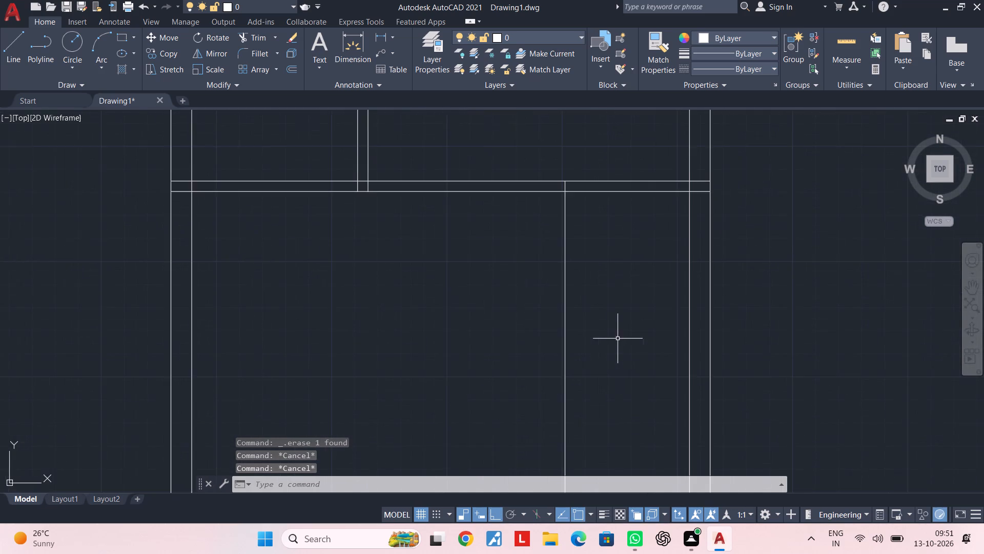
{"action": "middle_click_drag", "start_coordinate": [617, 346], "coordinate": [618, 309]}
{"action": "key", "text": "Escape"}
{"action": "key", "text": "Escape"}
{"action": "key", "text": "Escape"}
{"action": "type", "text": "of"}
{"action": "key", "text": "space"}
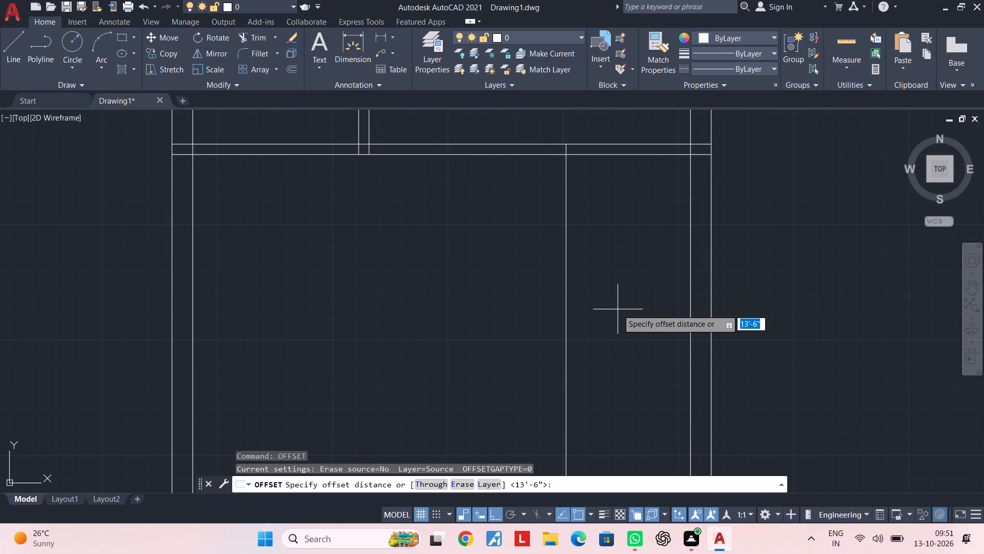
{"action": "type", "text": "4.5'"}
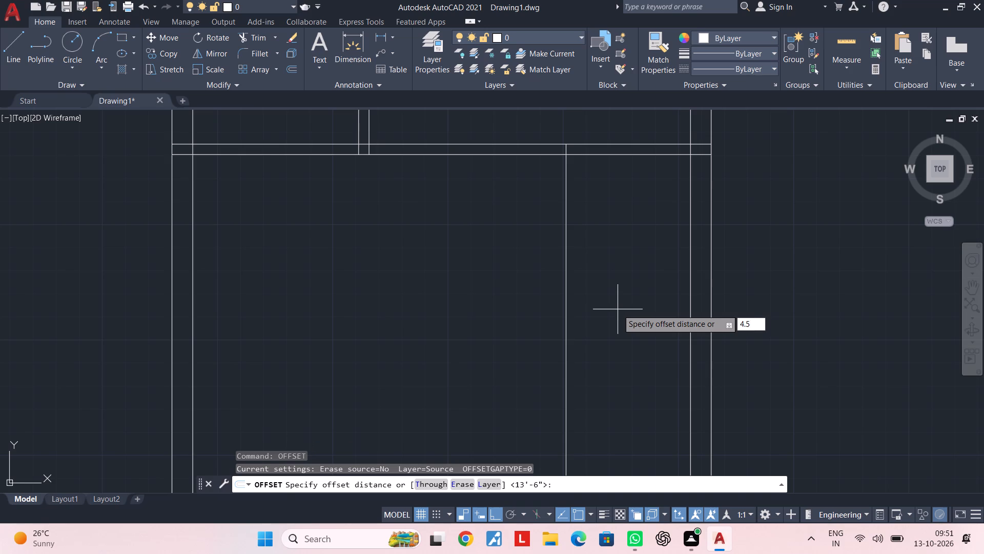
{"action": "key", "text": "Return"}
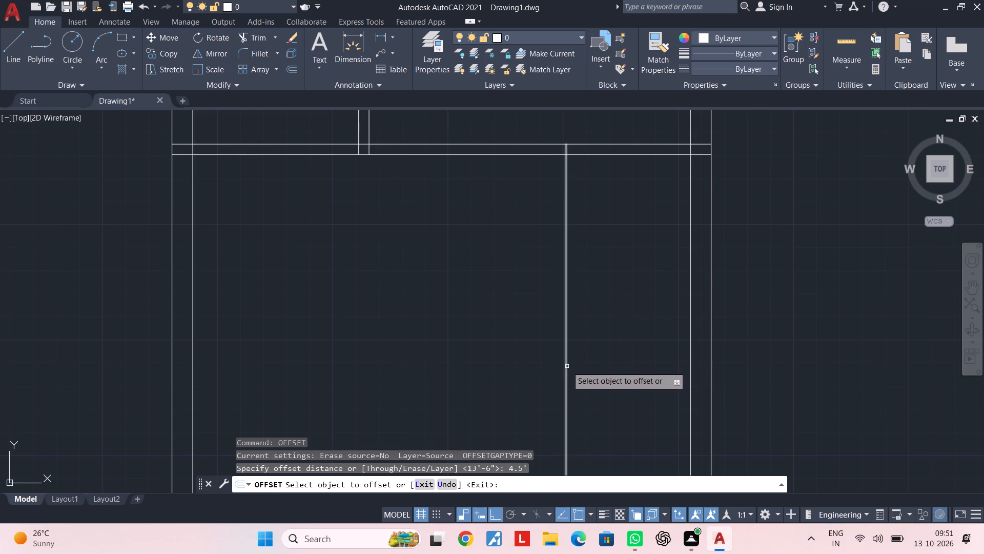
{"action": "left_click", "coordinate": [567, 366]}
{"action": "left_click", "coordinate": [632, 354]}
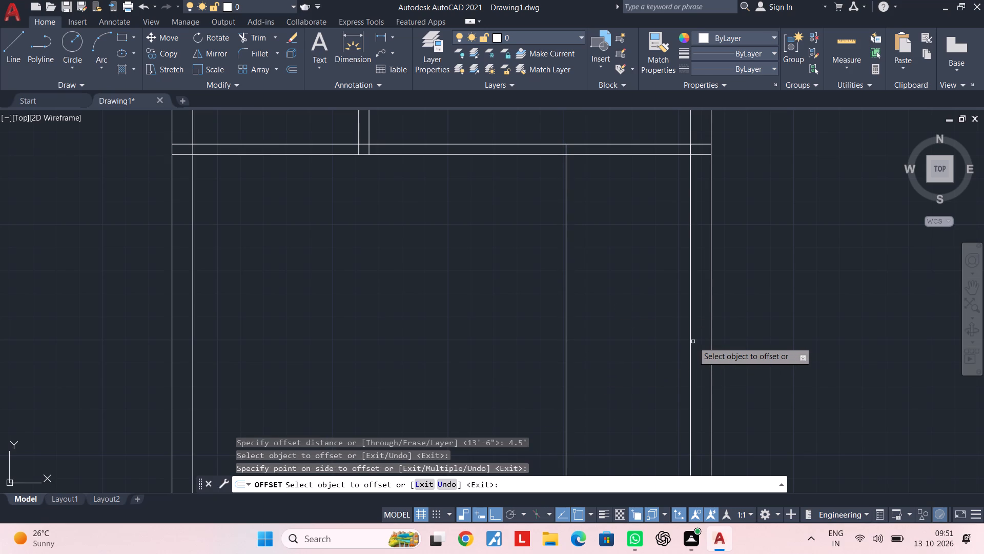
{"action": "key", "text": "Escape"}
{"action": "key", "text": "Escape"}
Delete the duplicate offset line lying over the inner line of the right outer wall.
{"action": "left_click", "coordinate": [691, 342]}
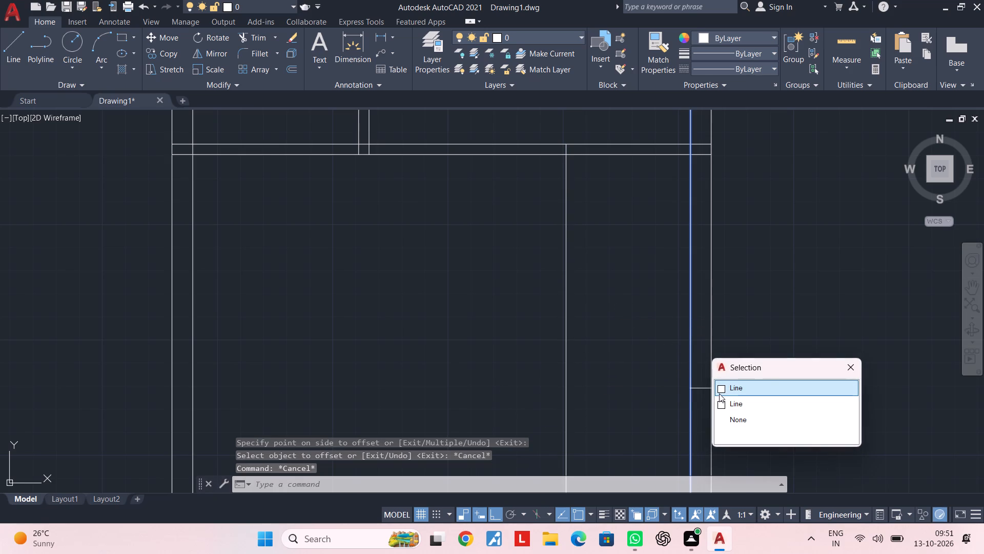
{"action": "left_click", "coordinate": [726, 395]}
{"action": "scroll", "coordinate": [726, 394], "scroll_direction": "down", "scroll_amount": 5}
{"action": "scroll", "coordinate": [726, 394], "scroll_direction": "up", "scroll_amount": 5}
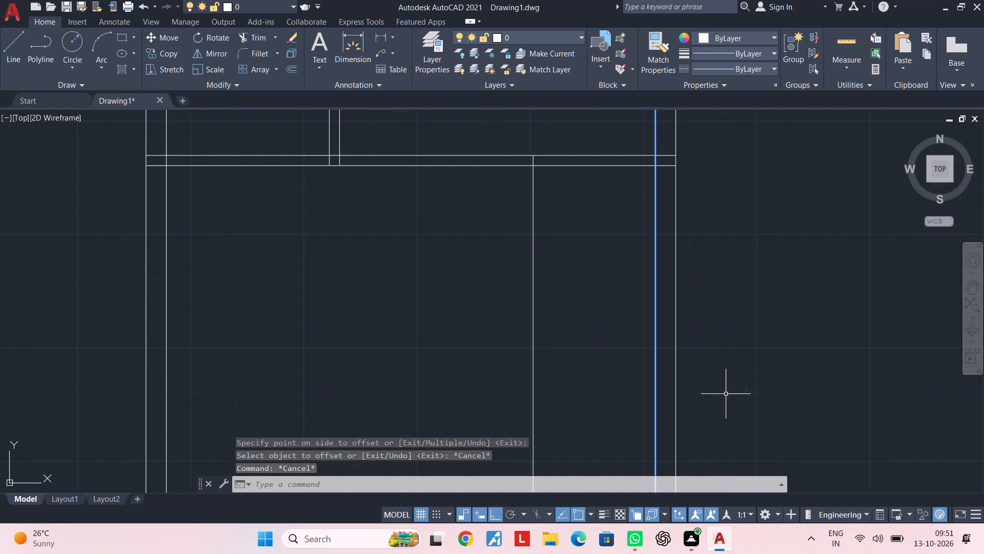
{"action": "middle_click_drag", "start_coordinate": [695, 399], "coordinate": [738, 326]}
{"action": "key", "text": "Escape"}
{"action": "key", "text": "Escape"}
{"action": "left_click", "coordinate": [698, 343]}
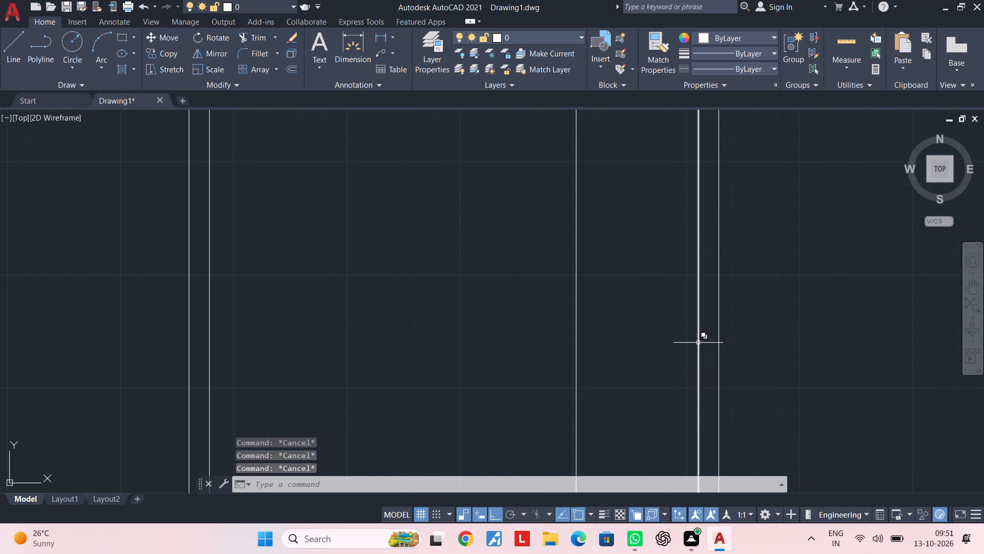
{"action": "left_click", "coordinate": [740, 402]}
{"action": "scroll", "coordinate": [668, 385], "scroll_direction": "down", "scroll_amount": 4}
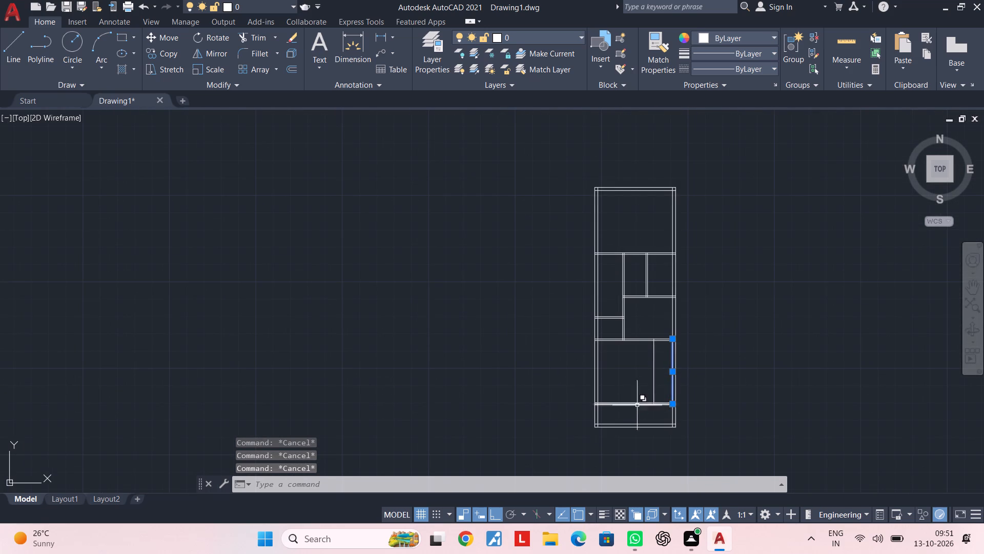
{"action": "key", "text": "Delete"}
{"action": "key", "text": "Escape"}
Offset the vertical partition line of the large lower room 4.5" to the right.
{"action": "scroll", "coordinate": [662, 381], "scroll_direction": "up", "scroll_amount": 4}
{"action": "middle_click_drag", "start_coordinate": [658, 400], "coordinate": [706, 341]}
{"action": "key", "text": "Escape"}
{"action": "key", "text": "Escape"}
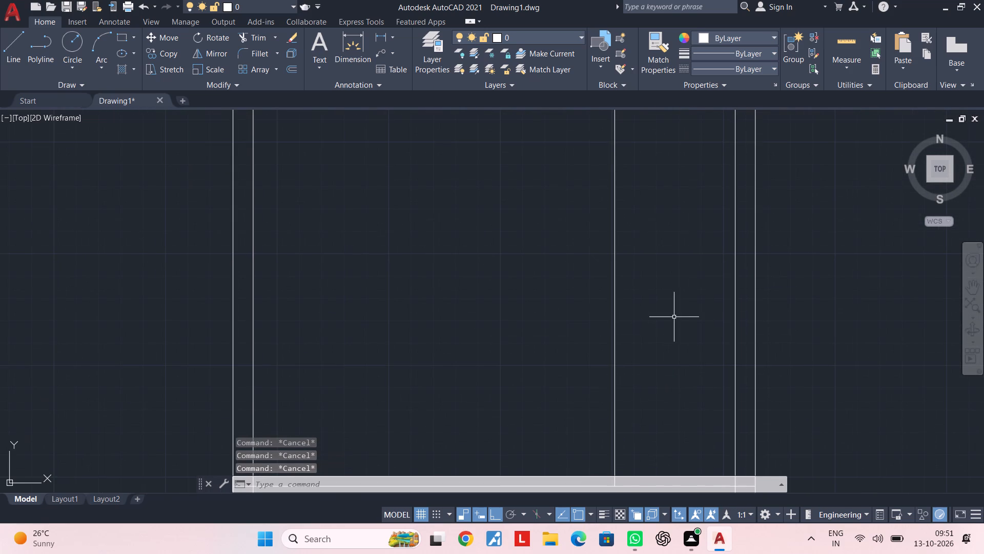
{"action": "key", "text": "Escape"}
{"action": "key", "text": "Escape"}
{"action": "key", "text": "Escape"}
{"action": "type", "text": "of 4.5\""}
{"action": "key", "text": "Return"}
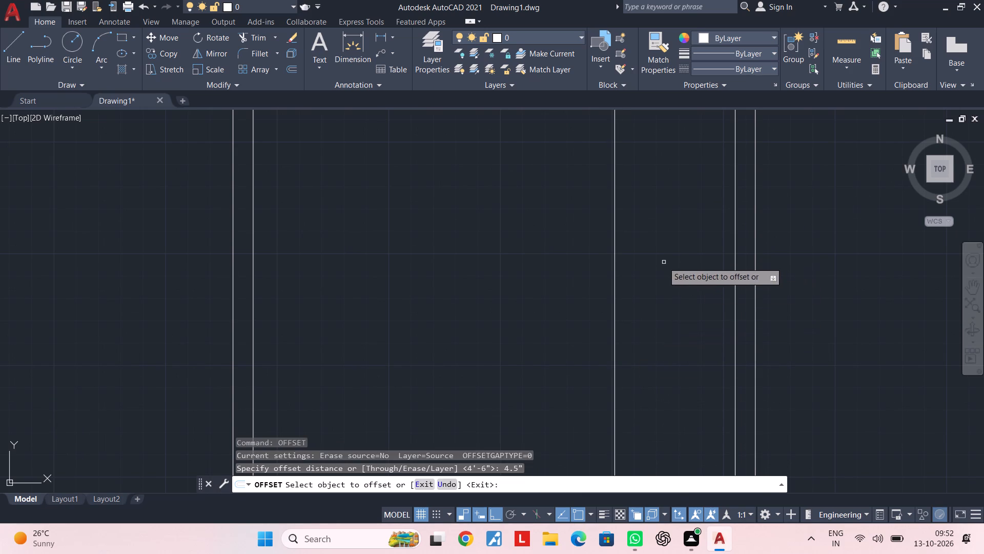
{"action": "left_click", "coordinate": [616, 266]}
{"action": "left_click", "coordinate": [682, 263]}
{"action": "key", "text": "Escape"}
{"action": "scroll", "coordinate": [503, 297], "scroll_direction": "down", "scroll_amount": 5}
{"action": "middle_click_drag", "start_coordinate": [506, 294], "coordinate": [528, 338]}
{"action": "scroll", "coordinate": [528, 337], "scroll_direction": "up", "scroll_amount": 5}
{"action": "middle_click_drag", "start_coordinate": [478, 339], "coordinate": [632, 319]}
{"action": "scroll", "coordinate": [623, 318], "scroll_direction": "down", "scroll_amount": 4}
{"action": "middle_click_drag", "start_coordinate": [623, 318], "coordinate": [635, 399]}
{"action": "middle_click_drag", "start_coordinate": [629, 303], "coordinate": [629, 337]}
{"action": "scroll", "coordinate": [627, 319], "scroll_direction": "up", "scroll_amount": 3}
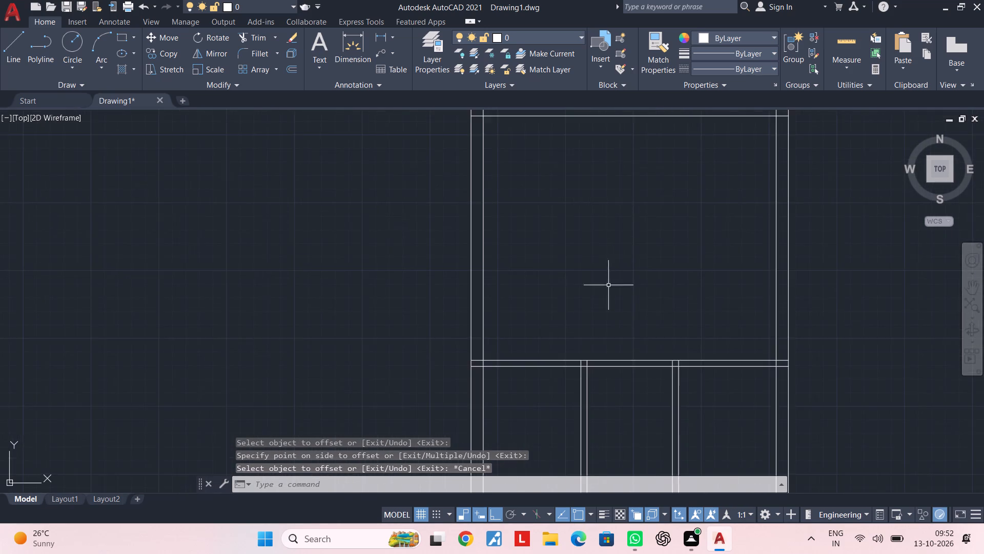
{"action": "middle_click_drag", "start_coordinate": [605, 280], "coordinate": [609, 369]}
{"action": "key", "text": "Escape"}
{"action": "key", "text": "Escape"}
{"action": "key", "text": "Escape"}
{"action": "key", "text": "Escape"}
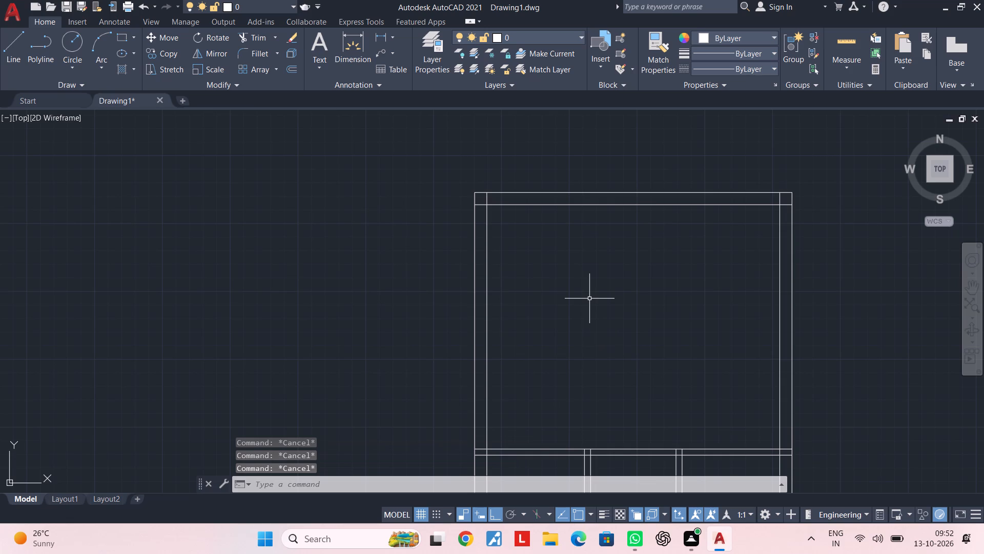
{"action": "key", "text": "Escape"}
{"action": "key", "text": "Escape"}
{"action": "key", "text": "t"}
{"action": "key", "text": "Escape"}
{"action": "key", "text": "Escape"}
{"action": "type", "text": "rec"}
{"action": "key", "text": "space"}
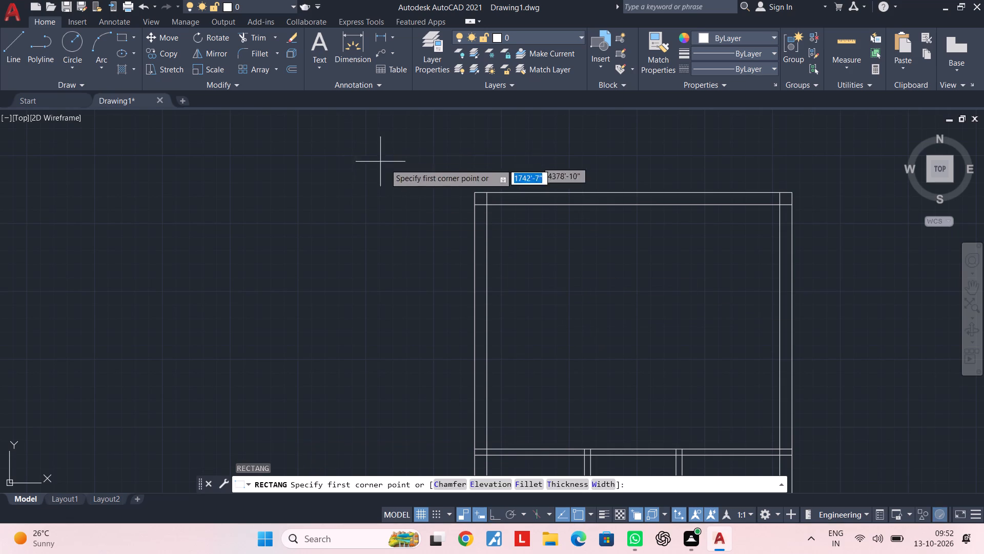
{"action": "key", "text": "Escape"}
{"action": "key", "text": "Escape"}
Trim the inner wall lines where they run through the outer walls at both upper corners of the plan.
{"action": "key", "text": "t"}
{"action": "key", "text": "r"}
{"action": "key", "text": "space"}
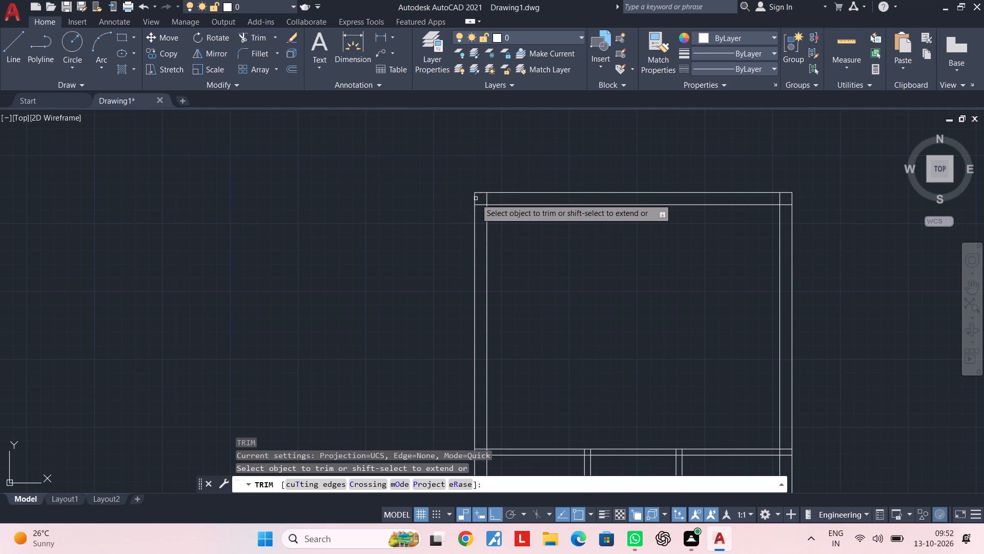
{"action": "scroll", "coordinate": [495, 201], "scroll_direction": "up", "scroll_amount": 5}
{"action": "left_click", "coordinate": [433, 195]}
{"action": "left_click", "coordinate": [476, 192]}
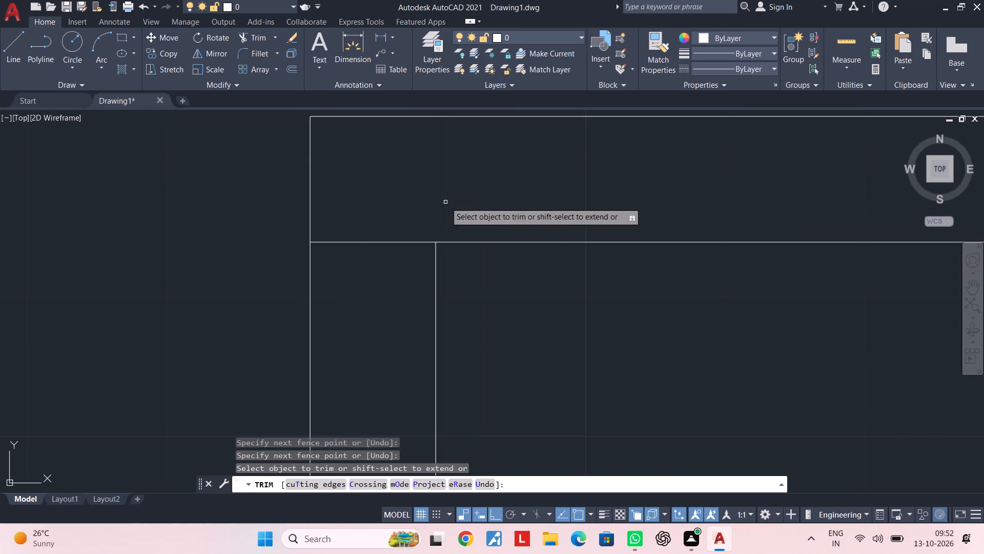
{"action": "left_click", "coordinate": [366, 217]}
{"action": "left_click", "coordinate": [364, 275]}
{"action": "scroll", "coordinate": [385, 273], "scroll_direction": "down", "scroll_amount": 6}
{"action": "middle_click_drag", "start_coordinate": [481, 278], "coordinate": [389, 276]}
{"action": "scroll", "coordinate": [471, 259], "scroll_direction": "up", "scroll_amount": 5}
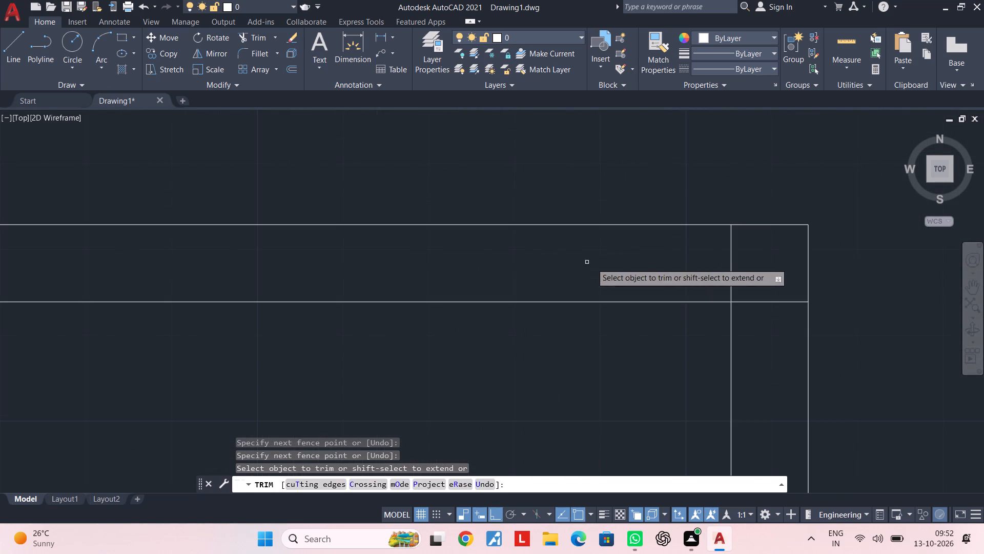
{"action": "left_click_drag", "start_coordinate": [784, 320], "coordinate": [784, 314]}
{"action": "left_click", "coordinate": [761, 255]}
{"action": "left_click", "coordinate": [757, 260]}
{"action": "left_click", "coordinate": [674, 267]}
{"action": "scroll", "coordinate": [680, 279], "scroll_direction": "down", "scroll_amount": 4}
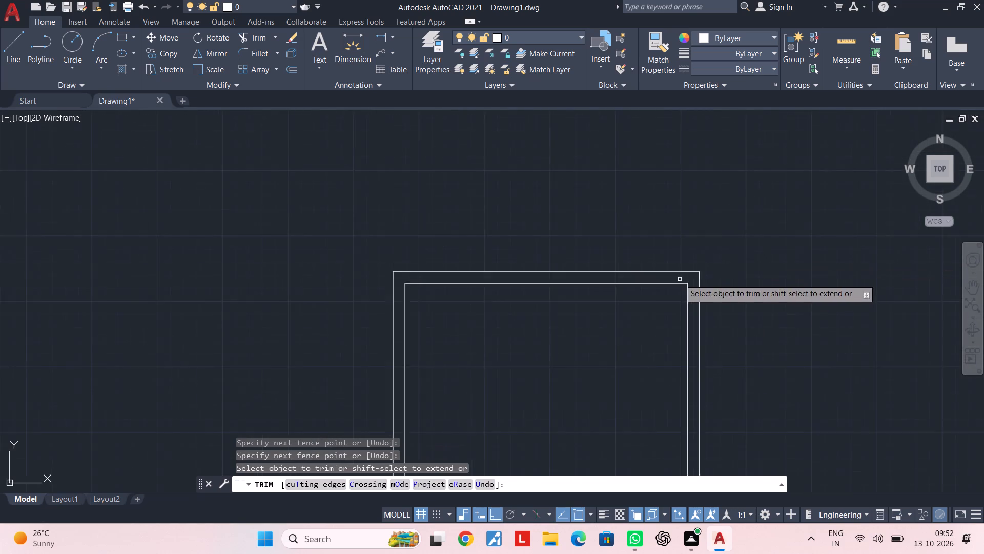
Trim the ends of the partition below the top room where they cross the left outer wall.
{"action": "middle_click_drag", "start_coordinate": [683, 273], "coordinate": [717, 193]}
{"action": "middle_click_drag", "start_coordinate": [601, 295], "coordinate": [629, 207]}
{"action": "middle_click_drag", "start_coordinate": [567, 283], "coordinate": [583, 248]}
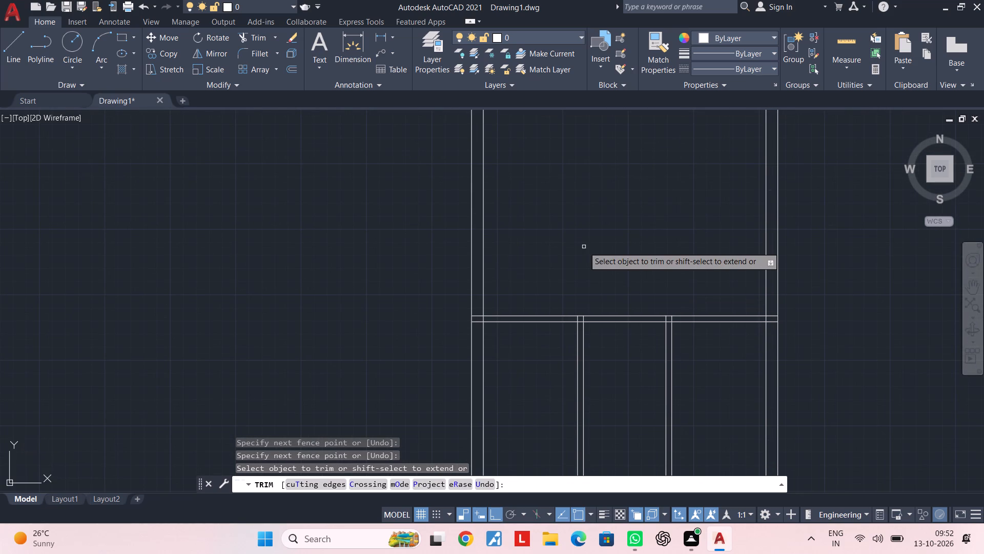
{"action": "middle_click_drag", "start_coordinate": [508, 329], "coordinate": [541, 261]}
{"action": "scroll", "coordinate": [520, 251], "scroll_direction": "up", "scroll_amount": 5}
{"action": "left_click_drag", "start_coordinate": [487, 149], "coordinate": [487, 160]}
{"action": "left_click", "coordinate": [477, 371]}
{"action": "key", "text": "Escape"}
{"action": "key", "text": "Escape"}
{"action": "key", "text": "Escape"}
{"action": "key", "text": "Escape"}
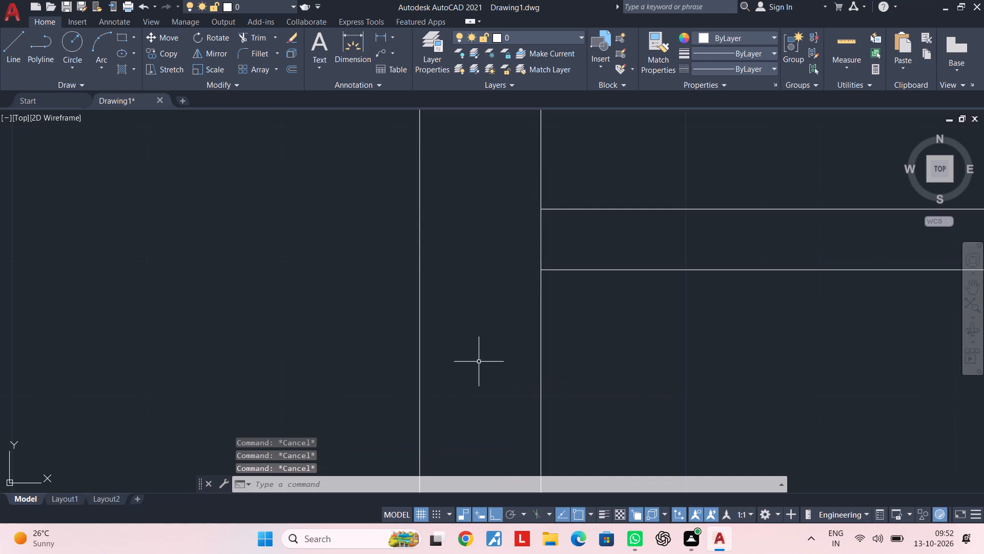
{"action": "key", "text": "Escape"}
{"action": "key", "text": "Escape"}
{"action": "key", "text": "Escape"}
Offset the inner line of the left outer wall 1'1.9" to the right.
{"action": "key", "text": "o"}
{"action": "type", "text": "f 1'1.9\""}
{"action": "key", "text": "Return"}
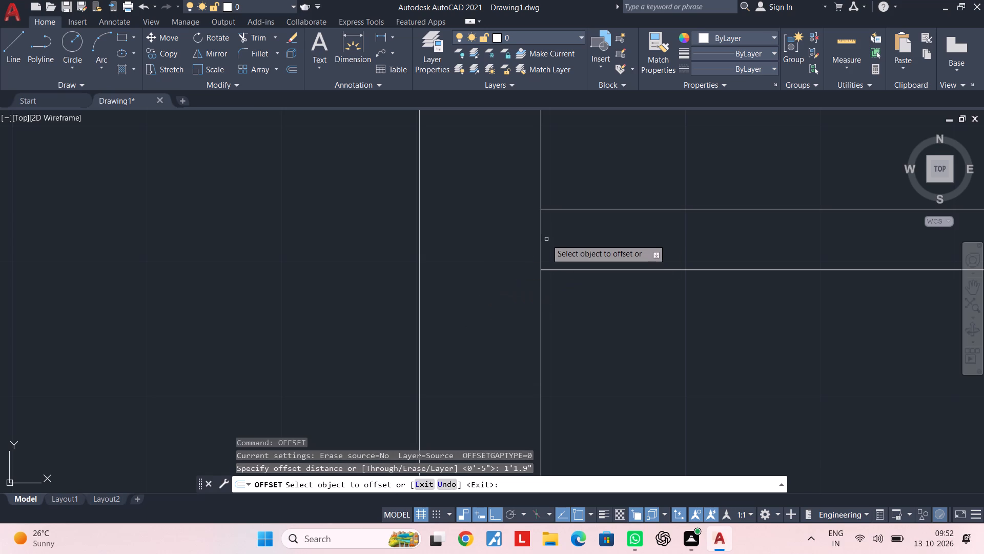
{"action": "left_click", "coordinate": [541, 236]}
{"action": "left_click", "coordinate": [619, 239]}
{"action": "scroll", "coordinate": [624, 241], "scroll_direction": "down", "scroll_amount": 5}
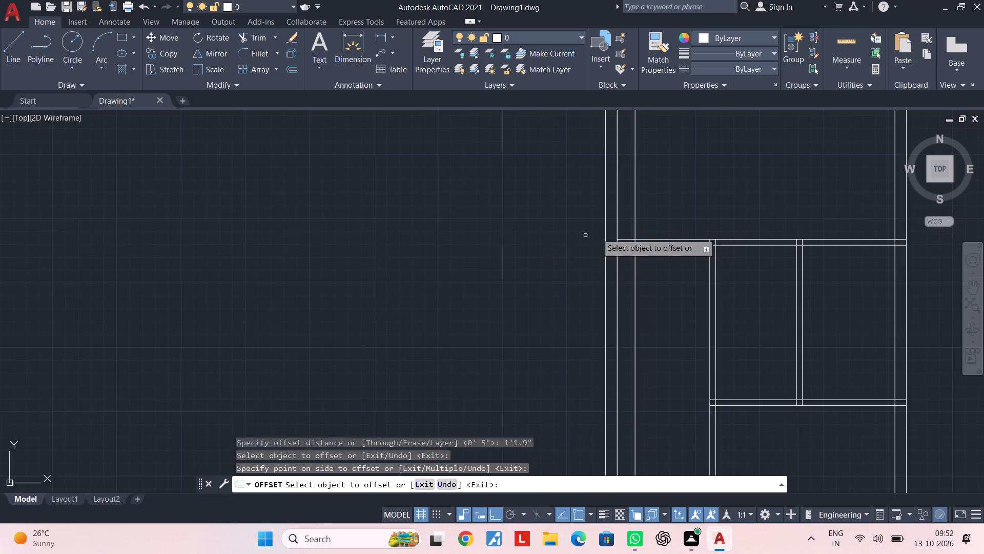
{"action": "middle_click_drag", "start_coordinate": [630, 231], "coordinate": [580, 234]}
{"action": "key", "text": "Escape"}
{"action": "key", "text": "Escape"}
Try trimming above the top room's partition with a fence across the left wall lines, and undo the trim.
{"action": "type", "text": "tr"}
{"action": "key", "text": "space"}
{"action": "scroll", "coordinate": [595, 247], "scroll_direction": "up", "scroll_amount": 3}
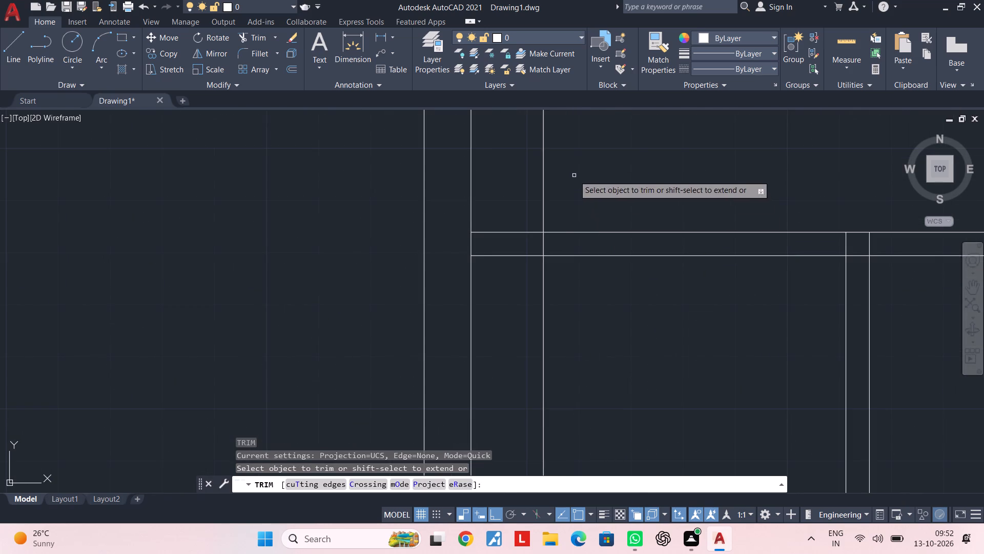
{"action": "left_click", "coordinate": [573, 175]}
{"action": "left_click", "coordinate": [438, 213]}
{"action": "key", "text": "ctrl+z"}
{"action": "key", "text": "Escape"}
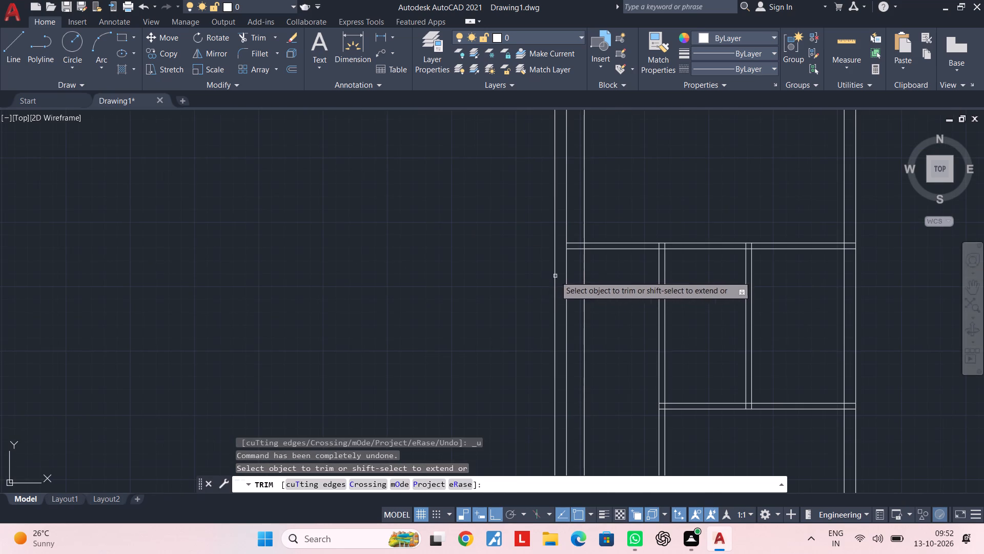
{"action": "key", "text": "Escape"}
Trim the new vertical line above and below the top room's partition, keeping only the piece within its thickness.
{"action": "key", "text": "t"}
{"action": "key", "text": "r"}
{"action": "key", "text": "space"}
{"action": "scroll", "coordinate": [587, 223], "scroll_direction": "up", "scroll_amount": 3}
{"action": "left_click", "coordinate": [601, 211]}
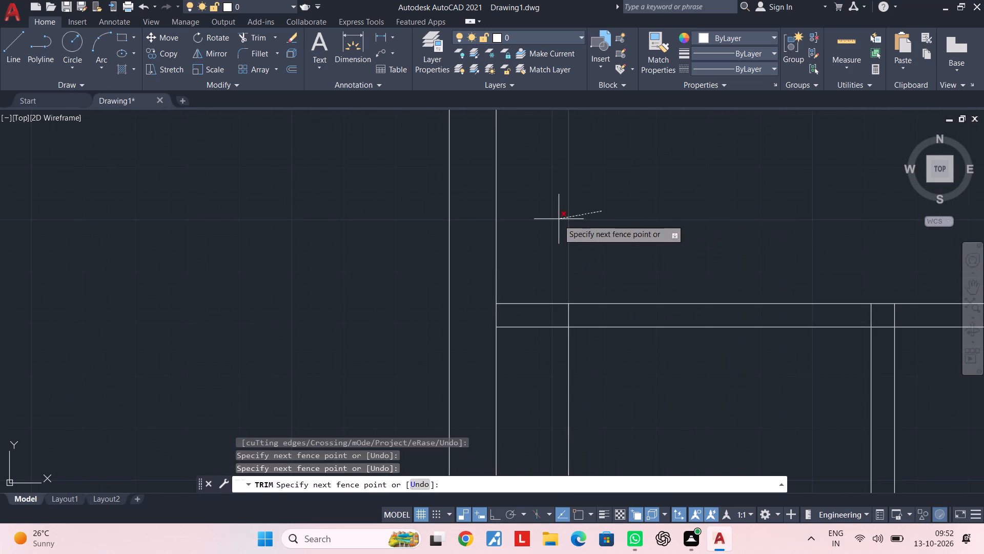
{"action": "left_click", "coordinate": [553, 225]}
{"action": "left_click", "coordinate": [619, 374]}
{"action": "left_click", "coordinate": [560, 377]}
{"action": "key", "text": "Escape"}
{"action": "key", "text": "Escape"}
{"action": "key", "text": "Escape"}
{"action": "key", "text": "Escape"}
{"action": "key", "text": "Escape"}
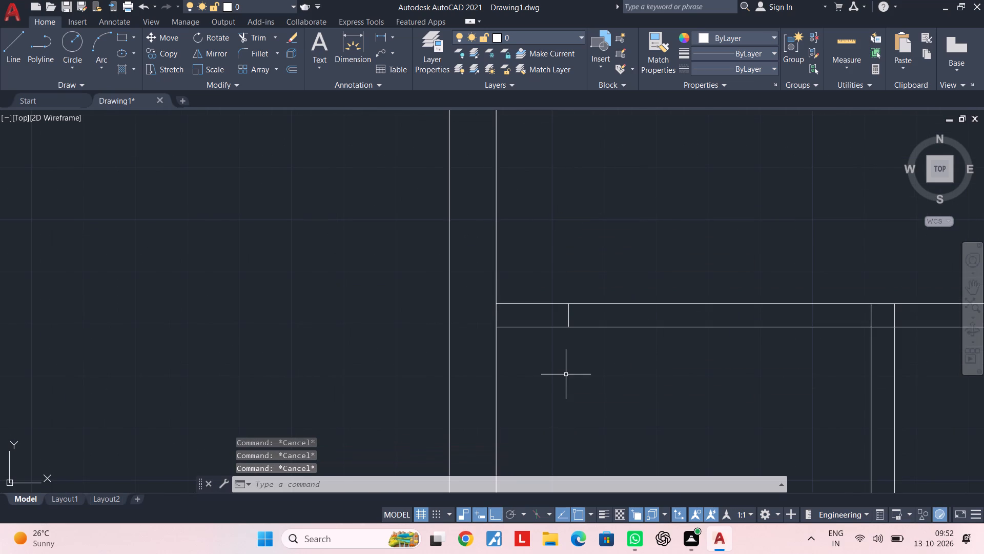
{"action": "key", "text": "Escape"}
Offset the short line across the top room's partition 3' to the right.
{"action": "type", "text": "of"}
{"action": "key", "text": "space"}
{"action": "key", "text": "3"}
{"action": "key", "text": "apostrophe"}
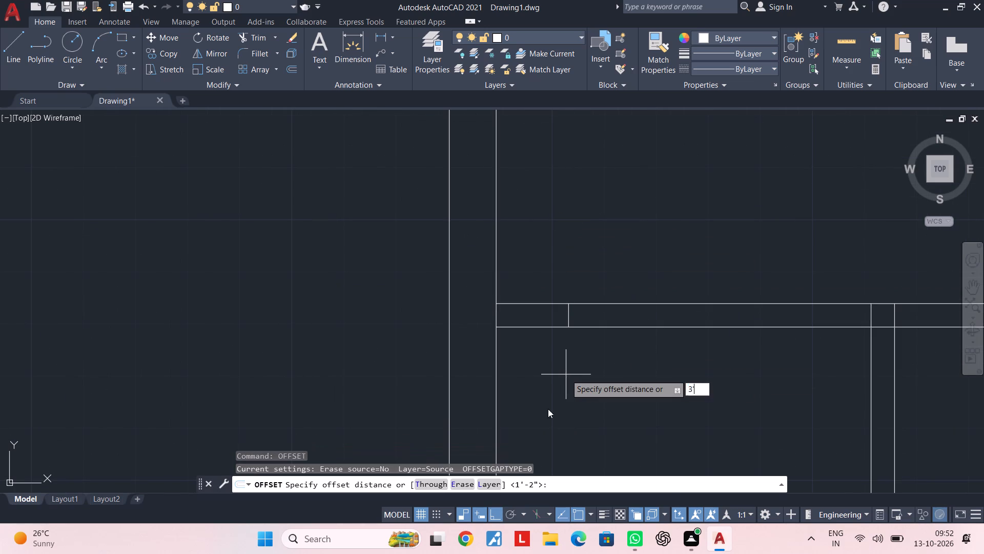
{"action": "key", "text": "Return"}
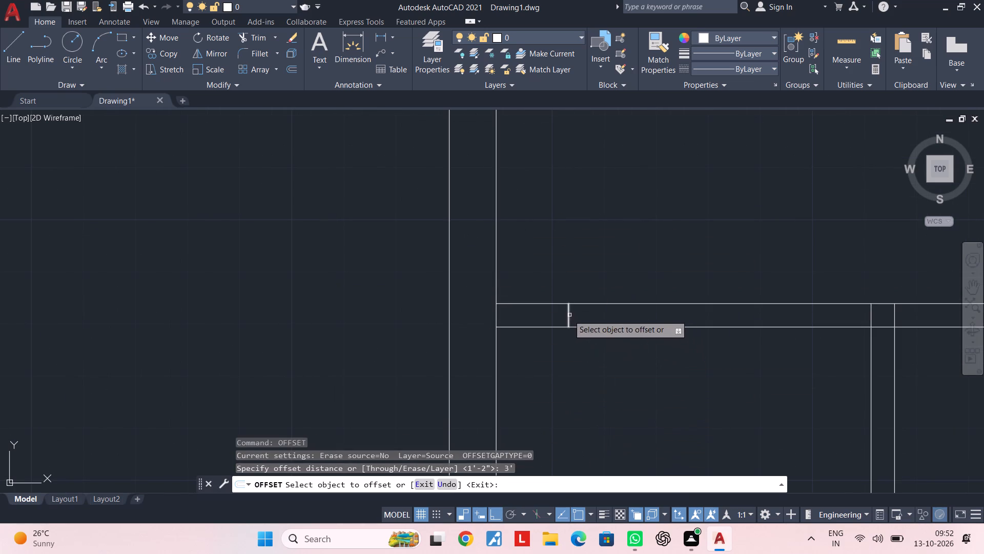
{"action": "left_click", "coordinate": [570, 315]}
{"action": "left_click", "coordinate": [656, 311]}
{"action": "key", "text": "Escape"}
{"action": "key", "text": "Escape"}
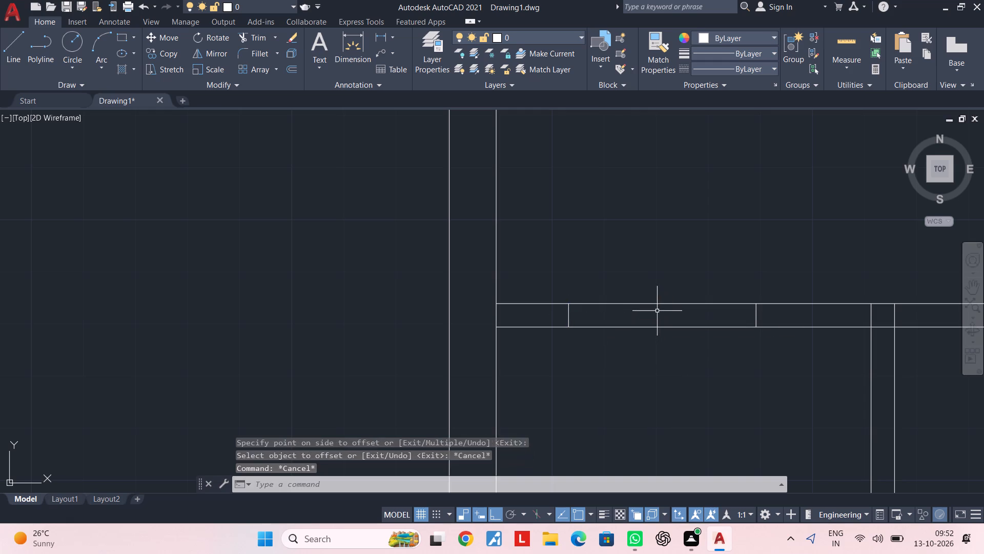
{"action": "key", "text": "Escape"}
Trim both partition lines between the two short cross lines to open the 3' doorway.
{"action": "key", "text": "t"}
{"action": "type", "text": "r"}
{"action": "key", "text": "space"}
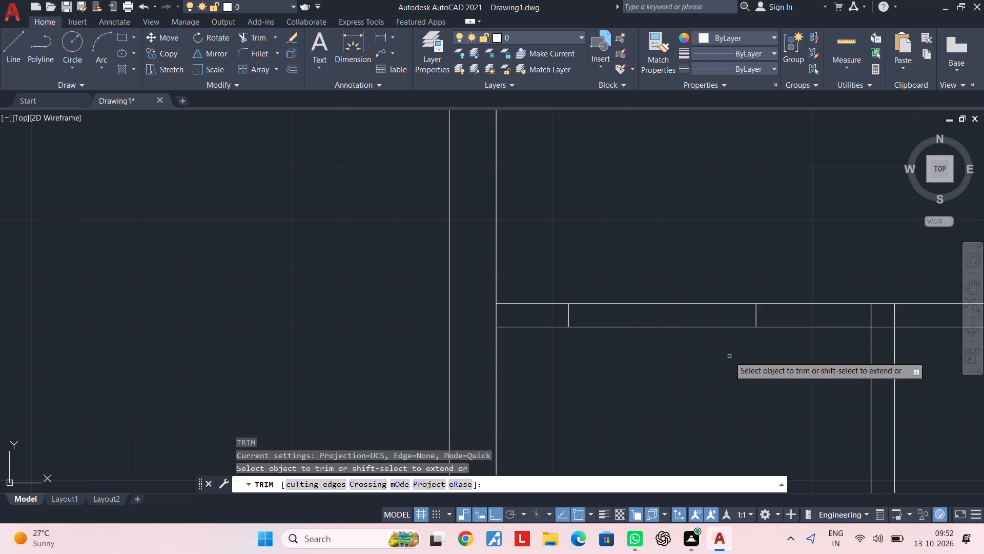
{"action": "left_click", "coordinate": [714, 358]}
{"action": "left_click", "coordinate": [700, 266]}
{"action": "key", "text": "Escape"}
{"action": "key", "text": "Escape"}
Trim the two lines of the first vertical partition right of the doorway where they run through the horizontal partition.
{"action": "middle_click_drag", "start_coordinate": [787, 376], "coordinate": [589, 338]}
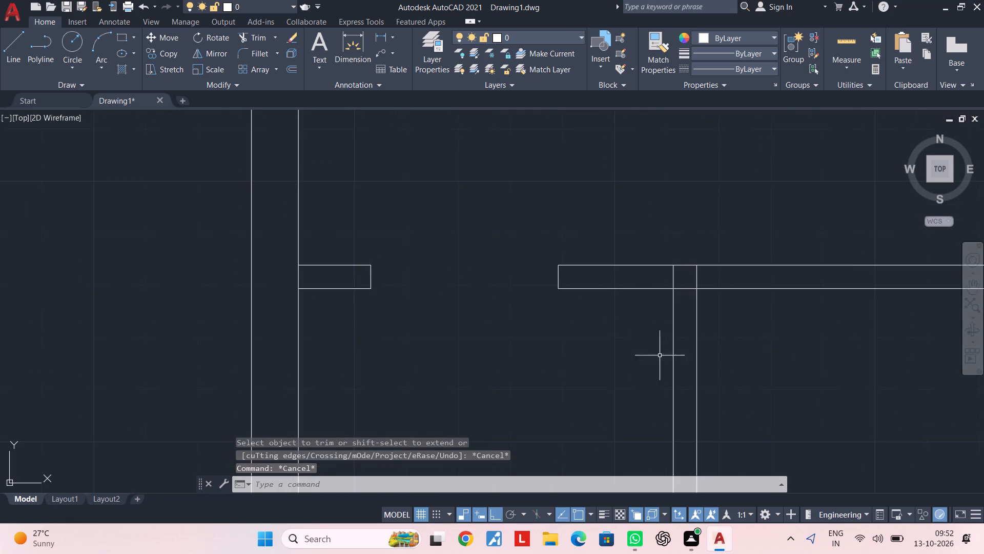
{"action": "middle_click_drag", "start_coordinate": [653, 354], "coordinate": [556, 337]}
{"action": "middle_click_drag", "start_coordinate": [646, 330], "coordinate": [636, 283]}
{"action": "key", "text": "Escape"}
{"action": "key", "text": "Escape"}
{"action": "key", "text": "space"}
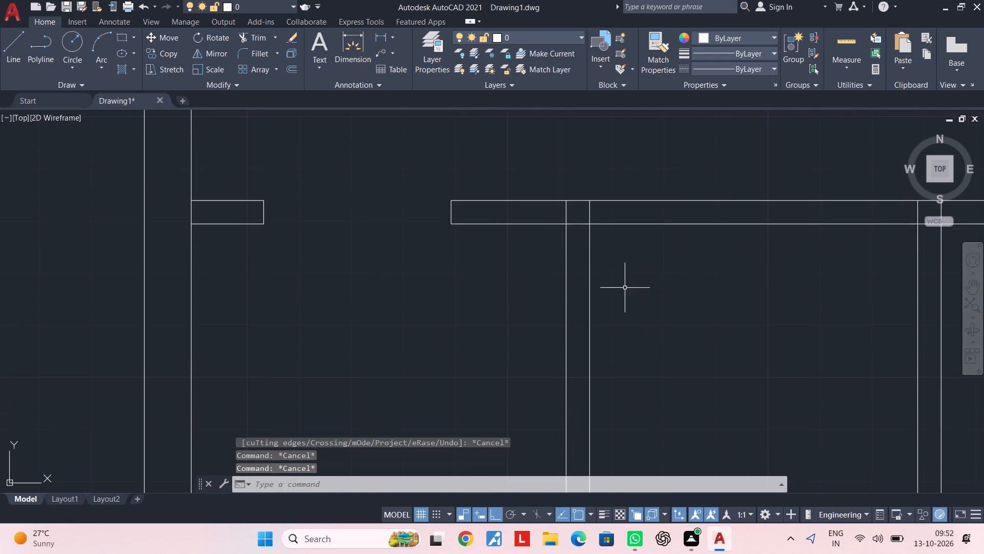
{"action": "scroll", "coordinate": [594, 219], "scroll_direction": "up", "scroll_amount": 3}
{"action": "left_click", "coordinate": [607, 207]}
{"action": "left_click", "coordinate": [396, 185]}
{"action": "key", "text": "Escape"}
{"action": "scroll", "coordinate": [493, 211], "scroll_direction": "down", "scroll_amount": 4}
{"action": "key", "text": "Escape"}
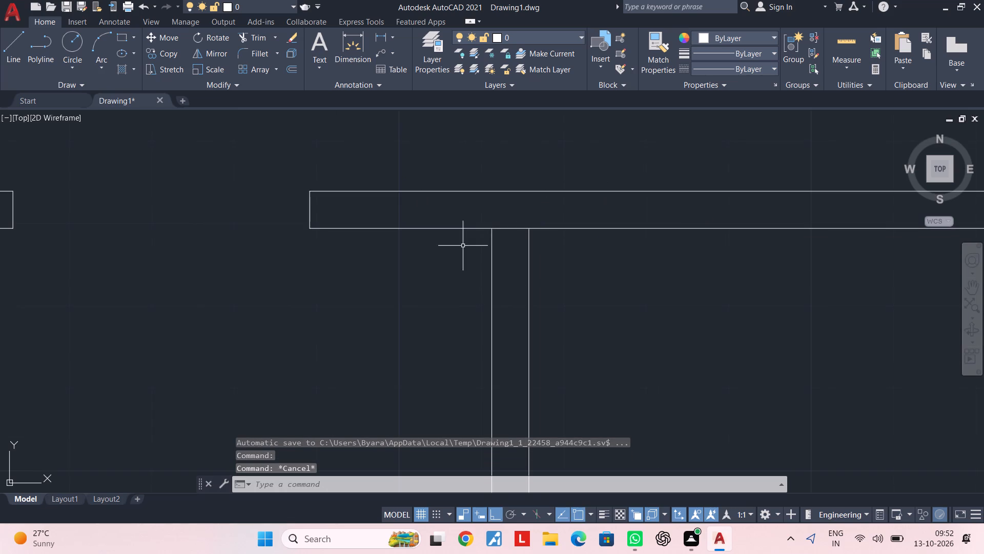
Examine the new doorway in the top room's partition and the vertical partitions and rooms below it.
{"action": "middle_click_drag", "start_coordinate": [462, 246], "coordinate": [586, 234]}
{"action": "key", "text": "Escape"}
{"action": "scroll", "coordinate": [457, 256], "scroll_direction": "down", "scroll_amount": 4}
{"action": "scroll", "coordinate": [517, 259], "scroll_direction": "up", "scroll_amount": 3}
{"action": "middle_click_drag", "start_coordinate": [398, 270], "coordinate": [551, 270]}
{"action": "middle_click_drag", "start_coordinate": [414, 278], "coordinate": [519, 275]}
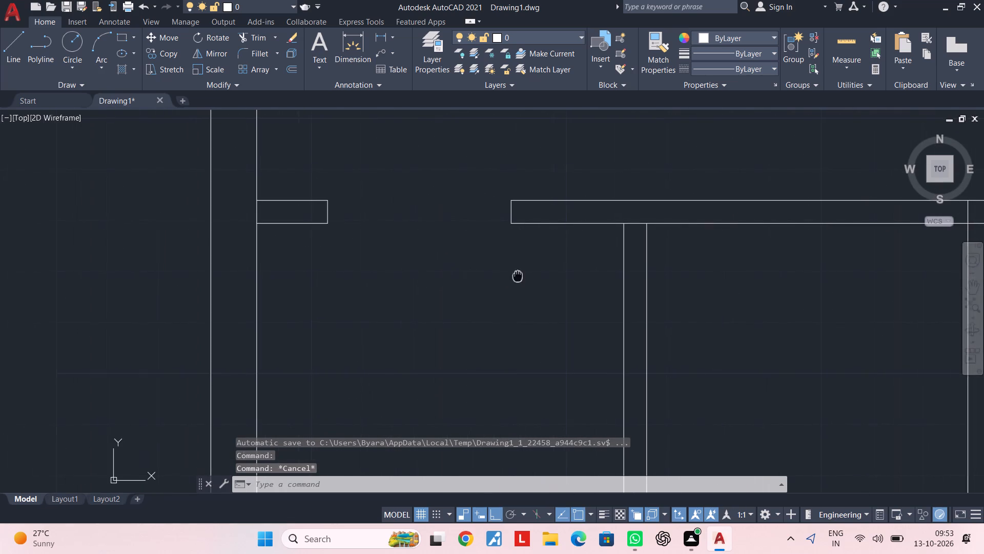
{"action": "middle_click_drag", "start_coordinate": [519, 275], "coordinate": [520, 275]}
{"action": "middle_click_drag", "start_coordinate": [590, 274], "coordinate": [437, 291]}
{"action": "middle_click_drag", "start_coordinate": [498, 255], "coordinate": [420, 273]}
{"action": "key", "text": "Escape"}
{"action": "key", "text": "Escape"}
{"action": "key", "text": "Escape"}
{"action": "key", "text": "Escape"}
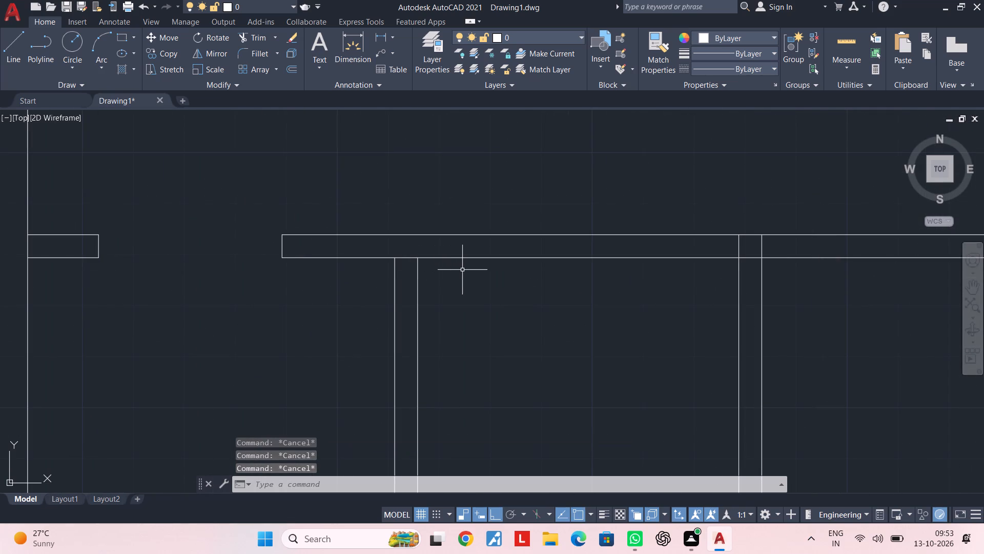
{"action": "key", "text": "Escape"}
{"action": "key", "text": "Escape"}
{"action": "key", "text": "Escape"}
{"action": "key", "text": "Escape"}
{"action": "key", "text": "Escape"}
{"action": "middle_click_drag", "start_coordinate": [541, 287], "coordinate": [467, 216]}
{"action": "scroll", "coordinate": [486, 232], "scroll_direction": "down", "scroll_amount": 2}
{"action": "middle_click_drag", "start_coordinate": [484, 238], "coordinate": [559, 210]}
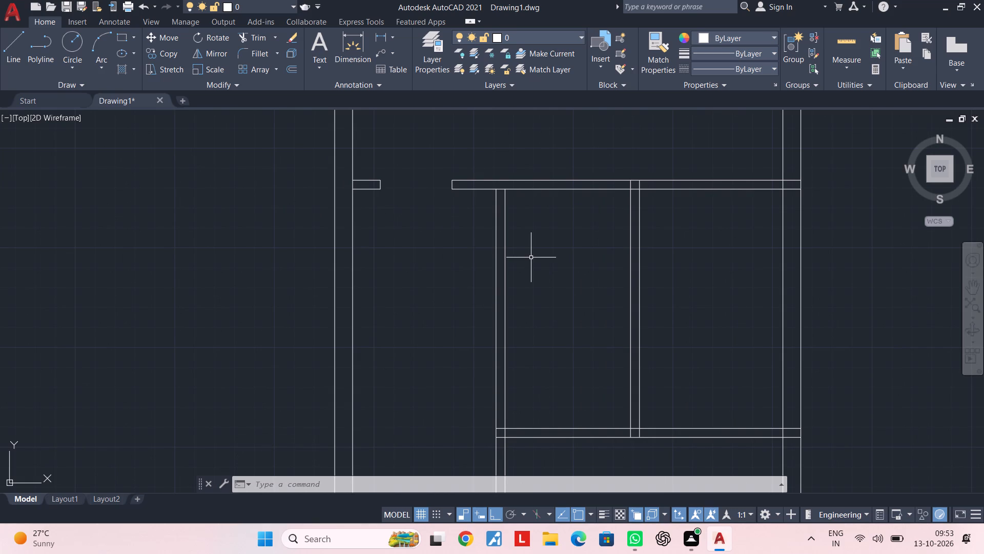
{"action": "key", "text": "Escape"}
{"action": "key", "text": "Escape"}
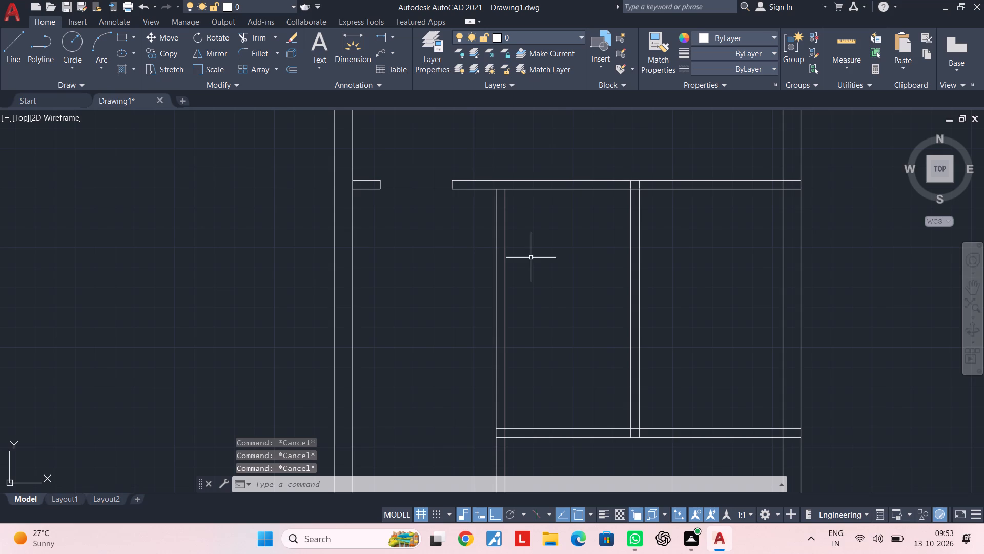
{"action": "key", "text": "Escape"}
{"action": "key", "text": "Escape"}
{"action": "key", "text": "Escape"}
{"action": "key", "text": "Escape"}
{"action": "key", "text": "Escape"}
{"action": "key", "text": "Escape"}
{"action": "key", "text": "Escape"}
{"action": "key", "text": "Escape"}
{"action": "key", "text": "Escape"}
Offset the upper line of the short horizontal partition against the left outer wall 10' upward.
{"action": "scroll", "coordinate": [528, 281], "scroll_direction": "down", "scroll_amount": 3}
{"action": "middle_click_drag", "start_coordinate": [528, 285], "coordinate": [522, 259]}
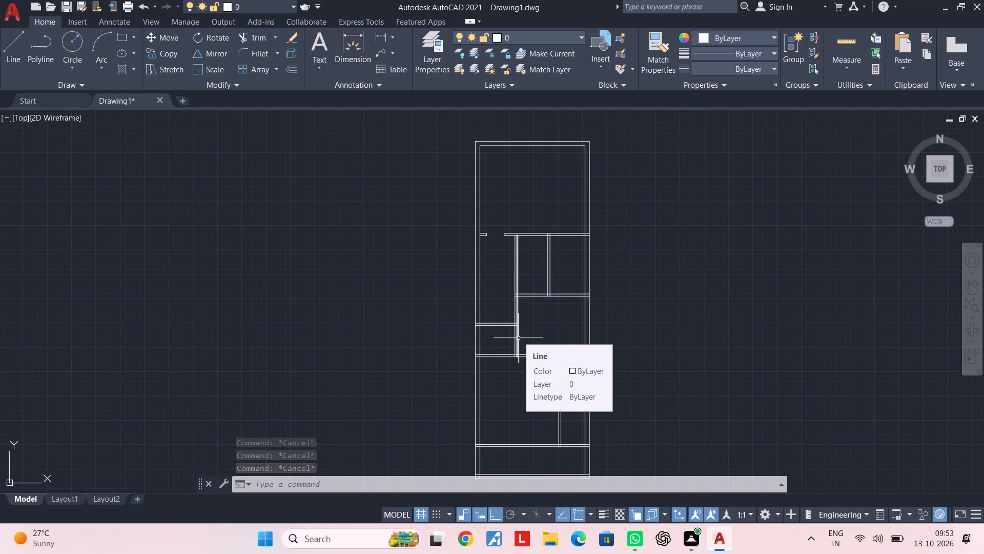
{"action": "scroll", "coordinate": [508, 330], "scroll_direction": "up", "scroll_amount": 4}
{"action": "scroll", "coordinate": [493, 283], "scroll_direction": "up", "scroll_amount": 1}
{"action": "middle_click_drag", "start_coordinate": [493, 302], "coordinate": [493, 355]}
{"action": "scroll", "coordinate": [494, 347], "scroll_direction": "down", "scroll_amount": 4}
{"action": "middle_click_drag", "start_coordinate": [494, 344], "coordinate": [494, 365]}
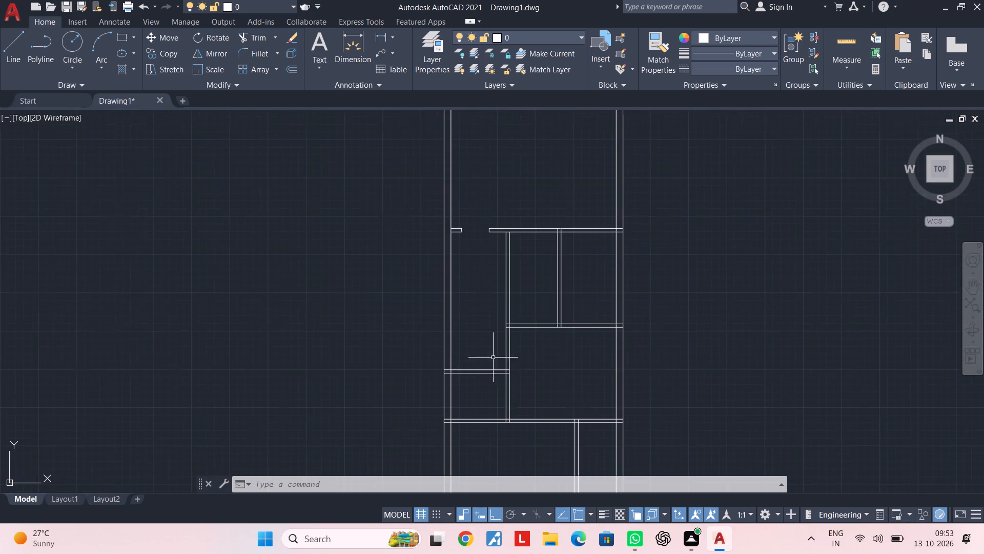
{"action": "scroll", "coordinate": [493, 355], "scroll_direction": "up", "scroll_amount": 2}
{"action": "middle_click_drag", "start_coordinate": [496, 351], "coordinate": [540, 338]}
{"action": "key", "text": "Escape"}
{"action": "key", "text": "Escape"}
{"action": "key", "text": "Escape"}
{"action": "key", "text": "o"}
{"action": "type", "text": "f 10'"}
{"action": "key", "text": "Return"}
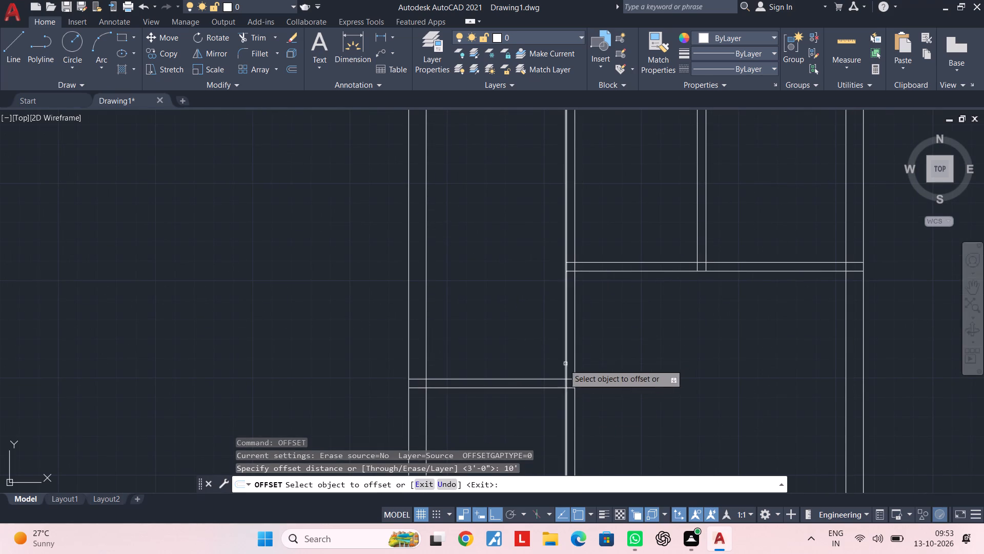
{"action": "left_click", "coordinate": [536, 379]}
{"action": "left_click", "coordinate": [511, 251]}
Trim the first vertical partition above the 10' offset line, and trim that line back to a cap across the partition's thickness.
{"action": "scroll", "coordinate": [512, 229], "scroll_direction": "down", "scroll_amount": 3}
{"action": "middle_click_drag", "start_coordinate": [516, 230], "coordinate": [483, 306]}
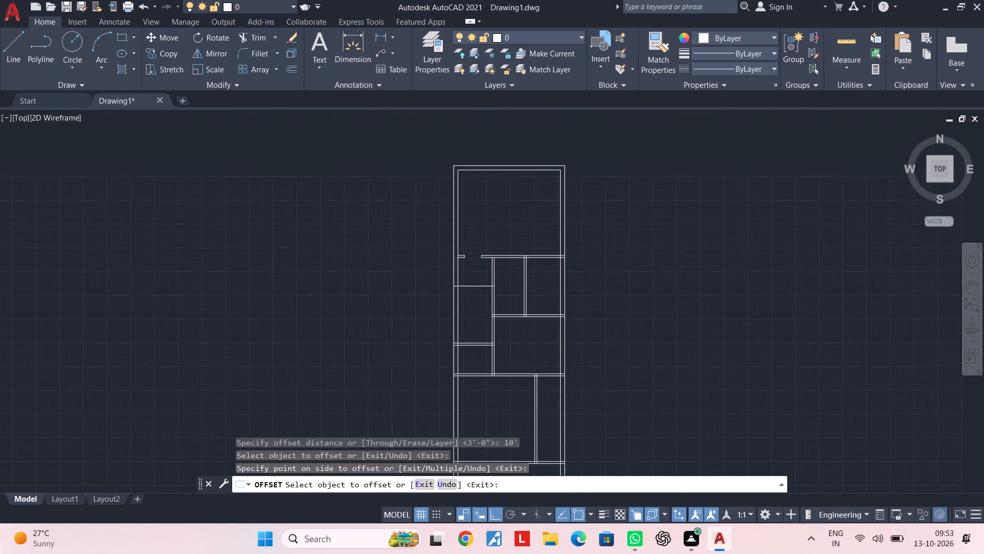
{"action": "scroll", "coordinate": [483, 291], "scroll_direction": "up", "scroll_amount": 3}
{"action": "middle_click_drag", "start_coordinate": [468, 309], "coordinate": [515, 312]}
{"action": "key", "text": "Escape"}
{"action": "key", "text": "Escape"}
{"action": "key", "text": "t"}
{"action": "key", "text": "r"}
{"action": "key", "text": "space"}
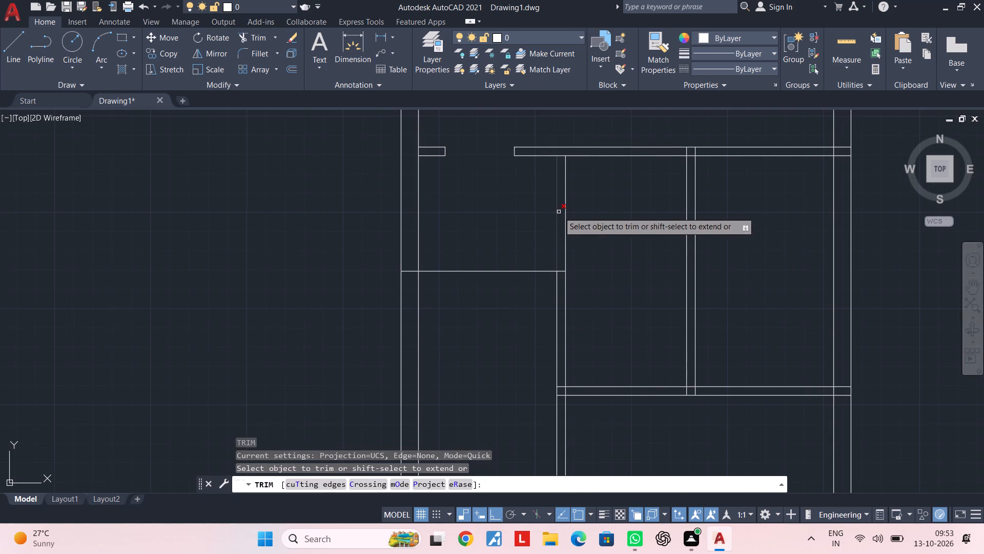
{"action": "left_click", "coordinate": [604, 213]}
{"action": "left_click", "coordinate": [527, 225]}
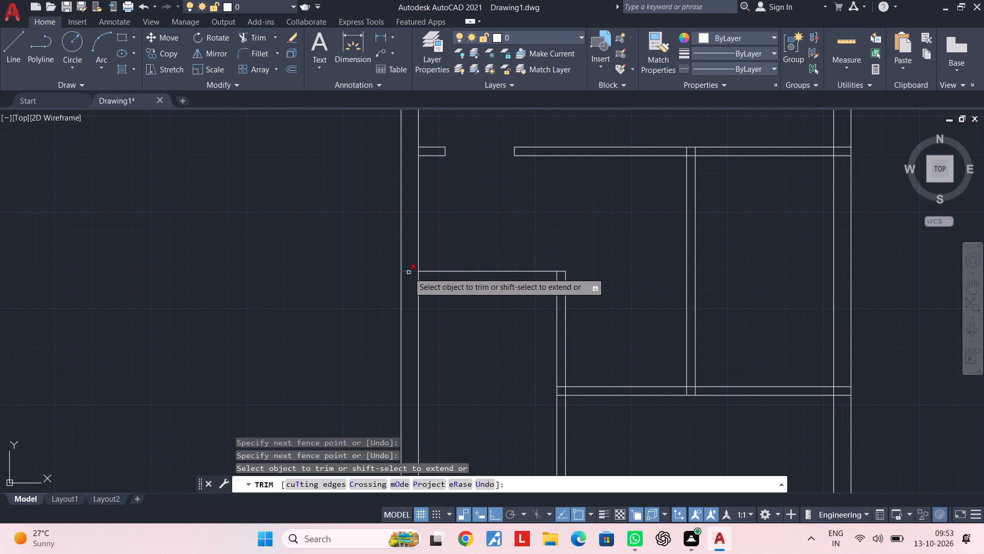
{"action": "left_click", "coordinate": [408, 272]}
{"action": "left_click", "coordinate": [503, 295]}
{"action": "left_click", "coordinate": [500, 249]}
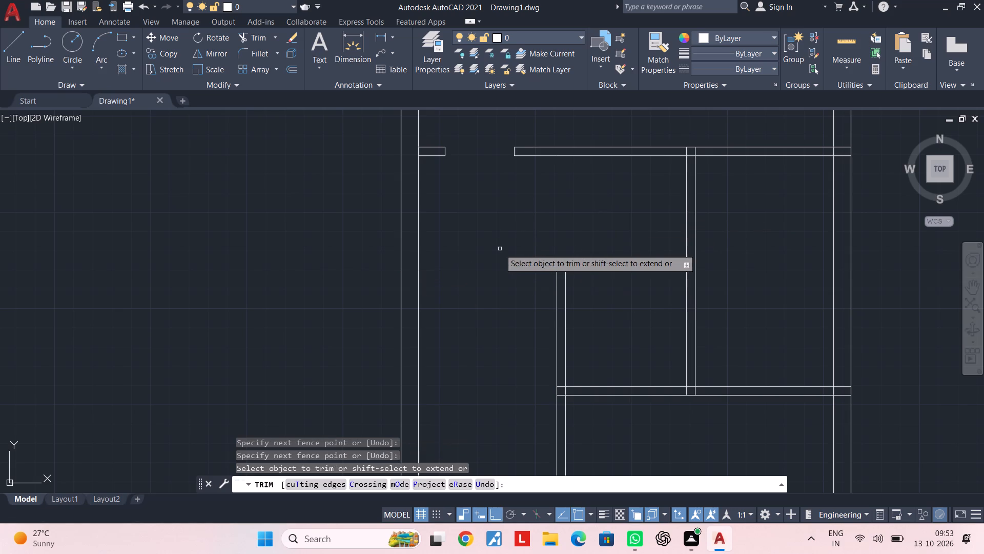
{"action": "scroll", "coordinate": [498, 270], "scroll_direction": "down", "scroll_amount": 1}
{"action": "middle_click_drag", "start_coordinate": [499, 271], "coordinate": [487, 304]}
{"action": "key", "text": "Escape"}
{"action": "key", "text": "Escape"}
{"action": "key", "text": "Escape"}
Offset the lower line of the top room's partition 1'1.9" downward.
{"action": "middle_click_drag", "start_coordinate": [536, 268], "coordinate": [497, 275]}
{"action": "scroll", "coordinate": [536, 243], "scroll_direction": "up", "scroll_amount": 1}
{"action": "middle_click_drag", "start_coordinate": [386, 278], "coordinate": [531, 281]}
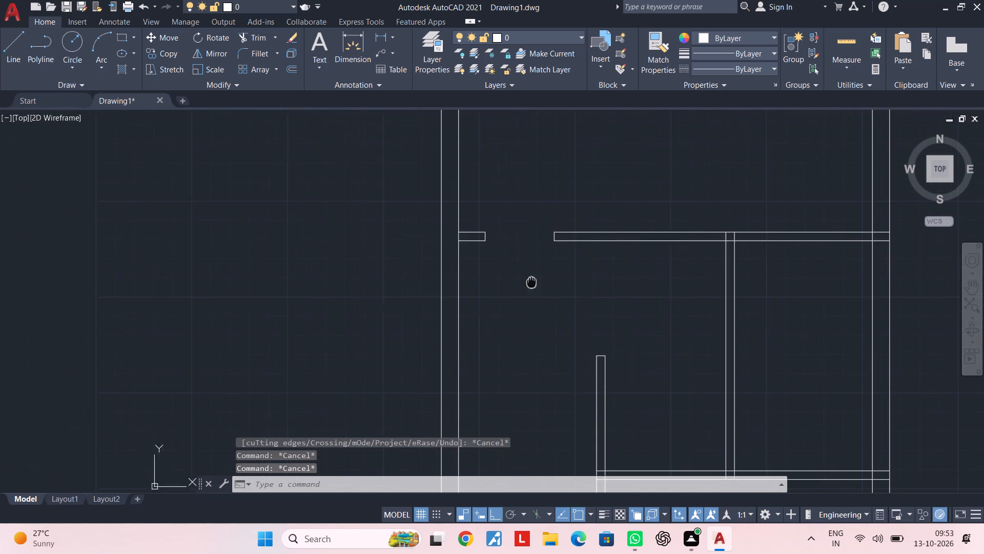
{"action": "middle_click_drag", "start_coordinate": [531, 281], "coordinate": [534, 281]}
{"action": "scroll", "coordinate": [563, 260], "scroll_direction": "up", "scroll_amount": 2}
{"action": "middle_click_drag", "start_coordinate": [583, 253], "coordinate": [542, 285]}
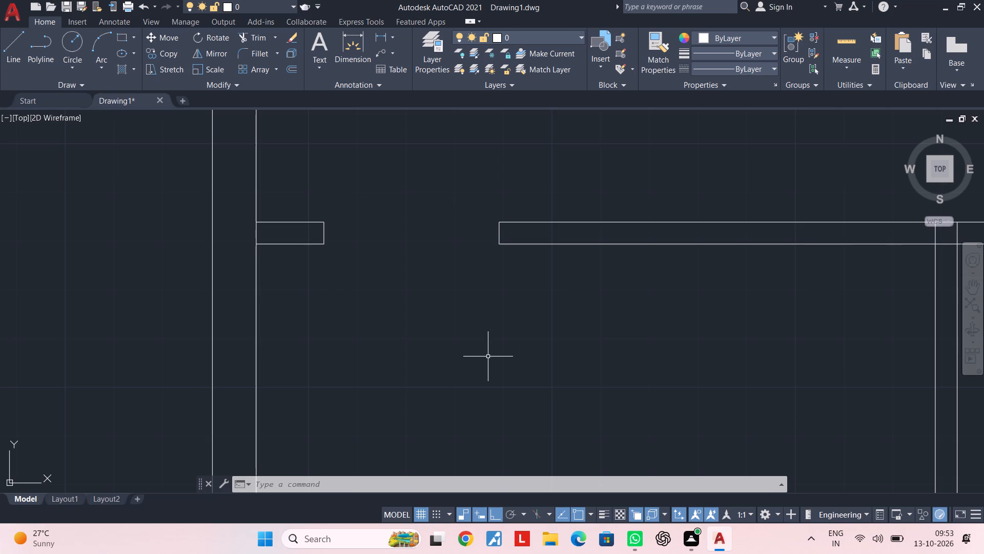
{"action": "scroll", "coordinate": [632, 322], "scroll_direction": "down", "scroll_amount": 3}
{"action": "scroll", "coordinate": [656, 304], "scroll_direction": "up", "scroll_amount": 1}
{"action": "middle_click_drag", "start_coordinate": [664, 288], "coordinate": [567, 282]}
{"action": "middle_click_drag", "start_coordinate": [572, 291], "coordinate": [625, 259]}
{"action": "scroll", "coordinate": [634, 276], "scroll_direction": "up", "scroll_amount": 2}
{"action": "middle_click_drag", "start_coordinate": [804, 263], "coordinate": [539, 263]}
{"action": "key", "text": "Escape"}
{"action": "key", "text": "Escape"}
{"action": "key", "text": "Escape"}
{"action": "key", "text": "Escape"}
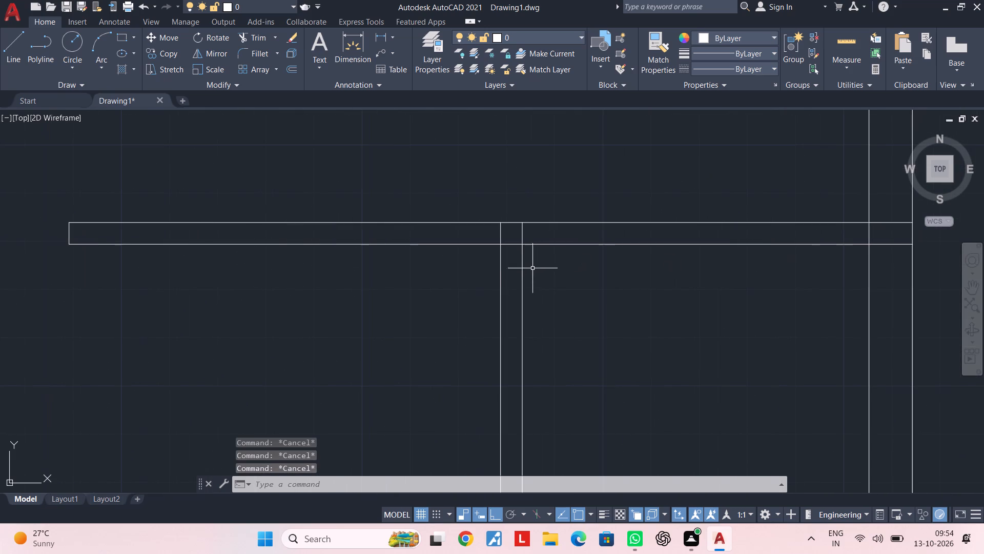
{"action": "key", "text": "Escape"}
{"action": "key", "text": "Escape"}
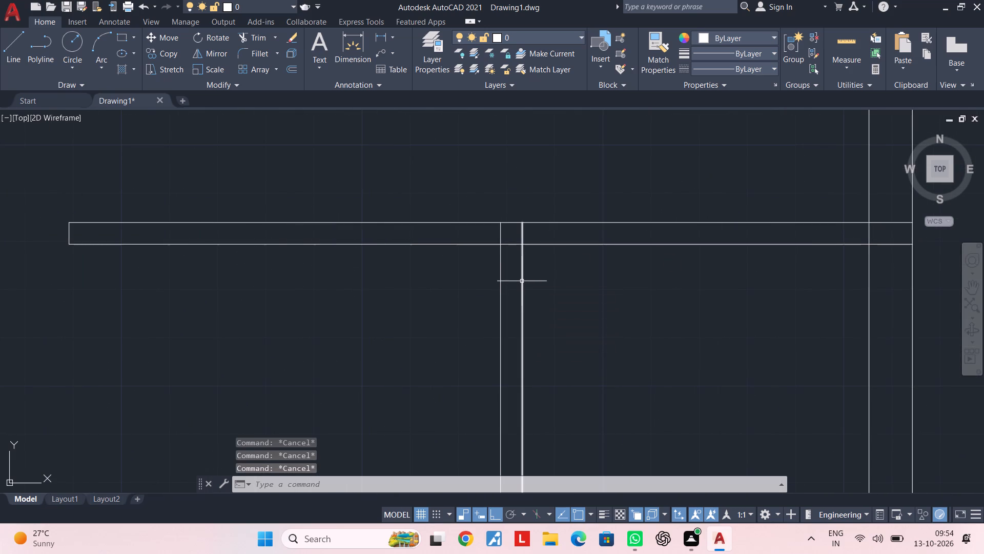
{"action": "key", "text": "Escape"}
{"action": "key", "text": "Escape"}
{"action": "key", "text": "Escape"}
{"action": "type", "text": "of 1'1.5"}
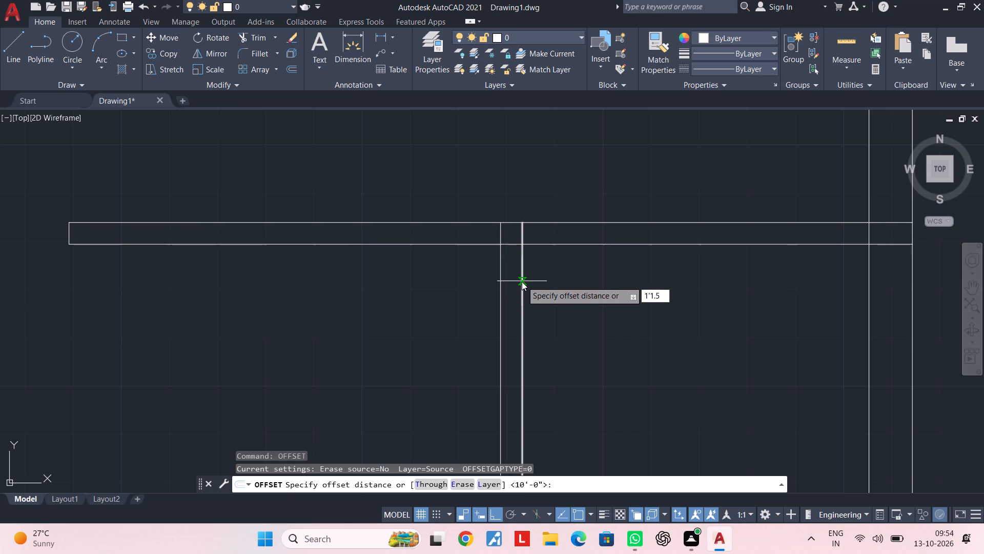
{"action": "key", "text": "BackSpace"}
{"action": "type", "text": "9\""}
{"action": "key", "text": "Return"}
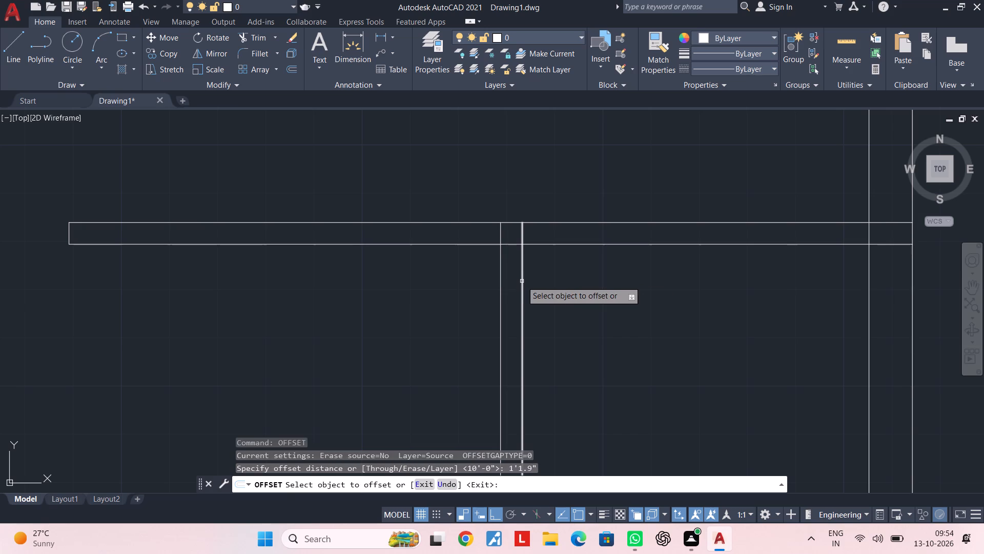
{"action": "left_click", "coordinate": [479, 242]}
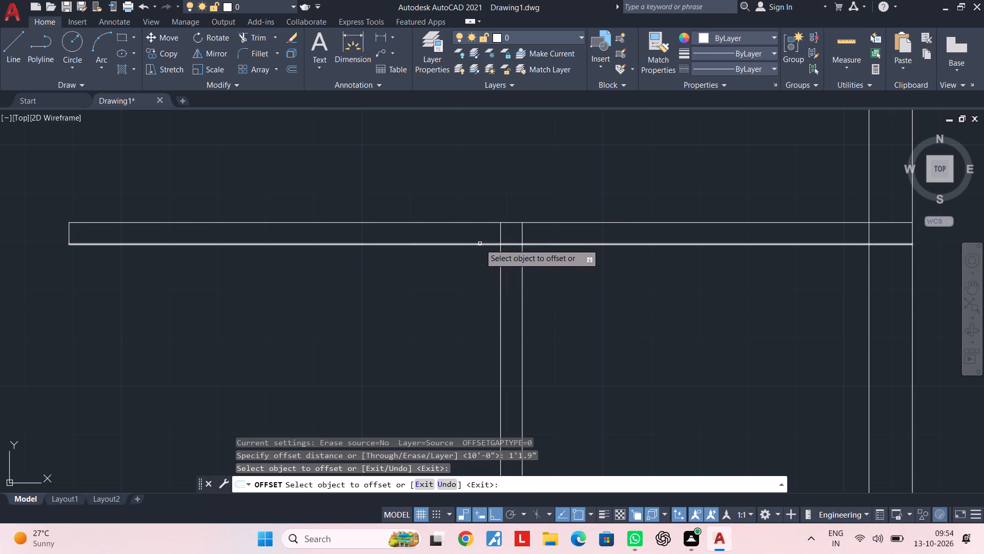
{"action": "left_click", "coordinate": [480, 244]}
{"action": "left_click", "coordinate": [480, 295]}
{"action": "key", "text": "Escape"}
{"action": "key", "text": "Escape"}
Trim the offset line on both sides of the remaining upper vertical partition and delete the leftover piece in the right outer wall.
{"action": "type", "text": "tr"}
{"action": "key", "text": "space"}
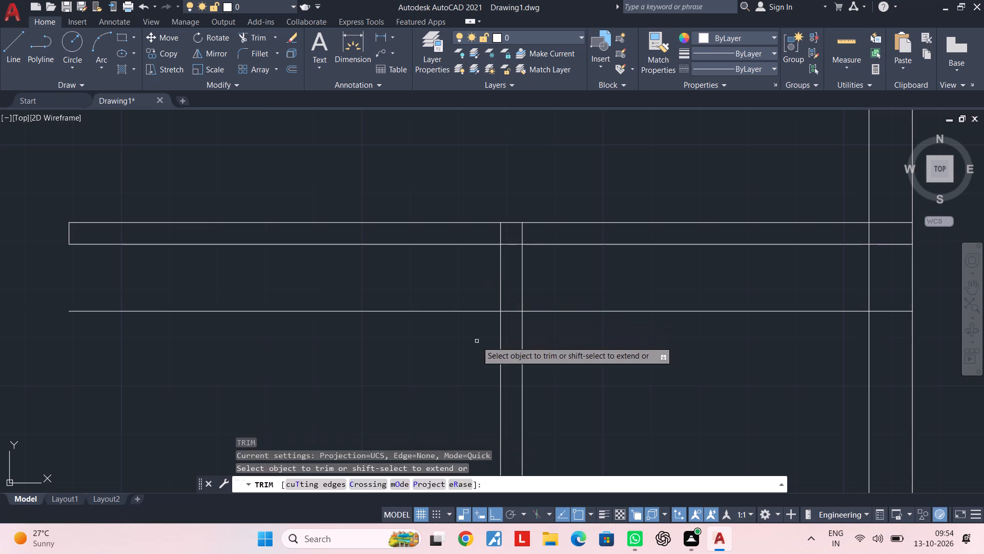
{"action": "left_click", "coordinate": [477, 341]}
{"action": "left_click", "coordinate": [461, 301]}
{"action": "left_click", "coordinate": [582, 343]}
{"action": "left_click", "coordinate": [571, 302]}
{"action": "key", "text": "Escape"}
{"action": "left_click", "coordinate": [737, 286]}
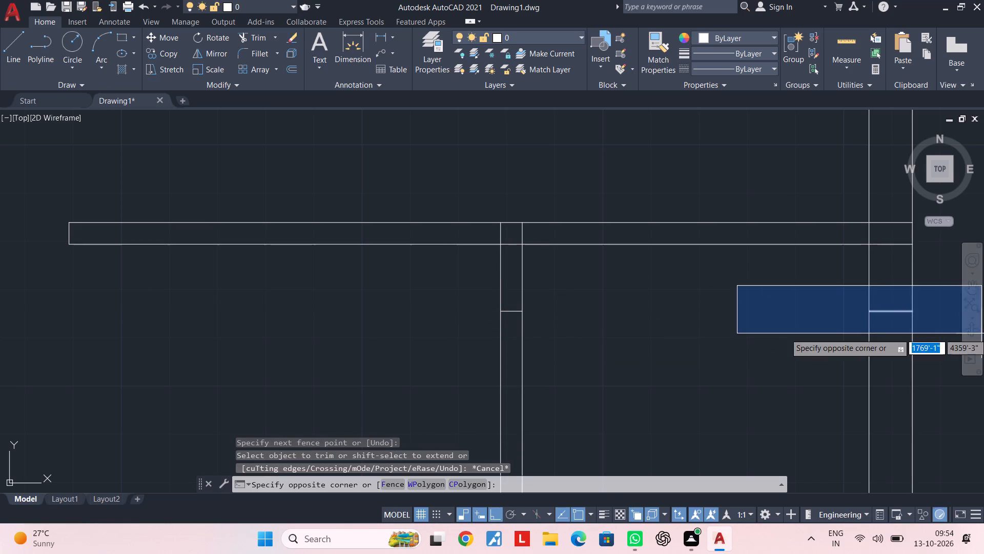
{"action": "left_click", "coordinate": [981, 333]}
{"action": "key", "text": "Delete"}
{"action": "key", "text": "Escape"}
{"action": "key", "text": "Escape"}
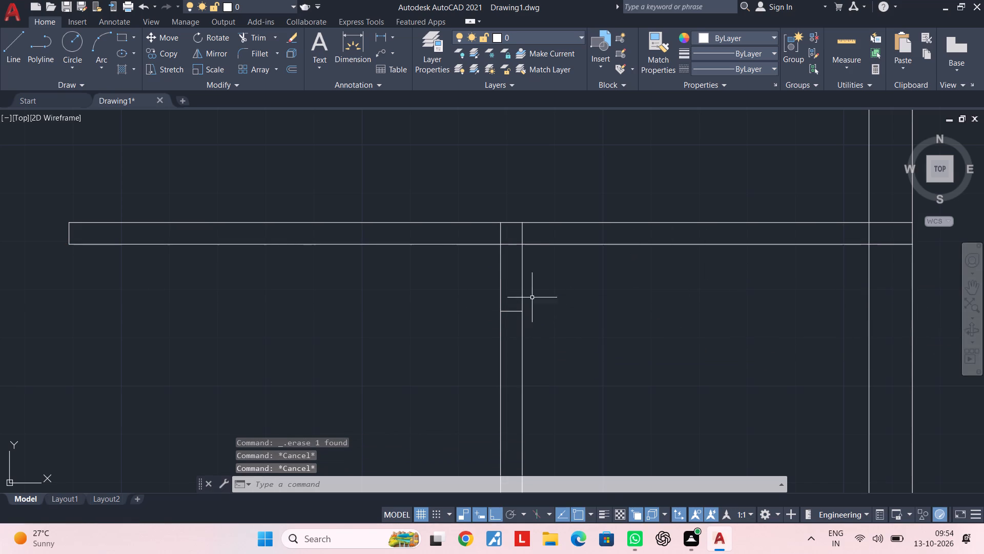
Offset the short line across that vertical partition 3' downward.
{"action": "middle_click_drag", "start_coordinate": [548, 292], "coordinate": [556, 228]}
{"action": "middle_click_drag", "start_coordinate": [550, 277], "coordinate": [561, 249]}
{"action": "key", "text": "Escape"}
{"action": "key", "text": "Escape"}
{"action": "key", "text": "Escape"}
{"action": "key", "text": "Escape"}
{"action": "type", "text": "of"}
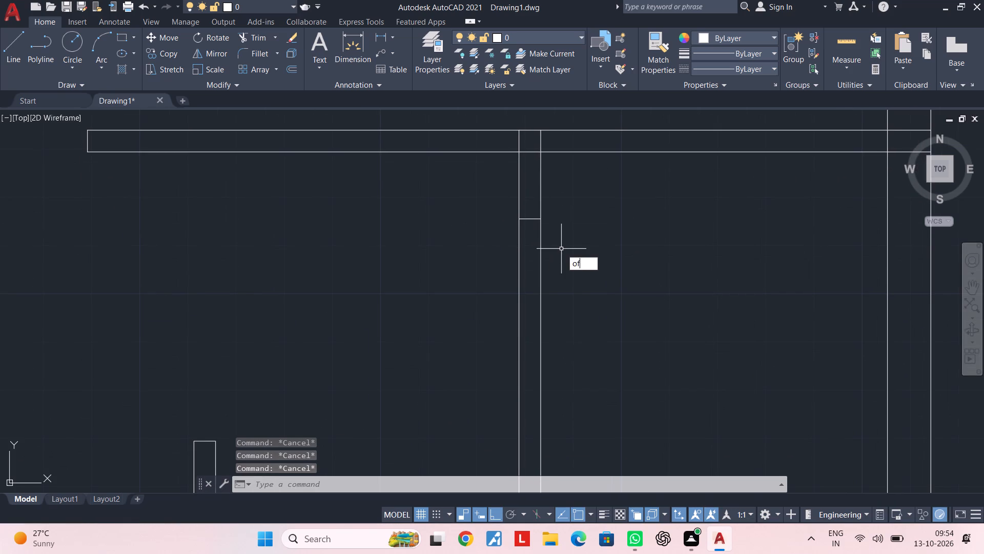
{"action": "key", "text": "space"}
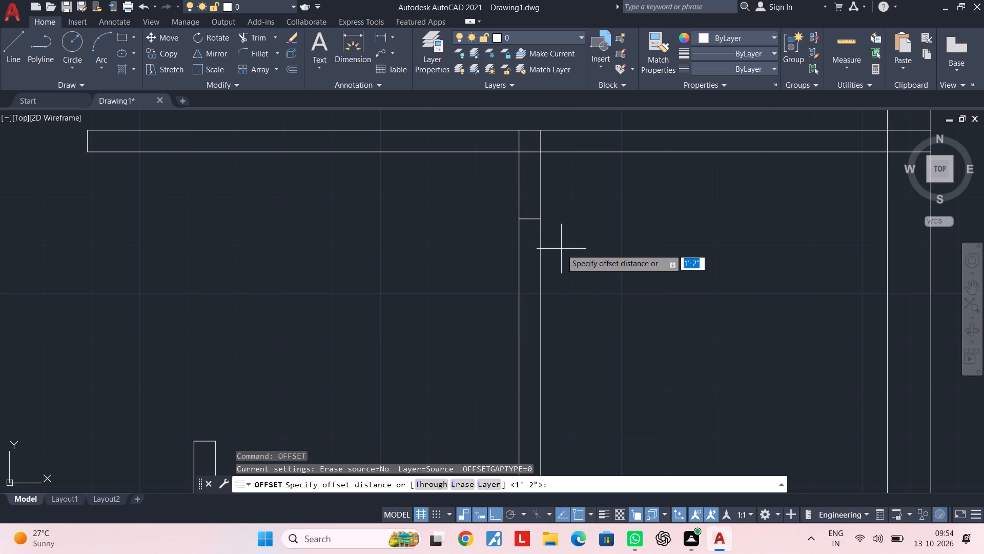
{"action": "type", "text": "3'"}
{"action": "key", "text": "Return"}
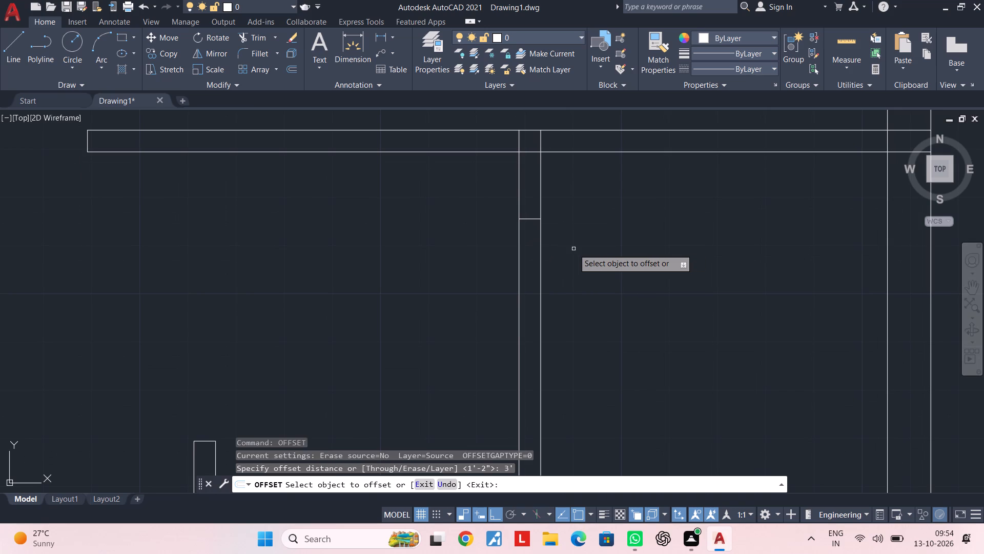
{"action": "left_click", "coordinate": [530, 218]}
{"action": "left_click", "coordinate": [534, 259]}
{"action": "key", "text": "Escape"}
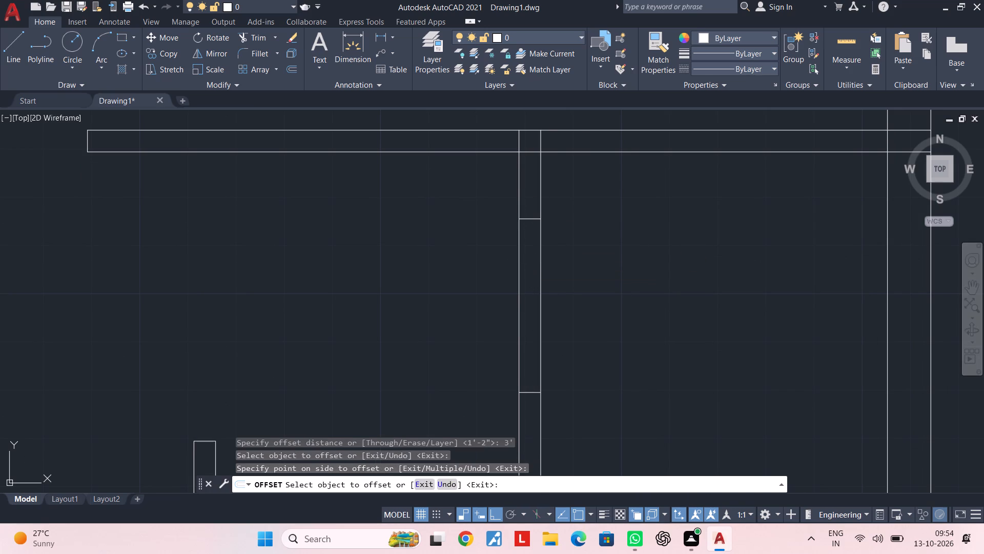
{"action": "key", "text": "Escape"}
Trim both lines of the vertical partition between the two short cross lines to open the 3' doorway.
{"action": "type", "text": "tr"}
{"action": "key", "text": "space"}
{"action": "left_click", "coordinate": [639, 263]}
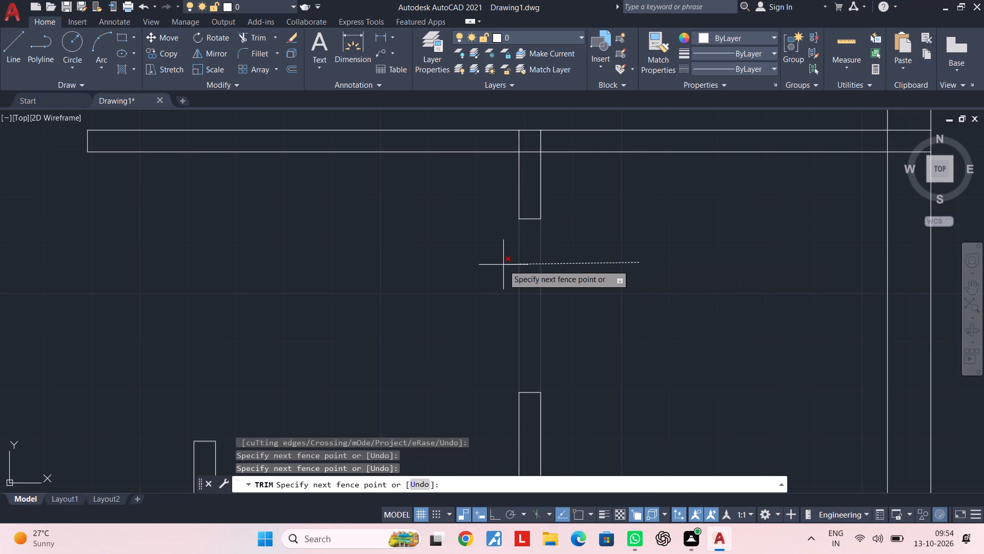
{"action": "left_click", "coordinate": [503, 265]}
Trim the overlapping lines where this vertical partition meets the top room's horizontal partition.
{"action": "left_click", "coordinate": [530, 168]}
{"action": "left_click", "coordinate": [532, 142]}
{"action": "left_click", "coordinate": [506, 140]}
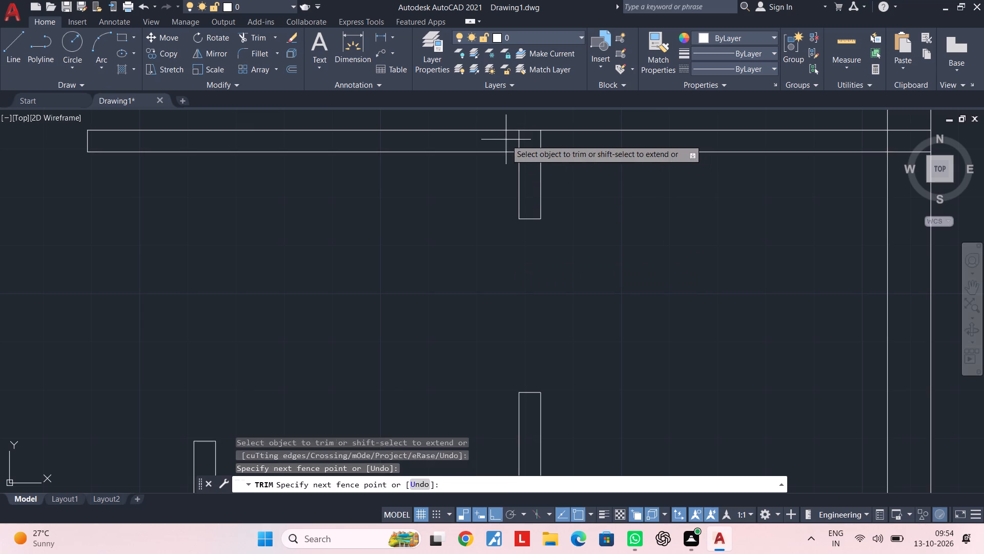
{"action": "left_click", "coordinate": [557, 140]}
{"action": "key", "text": "Escape"}
{"action": "scroll", "coordinate": [620, 195], "scroll_direction": "down", "scroll_amount": 4}
{"action": "key", "text": "Escape"}
Trim the ends of the top room's partition lines where they run through the right outer wall.
{"action": "middle_click_drag", "start_coordinate": [635, 206], "coordinate": [631, 223]}
{"action": "scroll", "coordinate": [641, 225], "scroll_direction": "up", "scroll_amount": 1}
{"action": "middle_click_drag", "start_coordinate": [640, 231], "coordinate": [626, 244]}
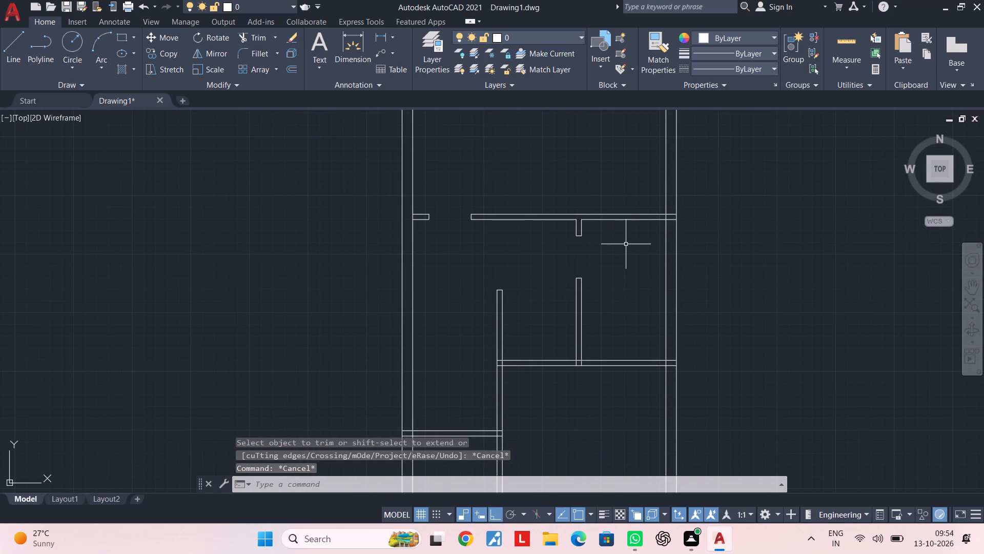
{"action": "middle_click_drag", "start_coordinate": [639, 241], "coordinate": [619, 255]}
{"action": "key", "text": "space"}
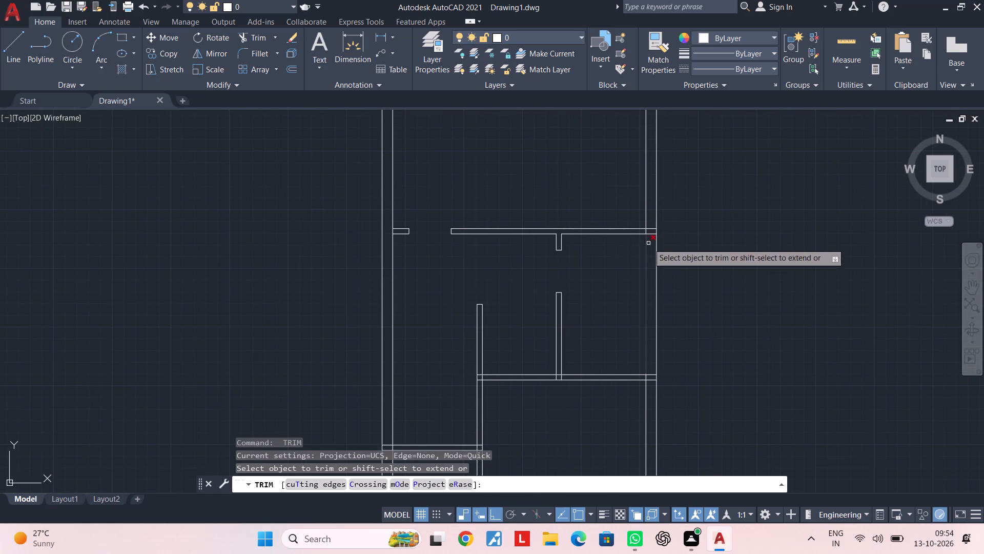
{"action": "scroll", "coordinate": [649, 240], "scroll_direction": "up", "scroll_amount": 5}
{"action": "left_click", "coordinate": [644, 108]}
{"action": "middle_click_drag", "start_coordinate": [628, 239], "coordinate": [624, 312]}
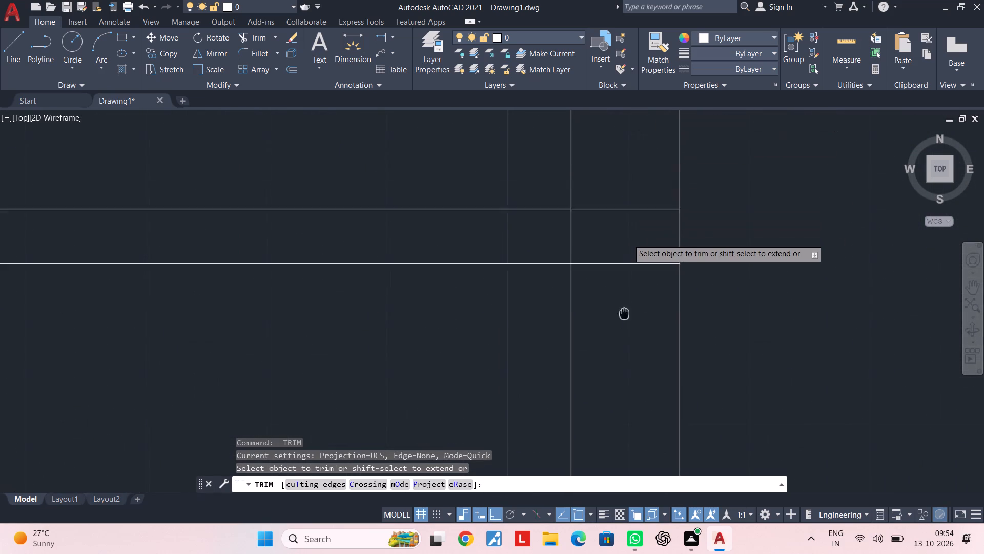
{"action": "middle_click_drag", "start_coordinate": [624, 312], "coordinate": [624, 361]}
{"action": "left_click_drag", "start_coordinate": [628, 361], "coordinate": [629, 355]}
{"action": "left_click", "coordinate": [635, 235]}
{"action": "key", "text": "Escape"}
{"action": "scroll", "coordinate": [620, 285], "scroll_direction": "down", "scroll_amount": 5}
{"action": "middle_click_drag", "start_coordinate": [590, 305], "coordinate": [629, 387]}
{"action": "scroll", "coordinate": [630, 387], "scroll_direction": "up", "scroll_amount": 1}
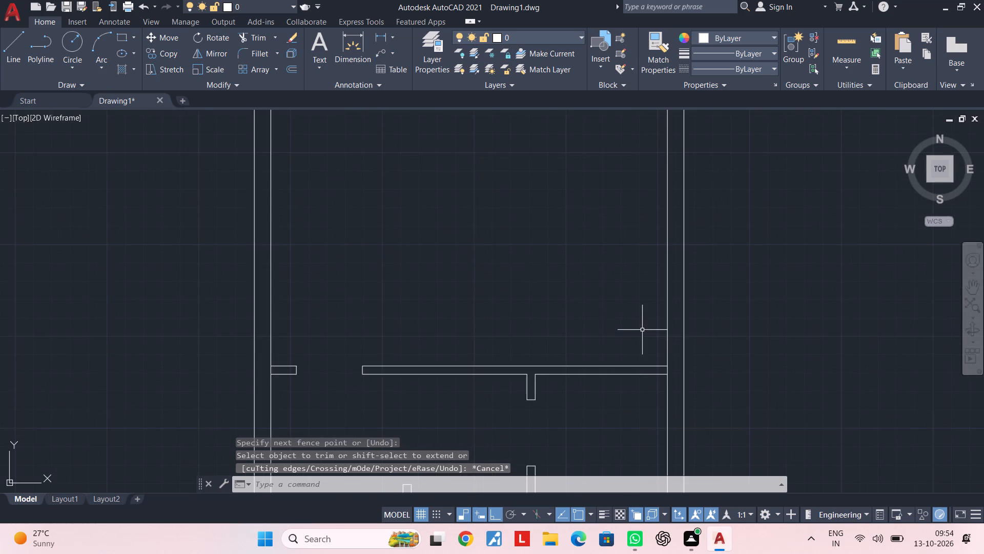
Examine the top room's partition, the 3' doorways and the wall junctions below for overlapping lines still needing cleanup.
{"action": "middle_click_drag", "start_coordinate": [642, 327], "coordinate": [642, 322]}
{"action": "middle_click_drag", "start_coordinate": [642, 315], "coordinate": [650, 262]}
{"action": "scroll", "coordinate": [638, 299], "scroll_direction": "down", "scroll_amount": 1}
{"action": "middle_click_drag", "start_coordinate": [658, 296], "coordinate": [686, 289]}
{"action": "key", "text": "Escape"}
{"action": "scroll", "coordinate": [622, 321], "scroll_direction": "down", "scroll_amount": 1}
{"action": "middle_click_drag", "start_coordinate": [644, 310], "coordinate": [687, 286]}
{"action": "key", "text": "Escape"}
{"action": "key", "text": "Escape"}
{"action": "key", "text": "Escape"}
{"action": "middle_click", "coordinate": [691, 288]}
{"action": "key", "text": "Escape"}
{"action": "key", "text": "Escape"}
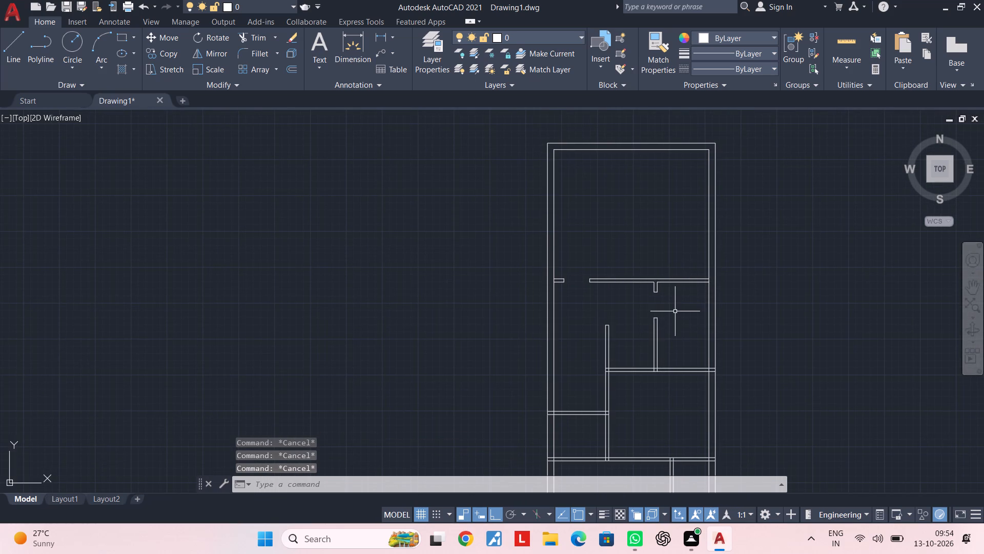
{"action": "key", "text": "Escape"}
{"action": "key", "text": "Escape"}
{"action": "key", "text": "Escape"}
{"action": "key", "text": "Escape"}
{"action": "middle_click_drag", "start_coordinate": [678, 315], "coordinate": [678, 287]}
{"action": "scroll", "coordinate": [624, 258], "scroll_direction": "up", "scroll_amount": 2}
{"action": "middle_click_drag", "start_coordinate": [591, 258], "coordinate": [643, 268]}
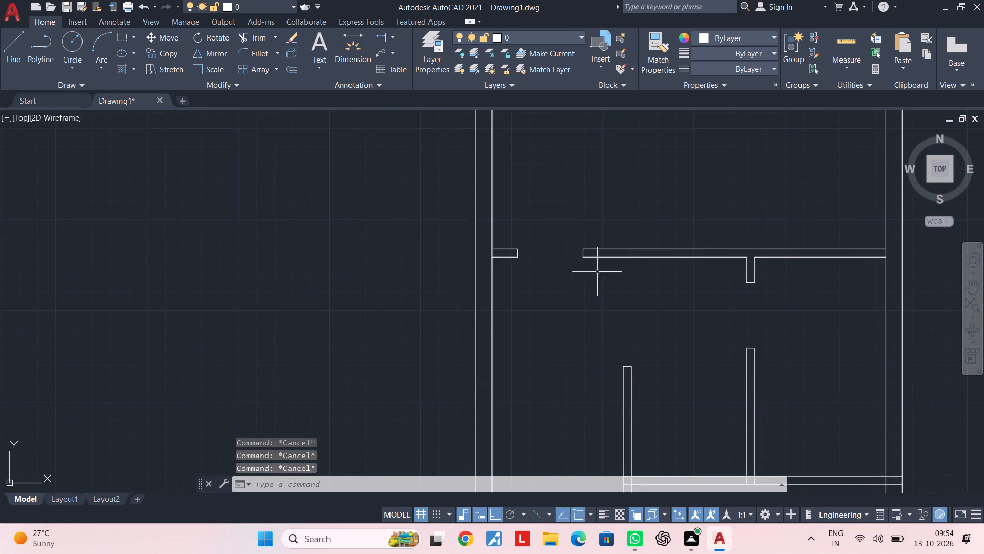
{"action": "scroll", "coordinate": [579, 265], "scroll_direction": "up", "scroll_amount": 1}
{"action": "middle_click_drag", "start_coordinate": [512, 267], "coordinate": [554, 266]}
{"action": "middle_click_drag", "start_coordinate": [645, 251], "coordinate": [559, 265]}
{"action": "scroll", "coordinate": [623, 252], "scroll_direction": "up", "scroll_amount": 2}
{"action": "scroll", "coordinate": [633, 260], "scroll_direction": "down", "scroll_amount": 1}
{"action": "middle_click_drag", "start_coordinate": [611, 263], "coordinate": [593, 263]}
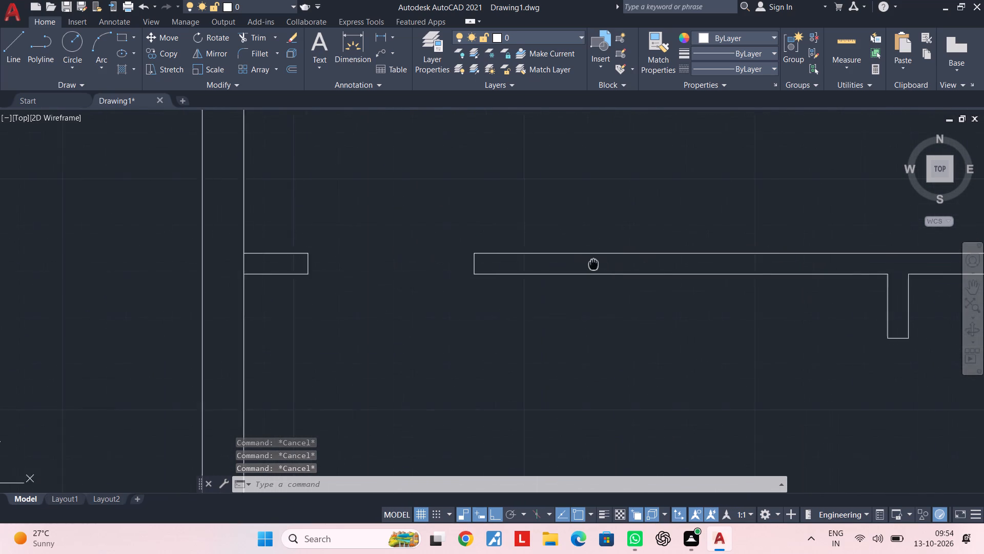
{"action": "middle_click_drag", "start_coordinate": [593, 263], "coordinate": [480, 264]}
{"action": "scroll", "coordinate": [493, 264], "scroll_direction": "down", "scroll_amount": 2}
{"action": "middle_click_drag", "start_coordinate": [493, 264], "coordinate": [461, 268]}
{"action": "key", "text": "Escape"}
{"action": "middle_click_drag", "start_coordinate": [528, 327], "coordinate": [521, 127]}
{"action": "key", "text": "Escape"}
{"action": "middle_click_drag", "start_coordinate": [536, 227], "coordinate": [532, 186]}
{"action": "key", "text": "Escape"}
{"action": "key", "text": "Escape"}
{"action": "key", "text": "Escape"}
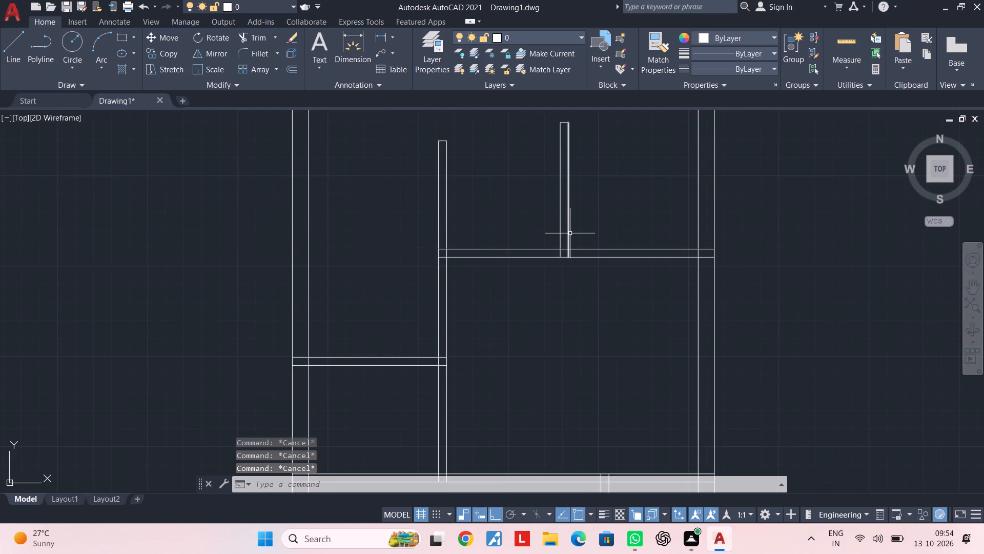
{"action": "key", "text": "Escape"}
{"action": "key", "text": "Escape"}
{"action": "key", "text": "Escape"}
{"action": "key", "text": "Escape"}
{"action": "key", "text": "Escape"}
Trim both line ends of the horizontal partition below the top room's partition where they run through the right outer wall.
{"action": "key", "text": "t"}
{"action": "type", "text": "r"}
{"action": "key", "text": "space"}
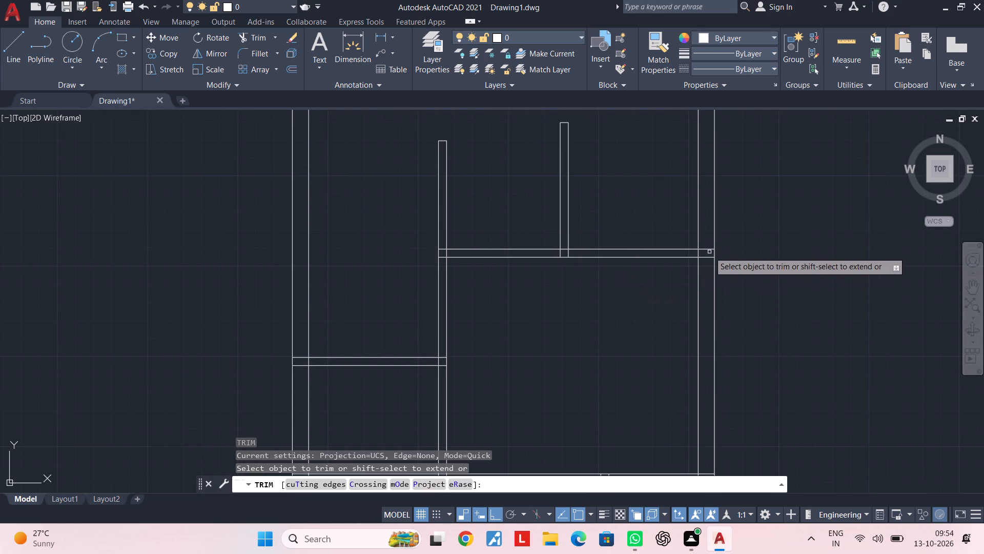
{"action": "scroll", "coordinate": [709, 251], "scroll_direction": "up", "scroll_amount": 3}
{"action": "left_click", "coordinate": [693, 216]}
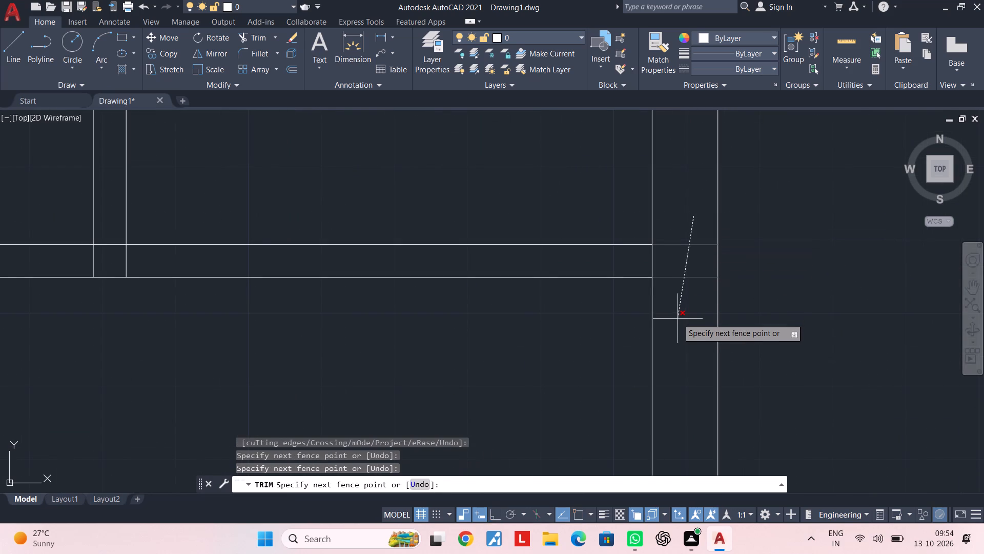
{"action": "left_click", "coordinate": [678, 319]}
{"action": "scroll", "coordinate": [577, 325], "scroll_direction": "down", "scroll_amount": 3}
{"action": "middle_click_drag", "start_coordinate": [583, 323], "coordinate": [770, 274]}
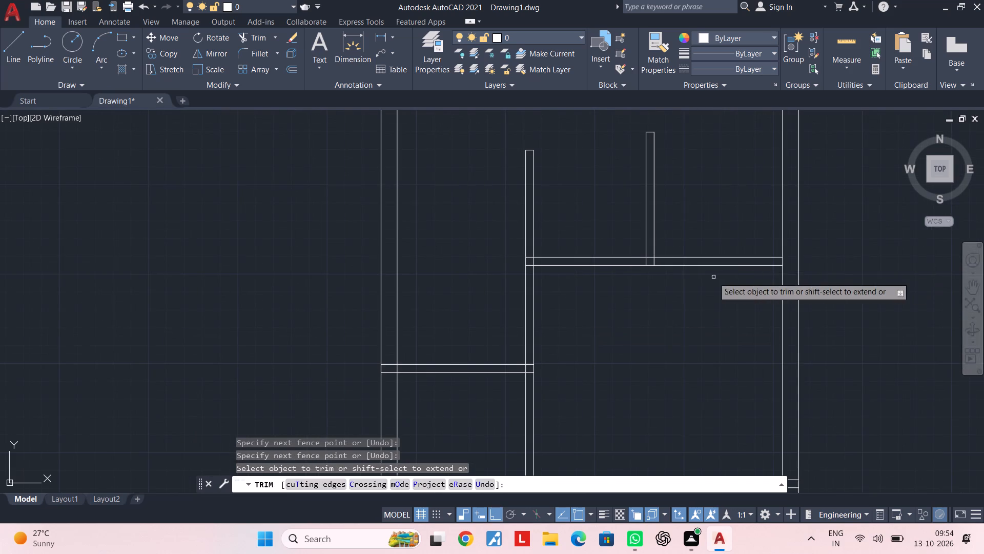
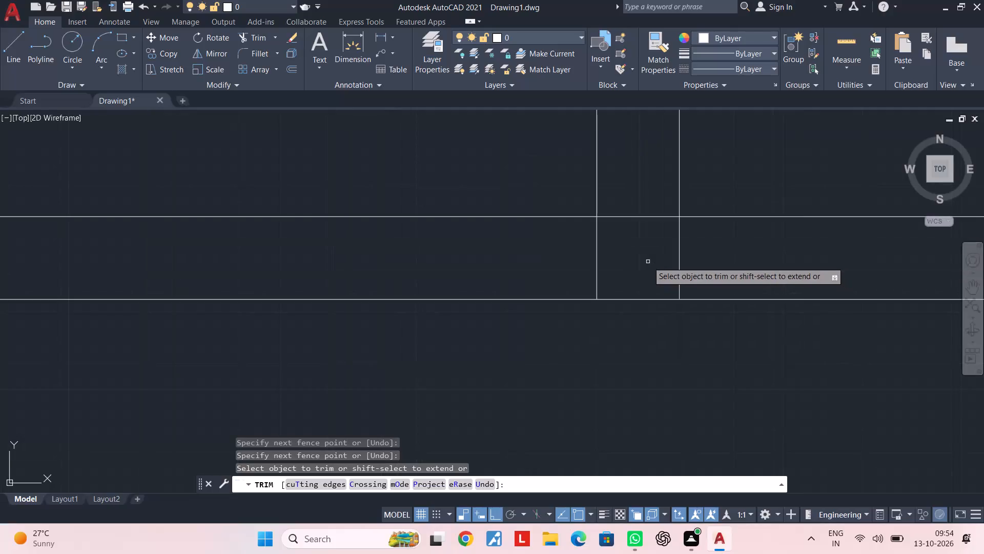
Trim the overlapping lines where the upper vertical partition meets the horizontal partition below the top room's partition.
{"action": "left_click", "coordinate": [711, 255]}
{"action": "left_click", "coordinate": [574, 258]}
{"action": "left_click", "coordinate": [622, 254]}
{"action": "left_click", "coordinate": [618, 152]}
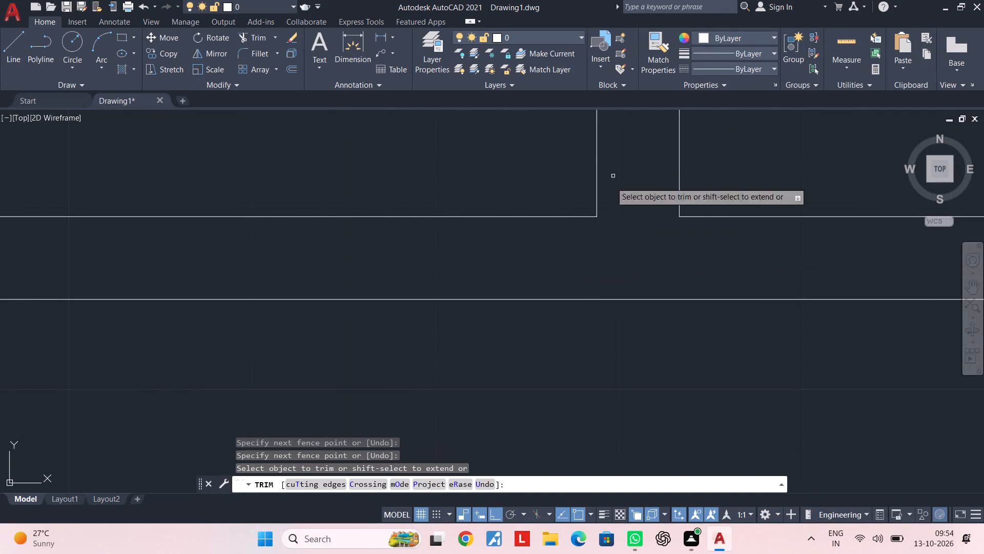
{"action": "scroll", "coordinate": [586, 320], "scroll_direction": "down", "scroll_amount": 4}
{"action": "middle_click_drag", "start_coordinate": [580, 327], "coordinate": [682, 316]}
{"action": "key", "text": "Escape"}
{"action": "key", "text": "Escape"}
{"action": "key", "text": "Escape"}
{"action": "key", "text": "Escape"}
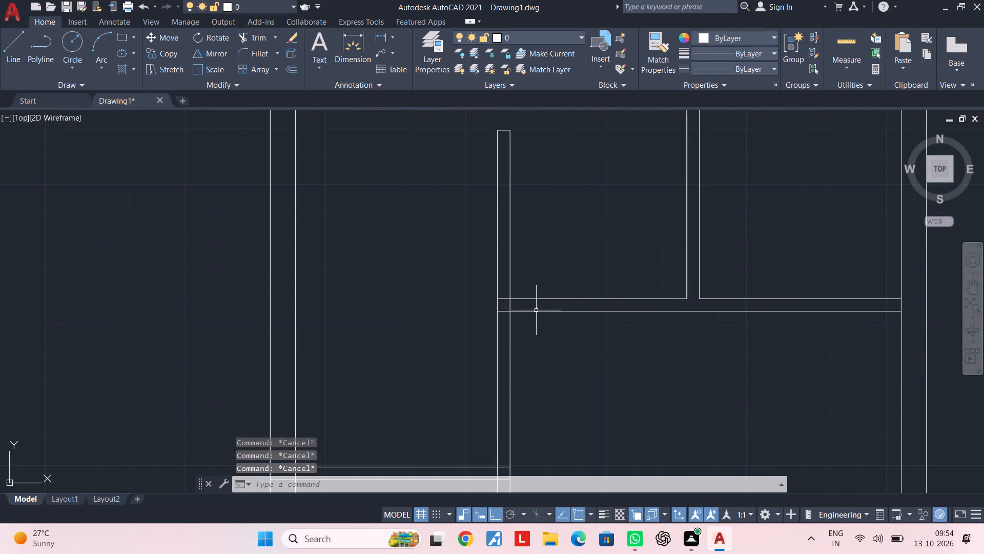
Offset the right face of the left vertical partition 6" to the right for a door jamb line.
{"action": "scroll", "coordinate": [535, 310], "scroll_direction": "up", "scroll_amount": 2}
{"action": "middle_click_drag", "start_coordinate": [519, 316], "coordinate": [572, 311]}
{"action": "scroll", "coordinate": [572, 311], "scroll_direction": "up", "scroll_amount": 1}
{"action": "key", "text": "Escape"}
{"action": "key", "text": "Escape"}
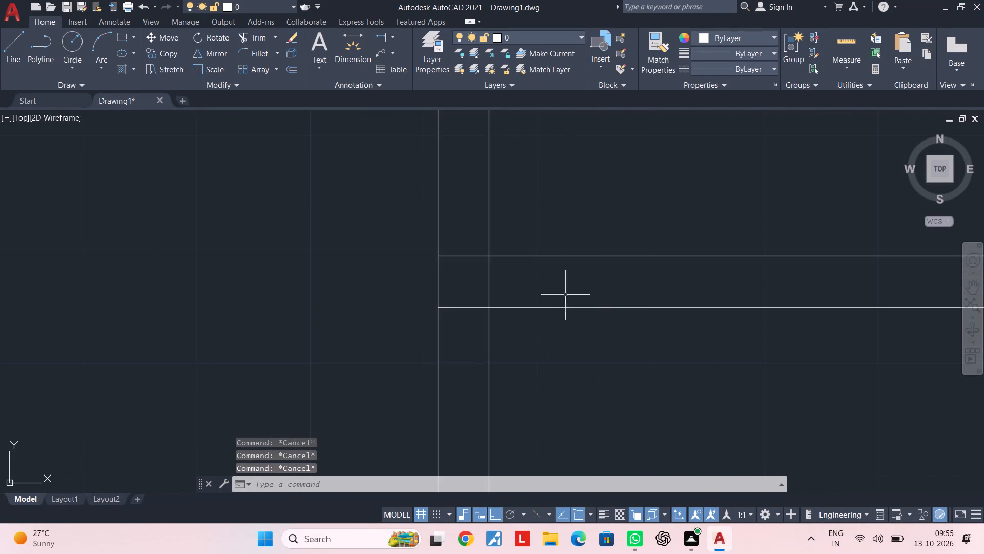
{"action": "key", "text": "Escape"}
{"action": "key", "text": "o"}
{"action": "type", "text": "f 6\""}
{"action": "key", "text": "Return"}
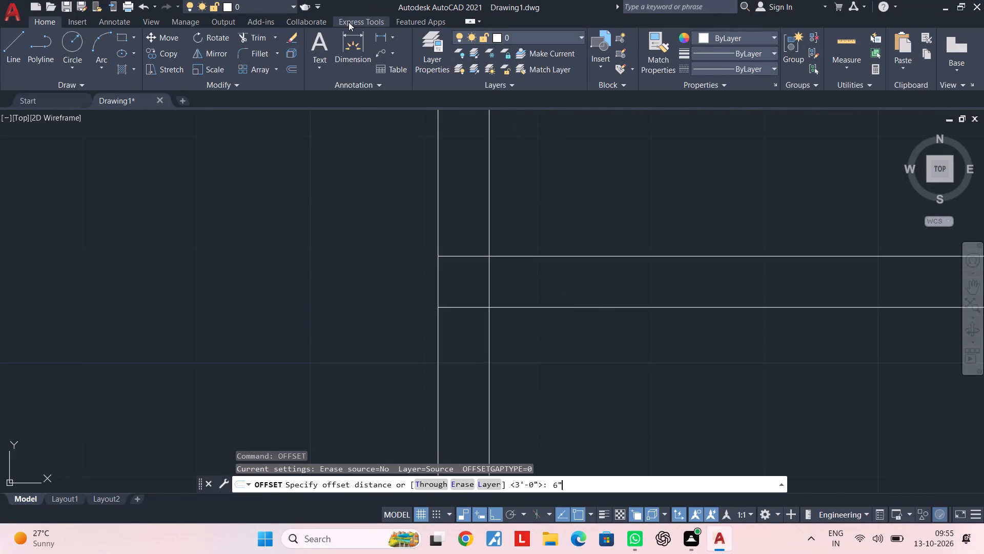
{"action": "left_click", "coordinate": [489, 329]}
{"action": "left_click", "coordinate": [584, 330]}
{"action": "scroll", "coordinate": [627, 308], "scroll_direction": "down", "scroll_amount": 4}
{"action": "key", "text": "Escape"}
{"action": "middle_click_drag", "start_coordinate": [653, 307], "coordinate": [560, 308]}
{"action": "key", "text": "Escape"}
{"action": "key", "text": "Escape"}
Trim the 6" offset line above and below so only the piece across the horizontal partition remains.
{"action": "key", "text": "t"}
{"action": "type", "text": "r"}
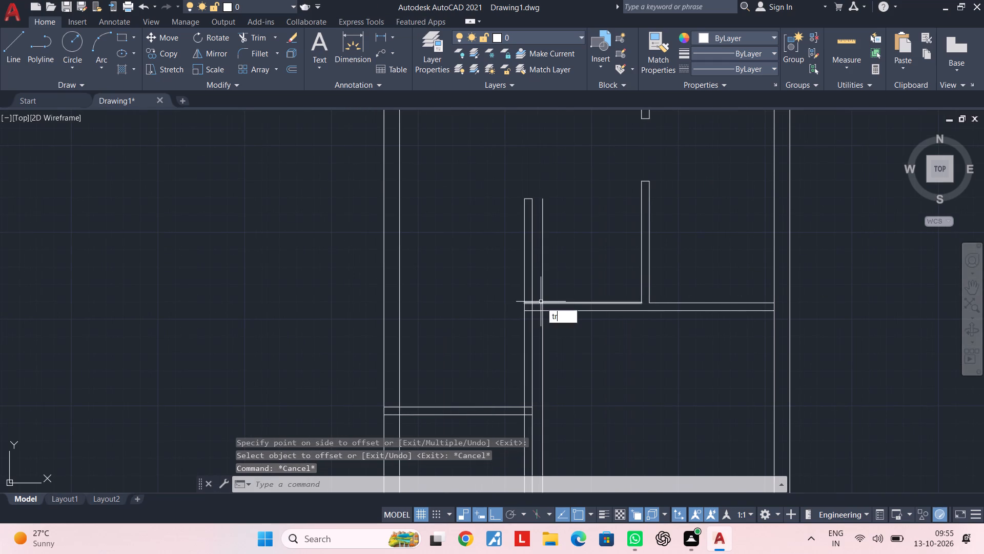
{"action": "key", "text": "space"}
{"action": "scroll", "coordinate": [541, 290], "scroll_direction": "up", "scroll_amount": 3}
{"action": "left_click", "coordinate": [564, 264]}
{"action": "left_click", "coordinate": [518, 283]}
{"action": "left_click", "coordinate": [560, 389]}
{"action": "left_click", "coordinate": [543, 395]}
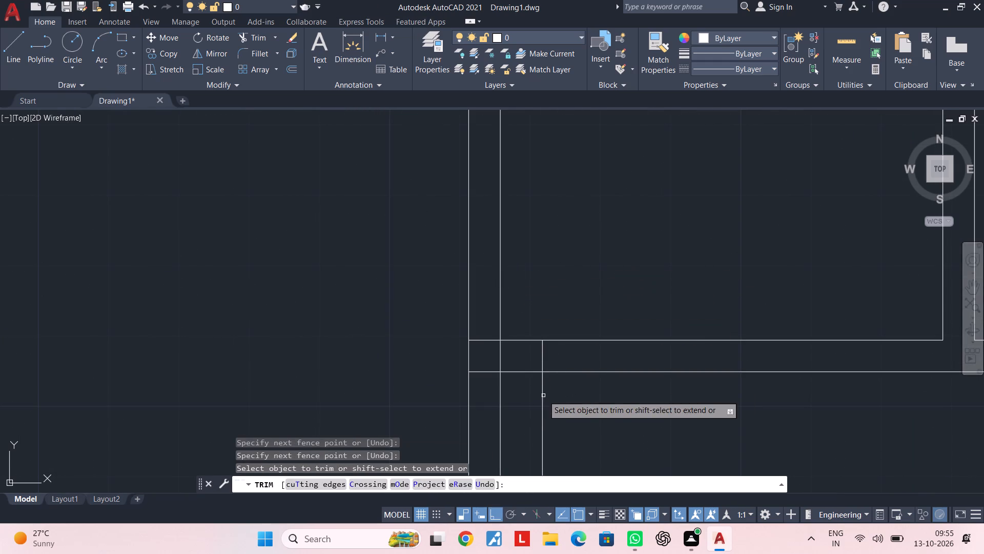
{"action": "left_click", "coordinate": [538, 397]}
{"action": "left_click", "coordinate": [549, 396]}
{"action": "key", "text": "Escape"}
{"action": "key", "text": "Escape"}
{"action": "key", "text": "Escape"}
{"action": "key", "text": "Escape"}
{"action": "key", "text": "Escape"}
Offset the short jamb line 4' to the right along the horizontal partition.
{"action": "type", "text": "of 4'"}
{"action": "key", "text": "Return"}
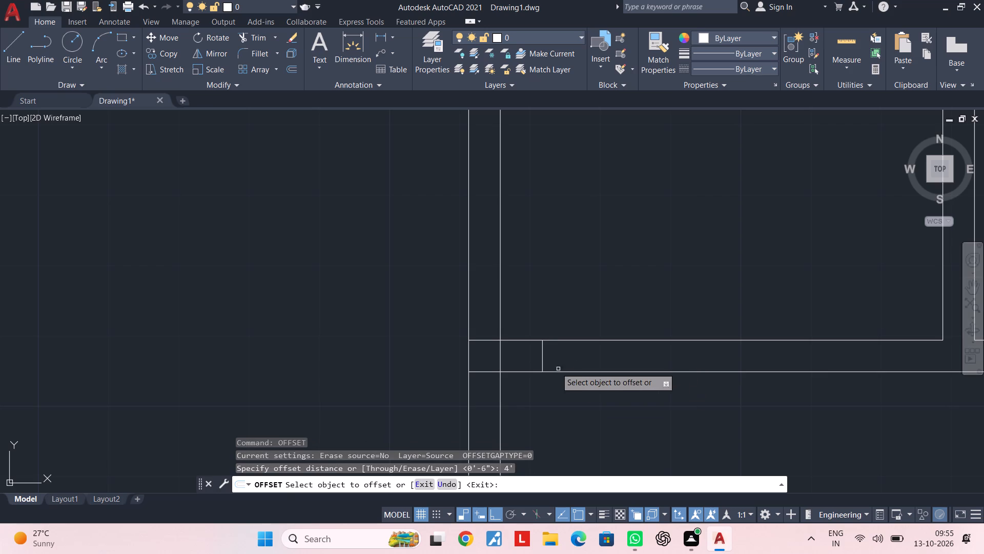
{"action": "left_click", "coordinate": [543, 361]}
{"action": "left_click", "coordinate": [717, 350]}
{"action": "scroll", "coordinate": [778, 362], "scroll_direction": "down", "scroll_amount": 1}
{"action": "middle_click_drag", "start_coordinate": [772, 362], "coordinate": [688, 362]}
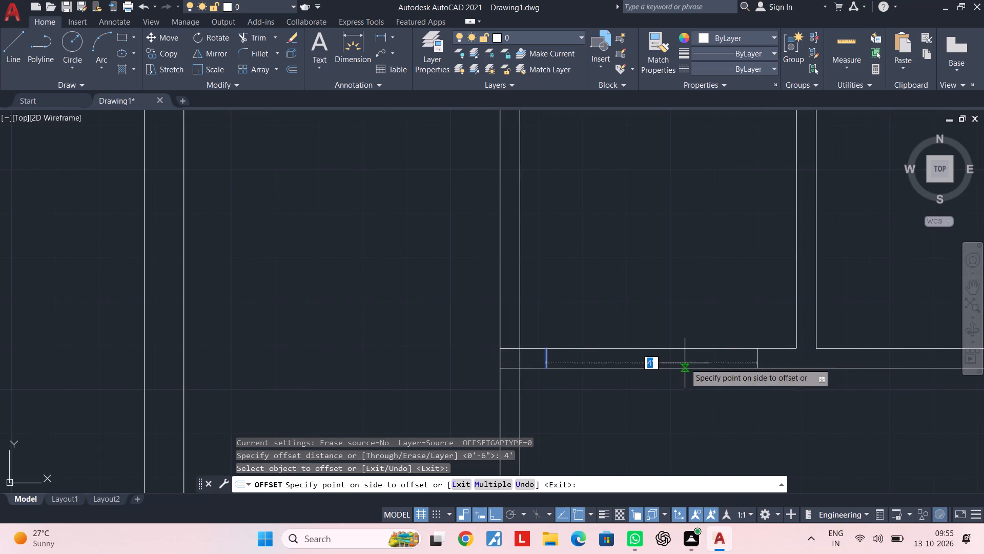
{"action": "left_click", "coordinate": [684, 363]}
{"action": "key", "text": "Escape"}
{"action": "key", "text": "Escape"}
{"action": "key", "text": "Escape"}
{"action": "key", "text": "Escape"}
{"action": "key", "text": "Escape"}
{"action": "key", "text": "Escape"}
Trim both horizontal partition lines between the two jamb lines to cut the 4' opening.
{"action": "type", "text": "tr"}
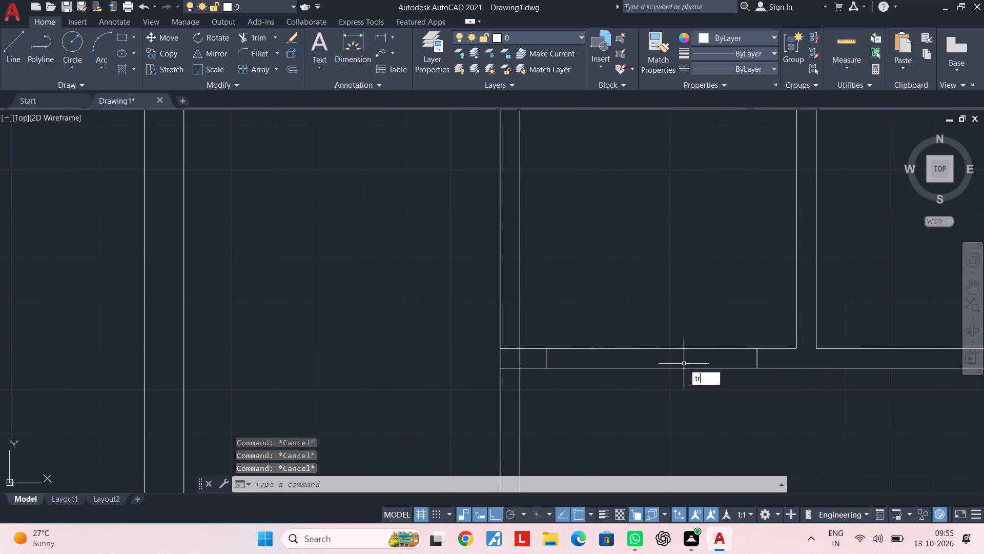
{"action": "key", "text": "space"}
{"action": "left_click", "coordinate": [666, 397]}
{"action": "left_click", "coordinate": [656, 295]}
{"action": "key", "text": "Escape"}
Trim the overlapping lines where the horizontal partition stub beside the 4' opening meets the left vertical partition.
{"action": "key", "text": "space"}
{"action": "scroll", "coordinate": [526, 367], "scroll_direction": "up", "scroll_amount": 3}
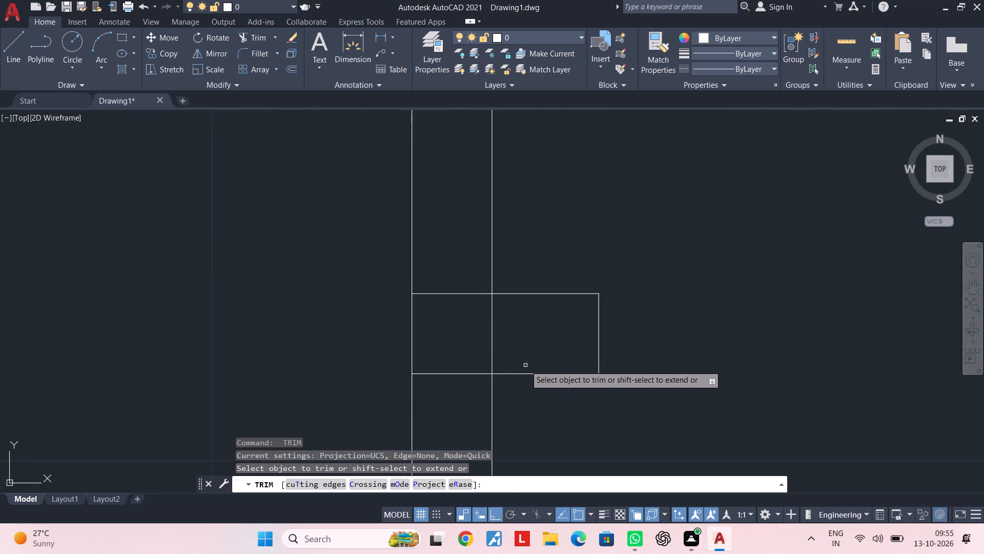
{"action": "left_click", "coordinate": [518, 352]}
{"action": "left_click", "coordinate": [482, 353]}
{"action": "left_click", "coordinate": [449, 260]}
{"action": "left_click", "coordinate": [450, 413]}
{"action": "key", "text": "Escape"}
{"action": "scroll", "coordinate": [468, 417], "scroll_direction": "down", "scroll_amount": 6}
{"action": "middle_click_drag", "start_coordinate": [550, 418], "coordinate": [513, 342]}
{"action": "key", "text": "Escape"}
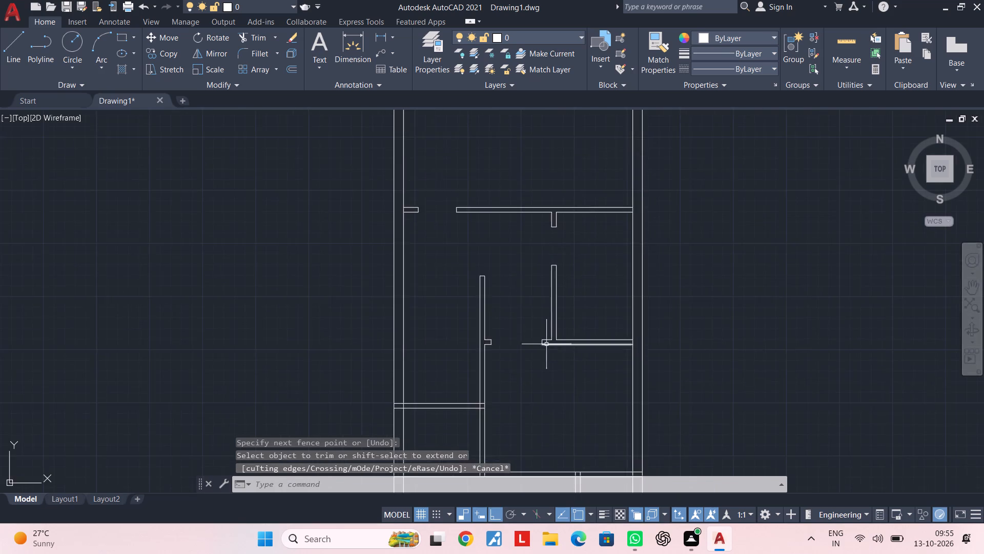
Examine the partitions and wall junctions below the 4' opening for overlapping lines still needing cleanup.
{"action": "key", "text": "Escape"}
{"action": "scroll", "coordinate": [553, 344], "scroll_direction": "up", "scroll_amount": 4}
{"action": "middle_click_drag", "start_coordinate": [534, 382], "coordinate": [605, 238]}
{"action": "scroll", "coordinate": [556, 305], "scroll_direction": "down", "scroll_amount": 4}
{"action": "middle_click_drag", "start_coordinate": [568, 302], "coordinate": [638, 226]}
{"action": "middle_click_drag", "start_coordinate": [602, 264], "coordinate": [638, 249]}
{"action": "key", "text": "Escape"}
{"action": "middle_click_drag", "start_coordinate": [606, 254], "coordinate": [599, 342]}
{"action": "key", "text": "Escape"}
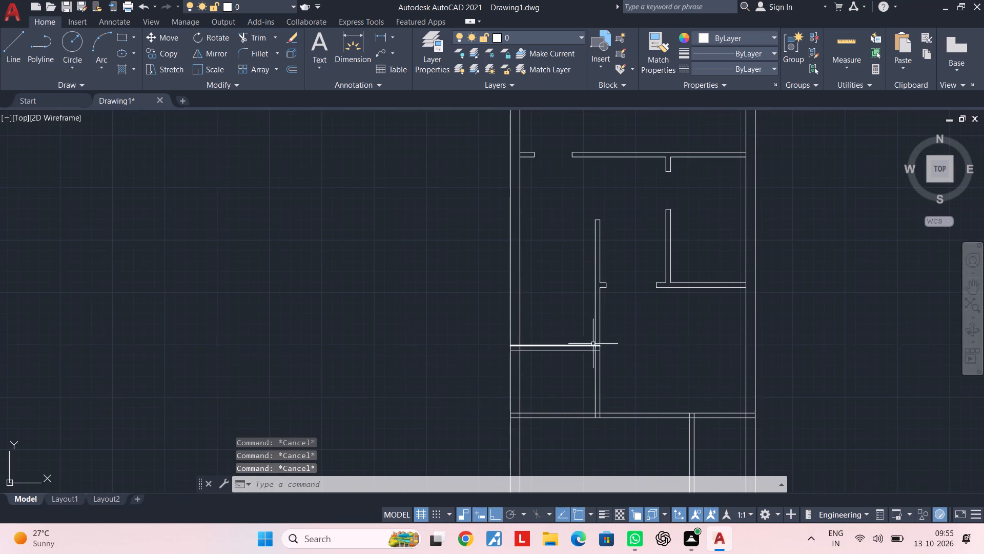
{"action": "key", "text": "Escape"}
{"action": "middle_click_drag", "start_coordinate": [582, 324], "coordinate": [582, 343]}
{"action": "middle_click_drag", "start_coordinate": [599, 322], "coordinate": [609, 236]}
{"action": "scroll", "coordinate": [613, 264], "scroll_direction": "up", "scroll_amount": 2}
{"action": "middle_click_drag", "start_coordinate": [624, 270], "coordinate": [642, 234]}
{"action": "key", "text": "Escape"}
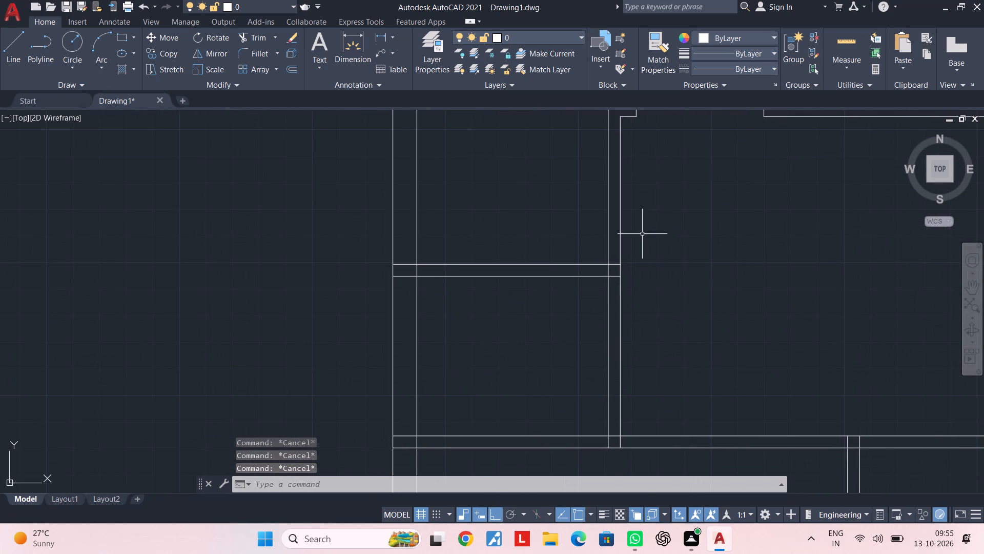
{"action": "key", "text": "Escape"}
{"action": "key", "text": "Escape"}
{"action": "key", "text": "Escape"}
{"action": "key", "text": "Escape"}
{"action": "middle_click_drag", "start_coordinate": [663, 263], "coordinate": [658, 208]}
{"action": "middle_click_drag", "start_coordinate": [610, 253], "coordinate": [627, 230]}
{"action": "key", "text": "Escape"}
{"action": "key", "text": "Escape"}
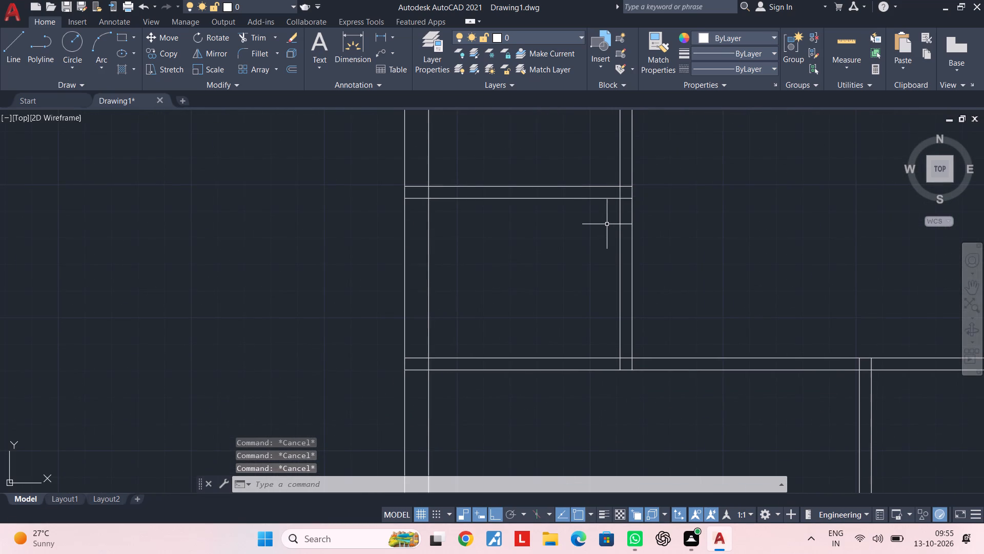
Trim both ends of the short horizontal partition where they run through the vertical partition and the left outer wall.
{"action": "type", "text": "tr"}
{"action": "key", "text": "space"}
{"action": "scroll", "coordinate": [618, 198], "scroll_direction": "up", "scroll_amount": 3}
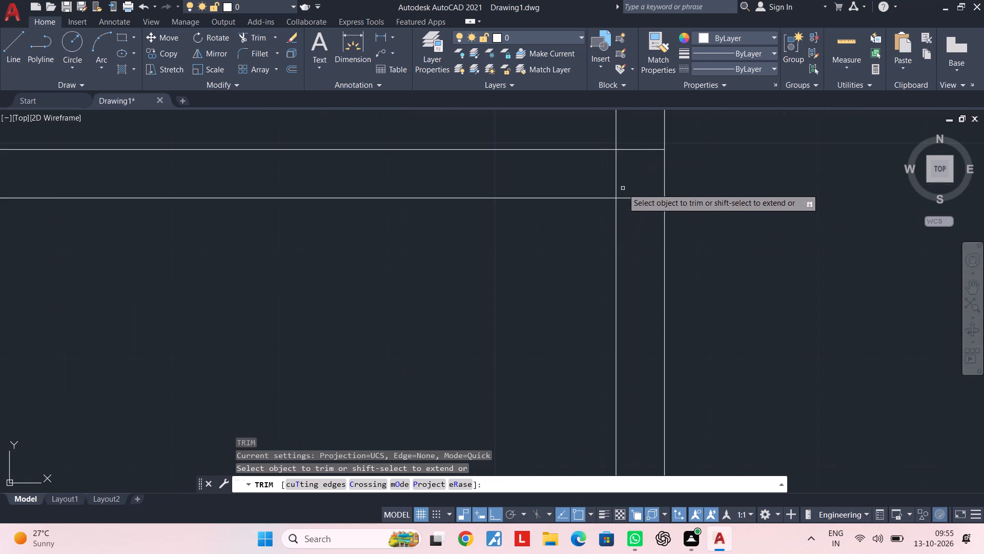
{"action": "left_click", "coordinate": [635, 139]}
{"action": "left_click", "coordinate": [633, 240]}
{"action": "scroll", "coordinate": [518, 281], "scroll_direction": "down", "scroll_amount": 3}
{"action": "middle_click_drag", "start_coordinate": [536, 278], "coordinate": [731, 258]}
{"action": "scroll", "coordinate": [530, 250], "scroll_direction": "up", "scroll_amount": 2}
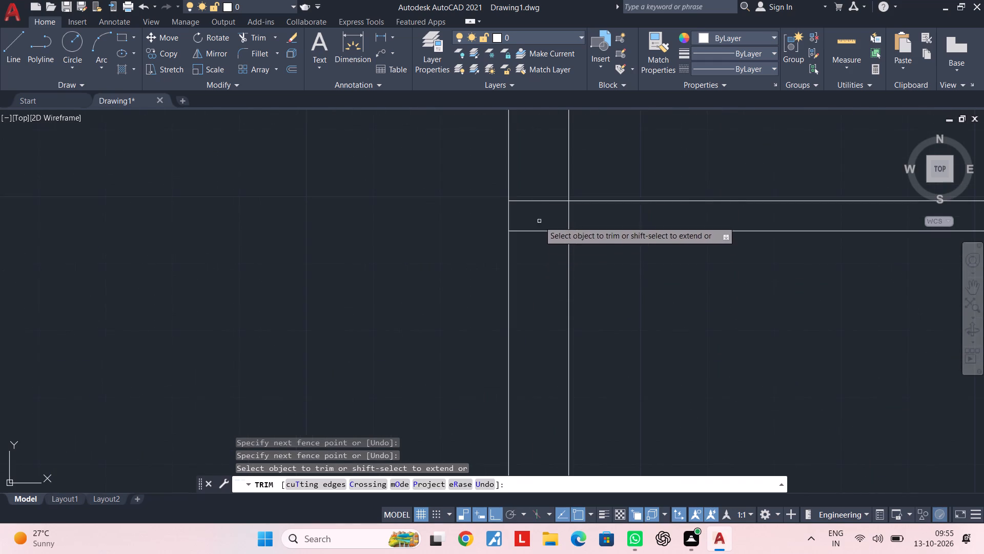
{"action": "left_click", "coordinate": [548, 166]}
{"action": "left_click", "coordinate": [520, 296]}
Offset the top line of the next horizontal partition below 6" upward for a door jamb line.
{"action": "scroll", "coordinate": [528, 303], "scroll_direction": "down", "scroll_amount": 5}
{"action": "middle_click_drag", "start_coordinate": [568, 320], "coordinate": [563, 241]}
{"action": "scroll", "coordinate": [562, 239], "scroll_direction": "up", "scroll_amount": 2}
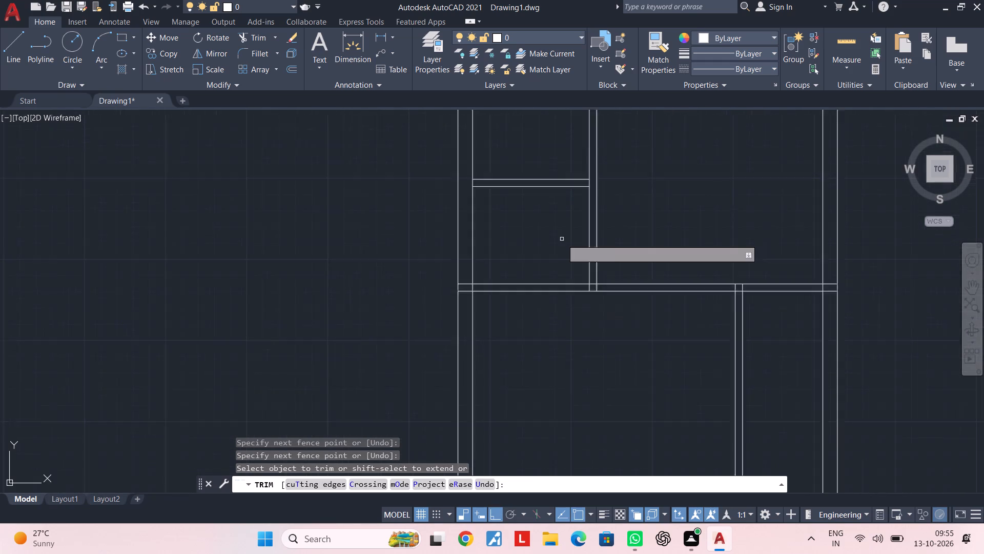
{"action": "scroll", "coordinate": [562, 239], "scroll_direction": "up", "scroll_amount": 1}
{"action": "middle_click_drag", "start_coordinate": [557, 264], "coordinate": [562, 241]}
{"action": "middle_click_drag", "start_coordinate": [561, 244], "coordinate": [561, 188]}
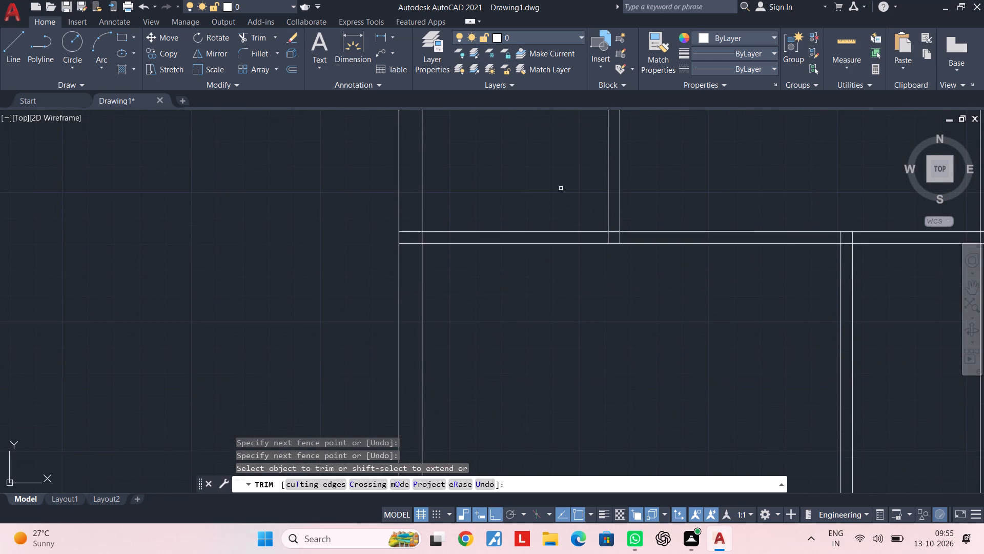
{"action": "scroll", "coordinate": [598, 227], "scroll_direction": "up", "scroll_amount": 2}
{"action": "middle_click_drag", "start_coordinate": [666, 199], "coordinate": [622, 293]}
{"action": "key", "text": "Escape"}
{"action": "key", "text": "Escape"}
{"action": "key", "text": "Escape"}
{"action": "key", "text": "Escape"}
{"action": "type", "text": "of 6\""}
{"action": "key", "text": "Return"}
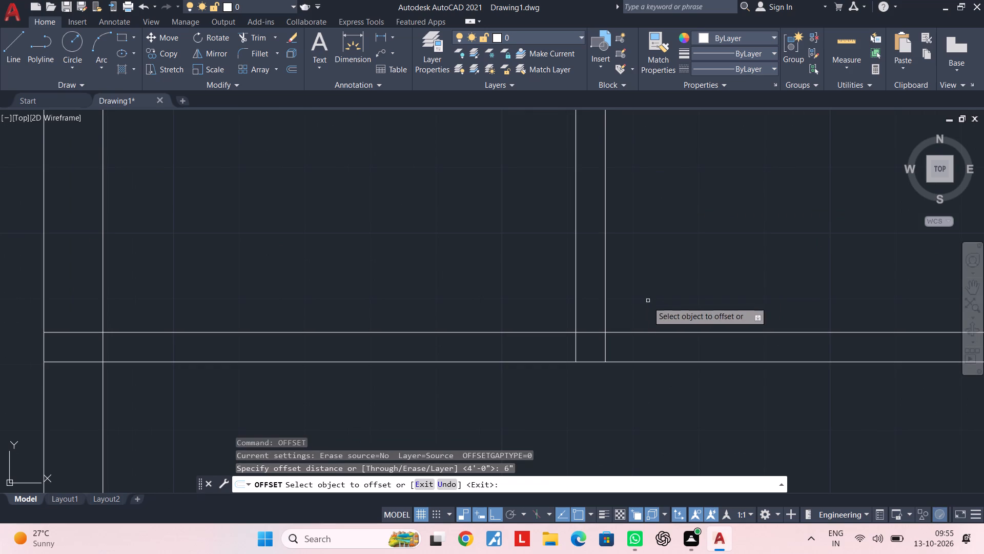
{"action": "left_click", "coordinate": [654, 331]}
{"action": "left_click", "coordinate": [654, 303]}
{"action": "key", "text": "Escape"}
{"action": "key", "text": "Escape"}
Trim the 6" offset line on both sides of the vertical partition, leaving the jamb piece across it.
{"action": "type", "text": "tr"}
{"action": "key", "text": "space"}
{"action": "left_click_drag", "start_coordinate": [544, 322], "coordinate": [547, 316]}
{"action": "left_click", "coordinate": [542, 269]}
{"action": "left_click", "coordinate": [687, 325]}
{"action": "left_click", "coordinate": [671, 268]}
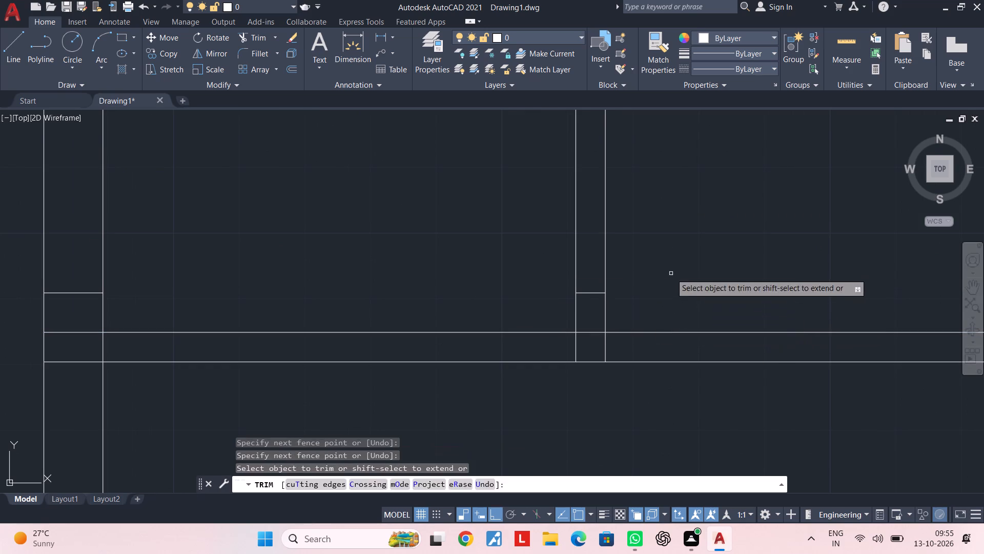
{"action": "key", "text": "Escape"}
{"action": "key", "text": "Escape"}
Delete the leftover piece of the offset line inside the left outer wall.
{"action": "left_click", "coordinate": [14, 267]}
{"action": "left_click", "coordinate": [146, 315]}
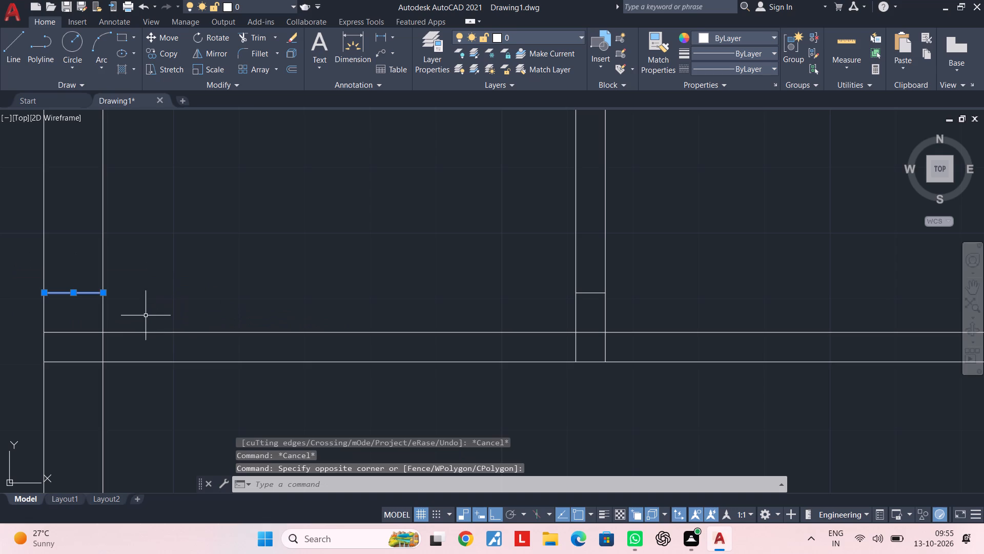
{"action": "key", "text": "Delete"}
{"action": "key", "text": "Escape"}
{"action": "key", "text": "Escape"}
Offset the jamb line in the vertical partition 2'6" upward.
{"action": "middle_click_drag", "start_coordinate": [667, 307], "coordinate": [648, 379]}
{"action": "key", "text": "Escape"}
{"action": "key", "text": "Escape"}
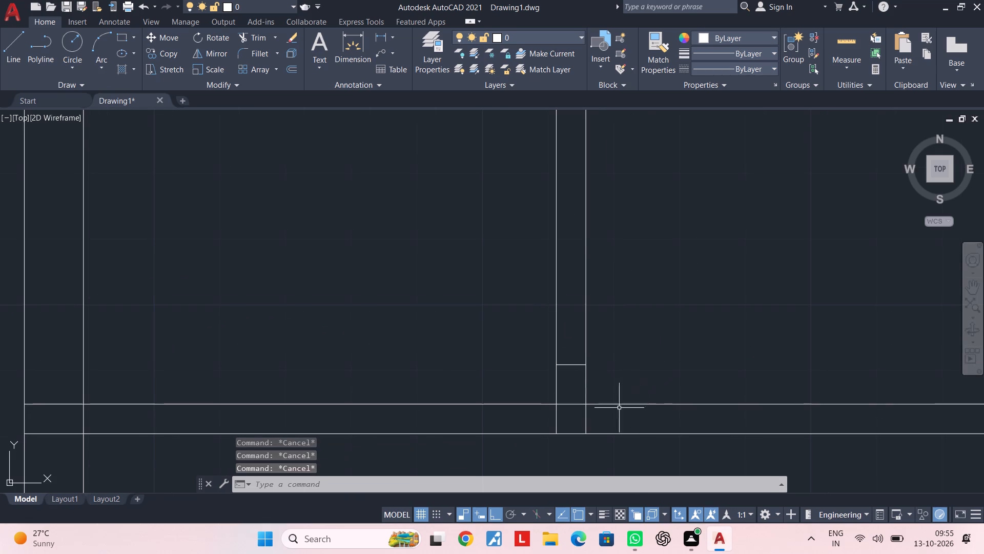
{"action": "type", "text": "of"}
{"action": "key", "text": "space"}
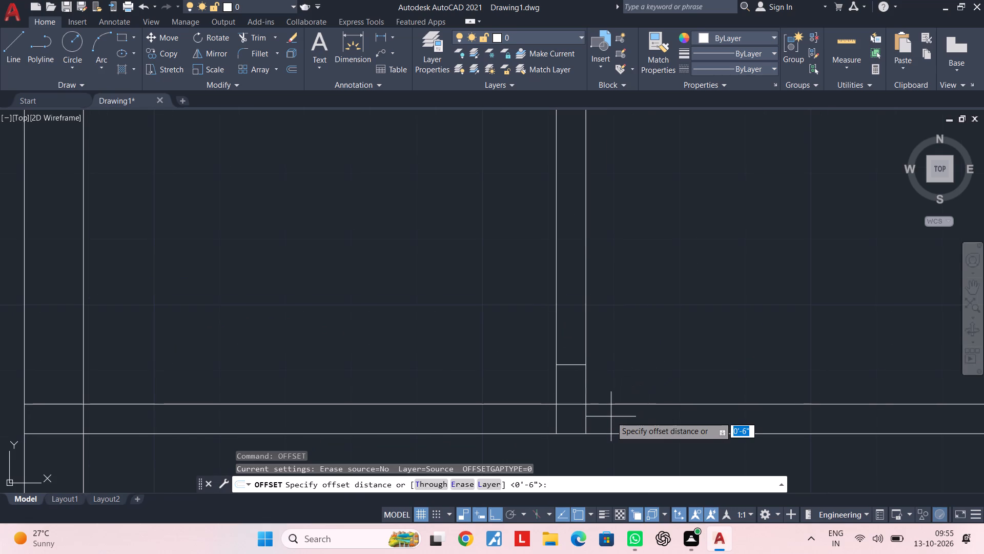
{"action": "type", "text": "2'6\""}
{"action": "key", "text": "Return"}
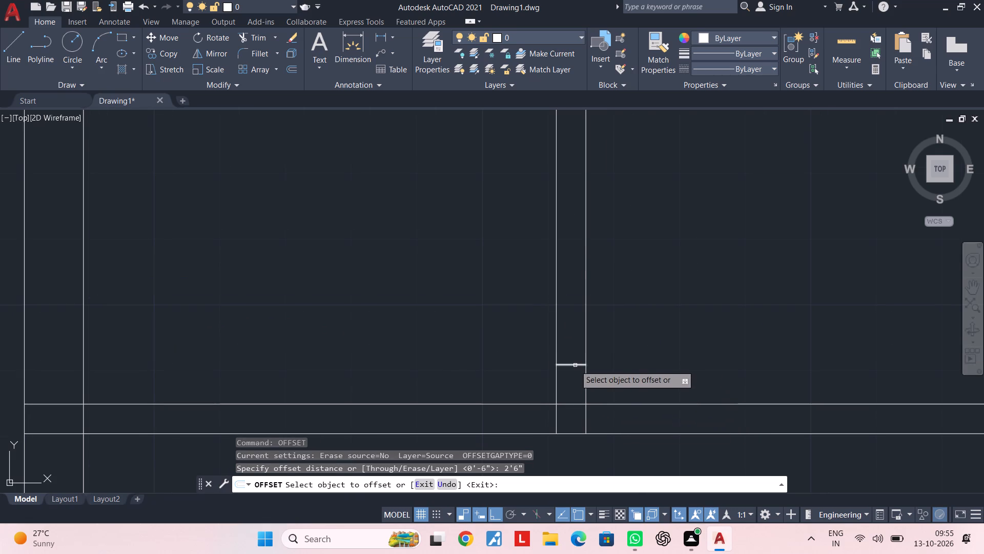
{"action": "left_click", "coordinate": [575, 365]}
{"action": "left_click", "coordinate": [569, 306]}
{"action": "key", "text": "Escape"}
{"action": "key", "text": "Escape"}
Trim both vertical partition lines between the two jamb lines to cut the 2'6" door opening.
{"action": "type", "text": "tr"}
{"action": "key", "text": "space"}
{"action": "left_click", "coordinate": [632, 278]}
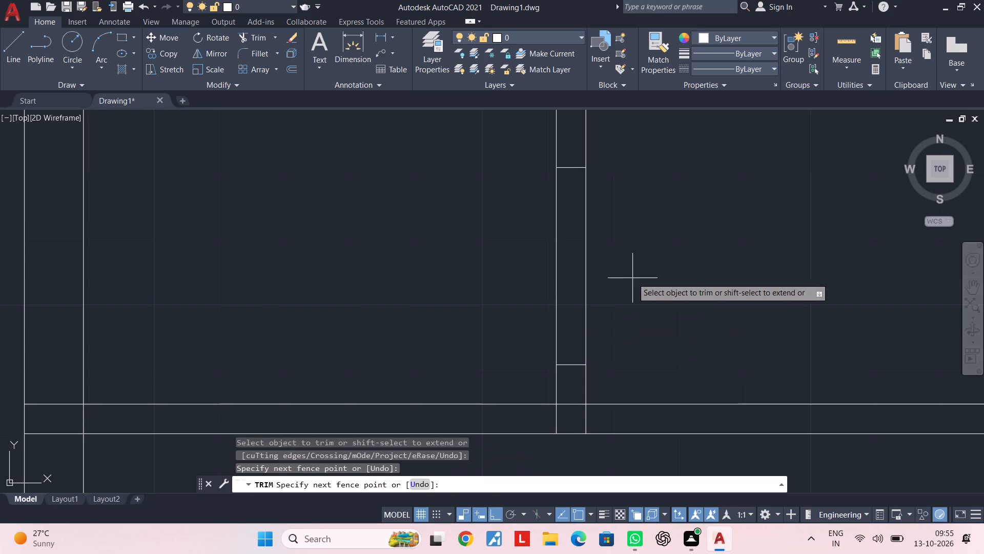
{"action": "left_click", "coordinate": [431, 313]}
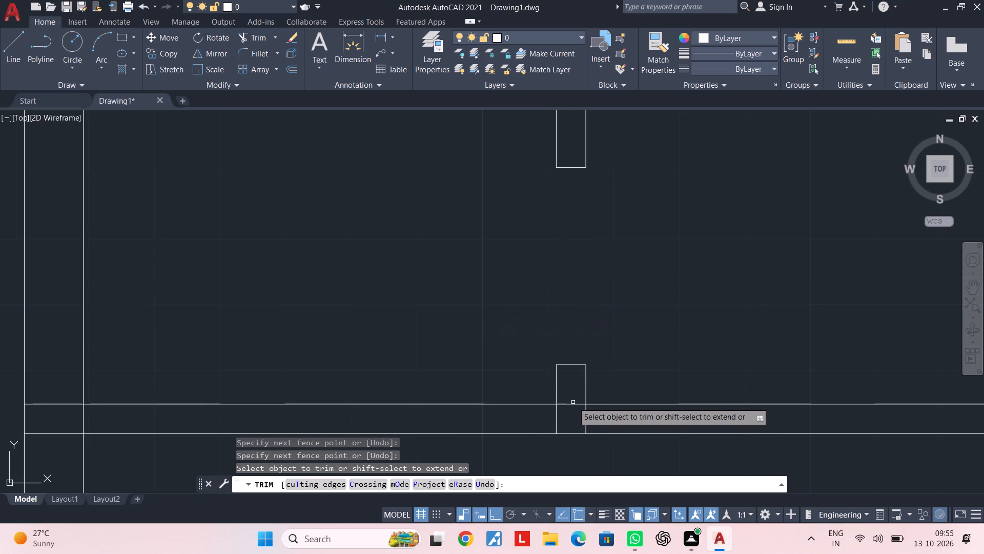
Trim the overlapping lines where the vertical partition stub below the 2'6" opening meets the horizontal partition.
{"action": "left_click", "coordinate": [573, 402]}
{"action": "left_click", "coordinate": [572, 430]}
{"action": "left_click", "coordinate": [537, 425]}
{"action": "left_click", "coordinate": [616, 425]}
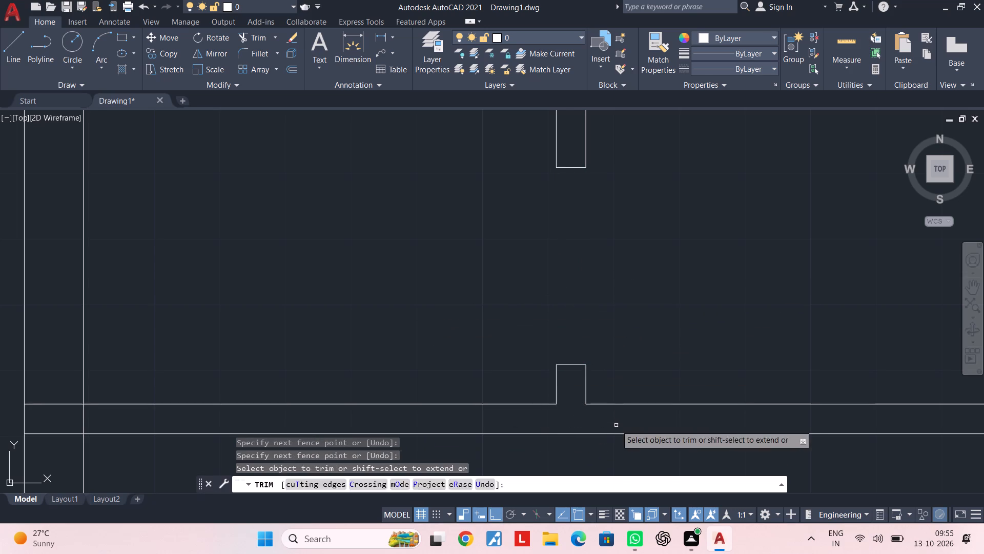
{"action": "key", "text": "Escape"}
Trim the two horizontal partition lines where they run inside the left outer wall, below the 2'6" opening.
{"action": "scroll", "coordinate": [591, 422], "scroll_direction": "down", "scroll_amount": 4}
{"action": "middle_click_drag", "start_coordinate": [583, 422], "coordinate": [668, 372]}
{"action": "scroll", "coordinate": [621, 380], "scroll_direction": "up", "scroll_amount": 3}
{"action": "middle_click_drag", "start_coordinate": [578, 384], "coordinate": [600, 379]}
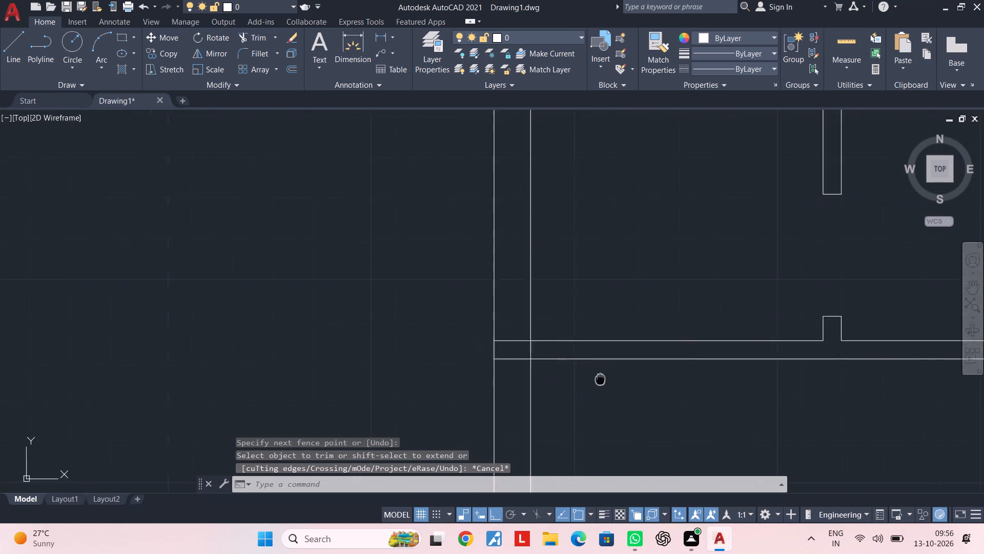
{"action": "middle_click_drag", "start_coordinate": [600, 379], "coordinate": [708, 374]}
{"action": "scroll", "coordinate": [632, 327], "scroll_direction": "up", "scroll_amount": 2}
{"action": "key", "text": "space"}
{"action": "left_click", "coordinate": [632, 326]}
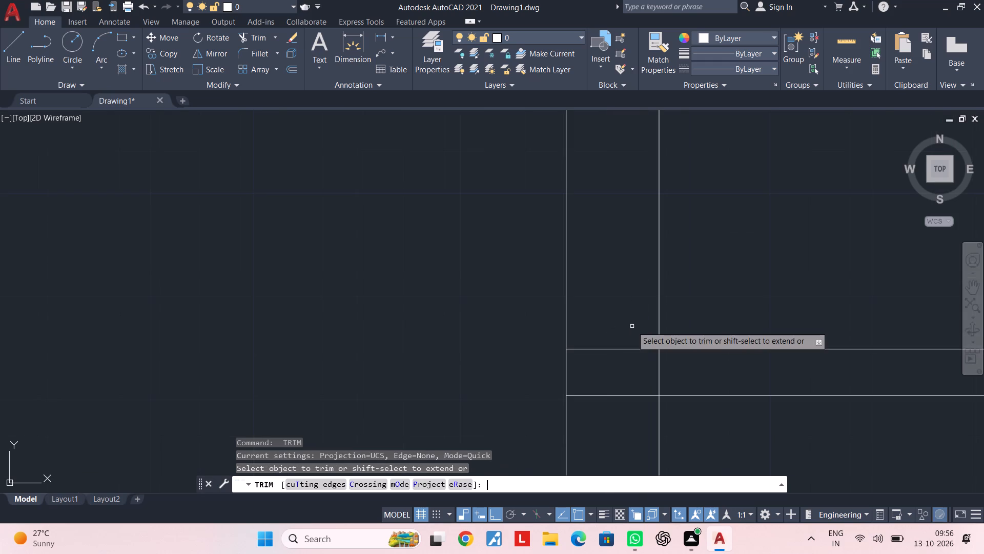
{"action": "left_click_drag", "start_coordinate": [622, 418], "coordinate": [623, 413]}
{"action": "left_click", "coordinate": [609, 242]}
{"action": "scroll", "coordinate": [655, 374], "scroll_direction": "down", "scroll_amount": 5}
{"action": "middle_click_drag", "start_coordinate": [680, 375], "coordinate": [611, 290]}
{"action": "key", "text": "Escape"}
{"action": "key", "text": "Escape"}
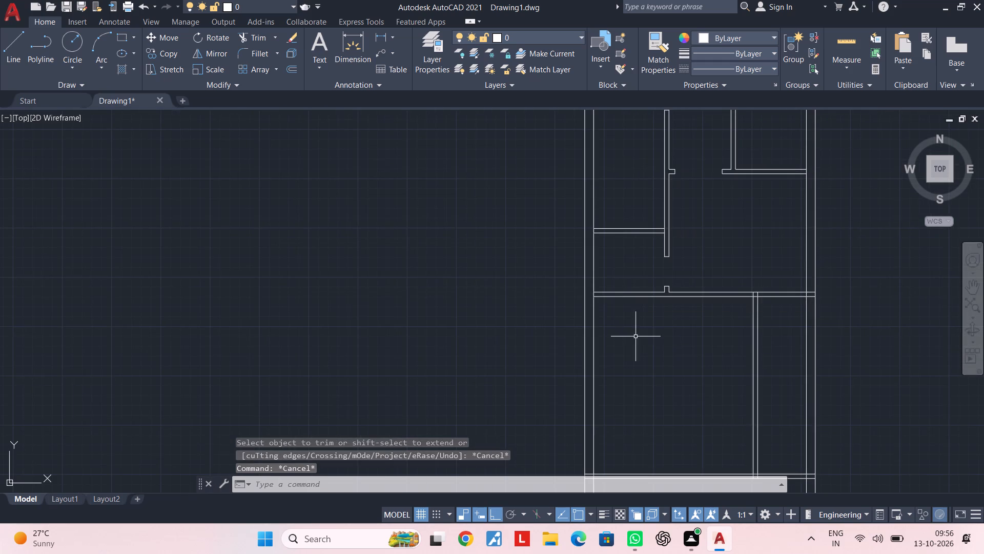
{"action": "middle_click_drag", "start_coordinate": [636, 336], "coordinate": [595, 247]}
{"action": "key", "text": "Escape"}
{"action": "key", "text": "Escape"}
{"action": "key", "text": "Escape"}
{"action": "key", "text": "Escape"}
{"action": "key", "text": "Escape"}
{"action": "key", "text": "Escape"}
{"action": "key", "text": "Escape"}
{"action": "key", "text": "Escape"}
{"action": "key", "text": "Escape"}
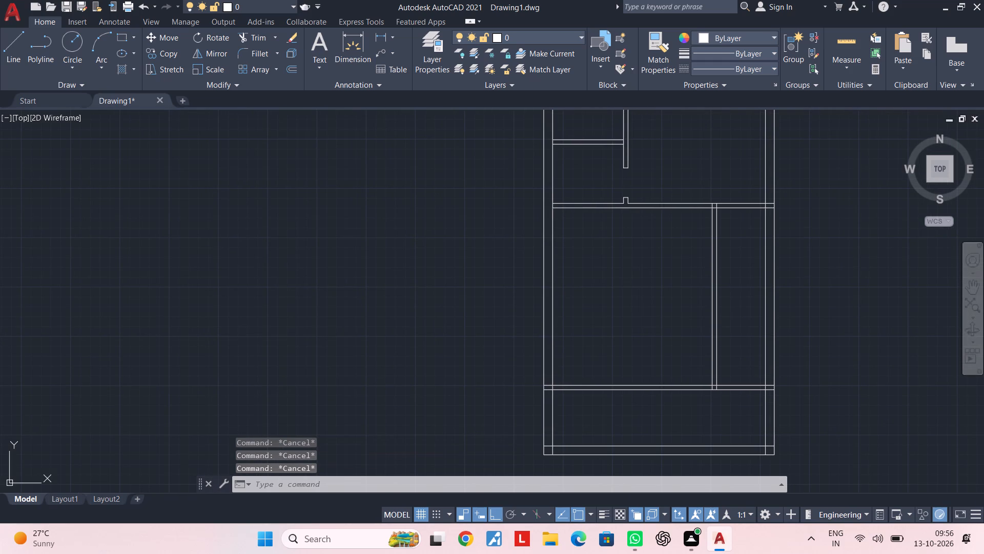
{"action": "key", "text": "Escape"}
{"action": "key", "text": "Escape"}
Trim both lines of the horizontal partition between the vertical partition's outer face and the right outer wall.
{"action": "middle_click_drag", "start_coordinate": [748, 251], "coordinate": [727, 262]}
{"action": "scroll", "coordinate": [720, 242], "scroll_direction": "up", "scroll_amount": 2}
{"action": "middle_click_drag", "start_coordinate": [714, 245], "coordinate": [696, 292]}
{"action": "scroll", "coordinate": [706, 276], "scroll_direction": "up", "scroll_amount": 1}
{"action": "key", "text": "Escape"}
{"action": "key", "text": "Escape"}
{"action": "type", "text": "tr"}
{"action": "key", "text": "space"}
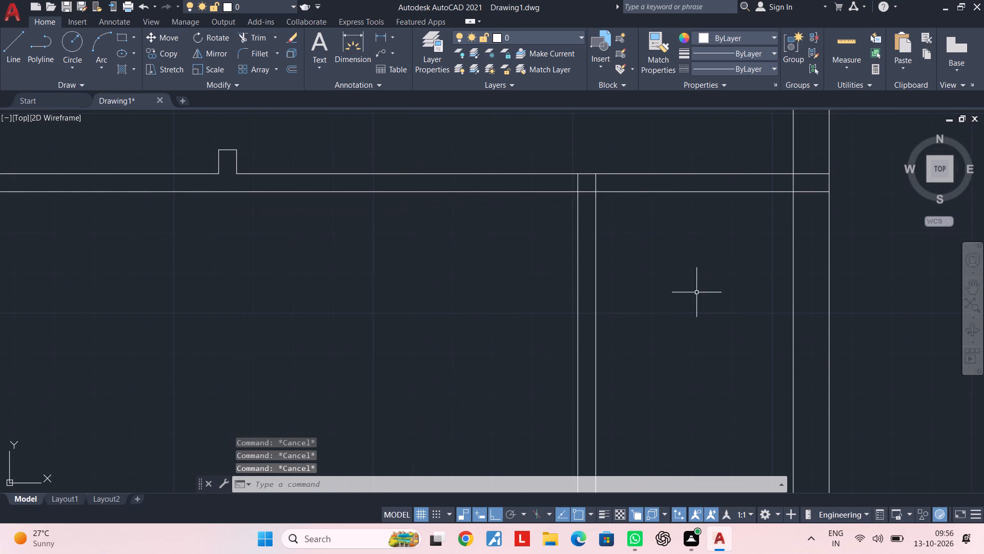
{"action": "left_click", "coordinate": [693, 293]}
{"action": "left_click", "coordinate": [683, 162]}
{"action": "middle_click_drag", "start_coordinate": [723, 230], "coordinate": [694, 248]}
{"action": "key", "text": "Escape"}
{"action": "key", "text": "Escape"}
Delete the two leftover horizontal line pieces inside the right outer wall.
{"action": "left_click", "coordinate": [714, 164]}
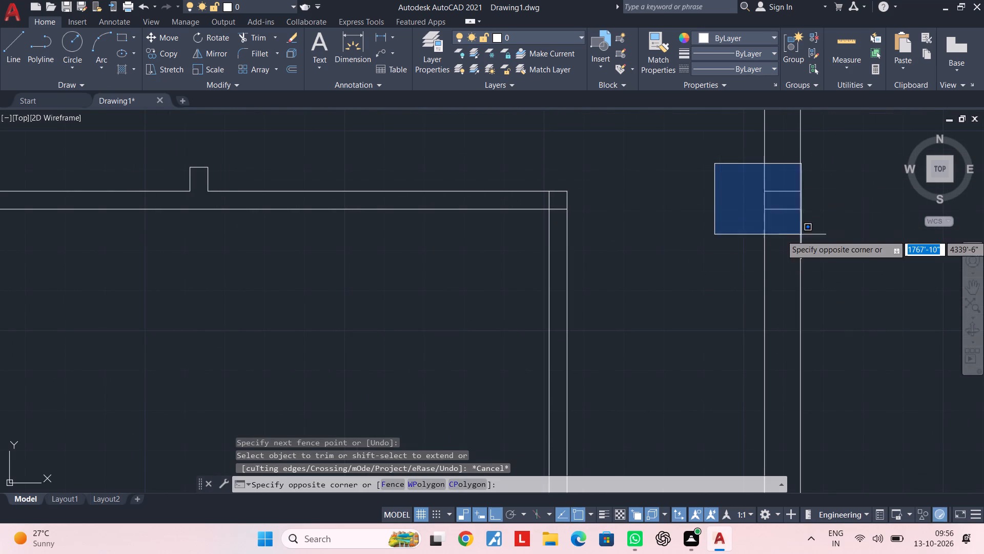
{"action": "left_click", "coordinate": [833, 241]}
{"action": "key", "text": "Delete"}
{"action": "key", "text": "Escape"}
{"action": "scroll", "coordinate": [716, 318], "scroll_direction": "down", "scroll_amount": 5}
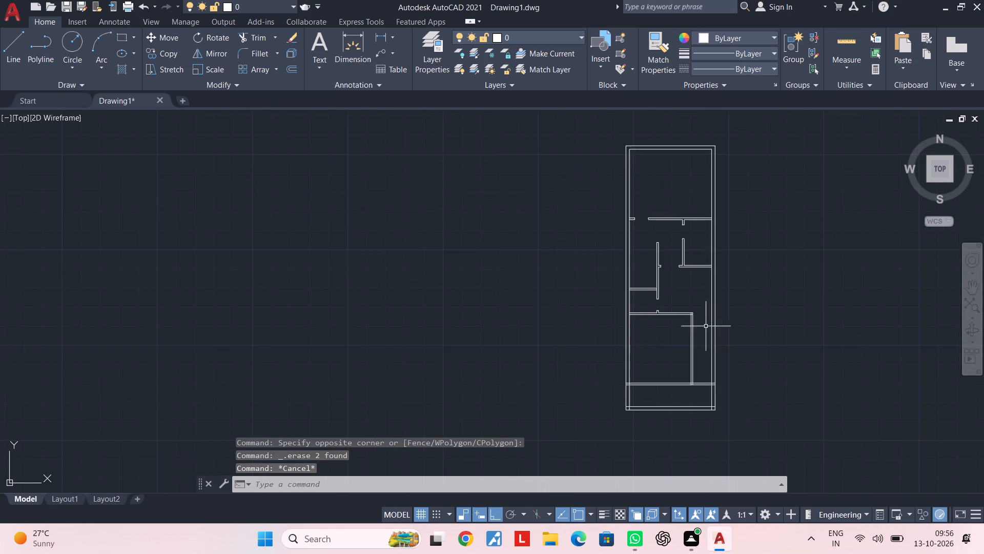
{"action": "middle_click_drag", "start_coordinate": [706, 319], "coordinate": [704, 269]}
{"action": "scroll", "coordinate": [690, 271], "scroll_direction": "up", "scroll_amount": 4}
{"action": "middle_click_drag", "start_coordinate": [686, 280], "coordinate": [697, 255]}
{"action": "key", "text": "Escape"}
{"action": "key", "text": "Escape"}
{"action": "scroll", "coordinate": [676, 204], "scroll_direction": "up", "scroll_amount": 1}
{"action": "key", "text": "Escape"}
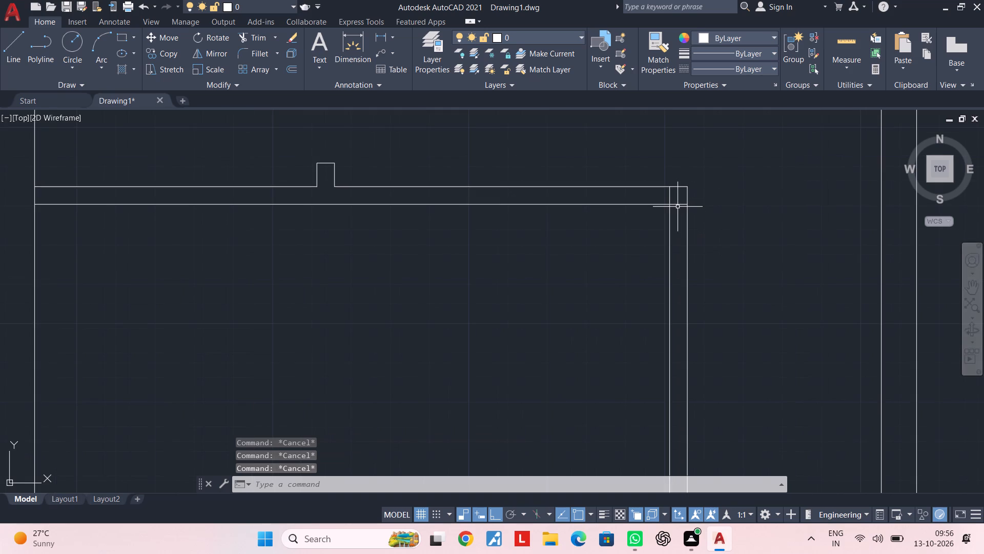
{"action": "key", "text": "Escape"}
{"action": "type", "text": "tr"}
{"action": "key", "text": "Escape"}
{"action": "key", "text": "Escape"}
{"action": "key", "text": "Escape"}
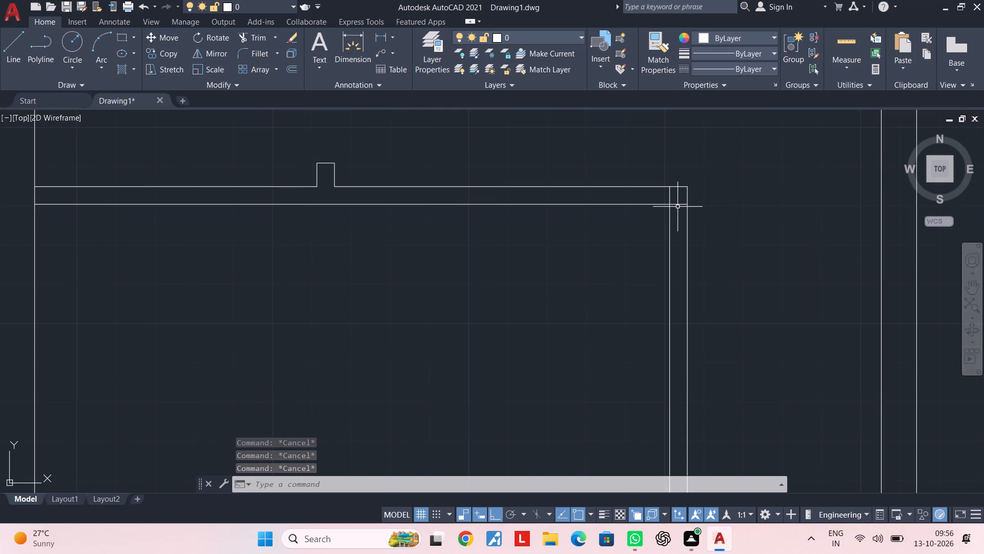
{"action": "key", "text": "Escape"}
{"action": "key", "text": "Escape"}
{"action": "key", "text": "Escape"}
Offset the lower line of the horizontal partition 7.9" downward.
{"action": "type", "text": "of"}
{"action": "key", "text": "space"}
{"action": "key", "text": "7"}
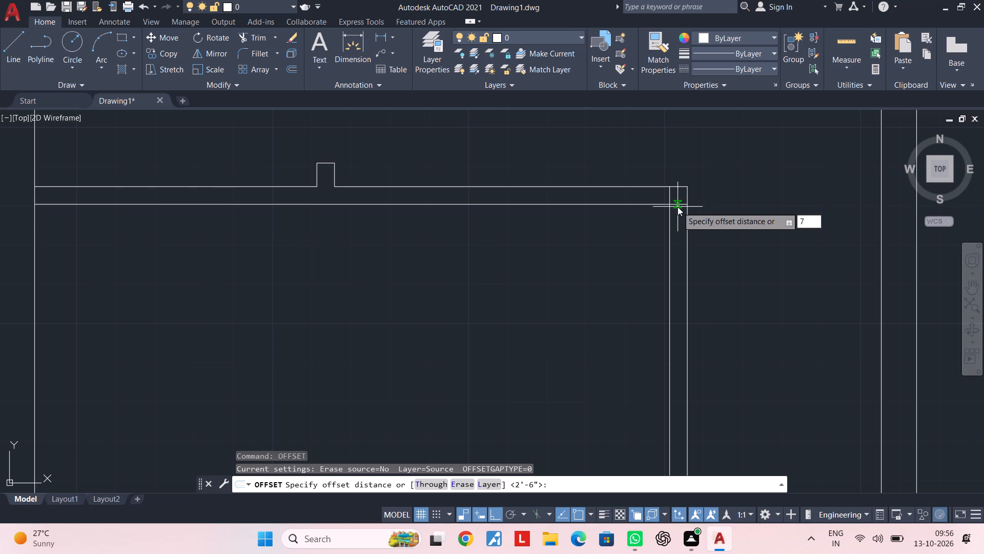
{"action": "type", "text": ".9\""}
{"action": "key", "text": "Return"}
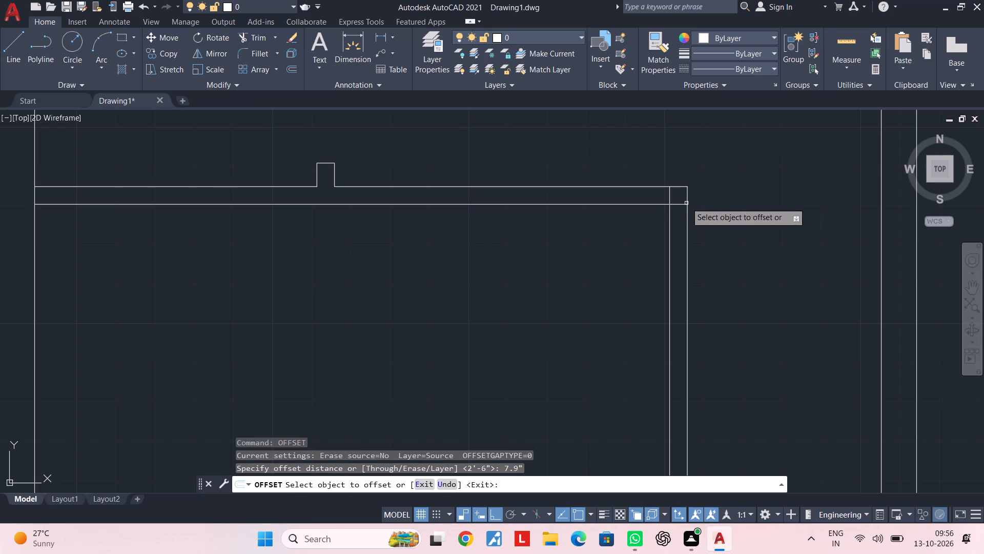
{"action": "left_click", "coordinate": [683, 205]}
{"action": "left_click", "coordinate": [685, 262]}
{"action": "key", "text": "Escape"}
{"action": "key", "text": "Escape"}
Trim the offset line outside the vertical partition so only a jamb line remains between its two faces.
{"action": "key", "text": "t"}
{"action": "type", "text": "r"}
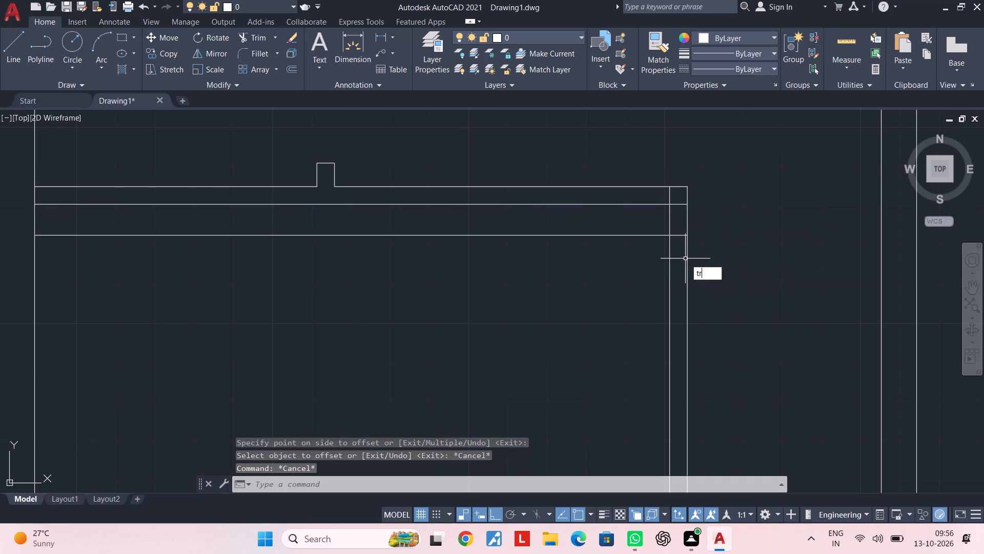
{"action": "key", "text": "space"}
{"action": "left_click", "coordinate": [640, 256]}
{"action": "left_click", "coordinate": [645, 221]}
{"action": "key", "text": "Escape"}
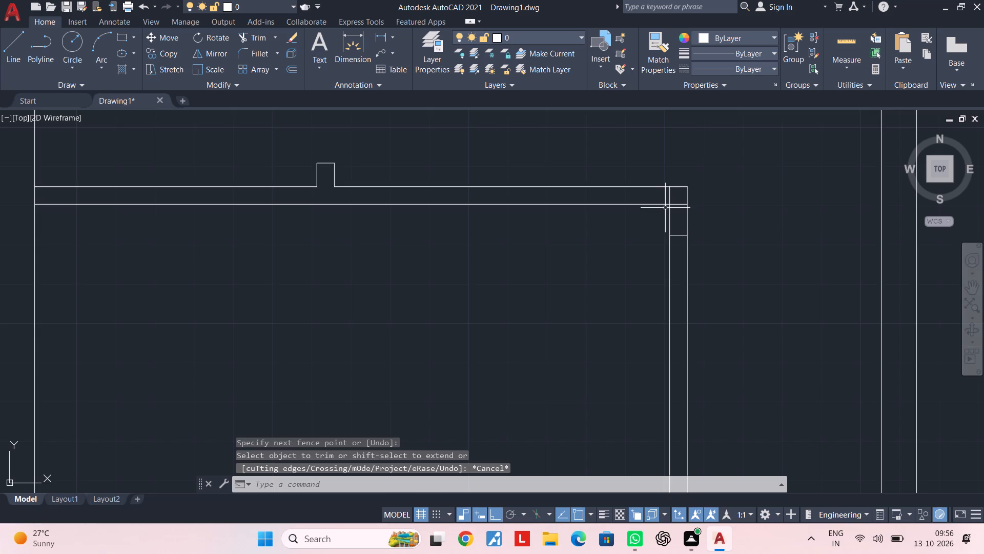
Trim the overlapping lines at the corner where the horizontal partition meets the vertical partition.
{"action": "key", "text": "space"}
{"action": "scroll", "coordinate": [676, 193], "scroll_direction": "up", "scroll_amount": 4}
{"action": "left_click_drag", "start_coordinate": [671, 283], "coordinate": [674, 271]}
{"action": "left_click", "coordinate": [668, 208]}
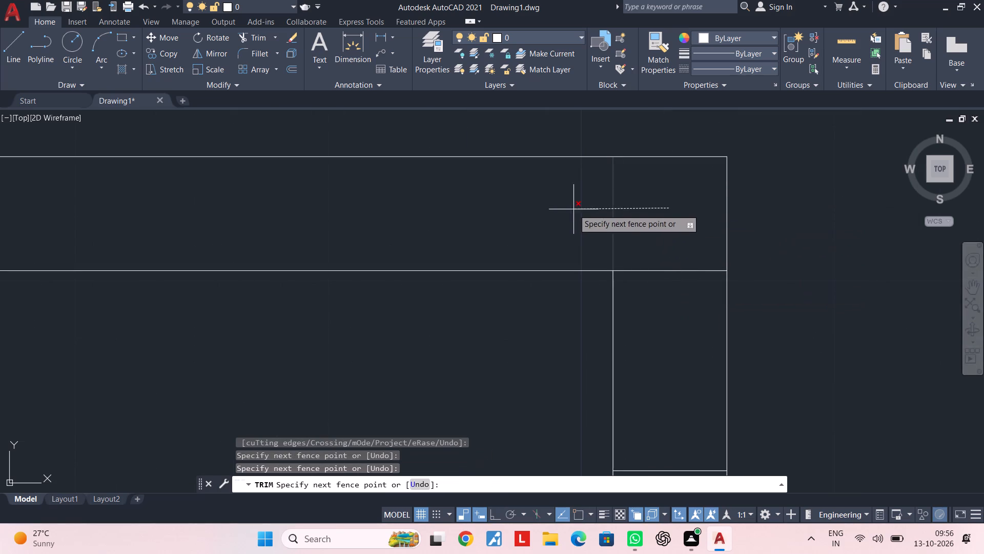
{"action": "left_click", "coordinate": [614, 215]}
{"action": "left_click_drag", "start_coordinate": [540, 216], "coordinate": [545, 216]}
{"action": "left_click", "coordinate": [664, 218]}
{"action": "left_click", "coordinate": [650, 236]}
{"action": "left_click", "coordinate": [650, 301]}
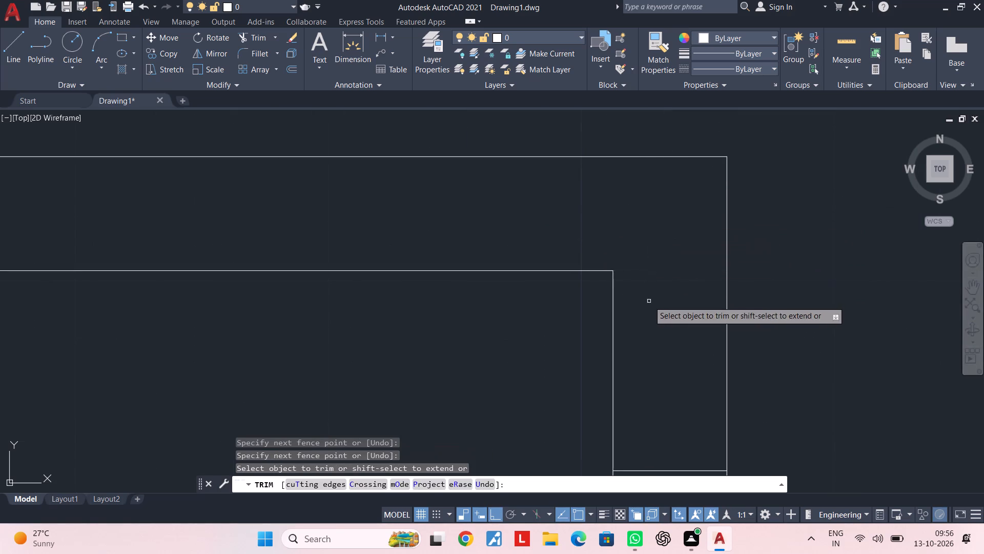
{"action": "scroll", "coordinate": [647, 301], "scroll_direction": "down", "scroll_amount": 5}
{"action": "middle_click_drag", "start_coordinate": [652, 285], "coordinate": [660, 216]}
{"action": "key", "text": "Escape"}
{"action": "key", "text": "Escape"}
Offset the jamb line in the vertical partition 3' downward.
{"action": "scroll", "coordinate": [655, 267], "scroll_direction": "up", "scroll_amount": 3}
{"action": "middle_click_drag", "start_coordinate": [658, 254], "coordinate": [658, 262]}
{"action": "scroll", "coordinate": [658, 262], "scroll_direction": "up", "scroll_amount": 1}
{"action": "key", "text": "Escape"}
{"action": "key", "text": "Escape"}
{"action": "key", "text": "Escape"}
{"action": "type", "text": "of"}
{"action": "key", "text": "space"}
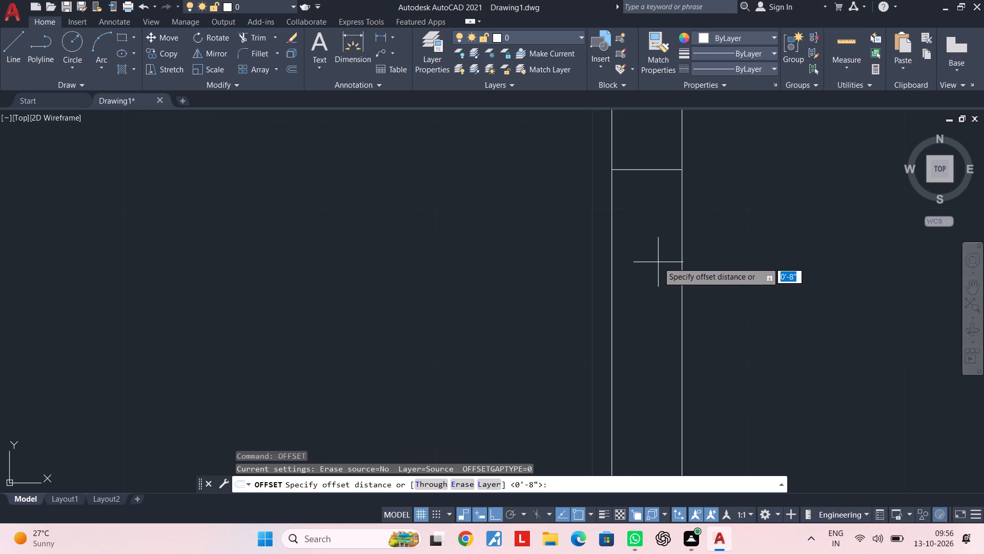
{"action": "type", "text": "3'"}
{"action": "key", "text": "Return"}
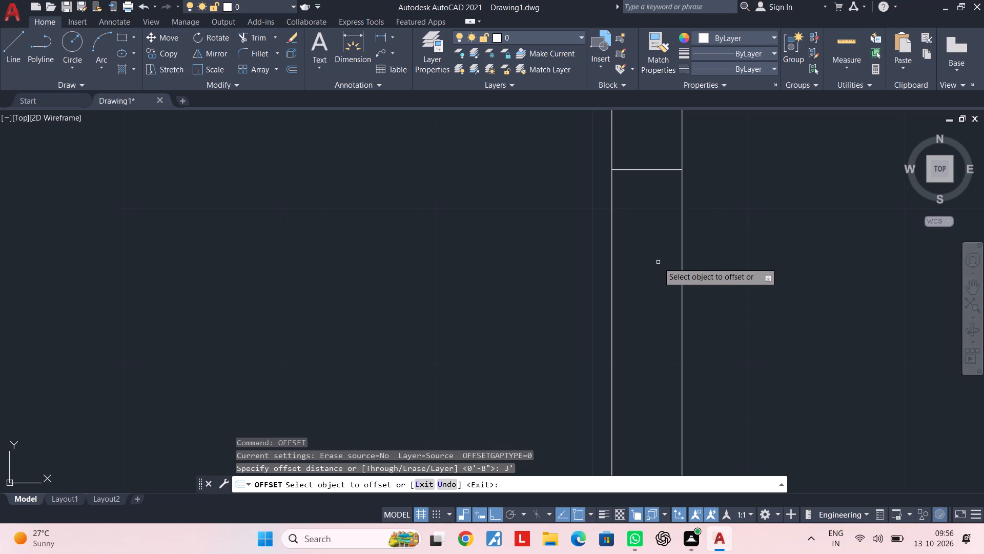
{"action": "left_click", "coordinate": [661, 169]}
{"action": "left_click", "coordinate": [661, 314]}
{"action": "scroll", "coordinate": [659, 314], "scroll_direction": "down", "scroll_amount": 4}
{"action": "middle_click_drag", "start_coordinate": [659, 314], "coordinate": [632, 260]}
{"action": "key", "text": "Escape"}
{"action": "key", "text": "Escape"}
Trim both vertical partition lines between the two jamb lines to cut the 3' door opening.
{"action": "type", "text": "tr"}
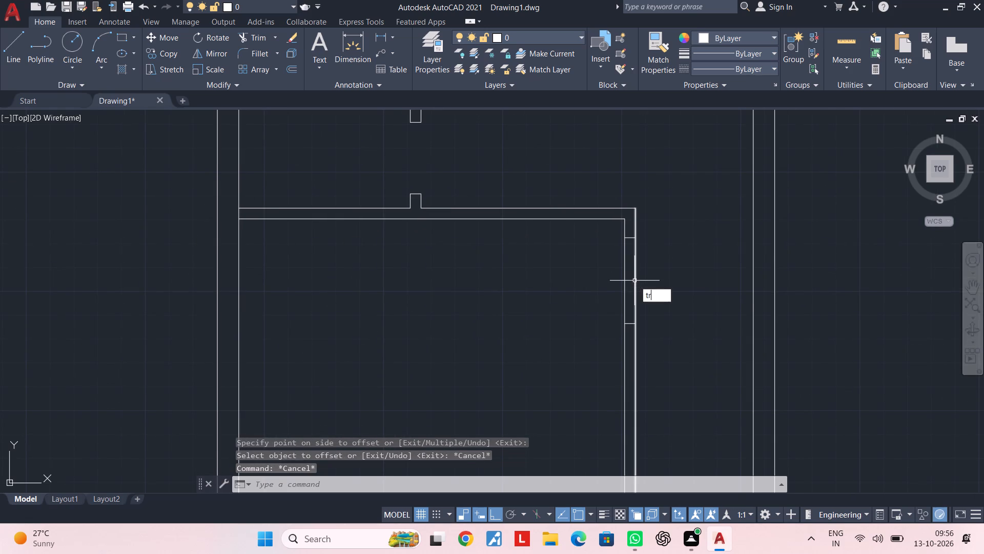
{"action": "key", "text": "space"}
{"action": "left_click", "coordinate": [696, 277]}
{"action": "left_click", "coordinate": [567, 287]}
{"action": "key", "text": "Escape"}
{"action": "scroll", "coordinate": [577, 301], "scroll_direction": "down", "scroll_amount": 3}
{"action": "middle_click_drag", "start_coordinate": [592, 265], "coordinate": [635, 175]}
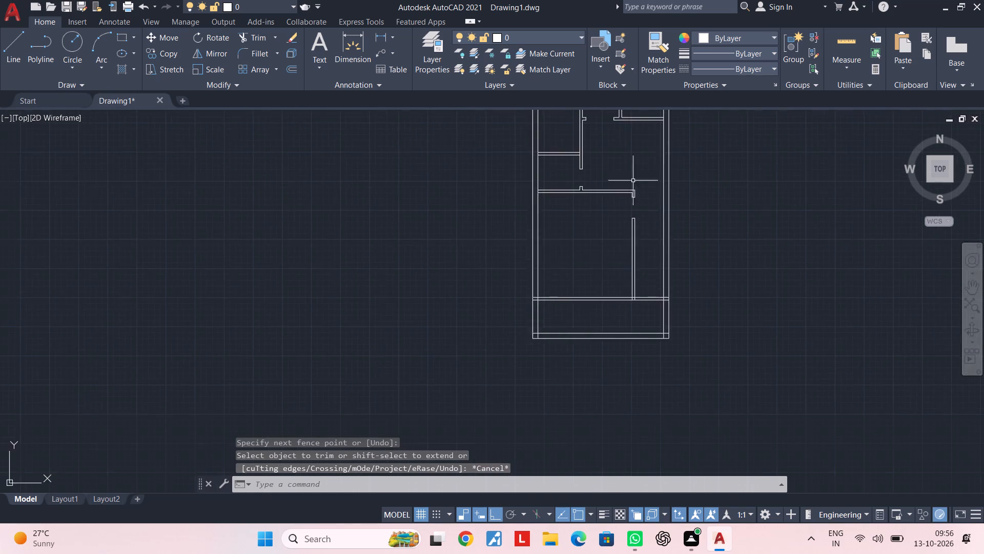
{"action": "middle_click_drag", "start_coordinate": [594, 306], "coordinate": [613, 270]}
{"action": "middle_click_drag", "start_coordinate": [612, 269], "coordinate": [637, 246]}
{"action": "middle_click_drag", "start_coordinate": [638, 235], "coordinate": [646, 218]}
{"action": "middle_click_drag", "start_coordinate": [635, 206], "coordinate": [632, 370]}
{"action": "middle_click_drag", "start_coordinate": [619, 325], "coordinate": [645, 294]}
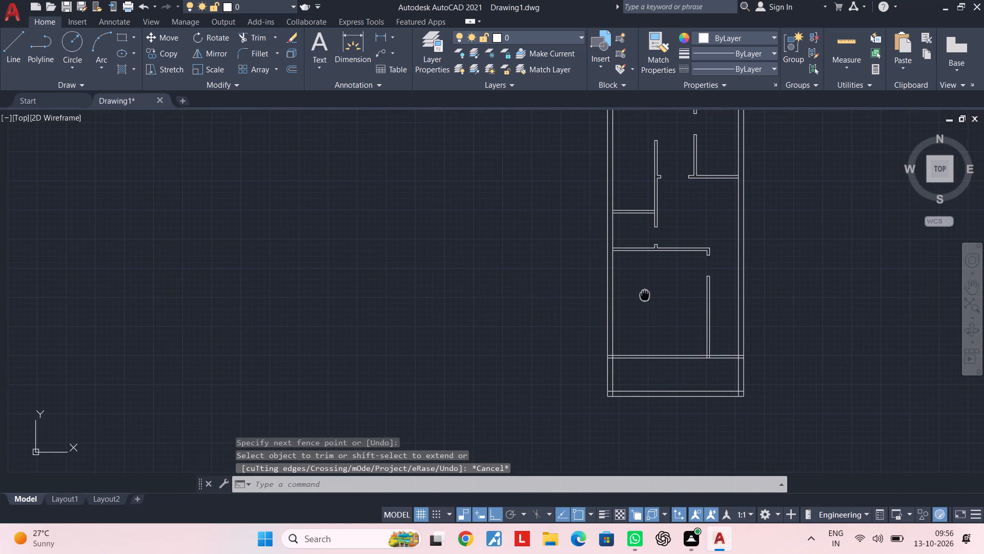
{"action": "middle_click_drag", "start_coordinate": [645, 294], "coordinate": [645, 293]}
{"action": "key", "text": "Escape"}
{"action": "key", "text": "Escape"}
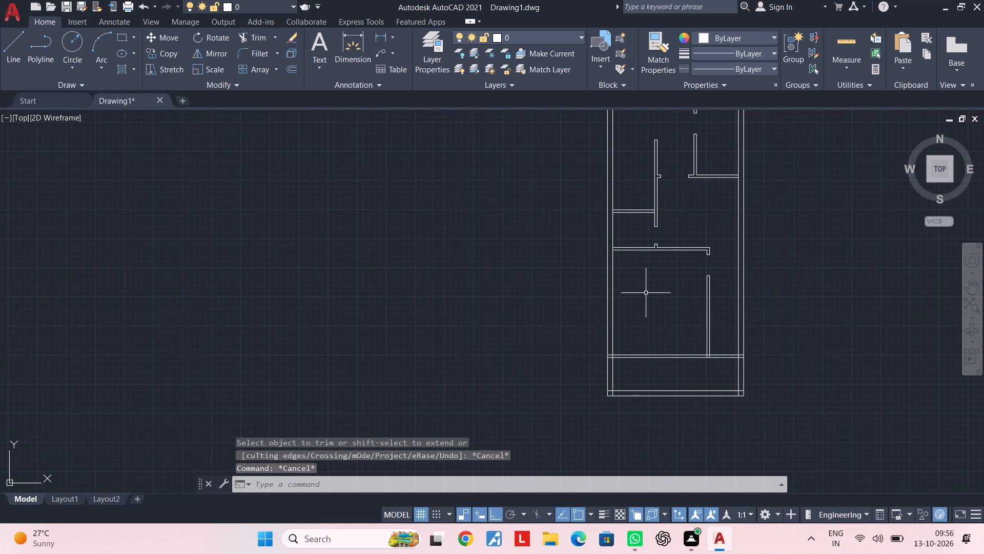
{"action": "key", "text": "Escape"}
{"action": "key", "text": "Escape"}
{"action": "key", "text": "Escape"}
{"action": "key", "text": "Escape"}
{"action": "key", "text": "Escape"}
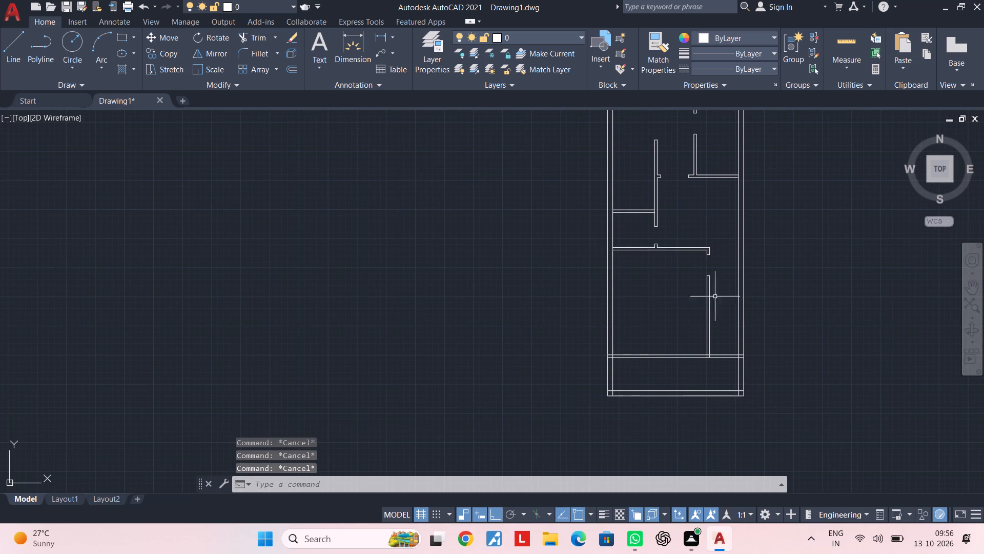
Trim the two lines of the lowest horizontal partition where they run inside the right outer wall.
{"action": "middle_click_drag", "start_coordinate": [728, 320], "coordinate": [727, 260]}
{"action": "scroll", "coordinate": [727, 270], "scroll_direction": "up", "scroll_amount": 1}
{"action": "scroll", "coordinate": [700, 329], "scroll_direction": "up", "scroll_amount": 3}
{"action": "middle_click_drag", "start_coordinate": [762, 324], "coordinate": [653, 325]}
{"action": "key", "text": "Escape"}
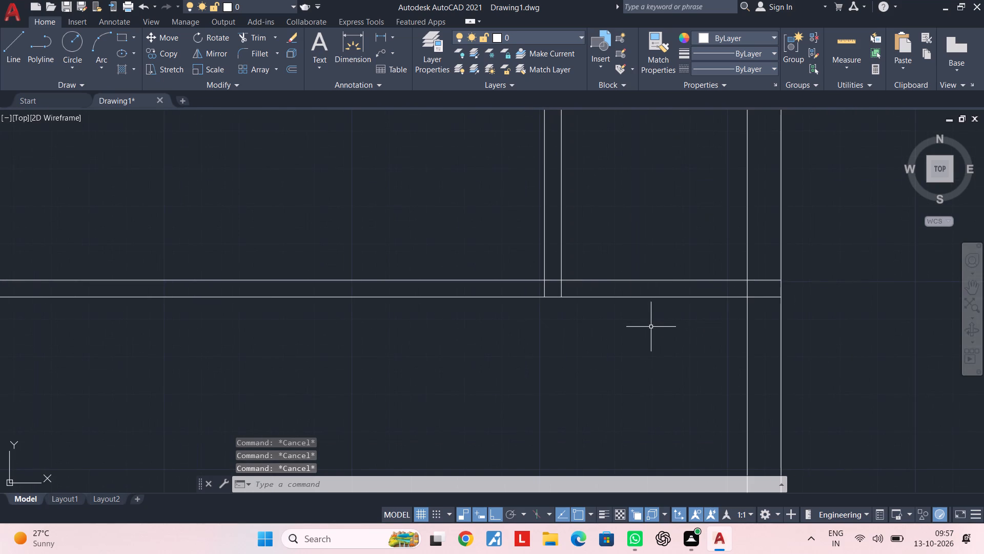
{"action": "key", "text": "Escape"}
{"action": "key", "text": "Escape"}
{"action": "key", "text": "Escape"}
{"action": "type", "text": "tr"}
{"action": "key", "text": "space"}
{"action": "scroll", "coordinate": [753, 285], "scroll_direction": "up", "scroll_amount": 3}
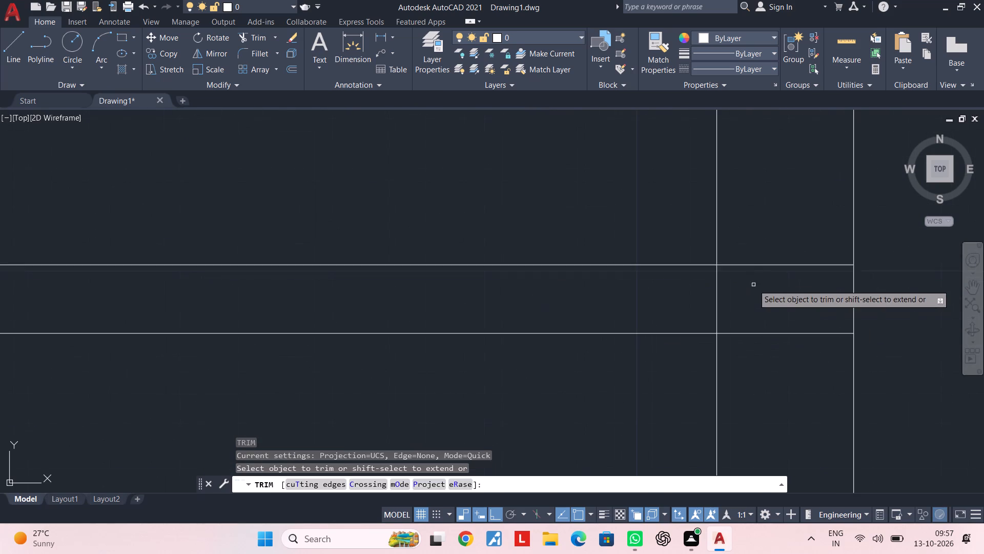
{"action": "left_click", "coordinate": [770, 243]}
{"action": "left_click", "coordinate": [775, 440]}
{"action": "scroll", "coordinate": [766, 406], "scroll_direction": "down", "scroll_amount": 5}
{"action": "middle_click_drag", "start_coordinate": [721, 395], "coordinate": [784, 308]}
{"action": "key", "text": "Escape"}
{"action": "key", "text": "Escape"}
{"action": "middle_click_drag", "start_coordinate": [653, 338], "coordinate": [675, 319]}
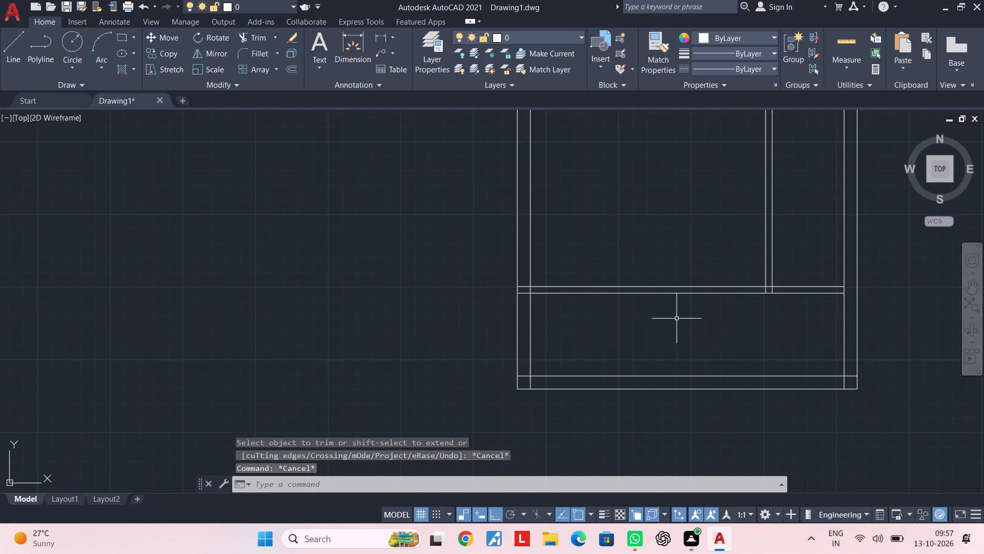
Trim the two lines of the lowest horizontal partition where they run inside the left outer wall.
{"action": "key", "text": "space"}
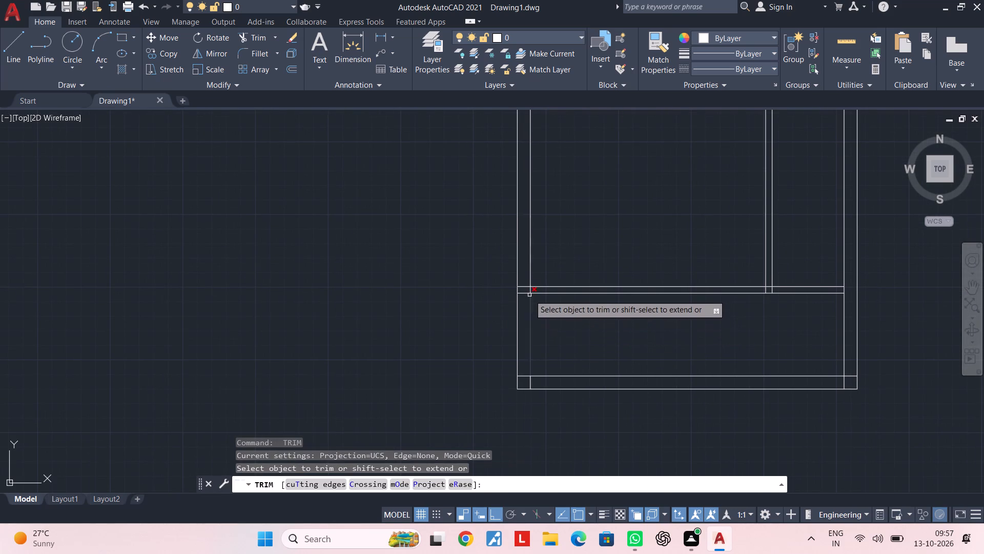
{"action": "scroll", "coordinate": [529, 293], "scroll_direction": "up", "scroll_amount": 3}
{"action": "left_click", "coordinate": [503, 241]}
{"action": "left_click", "coordinate": [497, 331]}
{"action": "scroll", "coordinate": [507, 335], "scroll_direction": "down", "scroll_amount": 5}
{"action": "middle_click_drag", "start_coordinate": [542, 350], "coordinate": [530, 278]}
{"action": "key", "text": "Escape"}
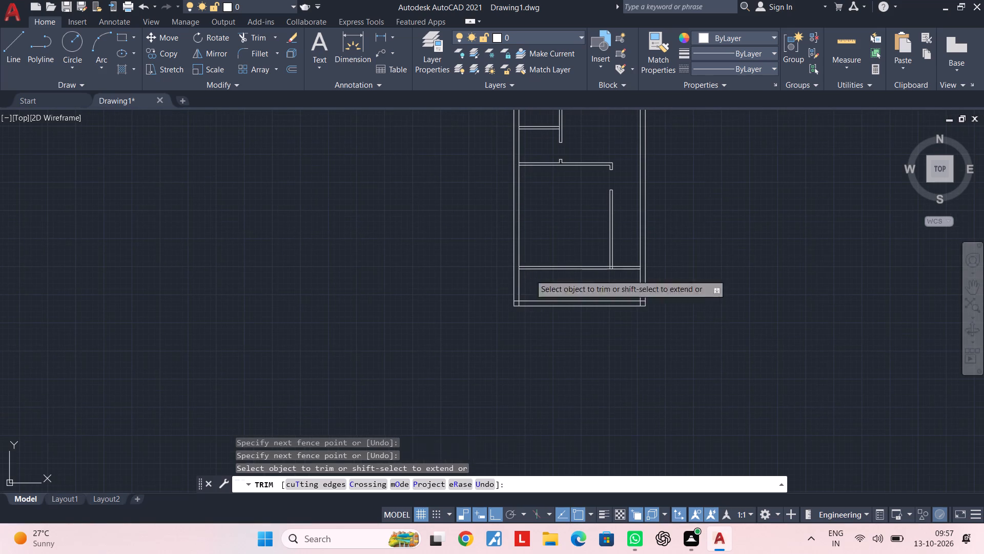
{"action": "key", "text": "Escape"}
{"action": "key", "text": "Escape"}
{"action": "key", "text": "Escape"}
{"action": "key", "text": "Escape"}
Trim the bottom wall's inner line where it runs inside the left outer wall at the lower-left corner.
{"action": "key", "text": "space"}
{"action": "scroll", "coordinate": [515, 302], "scroll_direction": "up", "scroll_amount": 7}
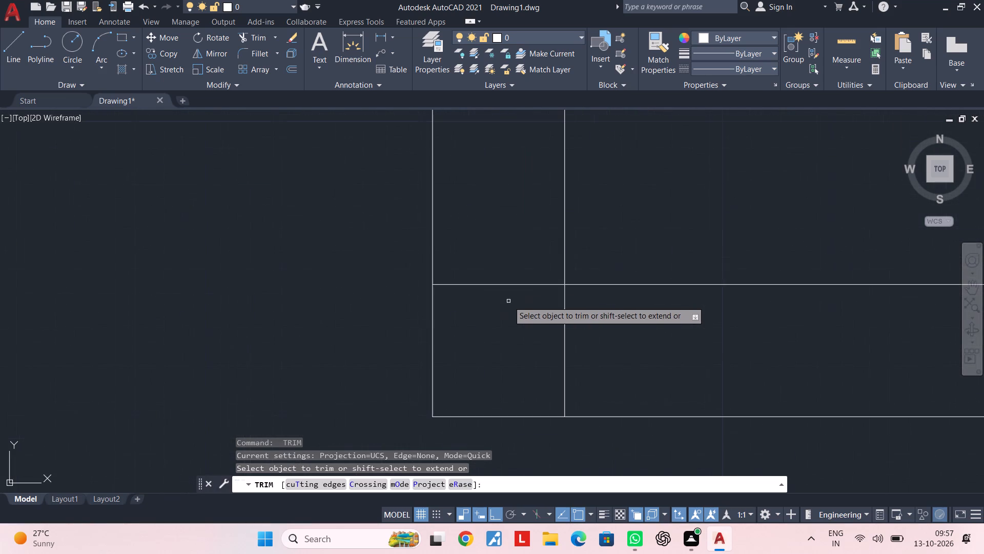
{"action": "left_click", "coordinate": [518, 259]}
{"action": "left_click", "coordinate": [512, 338]}
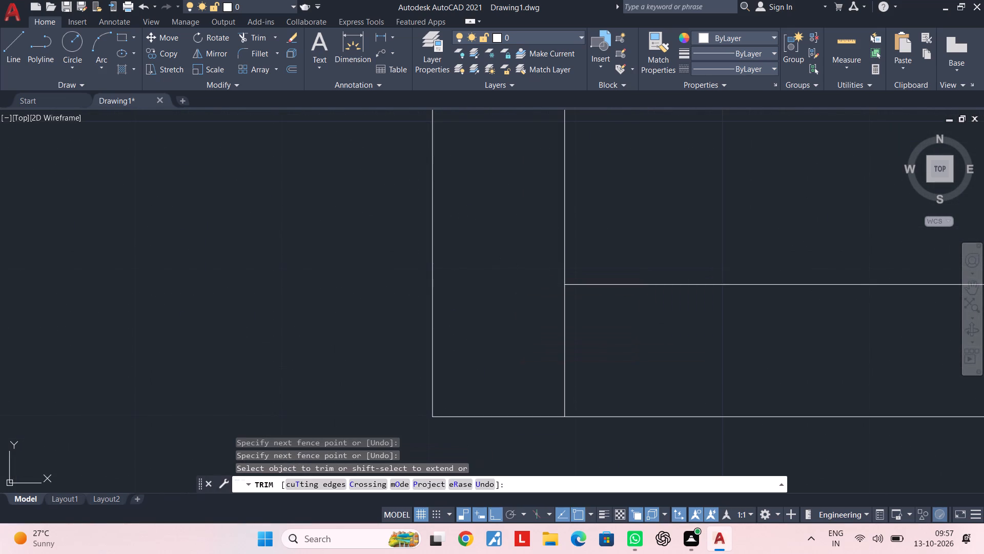
{"action": "key", "text": "Escape"}
{"action": "key", "text": "Escape"}
{"action": "key", "text": "Escape"}
{"action": "key", "text": "Escape"}
Offset the left outer wall's inner line 6" to the right to mark the first jamb of the bottom wall opening.
{"action": "type", "text": "of 6\""}
{"action": "key", "text": "Return"}
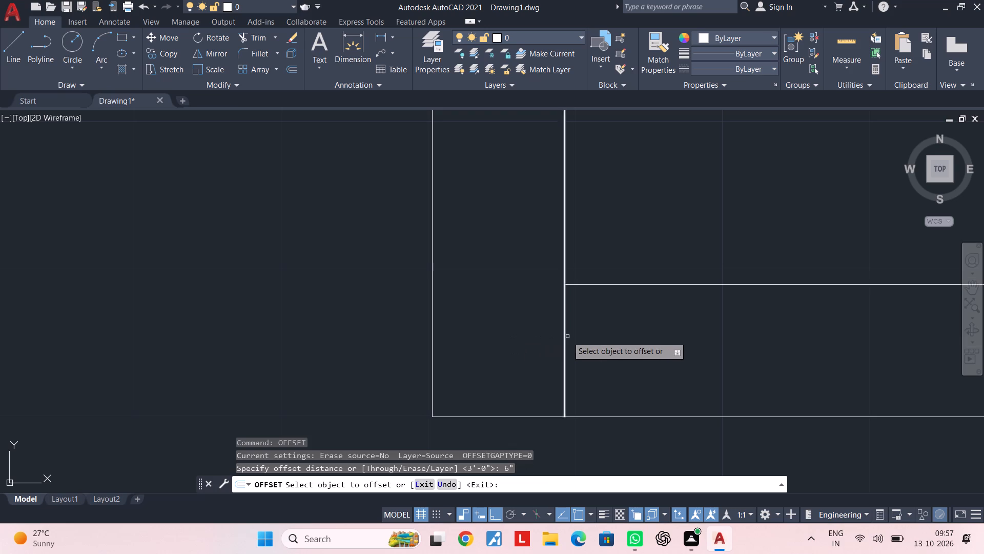
{"action": "left_click", "coordinate": [565, 337]}
{"action": "left_click", "coordinate": [678, 334]}
{"action": "key", "text": "Escape"}
{"action": "key", "text": "Escape"}
Trim the jamb line above the bottom wall and the left wall's inner line where it crosses the lower-left corner.
{"action": "type", "text": "tr"}
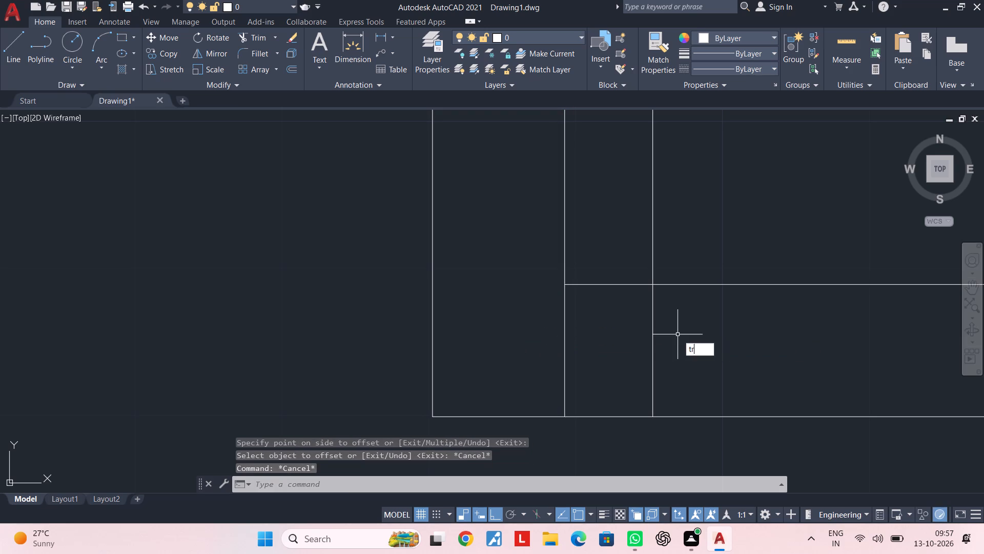
{"action": "key", "text": "space"}
{"action": "left_click", "coordinate": [695, 240]}
{"action": "left_click", "coordinate": [634, 250]}
{"action": "left_click", "coordinate": [576, 344]}
{"action": "left_click", "coordinate": [523, 363]}
{"action": "key", "text": "Escape"}
{"action": "middle_click_drag", "start_coordinate": [711, 340], "coordinate": [519, 353]}
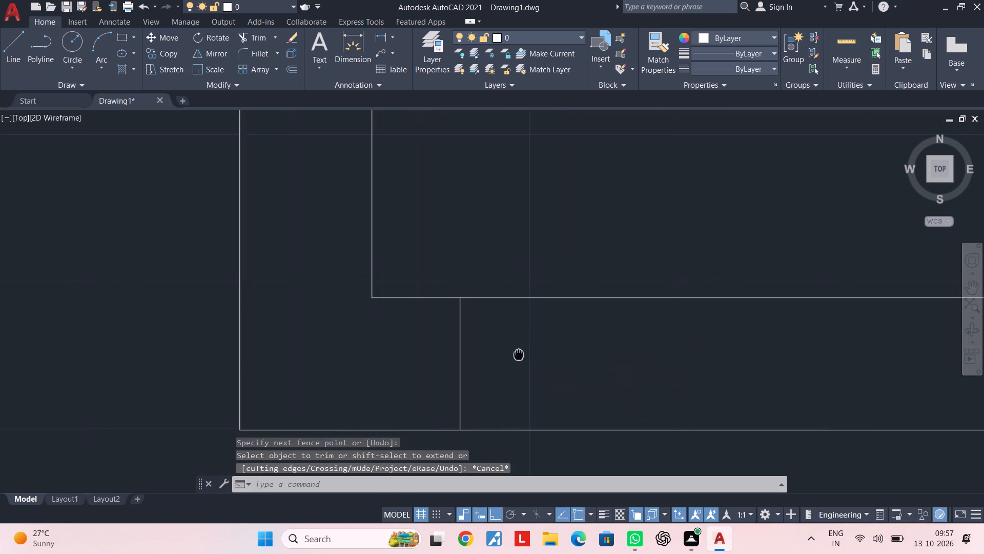
{"action": "key", "text": "Escape"}
{"action": "middle_click_drag", "start_coordinate": [519, 353], "coordinate": [518, 353]}
{"action": "key", "text": "Escape"}
{"action": "key", "text": "Escape"}
Offset the jamb line in the bottom outer wall 4' to the right.
{"action": "type", "text": "of"}
{"action": "key", "text": "space"}
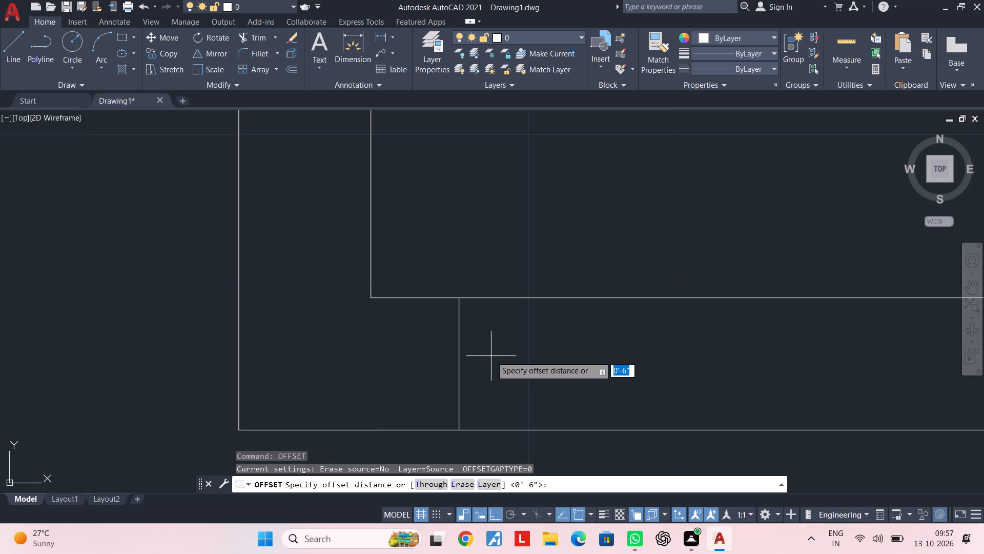
{"action": "type", "text": "4'"}
{"action": "key", "text": "Return"}
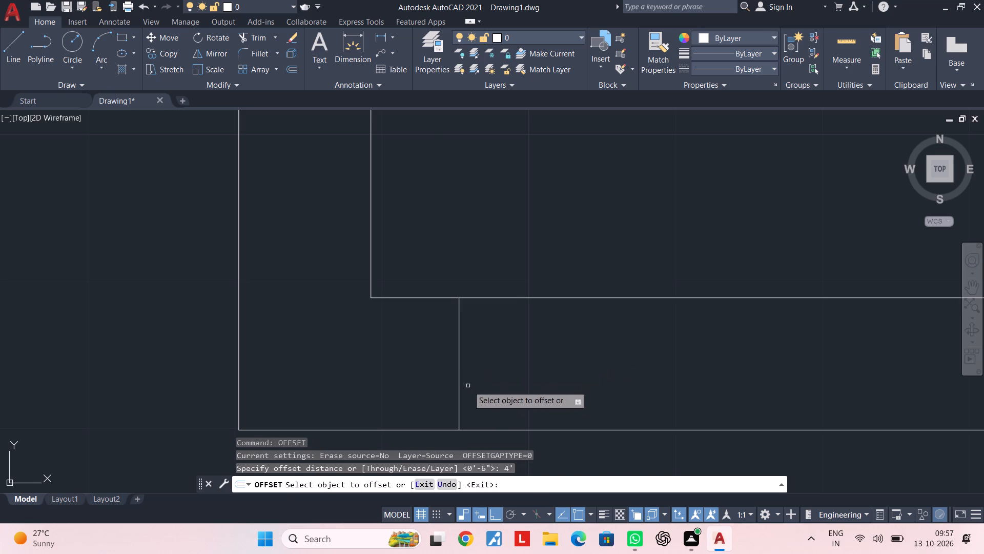
{"action": "left_click", "coordinate": [458, 406]}
{"action": "scroll", "coordinate": [594, 373], "scroll_direction": "down", "scroll_amount": 4}
{"action": "middle_click_drag", "start_coordinate": [628, 365], "coordinate": [472, 362]}
{"action": "scroll", "coordinate": [503, 360], "scroll_direction": "up", "scroll_amount": 2}
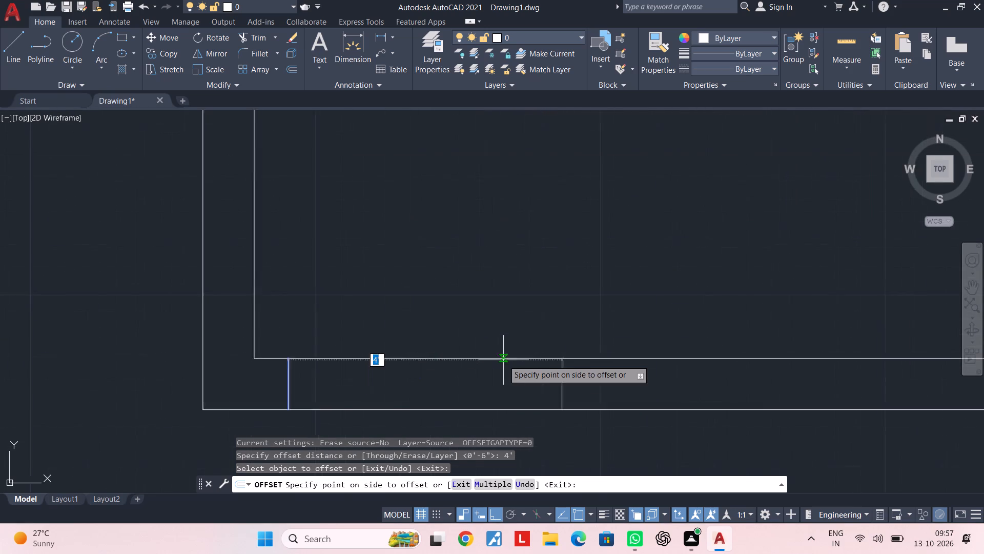
{"action": "scroll", "coordinate": [503, 360], "scroll_direction": "up", "scroll_amount": 1}
{"action": "left_click", "coordinate": [496, 390]}
{"action": "key", "text": "Escape"}
{"action": "key", "text": "Escape"}
Trim both bottom outer wall lines between the two jamb lines to cut the 4' door opening.
{"action": "key", "text": "t"}
{"action": "type", "text": "r"}
{"action": "key", "text": "space"}
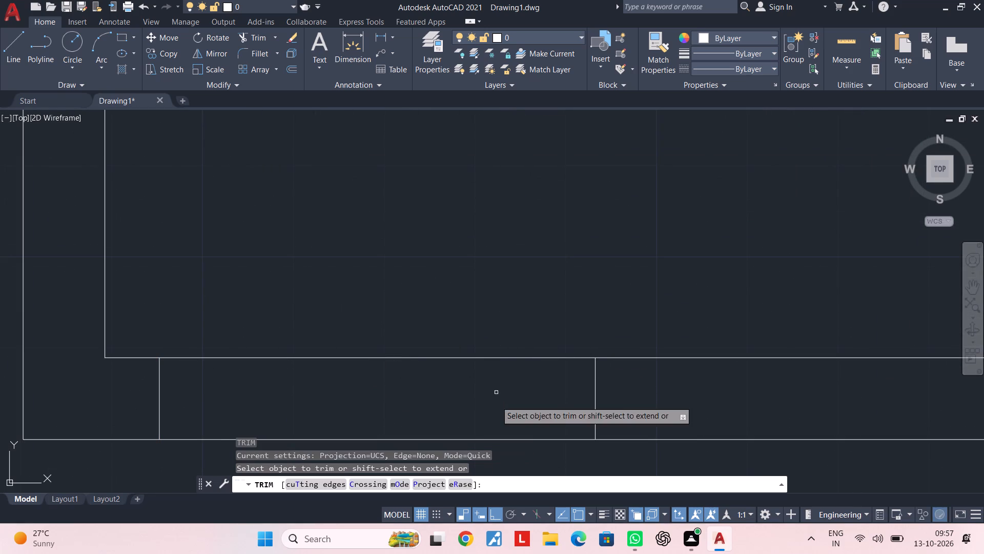
{"action": "middle_click_drag", "start_coordinate": [518, 398], "coordinate": [523, 302]}
{"action": "left_click", "coordinate": [494, 369]}
{"action": "left_click", "coordinate": [473, 230]}
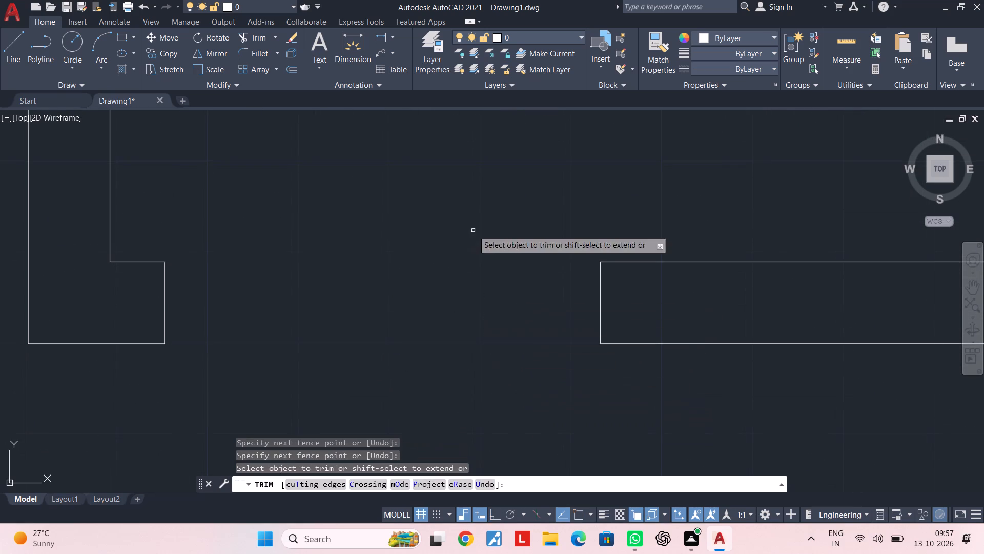
{"action": "scroll", "coordinate": [590, 353], "scroll_direction": "down", "scroll_amount": 4}
{"action": "middle_click_drag", "start_coordinate": [568, 355], "coordinate": [453, 355]}
{"action": "middle_click_drag", "start_coordinate": [540, 350], "coordinate": [470, 350]}
{"action": "key", "text": "Escape"}
{"action": "key", "text": "Escape"}
{"action": "key", "text": "Escape"}
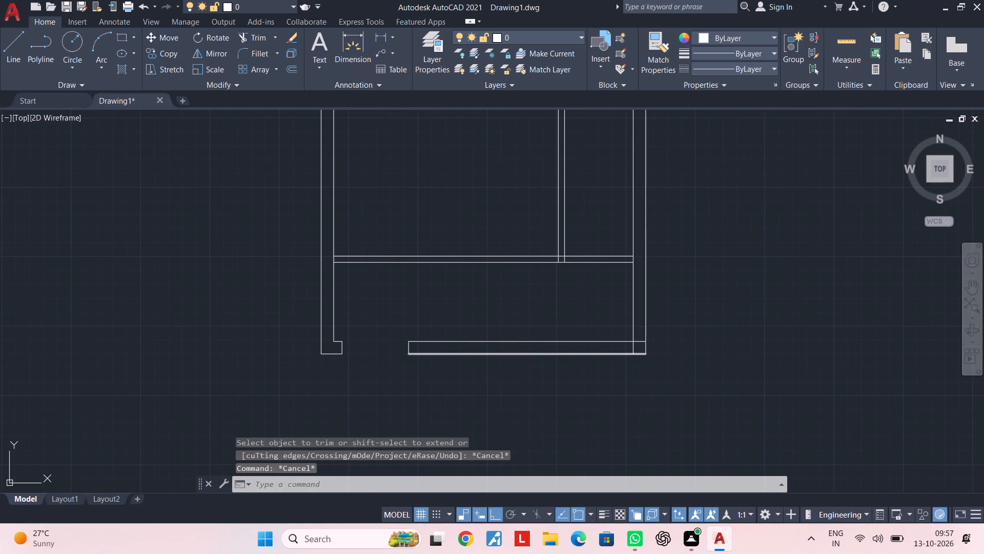
{"action": "key", "text": "Escape"}
{"action": "key", "text": "Escape"}
Trim the two inner wall lines where they overlap inside the lower-right outer corner.
{"action": "scroll", "coordinate": [653, 348], "scroll_direction": "up", "scroll_amount": 2}
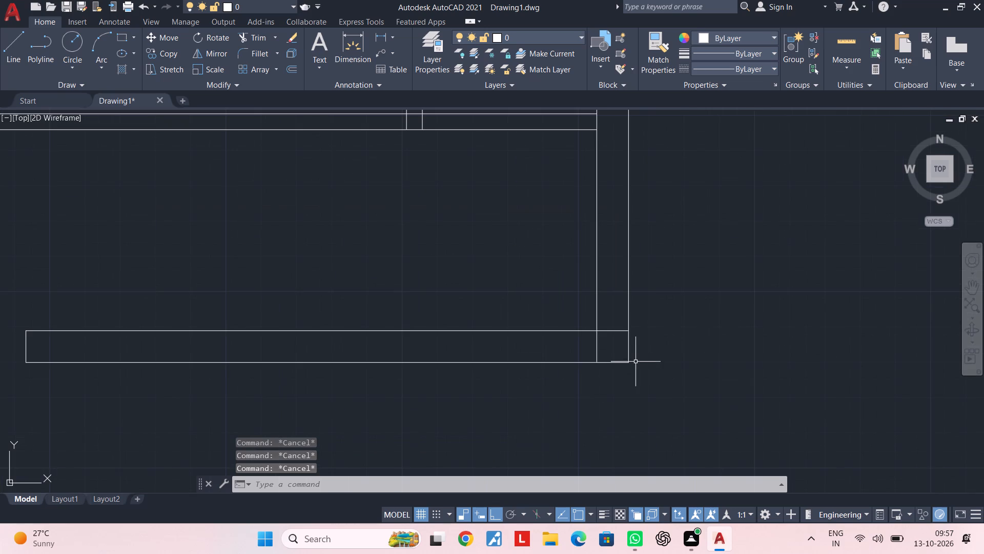
{"action": "key", "text": "t"}
{"action": "key", "text": "r"}
{"action": "key", "text": "space"}
{"action": "scroll", "coordinate": [618, 342], "scroll_direction": "up", "scroll_amount": 3}
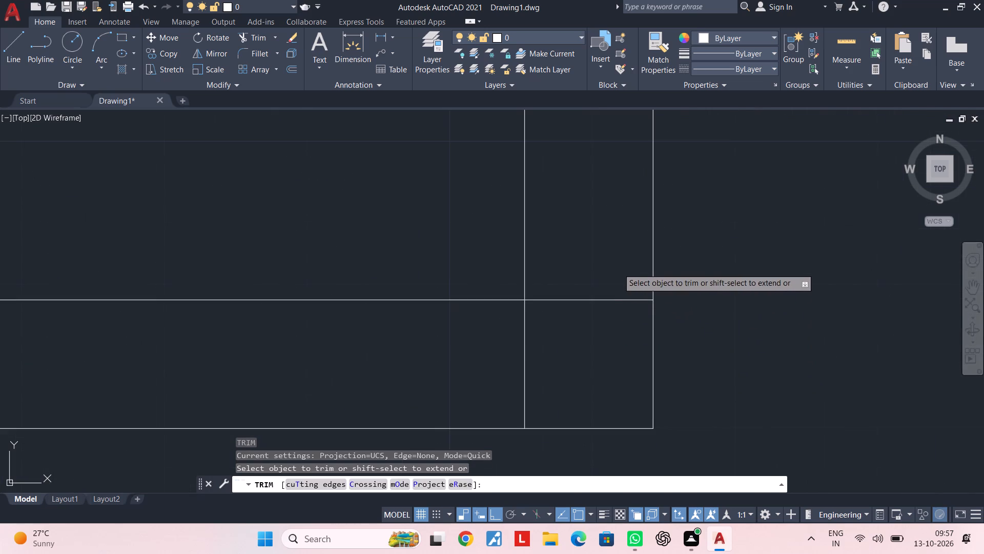
{"action": "left_click", "coordinate": [618, 268]}
{"action": "left_click", "coordinate": [496, 375]}
{"action": "scroll", "coordinate": [503, 376], "scroll_direction": "down", "scroll_amount": 5}
{"action": "key", "text": "Escape"}
Offset the right line of the vertical partition 6" to the right across the lowest horizontal partition.
{"action": "middle_click_drag", "start_coordinate": [449, 309], "coordinate": [566, 302]}
{"action": "scroll", "coordinate": [567, 302], "scroll_direction": "up", "scroll_amount": 2}
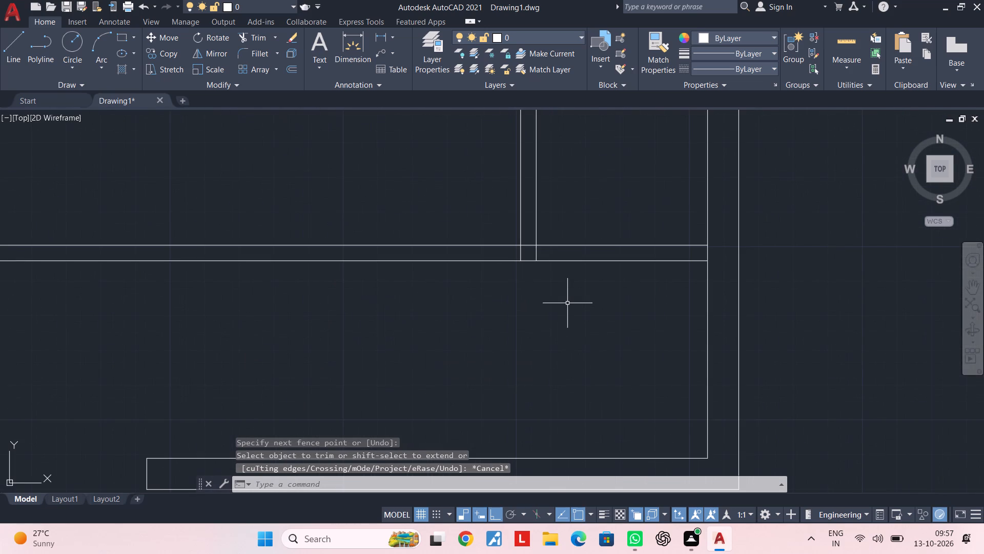
{"action": "middle_click_drag", "start_coordinate": [553, 309], "coordinate": [555, 341]}
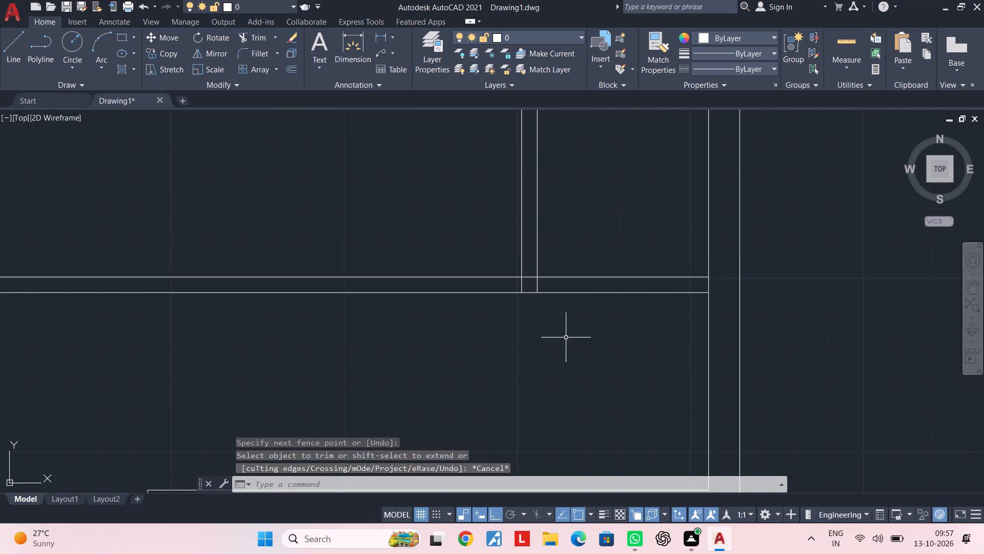
{"action": "key", "text": "Escape"}
{"action": "key", "text": "Escape"}
{"action": "key", "text": "Escape"}
{"action": "key", "text": "Escape"}
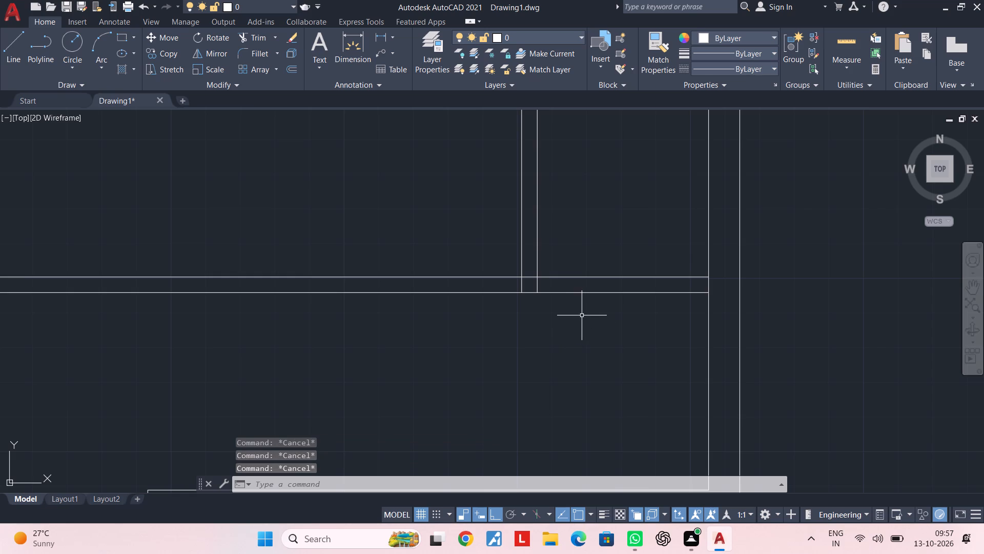
{"action": "scroll", "coordinate": [568, 314], "scroll_direction": "up", "scroll_amount": 2}
{"action": "middle_click_drag", "start_coordinate": [549, 314], "coordinate": [529, 369]}
{"action": "key", "text": "Escape"}
{"action": "key", "text": "Escape"}
{"action": "key", "text": "Escape"}
{"action": "type", "text": "of 6\""}
{"action": "key", "text": "Return"}
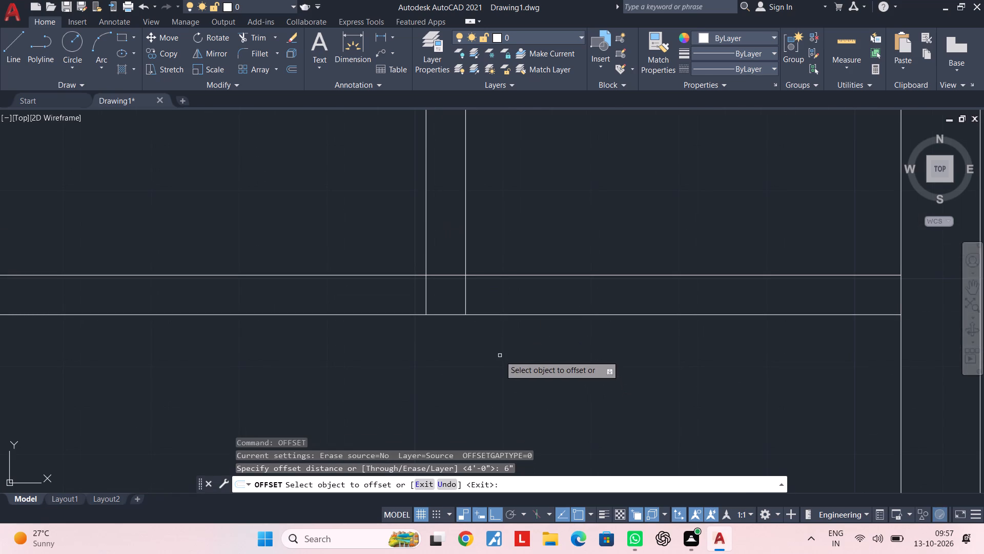
{"action": "left_click", "coordinate": [467, 307]}
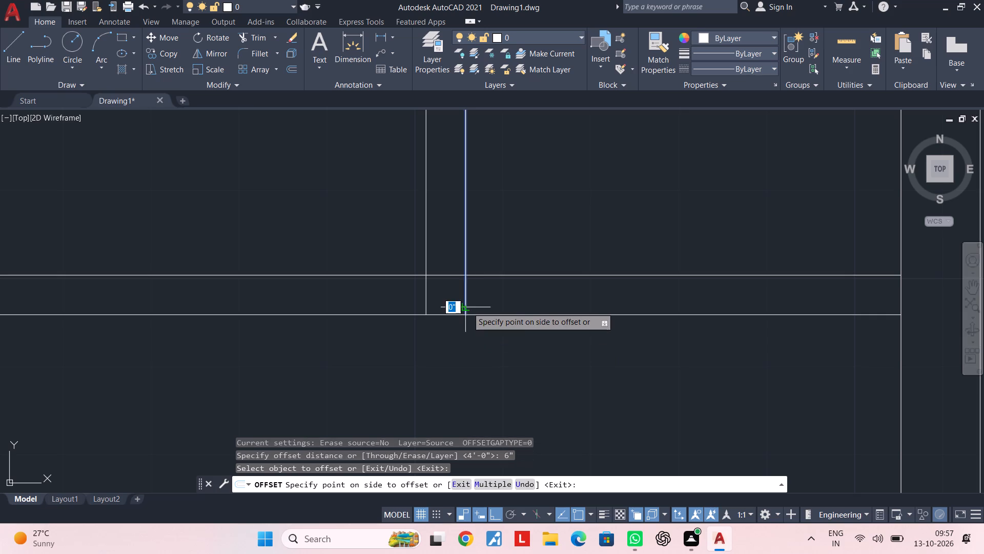
{"action": "left_click", "coordinate": [520, 307]}
Offset the new jamb line 3' to the right toward the right outer wall.
{"action": "key", "text": "space"}
{"action": "key", "text": "space"}
{"action": "type", "text": "3'"}
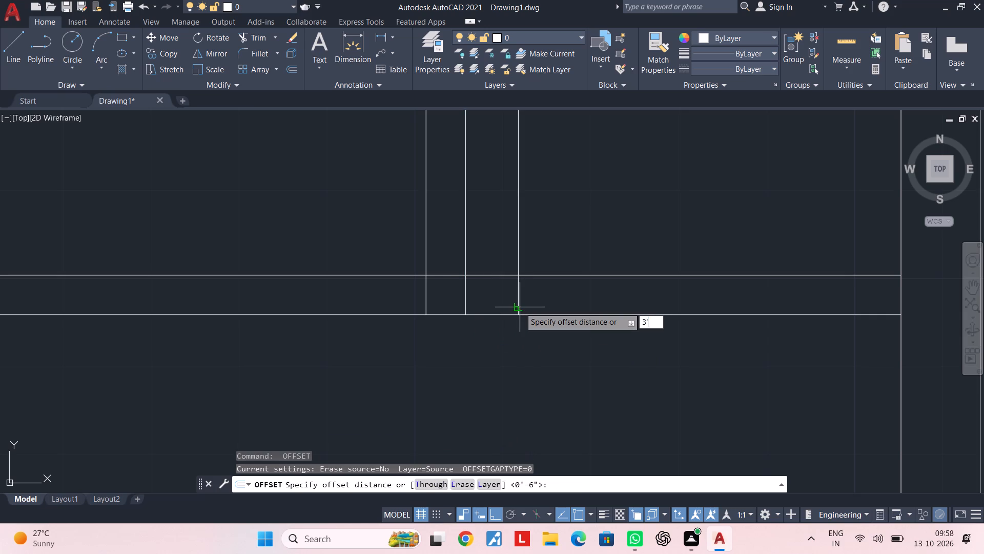
{"action": "key", "text": "Return"}
{"action": "left_click", "coordinate": [519, 294]}
{"action": "left_click", "coordinate": [727, 294]}
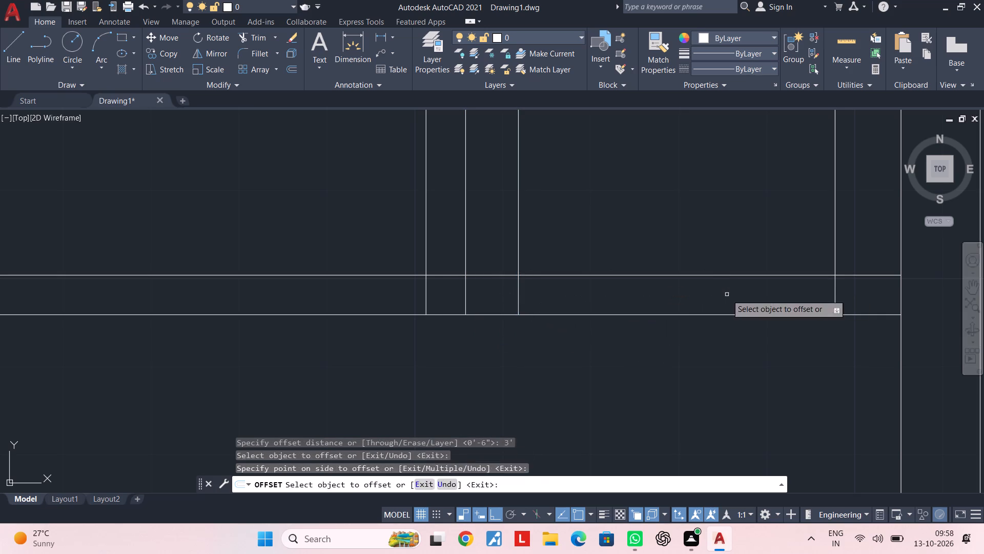
{"action": "key", "text": "Escape"}
{"action": "key", "text": "Escape"}
Trim the jamb lines above the lowest horizontal partition and both partition lines between them to cut the 3' door opening.
{"action": "type", "text": "tr"}
{"action": "key", "text": "space"}
{"action": "left_click", "coordinate": [497, 249]}
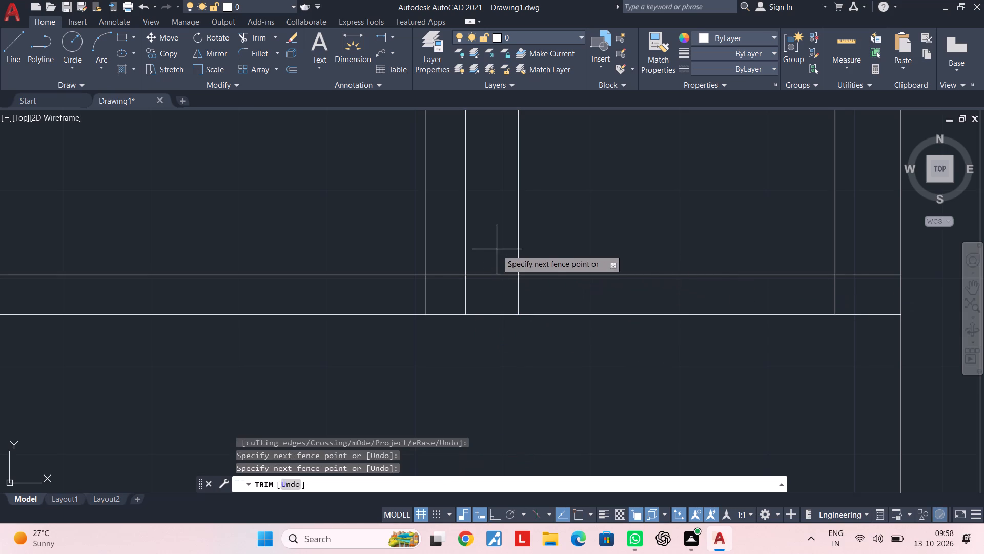
{"action": "left_click", "coordinate": [836, 244]}
{"action": "left_click", "coordinate": [776, 250]}
{"action": "left_click", "coordinate": [748, 354]}
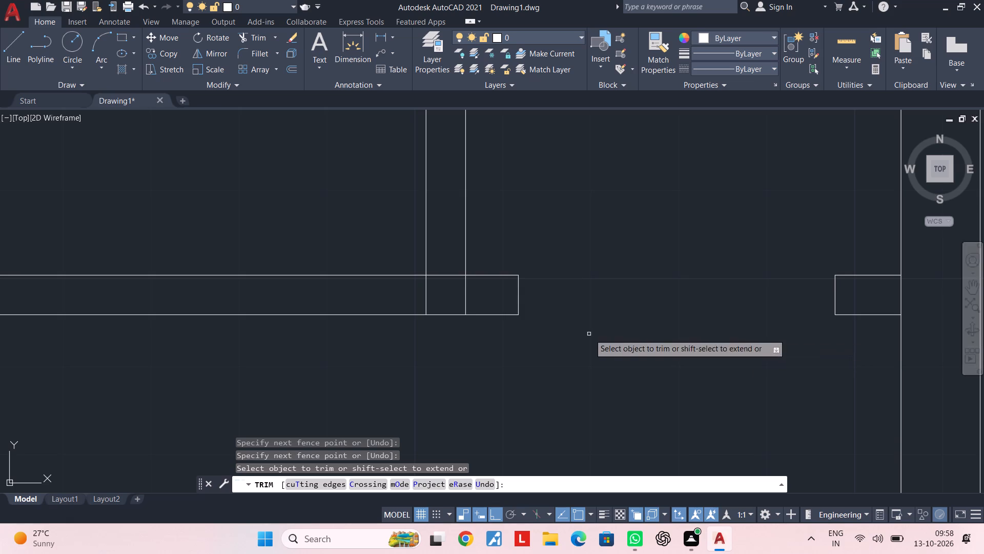
Trim the overlapping lines where the vertical partition meets the lowest horizontal partition to open the T-junction.
{"action": "middle_click_drag", "start_coordinate": [591, 333], "coordinate": [659, 330]}
{"action": "left_click", "coordinate": [553, 296]}
{"action": "left_click", "coordinate": [497, 296]}
{"action": "left_click", "coordinate": [494, 296]}
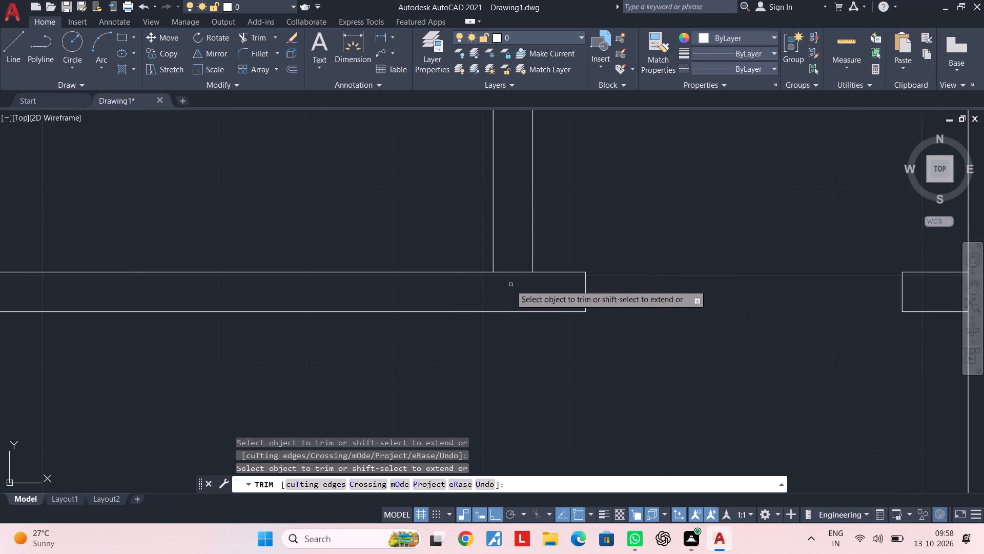
{"action": "left_click", "coordinate": [511, 284]}
{"action": "left_click", "coordinate": [508, 254]}
{"action": "key", "text": "Escape"}
{"action": "scroll", "coordinate": [523, 321], "scroll_direction": "down", "scroll_amount": 4}
{"action": "middle_click_drag", "start_coordinate": [525, 330], "coordinate": [623, 326]}
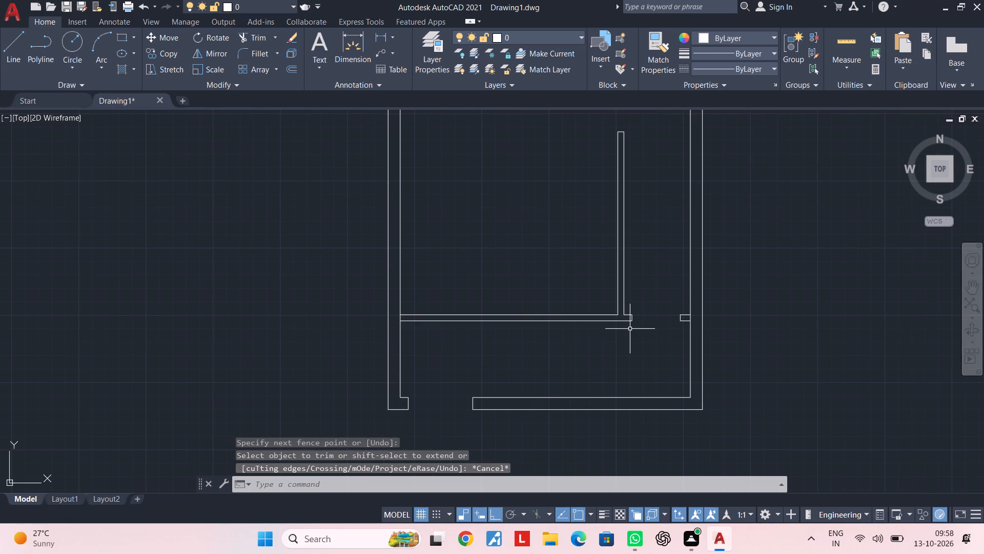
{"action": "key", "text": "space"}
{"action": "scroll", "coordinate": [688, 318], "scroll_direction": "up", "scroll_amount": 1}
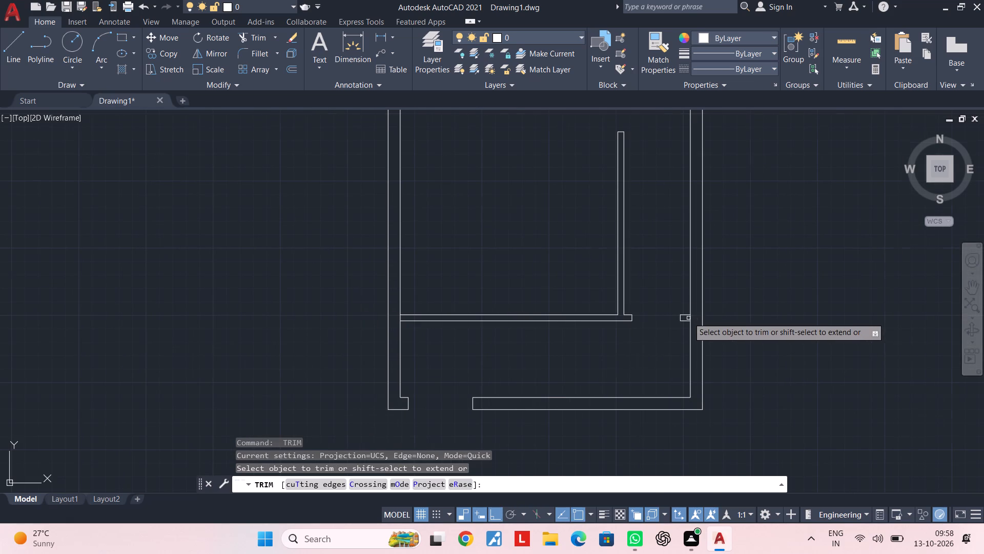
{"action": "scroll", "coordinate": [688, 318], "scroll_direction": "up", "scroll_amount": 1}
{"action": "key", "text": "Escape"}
Offset the left outer wall's inner line 4'3.5" to the right across the lowest horizontal partition.
{"action": "scroll", "coordinate": [440, 407], "scroll_direction": "down", "scroll_amount": 3}
{"action": "middle_click_drag", "start_coordinate": [481, 394], "coordinate": [616, 354]}
{"action": "scroll", "coordinate": [580, 366], "scroll_direction": "up", "scroll_amount": 3}
{"action": "middle_click_drag", "start_coordinate": [589, 350], "coordinate": [641, 321]}
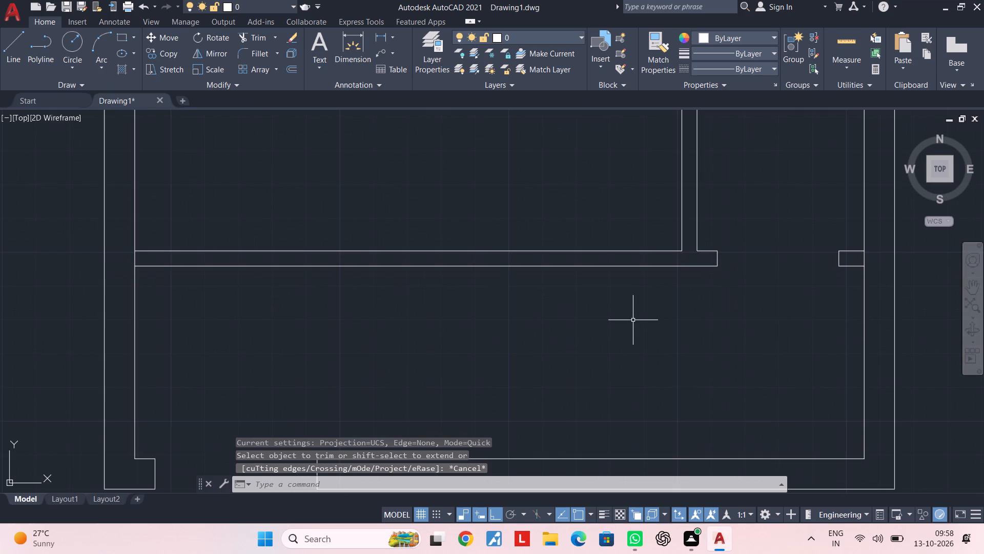
{"action": "key", "text": "Escape"}
{"action": "key", "text": "Escape"}
{"action": "key", "text": "Escape"}
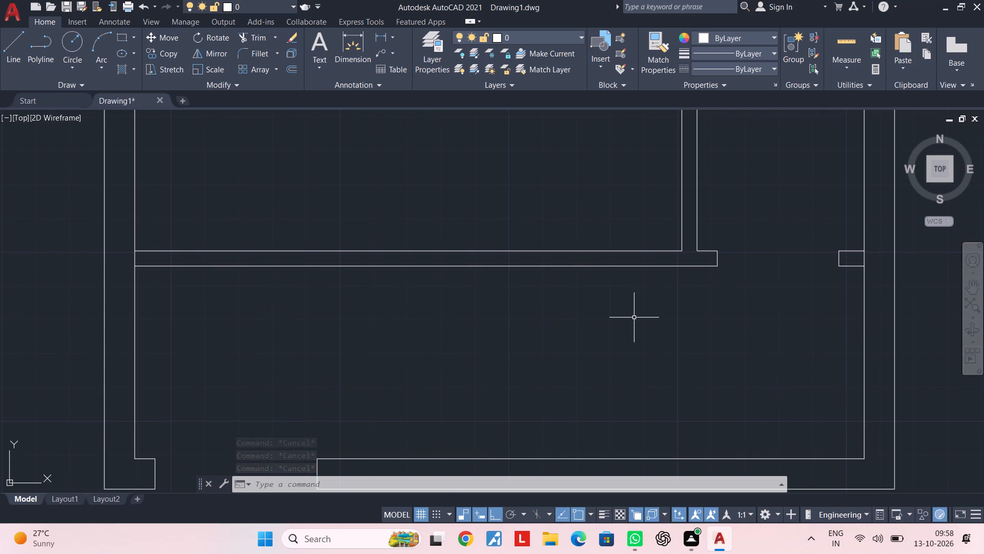
{"action": "middle_click_drag", "start_coordinate": [165, 262], "coordinate": [204, 263]}
{"action": "key", "text": "Escape"}
{"action": "key", "text": "Escape"}
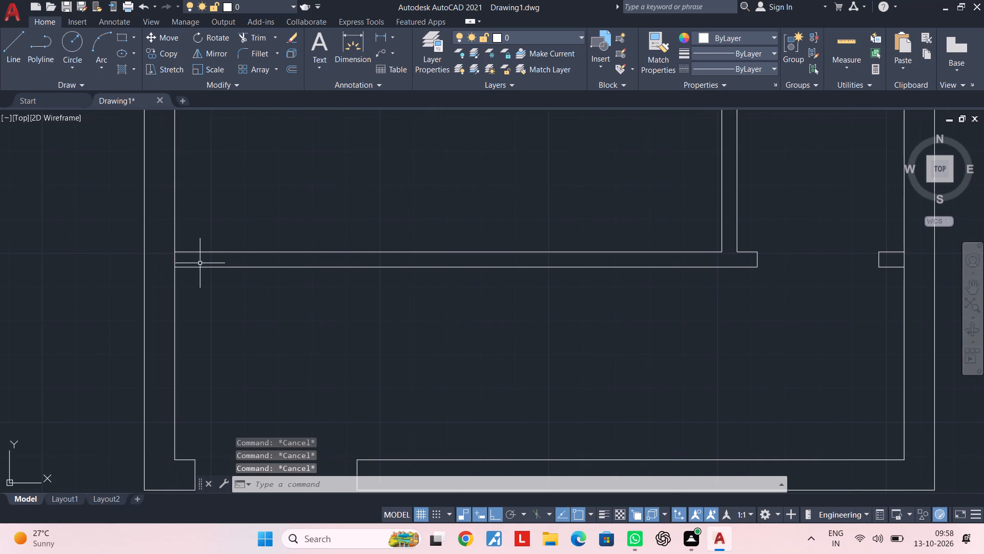
{"action": "key", "text": "Escape"}
{"action": "type", "text": "of 4'3.5\""}
{"action": "key", "text": "Return"}
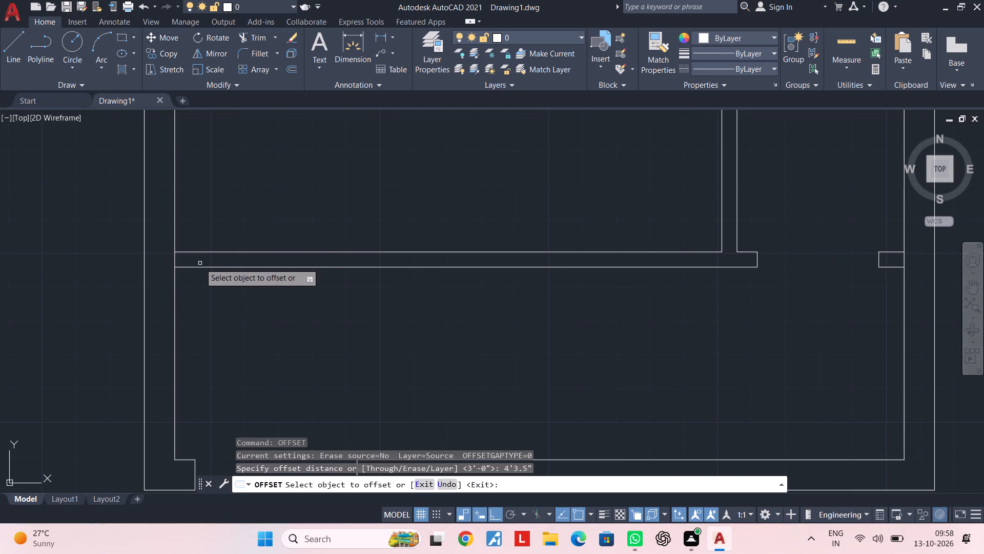
{"action": "left_click", "coordinate": [175, 261]}
{"action": "left_click", "coordinate": [310, 263]}
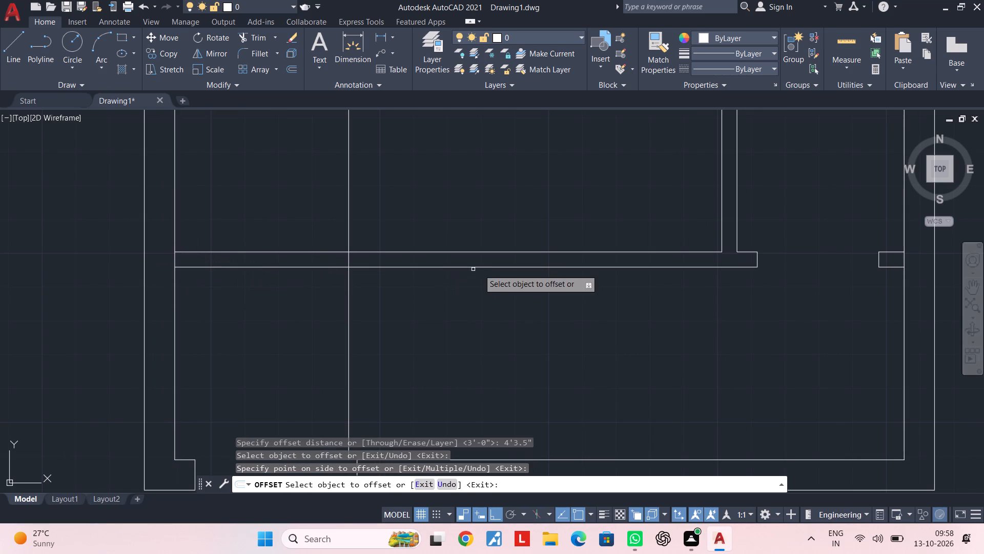
Offset the left line of the vertical partition 5'3.5" to the left.
{"action": "key", "text": "space"}
{"action": "key", "text": "space"}
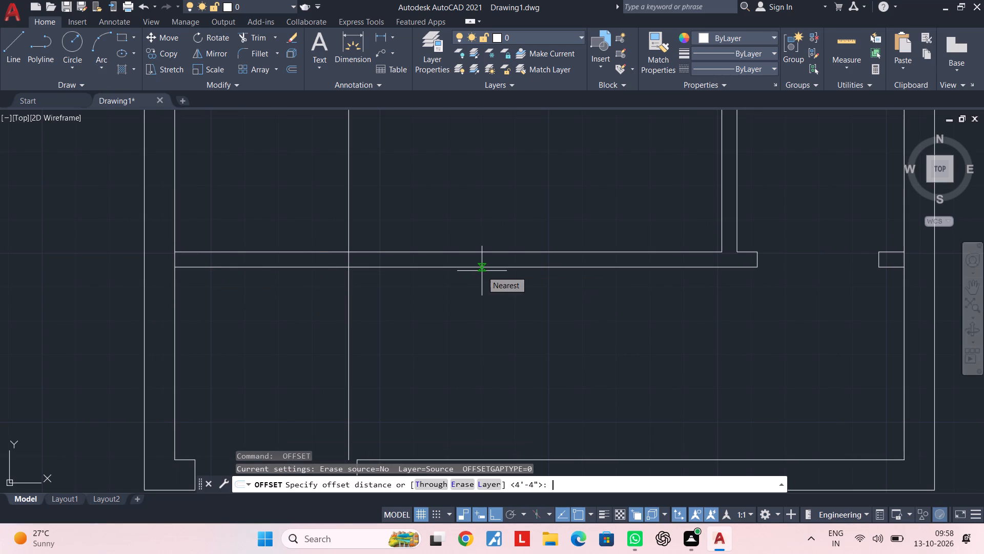
{"action": "type", "text": "5'3.5\""}
{"action": "key", "text": "Return"}
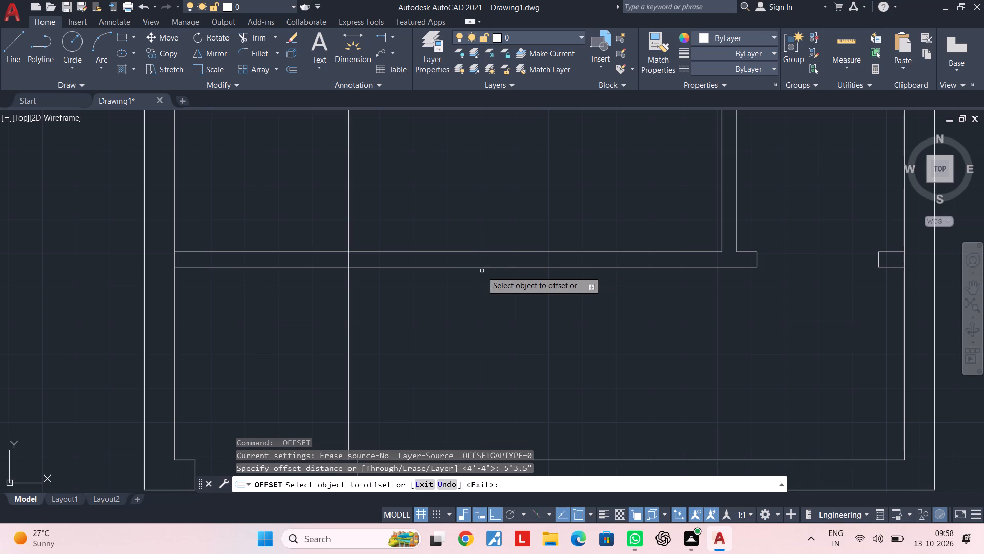
{"action": "left_click", "coordinate": [722, 233]}
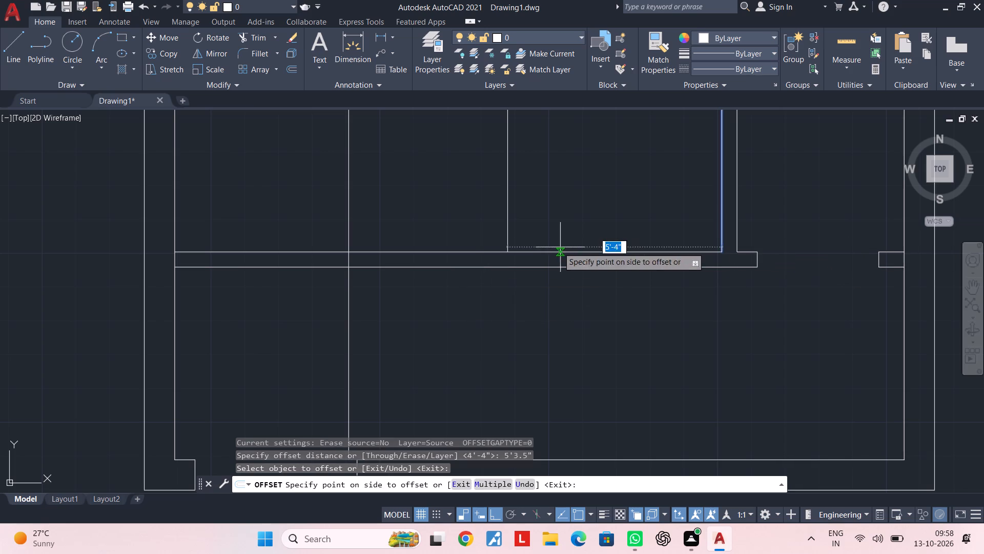
{"action": "left_click", "coordinate": [557, 247]}
{"action": "key", "text": "Escape"}
{"action": "key", "text": "Escape"}
Measure the distance between the two vertical offset lines along the lowest horizontal partition.
{"action": "left_click", "coordinate": [380, 34]}
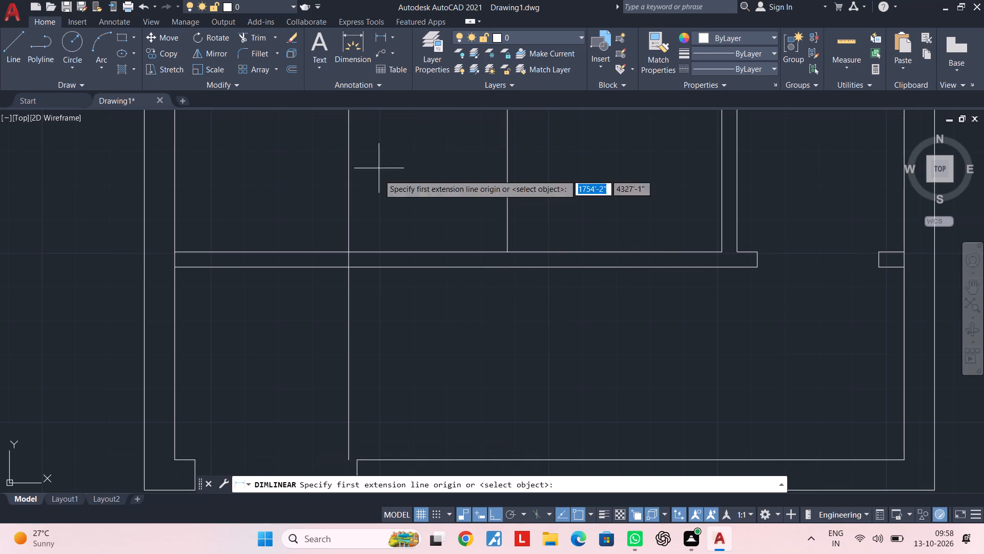
{"action": "left_click", "coordinate": [350, 252]}
{"action": "left_click", "coordinate": [507, 253]}
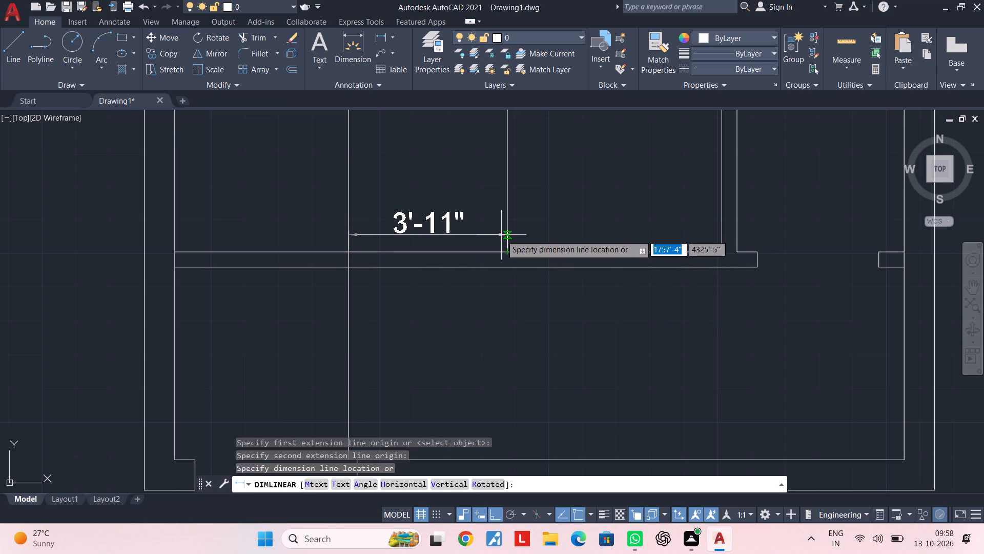
{"action": "key", "text": "Escape"}
{"action": "key", "text": "Escape"}
{"action": "key", "text": "Escape"}
{"action": "key", "text": "Escape"}
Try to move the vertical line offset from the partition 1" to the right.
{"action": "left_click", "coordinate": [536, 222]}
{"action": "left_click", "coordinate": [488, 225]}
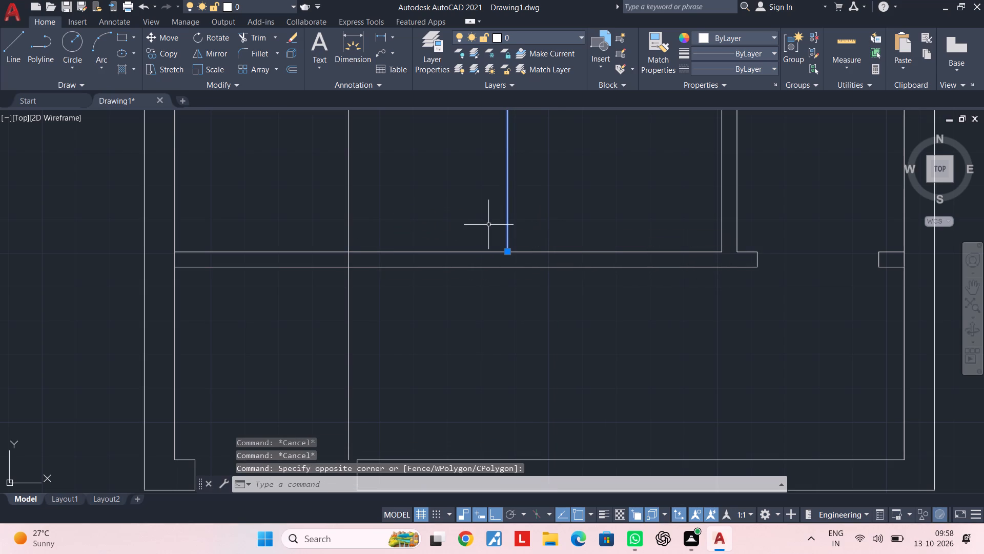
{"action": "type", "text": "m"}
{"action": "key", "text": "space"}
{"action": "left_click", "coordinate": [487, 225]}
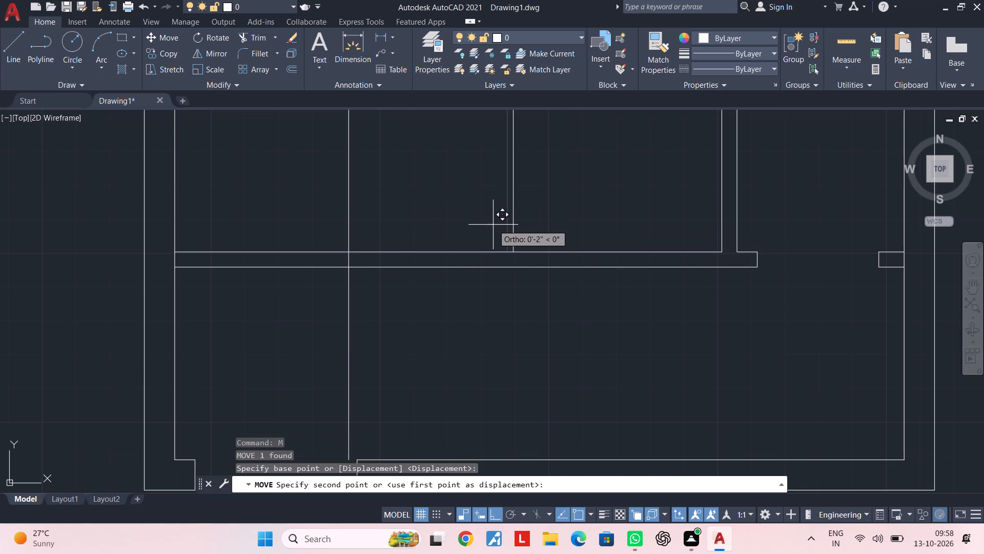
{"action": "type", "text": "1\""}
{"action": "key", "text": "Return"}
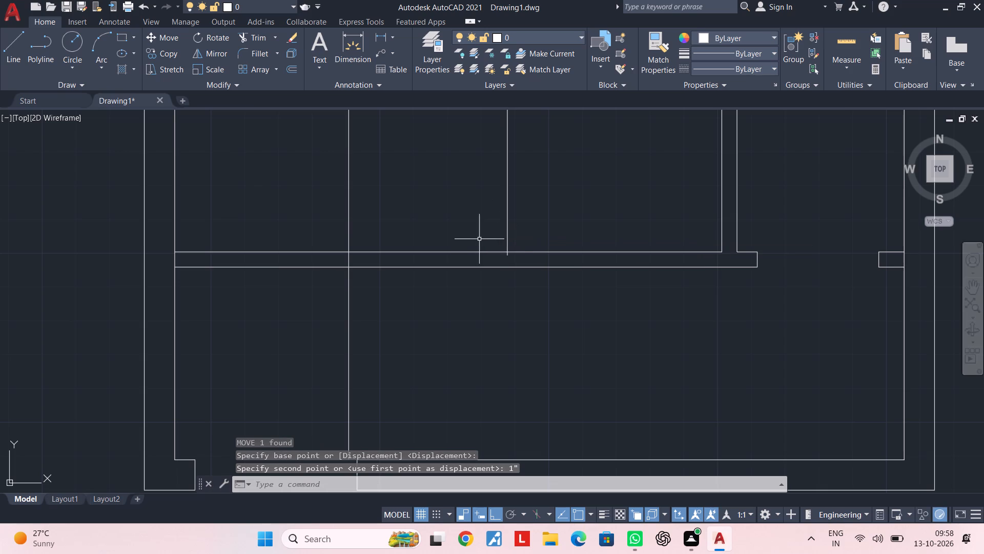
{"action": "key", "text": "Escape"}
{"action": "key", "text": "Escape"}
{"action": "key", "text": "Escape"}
Extend the same vertical line down to the lower line of the lowest horizontal partition.
{"action": "type", "text": "ex"}
{"action": "key", "text": "space"}
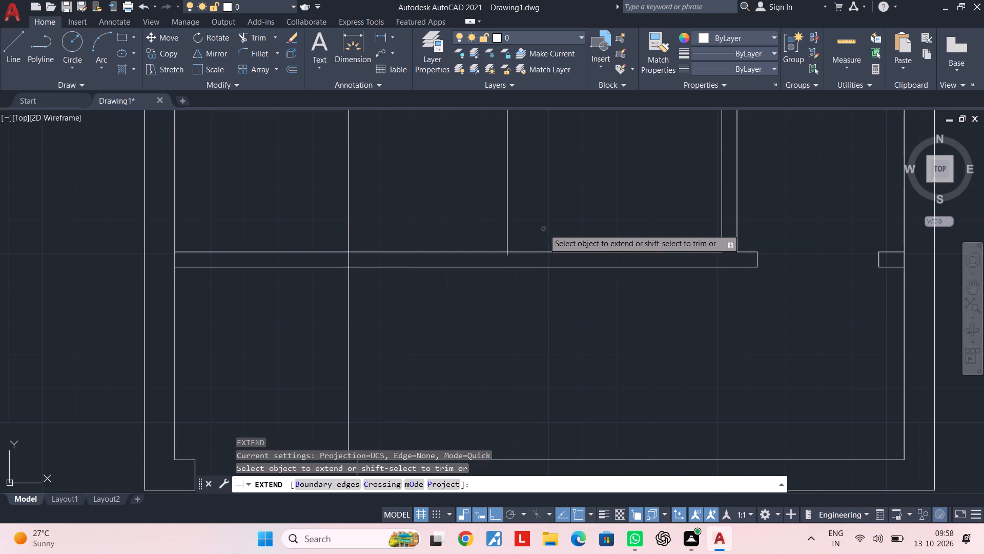
{"action": "left_click", "coordinate": [548, 214]}
{"action": "left_click", "coordinate": [338, 225]}
{"action": "key", "text": "Escape"}
{"action": "key", "text": "Escape"}
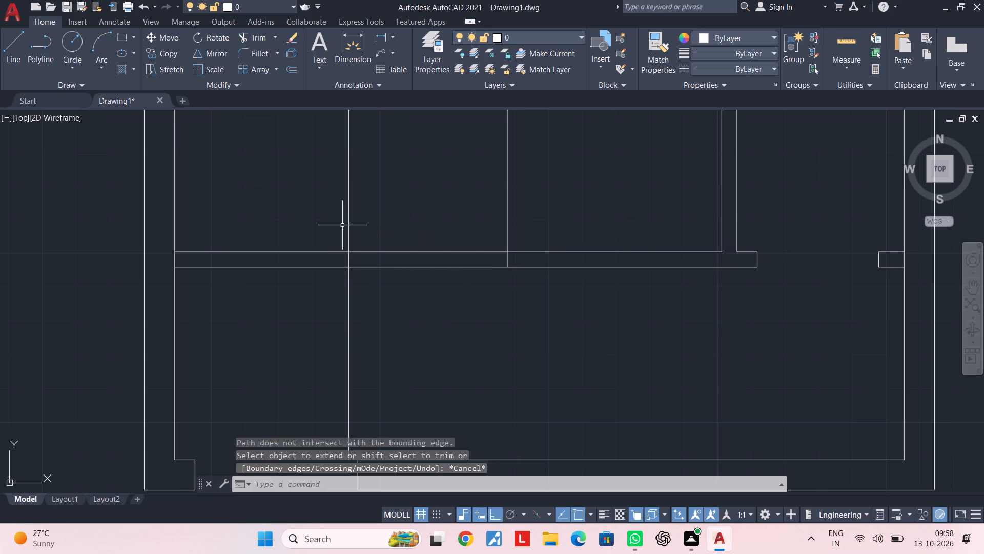
Trim the two vertical lines above and below the lowest horizontal partition, leaving only short jamb lines within its thickness.
{"action": "type", "text": "tr"}
{"action": "key", "text": "space"}
{"action": "left_click", "coordinate": [517, 213]}
{"action": "left_click", "coordinate": [277, 218]}
{"action": "left_click", "coordinate": [400, 293]}
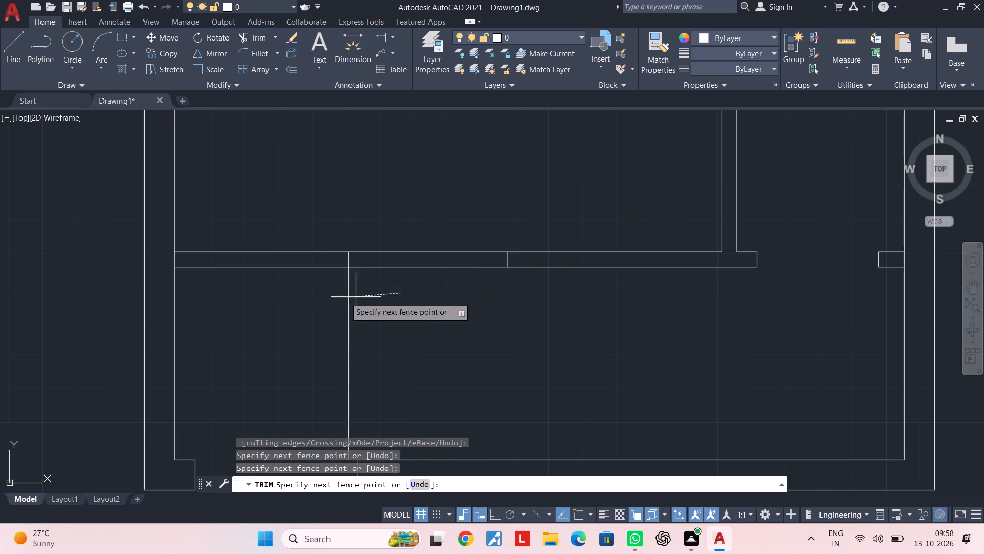
{"action": "left_click", "coordinate": [288, 300]}
{"action": "key", "text": "Escape"}
{"action": "key", "text": "Escape"}
Measure the opening width between the two jamb lines in the lowest horizontal partition.
{"action": "left_click", "coordinate": [382, 37]}
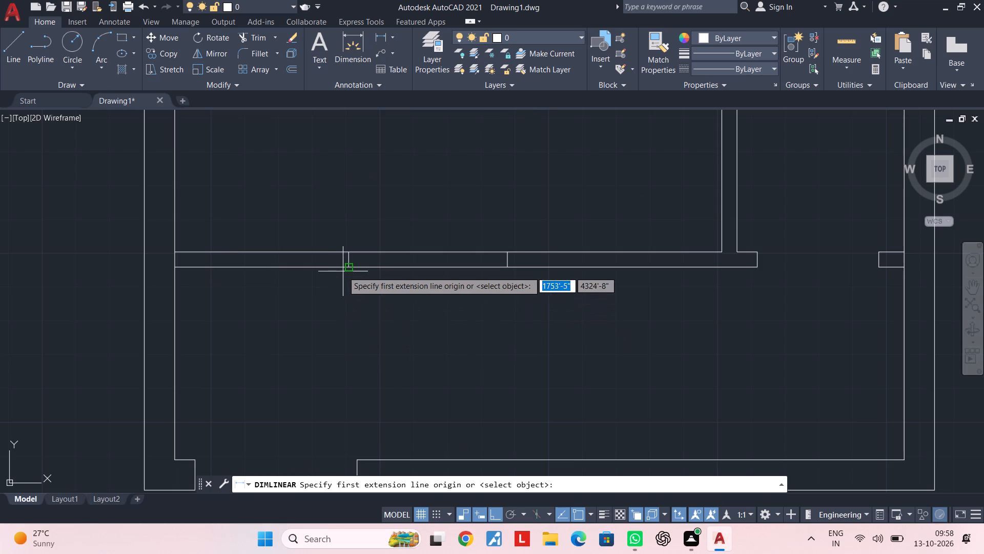
{"action": "left_click", "coordinate": [344, 267]}
{"action": "left_click", "coordinate": [511, 266]}
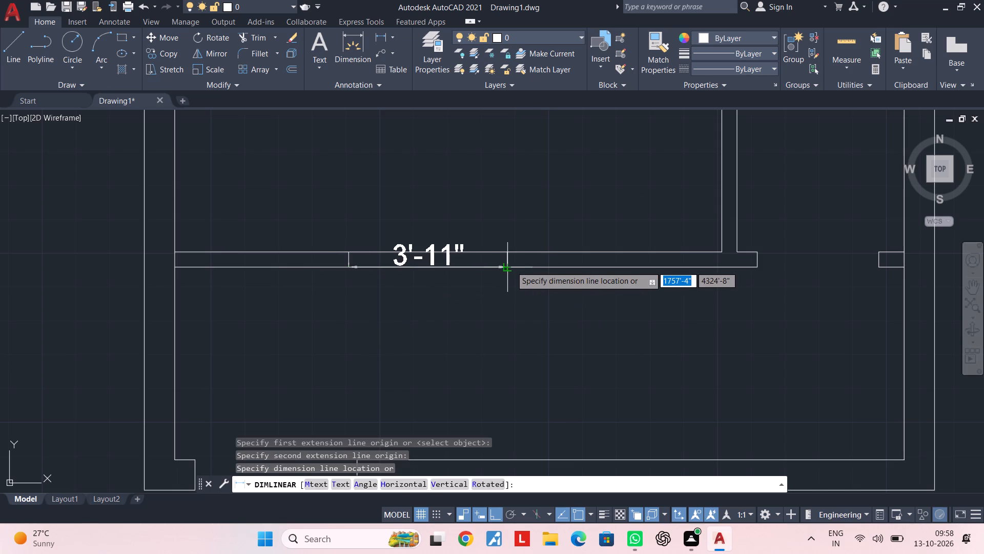
{"action": "key", "text": "Escape"}
{"action": "key", "text": "Escape"}
Move the right jamb line of the opening 1" to the right.
{"action": "scroll", "coordinate": [509, 246], "scroll_direction": "up", "scroll_amount": 5}
{"action": "middle_click_drag", "start_coordinate": [512, 305], "coordinate": [687, 246]}
{"action": "scroll", "coordinate": [681, 261], "scroll_direction": "down", "scroll_amount": 3}
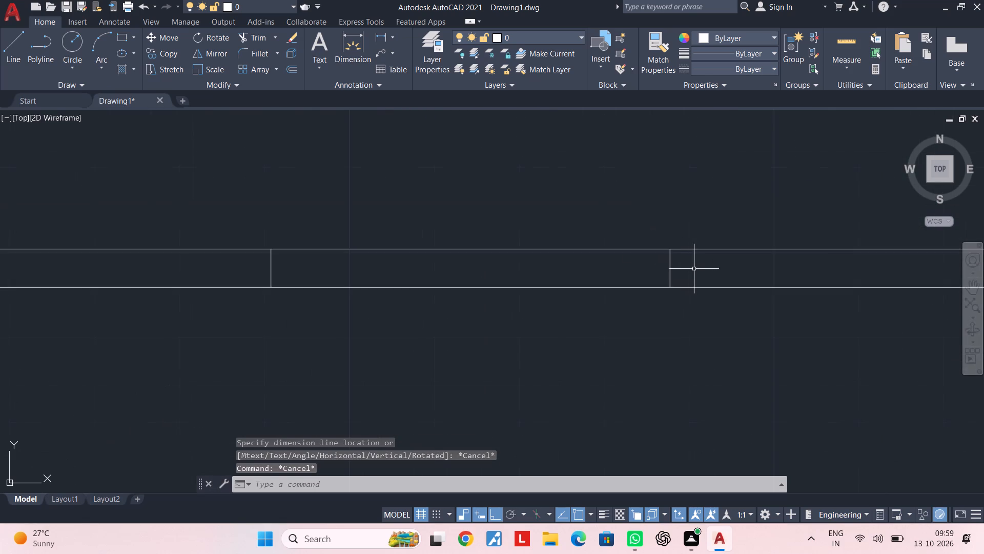
{"action": "scroll", "coordinate": [694, 269], "scroll_direction": "up", "scroll_amount": 1}
{"action": "left_click", "coordinate": [693, 269]}
{"action": "left_click", "coordinate": [627, 281]}
{"action": "type", "text": "m"}
{"action": "key", "text": "space"}
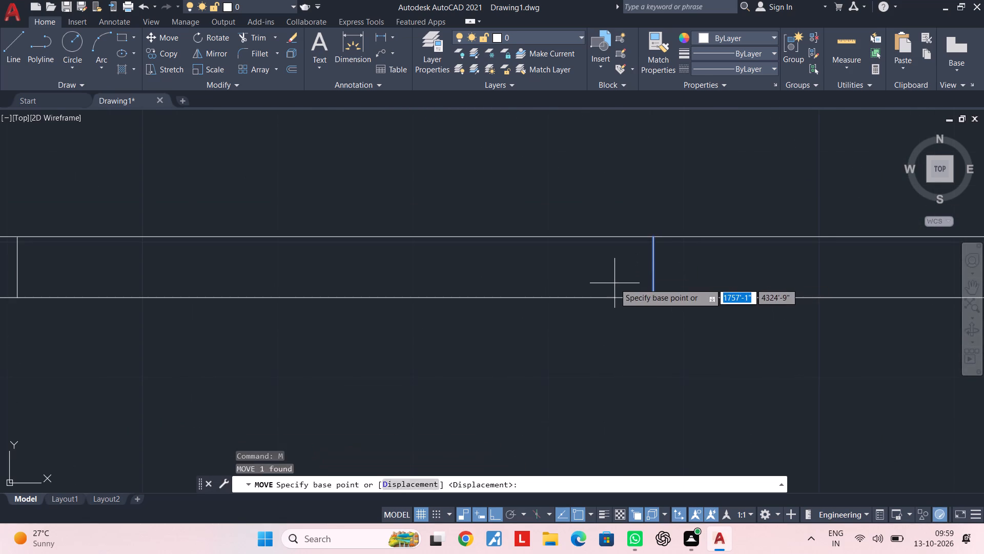
{"action": "left_click", "coordinate": [614, 283]}
{"action": "type", "text": "1\""}
{"action": "key", "text": "Return"}
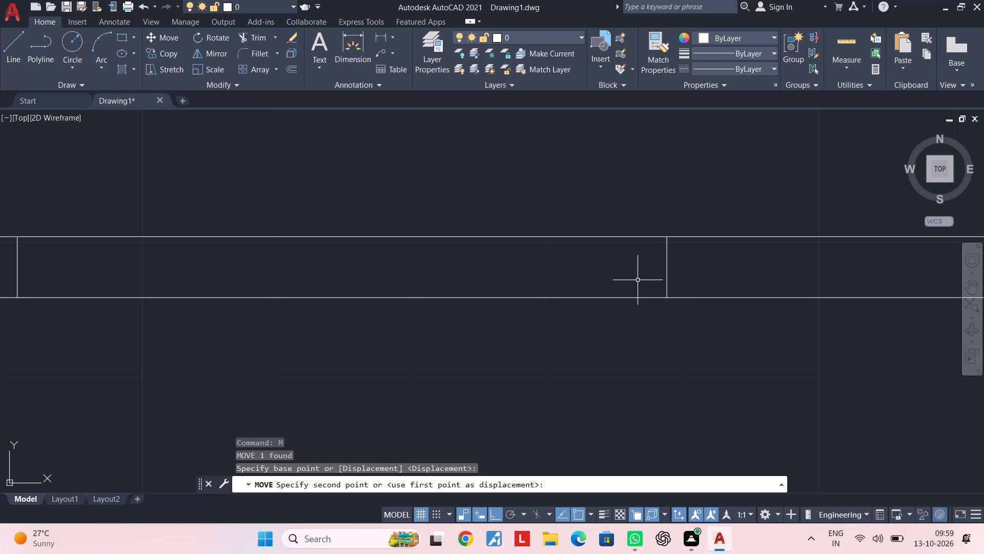
{"action": "key", "text": "Escape"}
{"action": "key", "text": "Escape"}
Measure the opening width between the two jamb lines again.
{"action": "scroll", "coordinate": [509, 263], "scroll_direction": "down", "scroll_amount": 2}
{"action": "middle_click_drag", "start_coordinate": [512, 261], "coordinate": [592, 238]}
{"action": "key", "text": "Escape"}
{"action": "key", "text": "Escape"}
{"action": "key", "text": "Escape"}
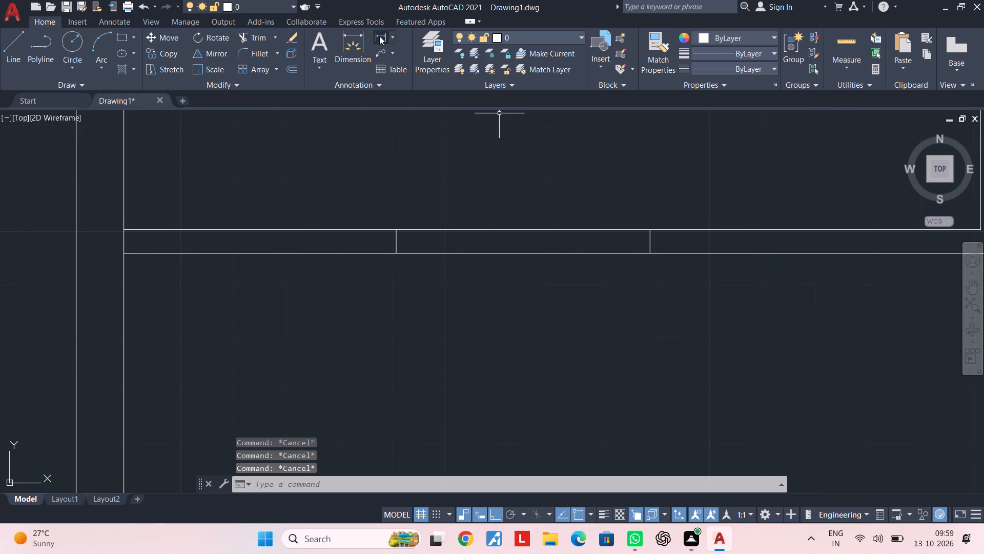
{"action": "left_click", "coordinate": [379, 36]}
{"action": "left_click", "coordinate": [396, 253]}
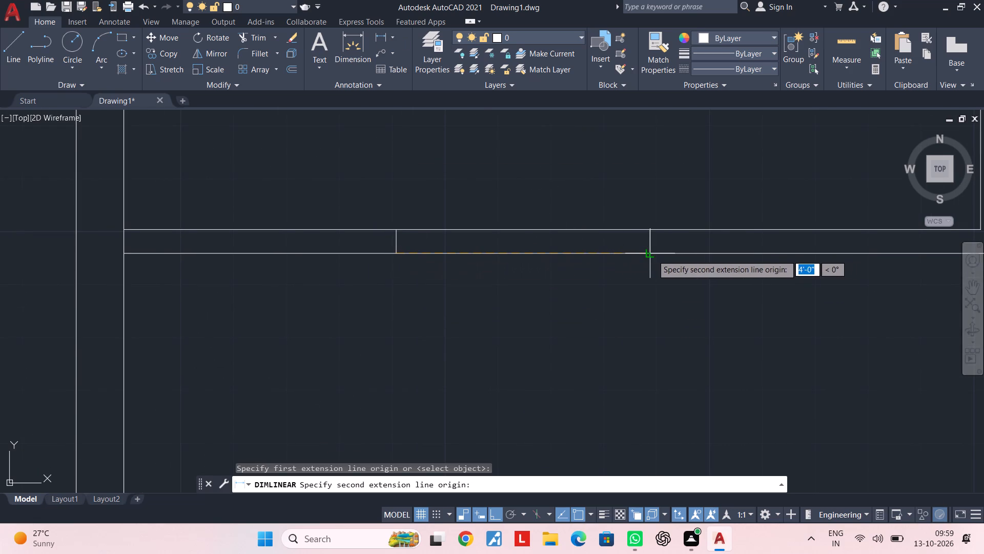
{"action": "left_click", "coordinate": [650, 255]}
{"action": "key", "text": "Escape"}
{"action": "key", "text": "Escape"}
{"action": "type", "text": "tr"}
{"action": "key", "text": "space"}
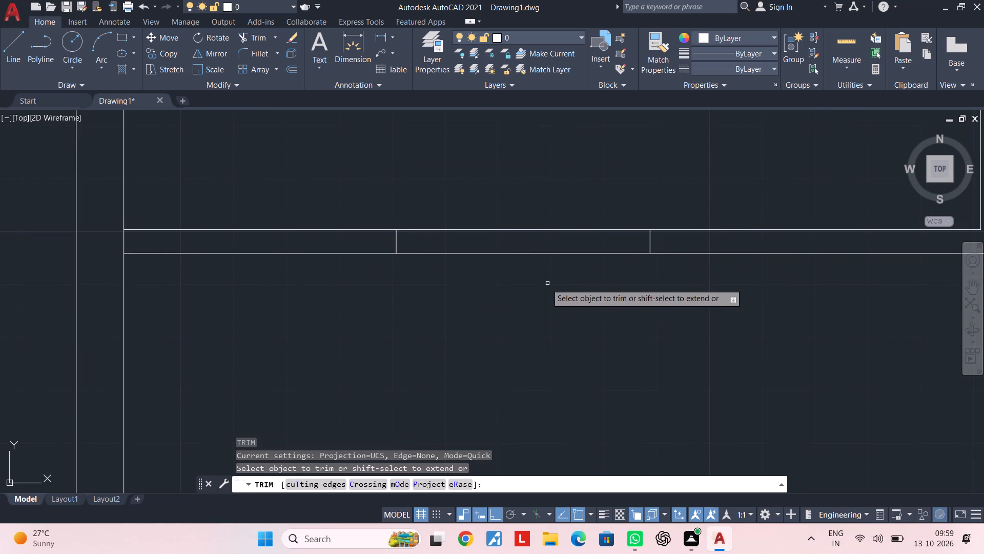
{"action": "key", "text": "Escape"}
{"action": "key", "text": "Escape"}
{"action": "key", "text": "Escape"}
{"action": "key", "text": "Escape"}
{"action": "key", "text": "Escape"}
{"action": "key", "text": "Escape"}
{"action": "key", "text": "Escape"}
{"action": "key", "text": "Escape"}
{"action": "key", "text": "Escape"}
Draw a rectangle filling the opening between the two jamb lines across the full thickness of the partition.
{"action": "middle_click_drag", "start_coordinate": [483, 296], "coordinate": [470, 299]}
{"action": "key", "text": "Escape"}
{"action": "key", "text": "Escape"}
{"action": "key", "text": "r"}
{"action": "key", "text": "e"}
{"action": "type", "text": "c"}
{"action": "key", "text": "space"}
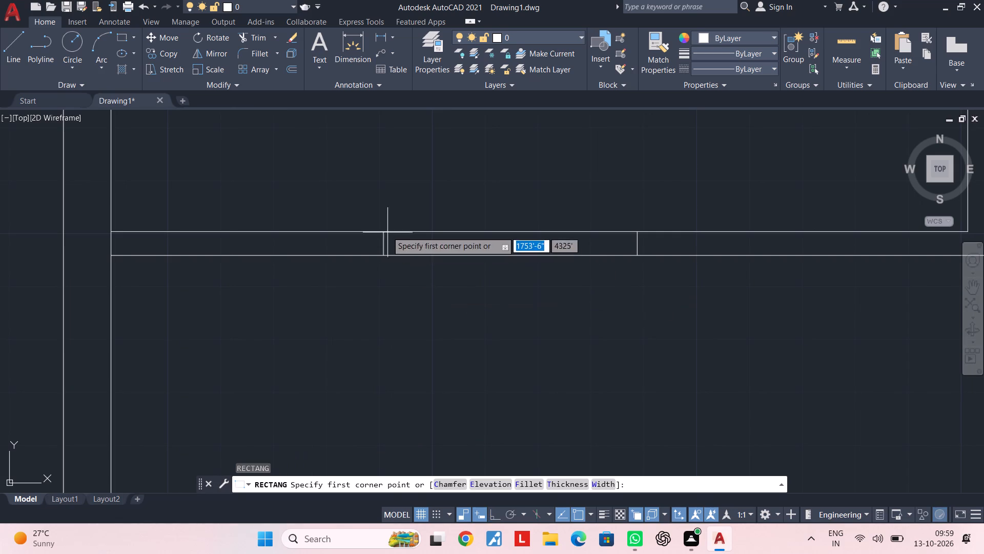
{"action": "left_click", "coordinate": [384, 232]}
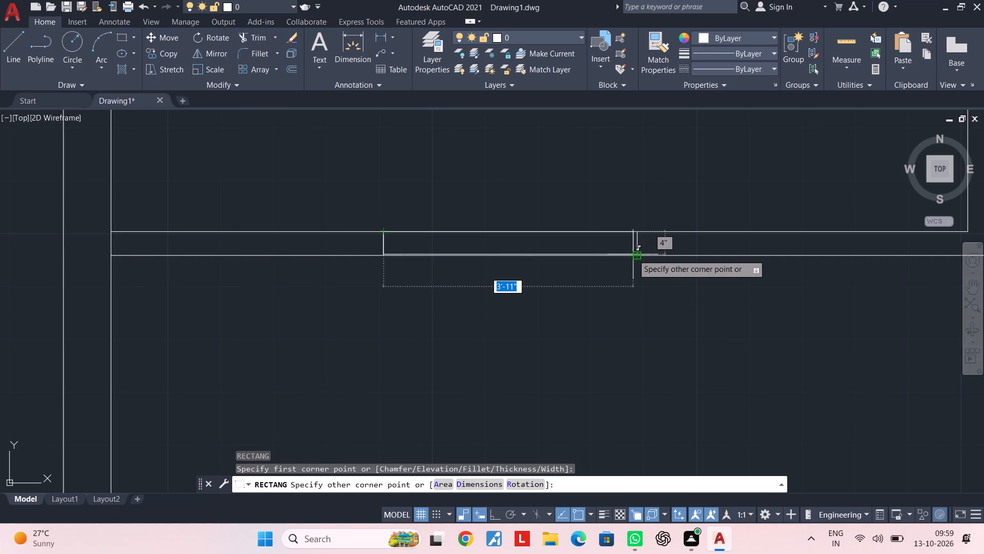
{"action": "left_click", "coordinate": [637, 253]}
{"action": "key", "text": "Escape"}
{"action": "key", "text": "Escape"}
{"action": "key", "text": "Escape"}
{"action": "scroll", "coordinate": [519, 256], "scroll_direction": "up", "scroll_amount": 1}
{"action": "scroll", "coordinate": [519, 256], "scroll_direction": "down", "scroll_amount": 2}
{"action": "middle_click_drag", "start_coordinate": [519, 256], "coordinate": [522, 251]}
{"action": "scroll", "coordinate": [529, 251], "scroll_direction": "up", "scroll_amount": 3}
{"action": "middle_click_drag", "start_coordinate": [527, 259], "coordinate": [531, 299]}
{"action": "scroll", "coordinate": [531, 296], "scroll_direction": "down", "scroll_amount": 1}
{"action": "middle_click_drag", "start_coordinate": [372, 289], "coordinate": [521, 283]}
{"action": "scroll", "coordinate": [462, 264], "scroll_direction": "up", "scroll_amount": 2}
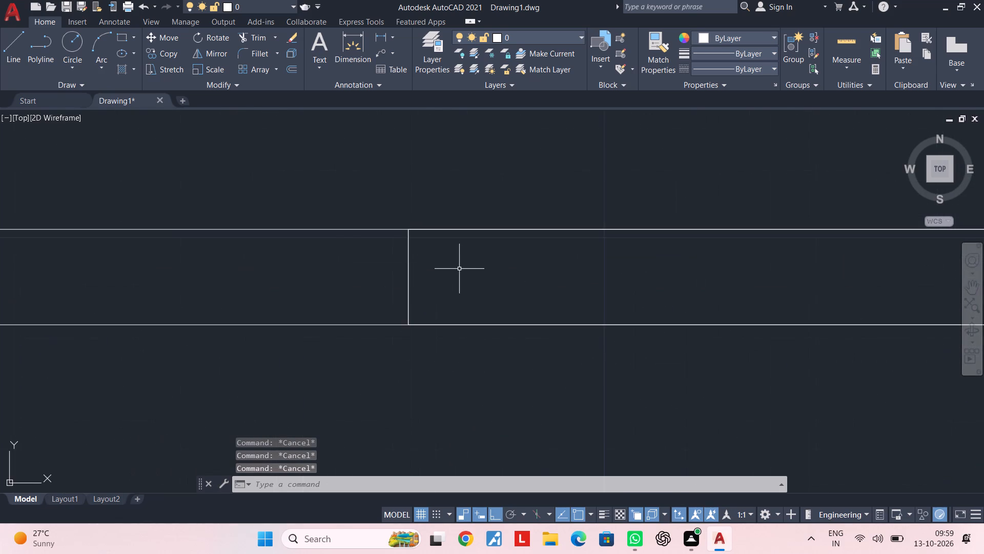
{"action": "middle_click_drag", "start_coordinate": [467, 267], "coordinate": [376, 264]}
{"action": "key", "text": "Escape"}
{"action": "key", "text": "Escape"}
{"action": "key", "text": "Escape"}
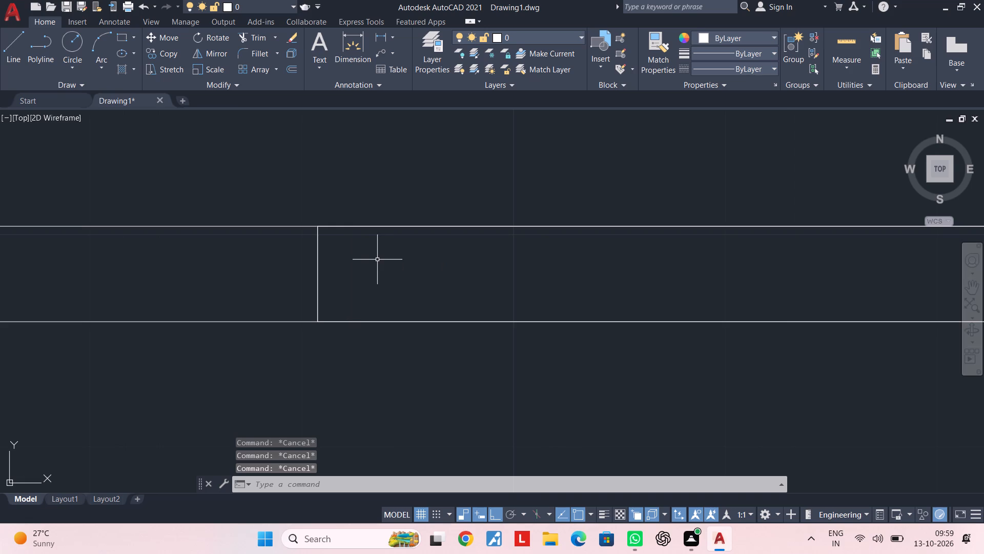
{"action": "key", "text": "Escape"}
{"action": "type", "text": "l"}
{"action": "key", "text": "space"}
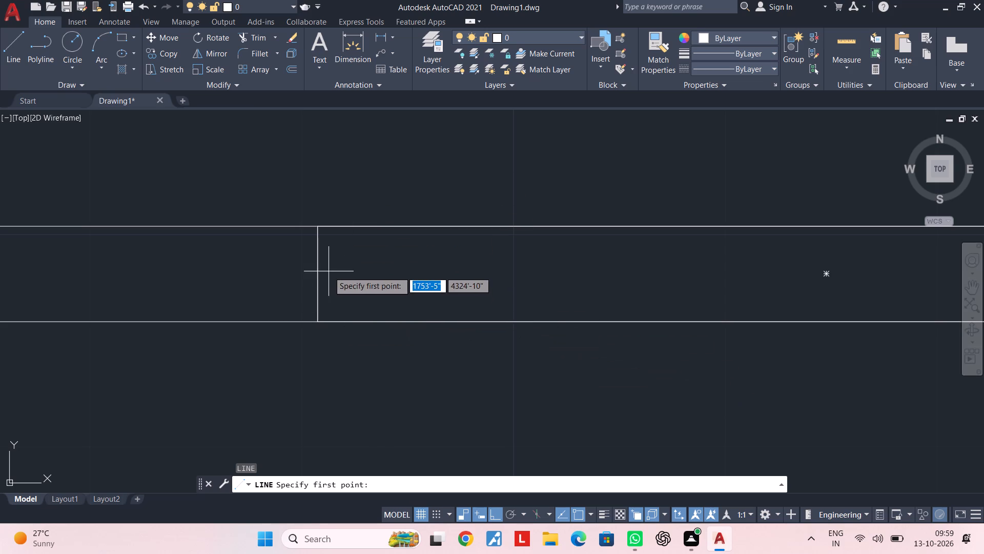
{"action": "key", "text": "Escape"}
Draw a vertical line across the rectangle at its midpoint to divide it into two equal halves.
{"action": "scroll", "coordinate": [663, 292], "scroll_direction": "down", "scroll_amount": 2}
{"action": "middle_click_drag", "start_coordinate": [645, 290], "coordinate": [323, 268]}
{"action": "key", "text": "Escape"}
{"action": "key", "text": "space"}
{"action": "middle_click_drag", "start_coordinate": [421, 261], "coordinate": [493, 258]}
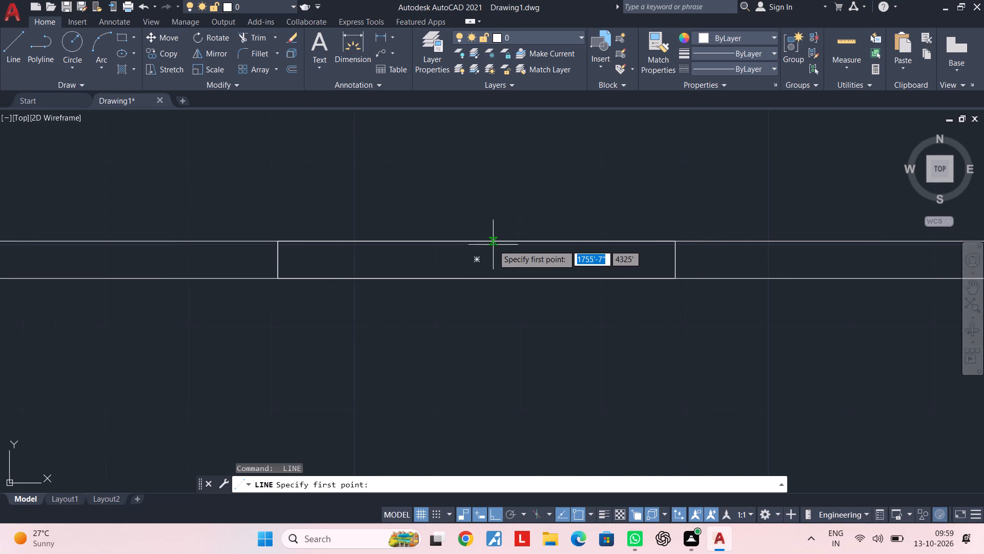
{"action": "left_click", "coordinate": [479, 240]}
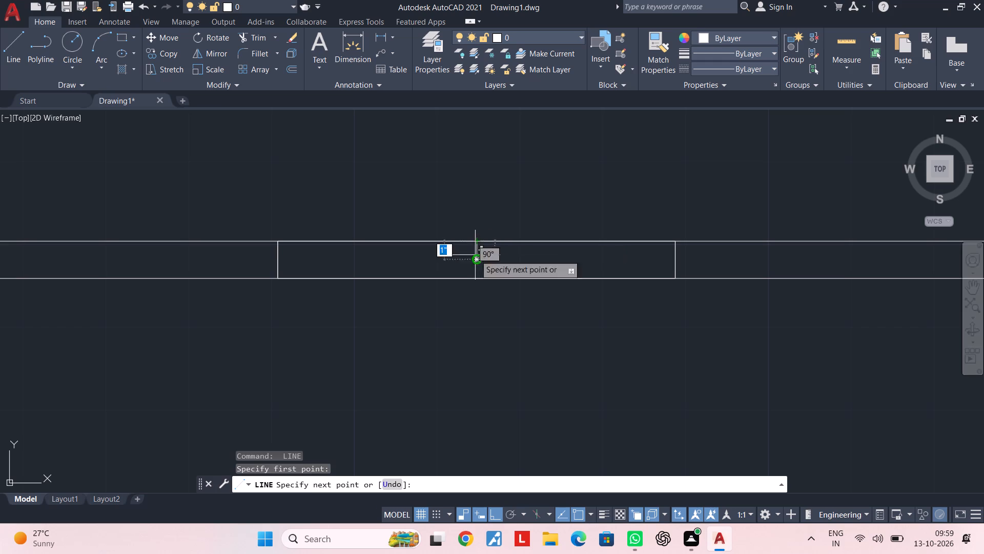
{"action": "left_click", "coordinate": [476, 275]}
{"action": "key", "text": "Escape"}
{"action": "key", "text": "Escape"}
Draw a horizontal line across the rectangle's left half, slightly above mid-height, from the centre line to the left jamb.
{"action": "scroll", "coordinate": [302, 265], "scroll_direction": "up", "scroll_amount": 2}
{"action": "middle_click_drag", "start_coordinate": [299, 268], "coordinate": [352, 263]}
{"action": "key", "text": "Escape"}
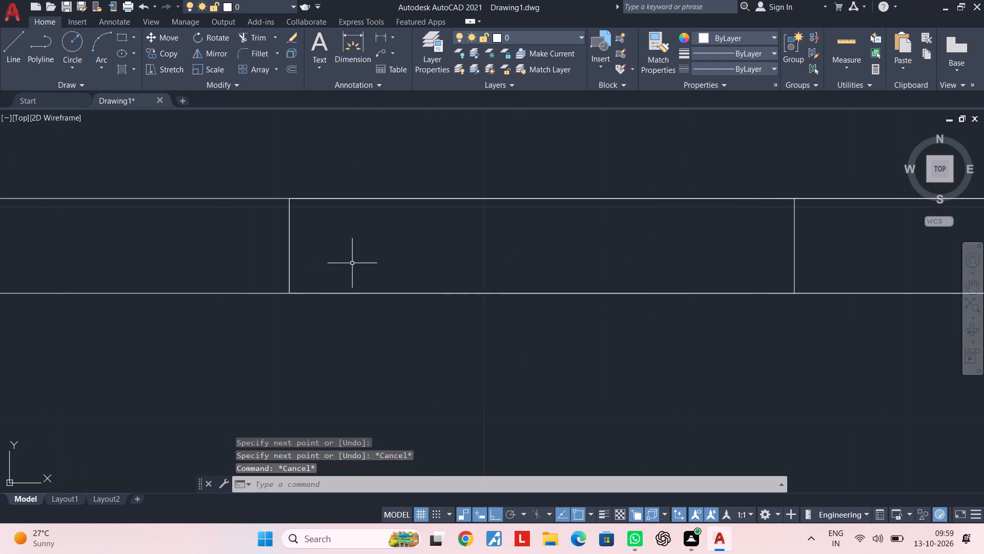
{"action": "key", "text": "Escape"}
{"action": "key", "text": "space"}
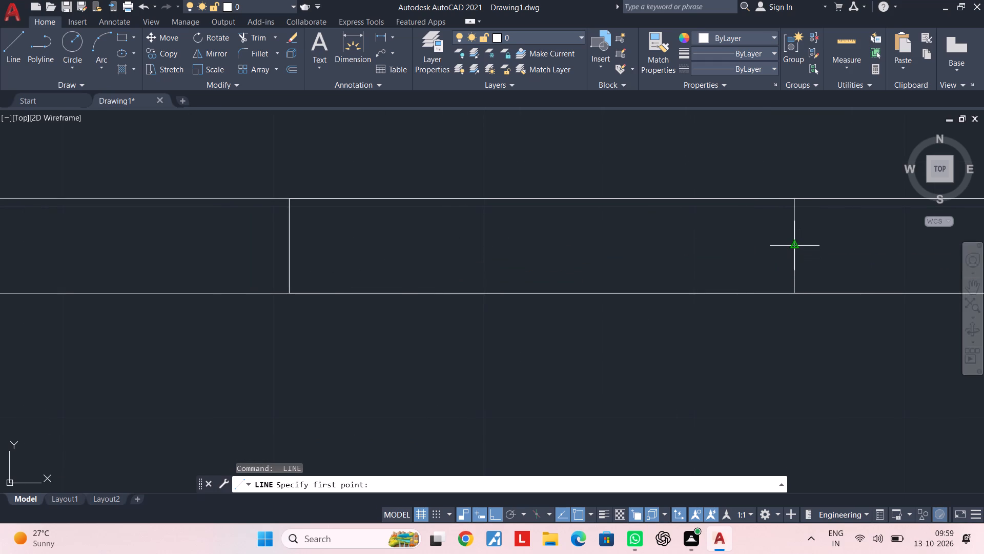
{"action": "left_click", "coordinate": [795, 234]}
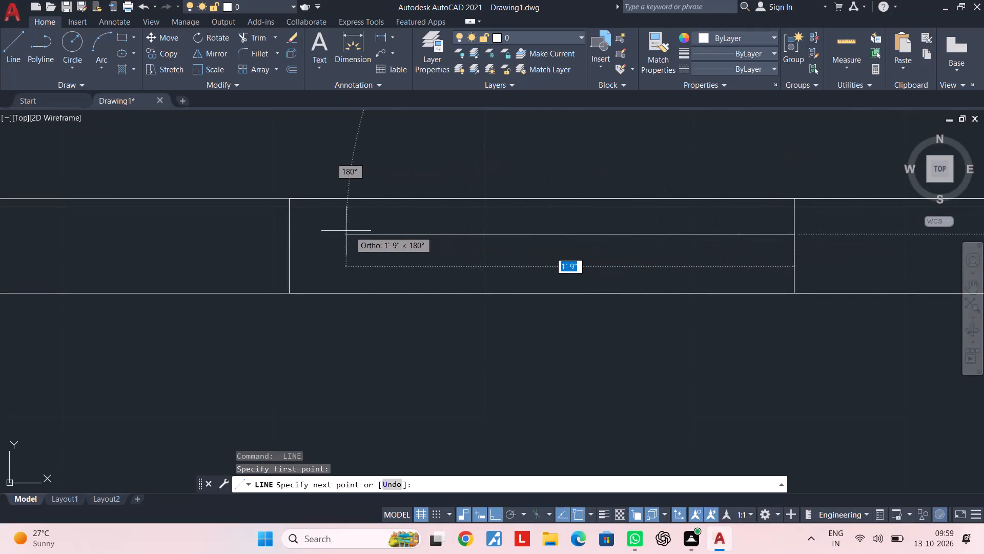
{"action": "left_click", "coordinate": [286, 232]}
{"action": "key", "text": "Escape"}
Draw a horizontal line across the rectangle's right half, slightly below mid-height, from the centre line to the right jamb.
{"action": "scroll", "coordinate": [662, 265], "scroll_direction": "down", "scroll_amount": 1}
{"action": "middle_click_drag", "start_coordinate": [664, 265], "coordinate": [261, 250]}
{"action": "key", "text": "space"}
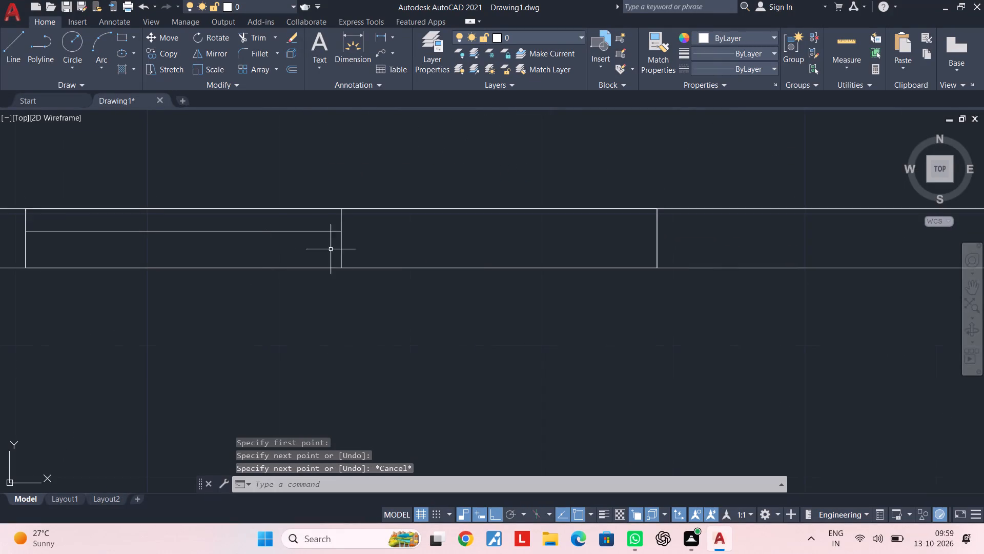
{"action": "scroll", "coordinate": [326, 244], "scroll_direction": "up", "scroll_amount": 2}
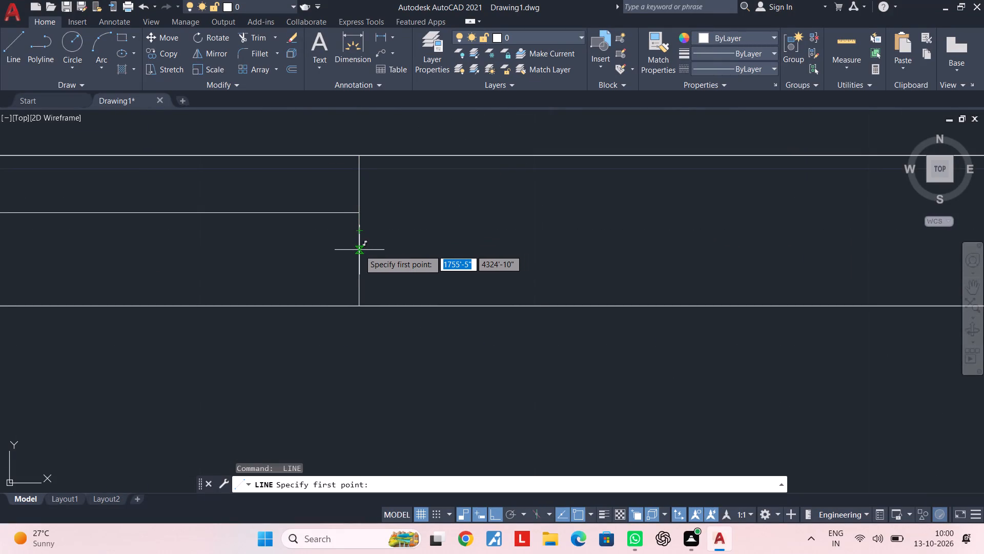
{"action": "left_click", "coordinate": [359, 250]}
{"action": "middle_click_drag", "start_coordinate": [489, 250], "coordinate": [320, 246]}
{"action": "scroll", "coordinate": [486, 243], "scroll_direction": "down", "scroll_amount": 2}
{"action": "middle_click_drag", "start_coordinate": [486, 243], "coordinate": [399, 243]}
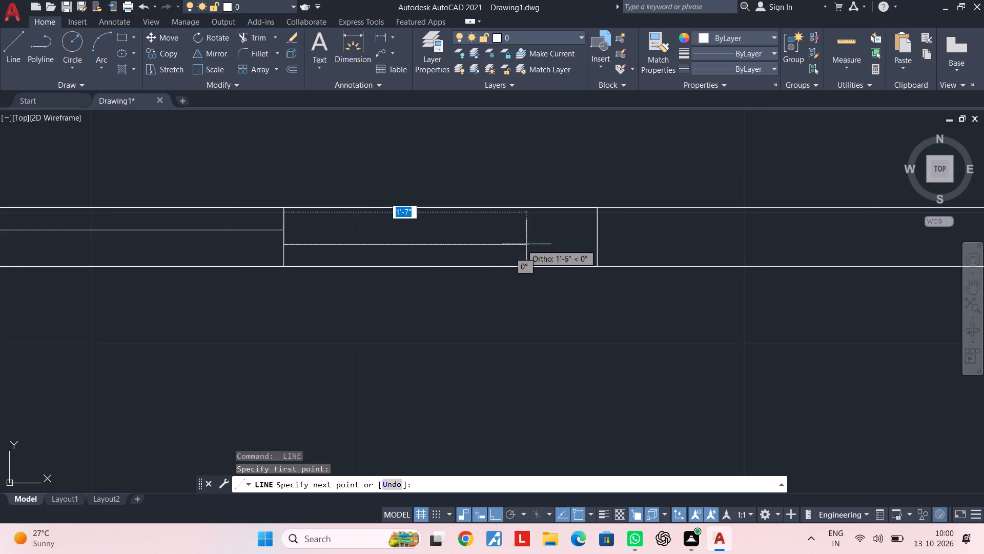
{"action": "left_click", "coordinate": [597, 243]}
{"action": "middle_click_drag", "start_coordinate": [375, 256], "coordinate": [570, 254]}
{"action": "key", "text": "Escape"}
{"action": "key", "text": "Escape"}
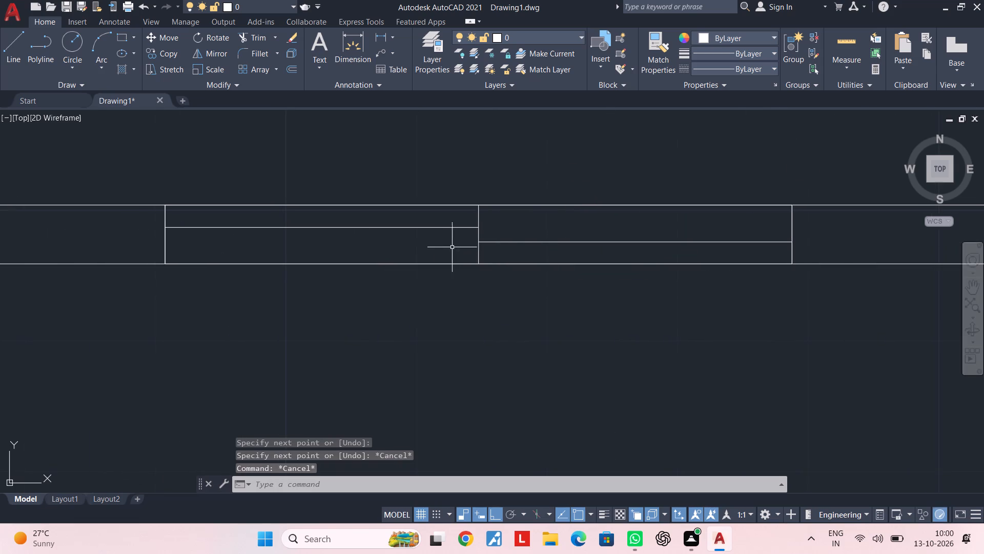
Offset the horizontal line in the rectangle's left half 1" upward.
{"action": "scroll", "coordinate": [457, 244], "scroll_direction": "up", "scroll_amount": 3}
{"action": "middle_click_drag", "start_coordinate": [460, 243], "coordinate": [465, 241]}
{"action": "scroll", "coordinate": [488, 234], "scroll_direction": "down", "scroll_amount": 3}
{"action": "middle_click_drag", "start_coordinate": [488, 234], "coordinate": [579, 222]}
{"action": "key", "text": "Escape"}
{"action": "scroll", "coordinate": [580, 222], "scroll_direction": "up", "scroll_amount": 1}
{"action": "key", "text": "Escape"}
{"action": "key", "text": "Escape"}
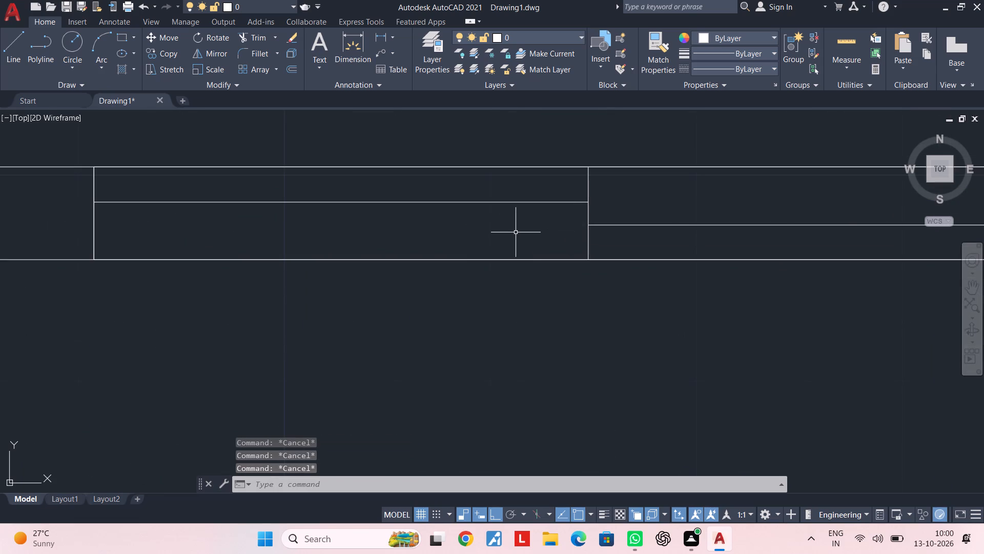
{"action": "key", "text": "Escape"}
{"action": "key", "text": "Escape"}
{"action": "type", "text": "of"}
{"action": "key", "text": "space"}
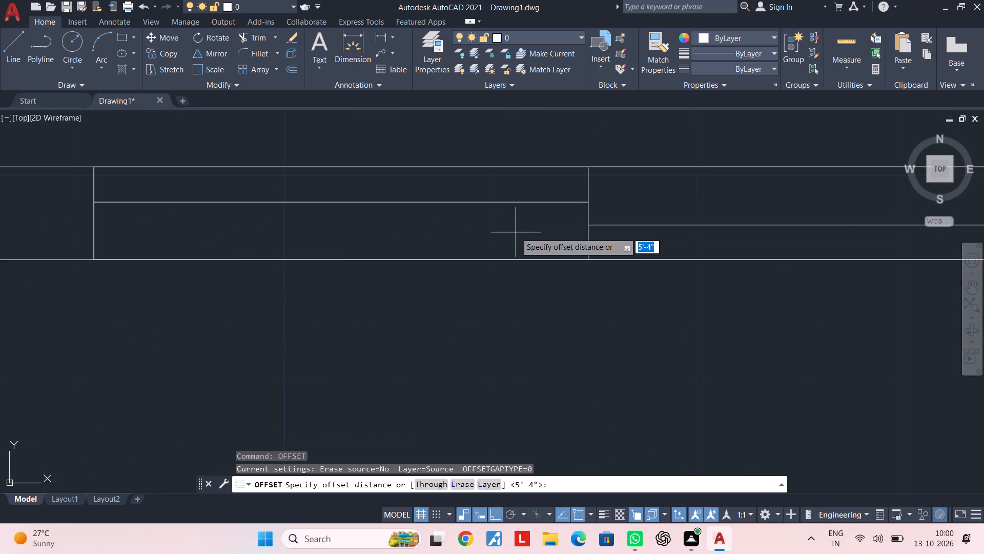
{"action": "type", "text": "1\""}
{"action": "key", "text": "Return"}
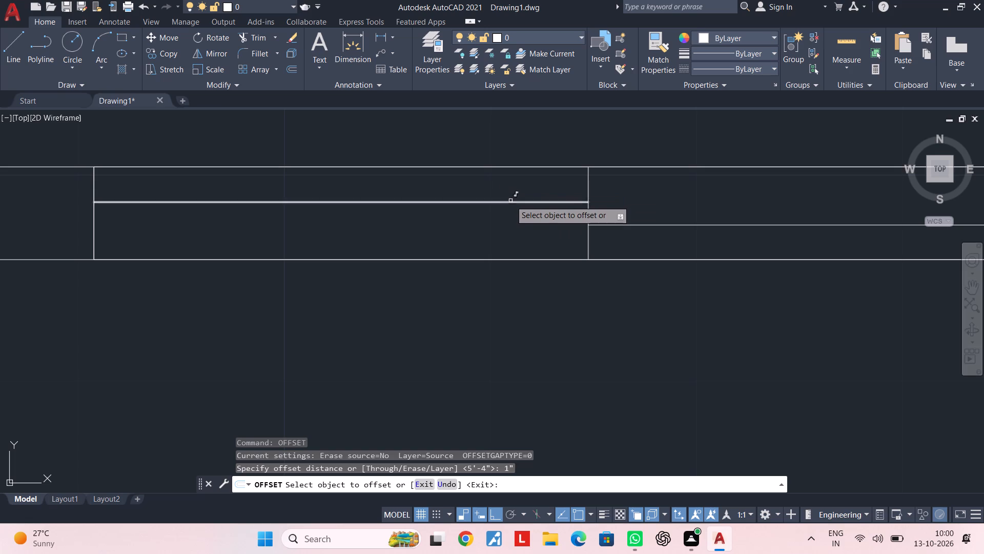
{"action": "left_click", "coordinate": [515, 201]}
{"action": "left_click", "coordinate": [519, 189]}
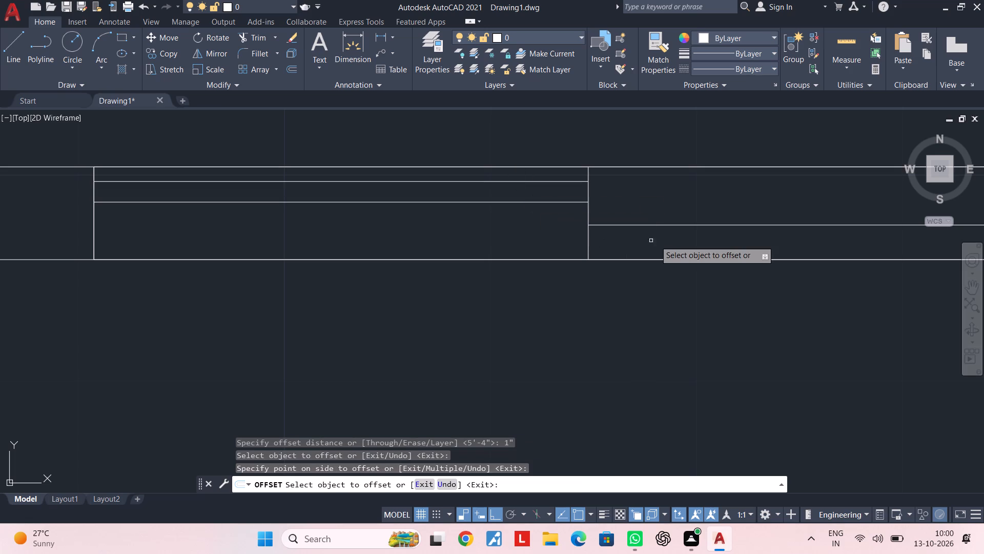
Offset the horizontal line in the rectangle's right half downward by the same 1" distance.
{"action": "left_click", "coordinate": [652, 224]}
{"action": "left_click", "coordinate": [649, 241]}
{"action": "key", "text": "Escape"}
{"action": "scroll", "coordinate": [649, 241], "scroll_direction": "down", "scroll_amount": 4}
{"action": "middle_click_drag", "start_coordinate": [651, 240], "coordinate": [603, 229]}
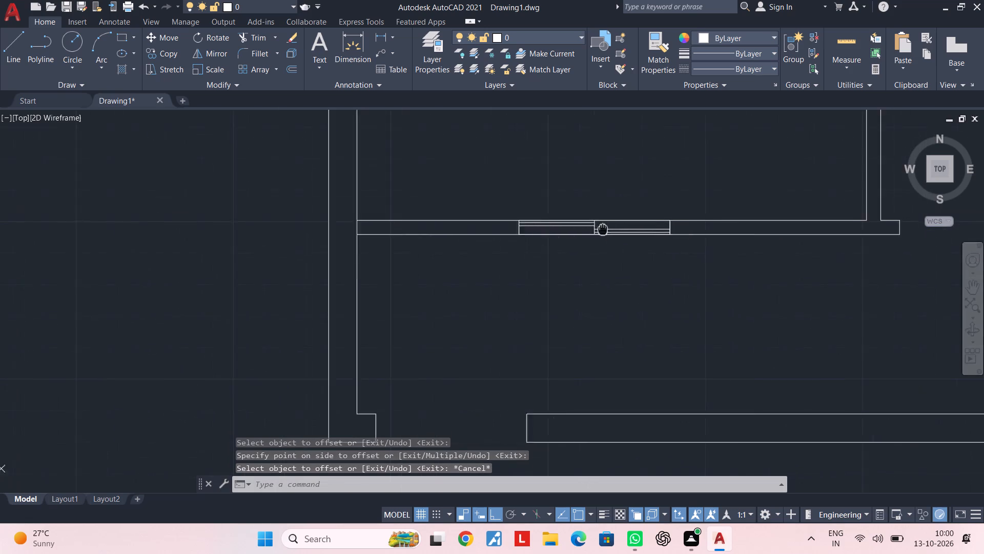
Examine the horizontal panel lines in both halves of the two-panel sliding opening.
{"action": "middle_click_drag", "start_coordinate": [603, 229], "coordinate": [599, 229]}
{"action": "scroll", "coordinate": [597, 229], "scroll_direction": "up", "scroll_amount": 3}
{"action": "middle_click_drag", "start_coordinate": [580, 233], "coordinate": [565, 236]}
{"action": "key", "text": "Escape"}
{"action": "key", "text": "Escape"}
{"action": "key", "text": "Escape"}
{"action": "key", "text": "Escape"}
{"action": "key", "text": "Escape"}
{"action": "scroll", "coordinate": [530, 225], "scroll_direction": "up", "scroll_amount": 1}
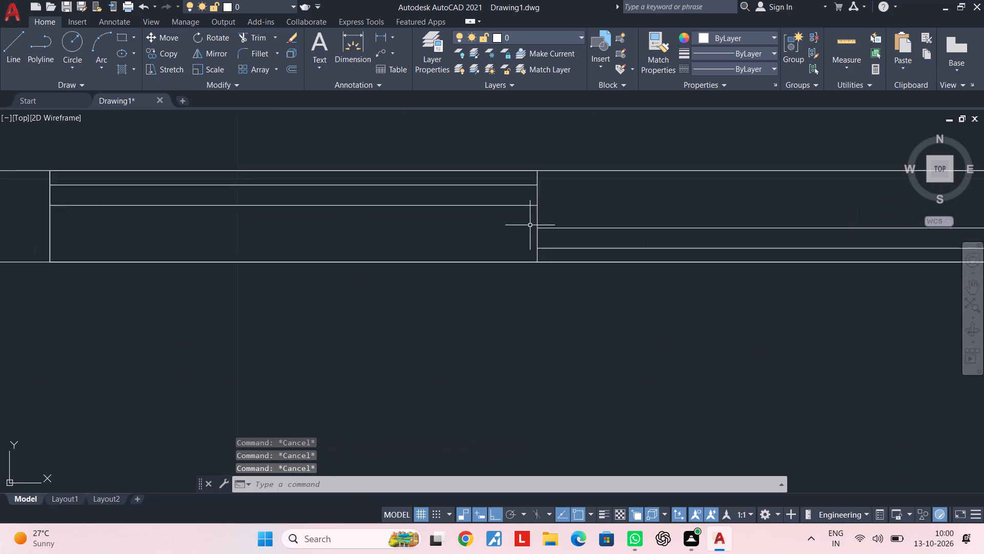
{"action": "scroll", "coordinate": [530, 225], "scroll_direction": "up", "scroll_amount": 1}
{"action": "scroll", "coordinate": [529, 225], "scroll_direction": "down", "scroll_amount": 2}
{"action": "middle_click_drag", "start_coordinate": [529, 225], "coordinate": [603, 219]}
{"action": "key", "text": "Escape"}
{"action": "key", "text": "Escape"}
{"action": "scroll", "coordinate": [603, 219], "scroll_direction": "up", "scroll_amount": 3}
{"action": "scroll", "coordinate": [603, 219], "scroll_direction": "down", "scroll_amount": 4}
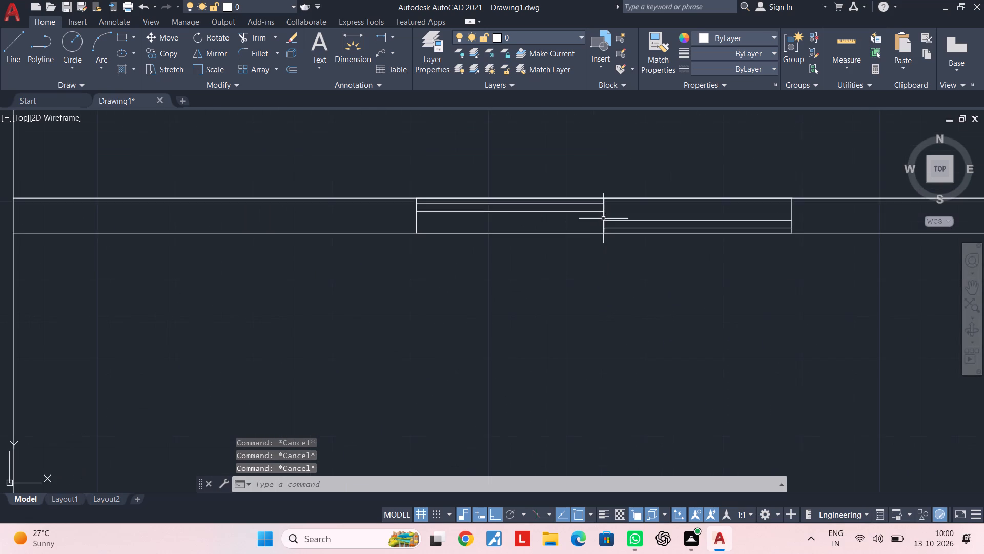
{"action": "middle_click_drag", "start_coordinate": [603, 219], "coordinate": [655, 211]}
{"action": "key", "text": "Escape"}
{"action": "scroll", "coordinate": [735, 206], "scroll_direction": "down", "scroll_amount": 1}
{"action": "middle_click_drag", "start_coordinate": [728, 210], "coordinate": [610, 212]}
{"action": "key", "text": "Escape"}
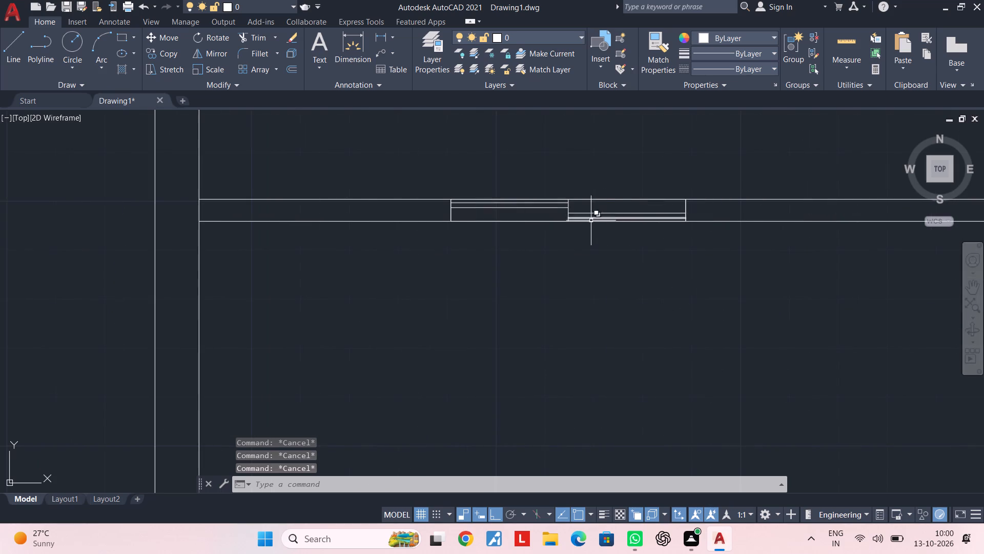
Erase the lower horizontal line in the sliding opening's right half and the upper horizontal line in its left half.
{"action": "scroll", "coordinate": [586, 223], "scroll_direction": "up", "scroll_amount": 4}
{"action": "scroll", "coordinate": [586, 223], "scroll_direction": "down", "scroll_amount": 3}
{"action": "scroll", "coordinate": [595, 216], "scroll_direction": "up", "scroll_amount": 3}
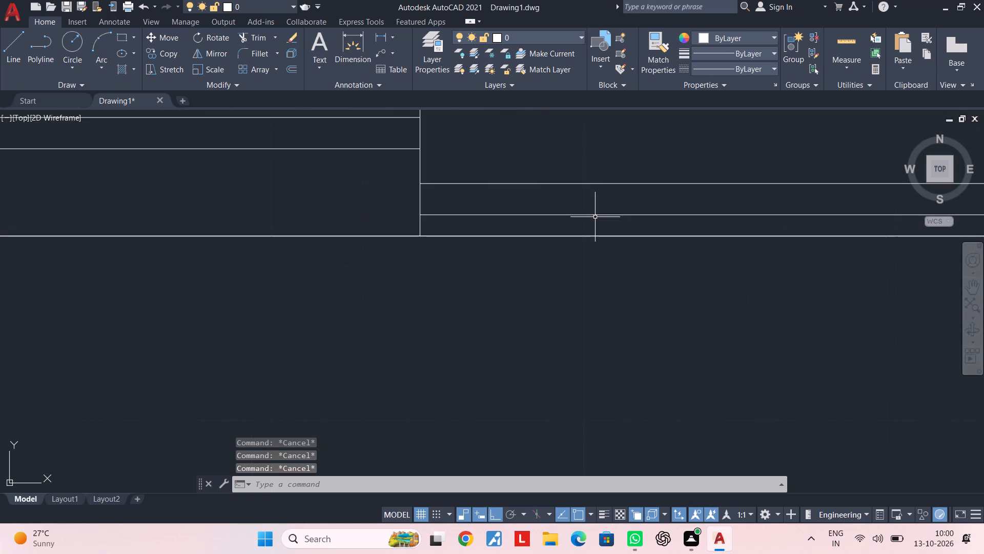
{"action": "left_click", "coordinate": [595, 220]}
{"action": "left_click", "coordinate": [587, 207]}
{"action": "key", "text": "Delete"}
{"action": "key", "text": "Escape"}
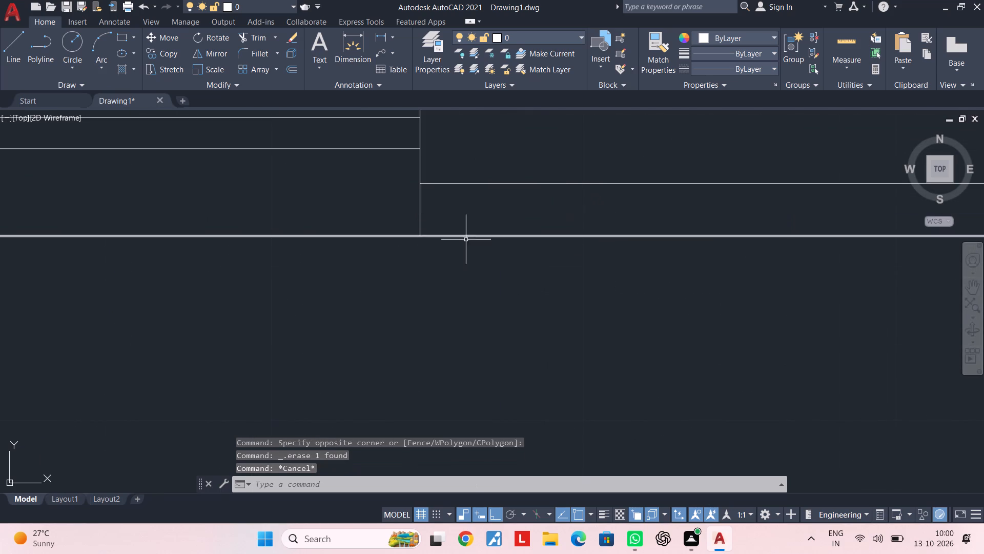
{"action": "scroll", "coordinate": [391, 261], "scroll_direction": "down", "scroll_amount": 2}
{"action": "middle_click_drag", "start_coordinate": [382, 251], "coordinate": [385, 265]}
{"action": "scroll", "coordinate": [386, 196], "scroll_direction": "up", "scroll_amount": 2}
{"action": "left_click", "coordinate": [382, 263]}
{"action": "left_click", "coordinate": [377, 242]}
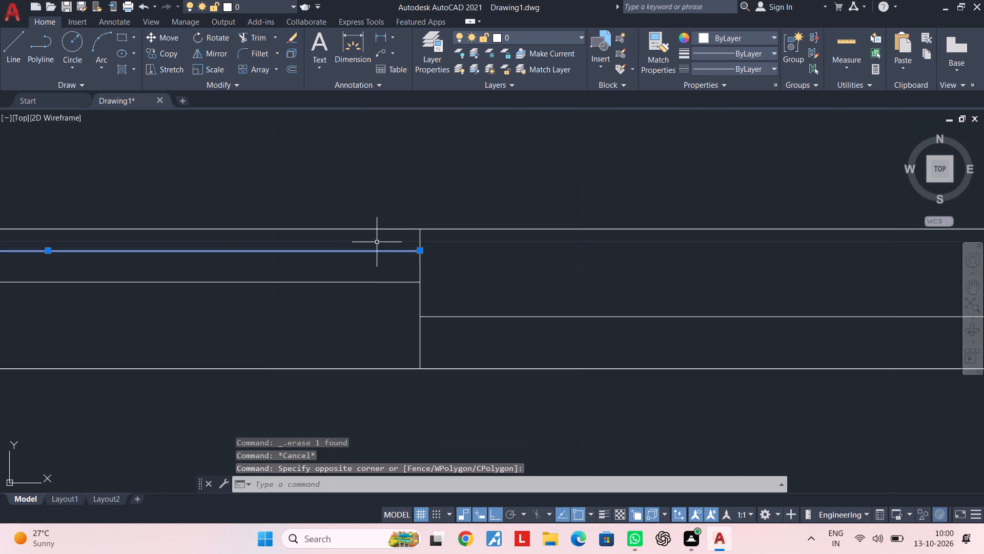
{"action": "key", "text": "Delete"}
{"action": "key", "text": "Escape"}
{"action": "key", "text": "Escape"}
Draw a horizontal line just above the remaining one in the sliding opening's left half, from the centre line to the left jamb.
{"action": "key", "text": "l"}
{"action": "key", "text": "space"}
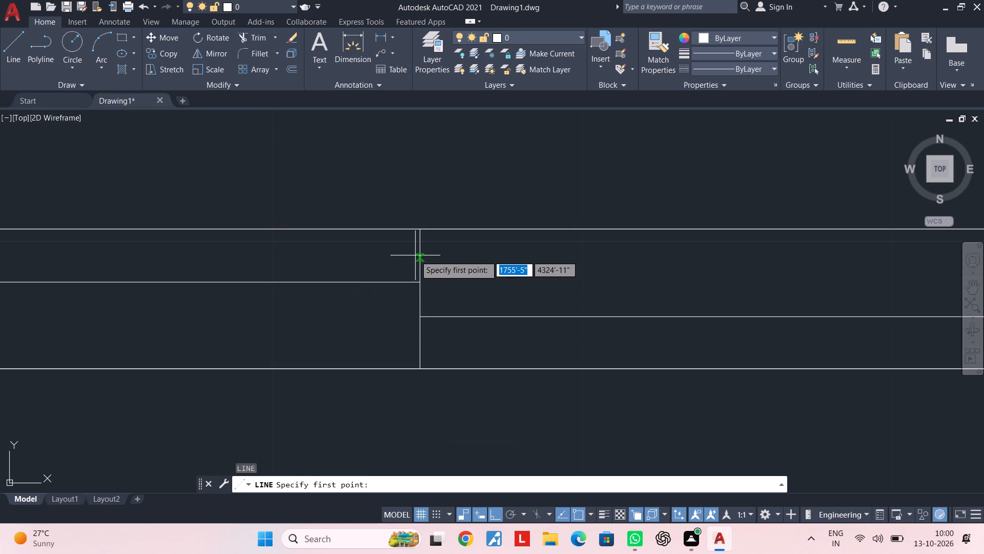
{"action": "scroll", "coordinate": [409, 253], "scroll_direction": "up", "scroll_amount": 2}
{"action": "left_click", "coordinate": [429, 278]}
{"action": "scroll", "coordinate": [99, 283], "scroll_direction": "down", "scroll_amount": 1}
{"action": "middle_click_drag", "start_coordinate": [128, 281], "coordinate": [700, 260]}
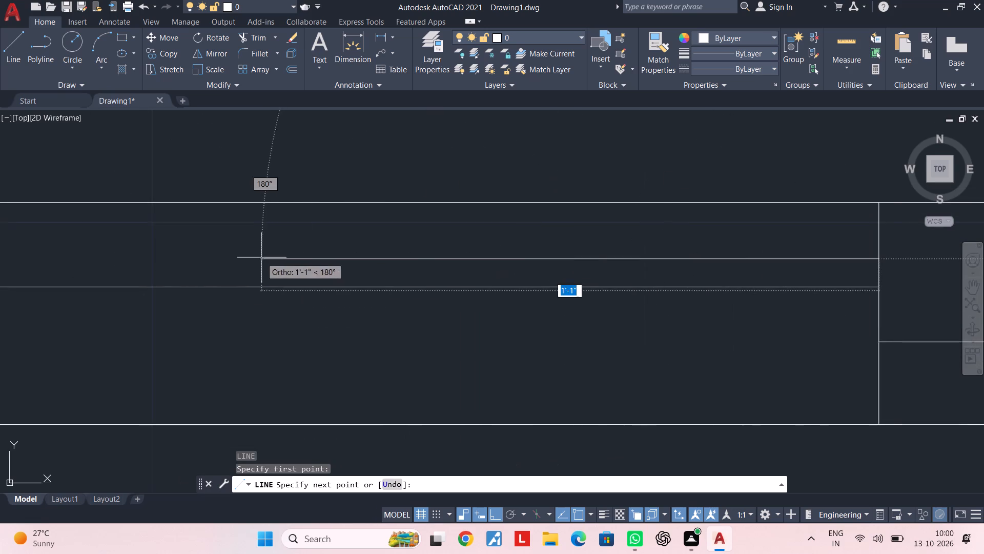
{"action": "middle_click_drag", "start_coordinate": [271, 258], "coordinate": [784, 259]}
{"action": "scroll", "coordinate": [582, 258], "scroll_direction": "down", "scroll_amount": 1}
{"action": "left_click", "coordinate": [376, 261]}
{"action": "key", "text": "Escape"}
{"action": "scroll", "coordinate": [582, 263], "scroll_direction": "down", "scroll_amount": 3}
{"action": "middle_click_drag", "start_coordinate": [601, 264], "coordinate": [316, 264]}
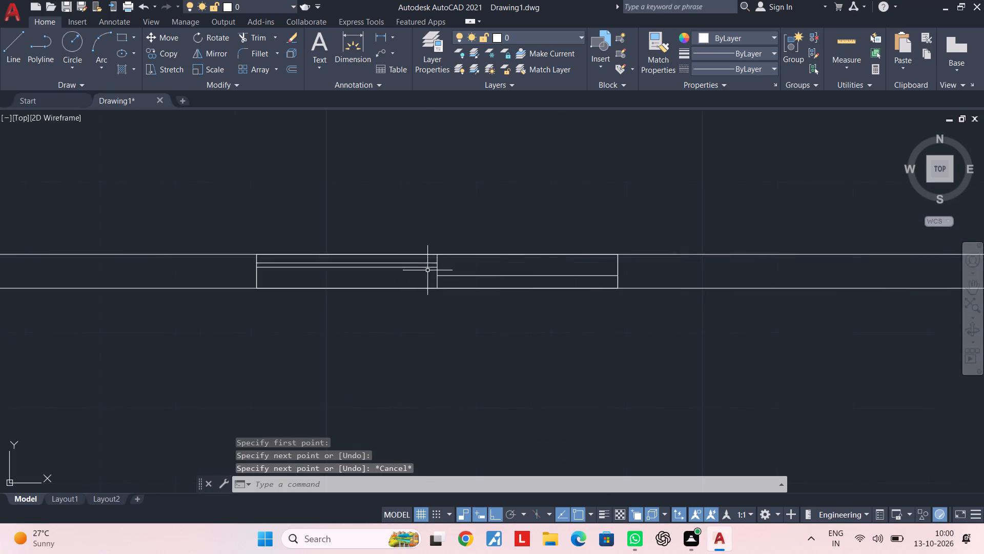
Draw a horizontal line just below the existing one in the sliding opening's right half, from the centre line to the right jamb.
{"action": "middle_click_drag", "start_coordinate": [424, 270], "coordinate": [321, 256]}
{"action": "key", "text": "space"}
{"action": "scroll", "coordinate": [353, 269], "scroll_direction": "up", "scroll_amount": 3}
{"action": "left_click", "coordinate": [270, 255]}
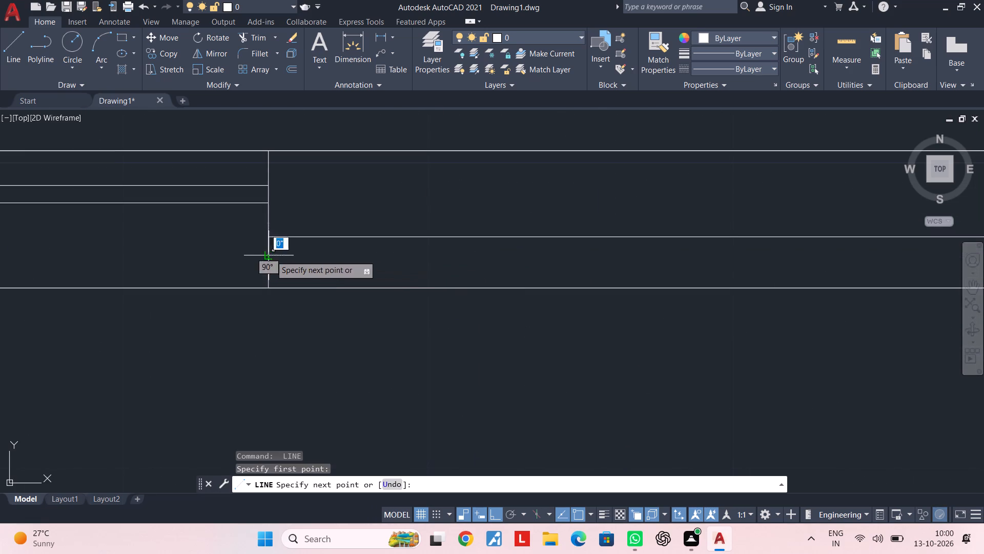
{"action": "middle_click_drag", "start_coordinate": [597, 254], "coordinate": [289, 248]}
{"action": "scroll", "coordinate": [518, 247], "scroll_direction": "down", "scroll_amount": 2}
{"action": "left_click", "coordinate": [585, 250]}
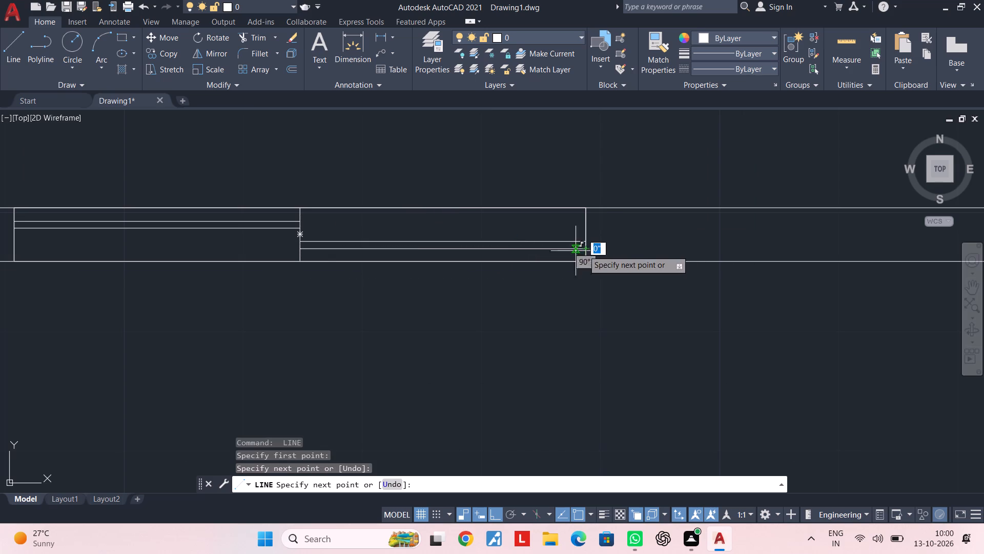
{"action": "scroll", "coordinate": [406, 257], "scroll_direction": "down", "scroll_amount": 3}
{"action": "key", "text": "Escape"}
Examine the completed sliding opening and the surrounding rooms of the floor plan.
{"action": "middle_click_drag", "start_coordinate": [409, 256], "coordinate": [463, 249]}
{"action": "key", "text": "Escape"}
{"action": "key", "text": "Escape"}
{"action": "scroll", "coordinate": [504, 245], "scroll_direction": "up", "scroll_amount": 3}
{"action": "scroll", "coordinate": [360, 263], "scroll_direction": "down", "scroll_amount": 2}
{"action": "middle_click_drag", "start_coordinate": [399, 255], "coordinate": [624, 232]}
{"action": "key", "text": "Escape"}
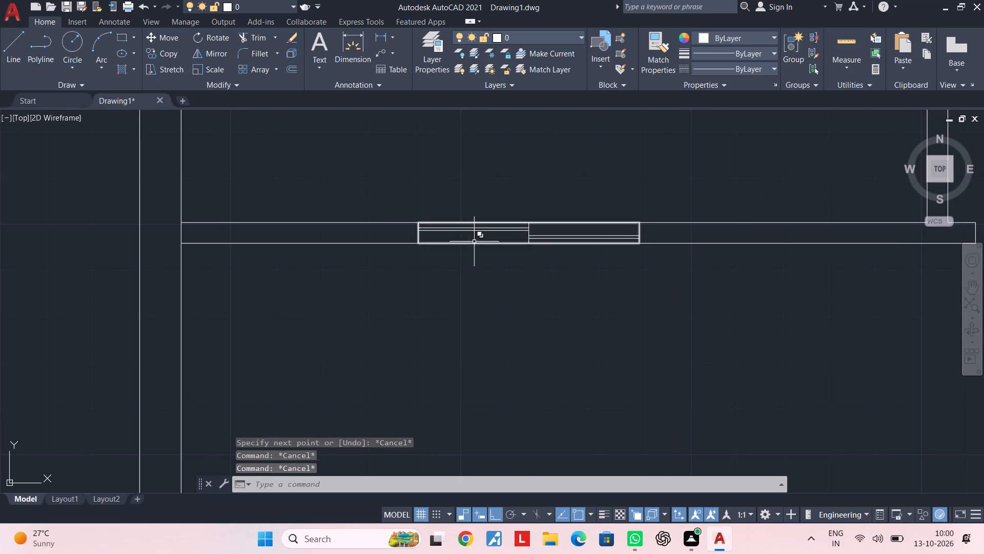
{"action": "key", "text": "Escape"}
{"action": "scroll", "coordinate": [479, 244], "scroll_direction": "down", "scroll_amount": 4}
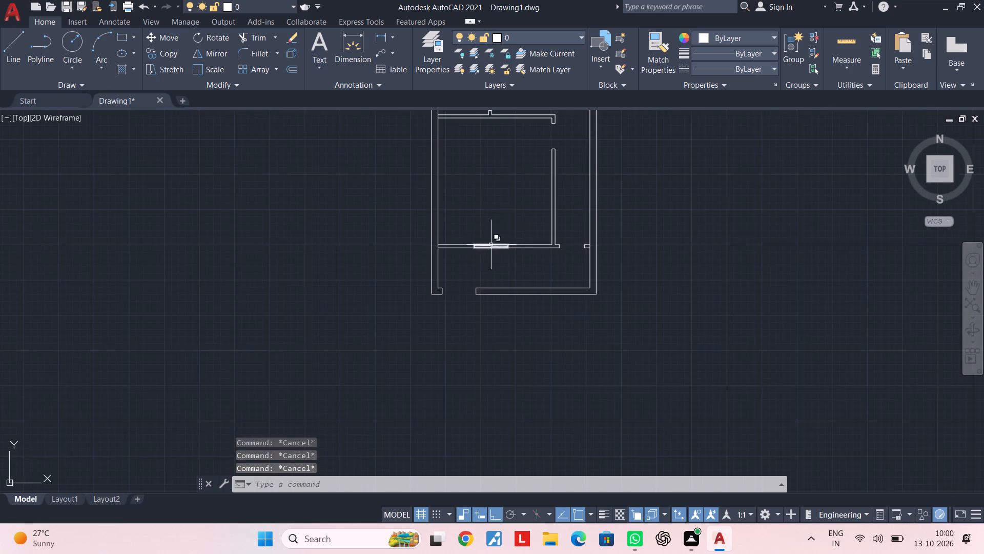
{"action": "middle_click_drag", "start_coordinate": [509, 220], "coordinate": [498, 246]}
{"action": "scroll", "coordinate": [479, 270], "scroll_direction": "up", "scroll_amount": 3}
{"action": "middle_click_drag", "start_coordinate": [552, 225], "coordinate": [527, 244]}
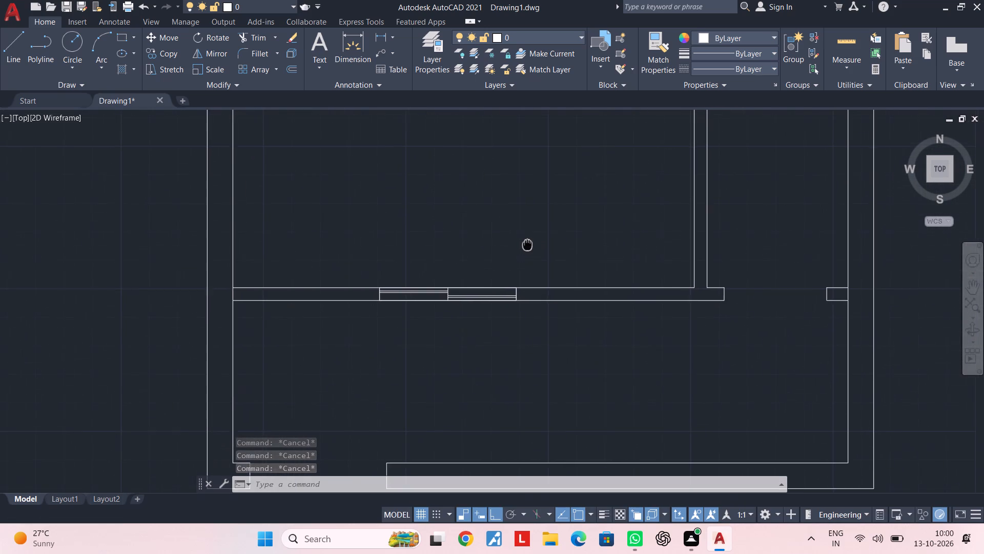
{"action": "middle_click_drag", "start_coordinate": [527, 244], "coordinate": [527, 244]}
{"action": "key", "text": "Escape"}
{"action": "scroll", "coordinate": [551, 224], "scroll_direction": "down", "scroll_amount": 1}
{"action": "middle_click_drag", "start_coordinate": [539, 231], "coordinate": [506, 251]}
{"action": "key", "text": "Escape"}
{"action": "key", "text": "Escape"}
{"action": "middle_click_drag", "start_coordinate": [524, 204], "coordinate": [526, 321]}
{"action": "key", "text": "Escape"}
{"action": "key", "text": "Escape"}
{"action": "middle_click_drag", "start_coordinate": [501, 287], "coordinate": [499, 315]}
{"action": "key", "text": "Escape"}
{"action": "key", "text": "Escape"}
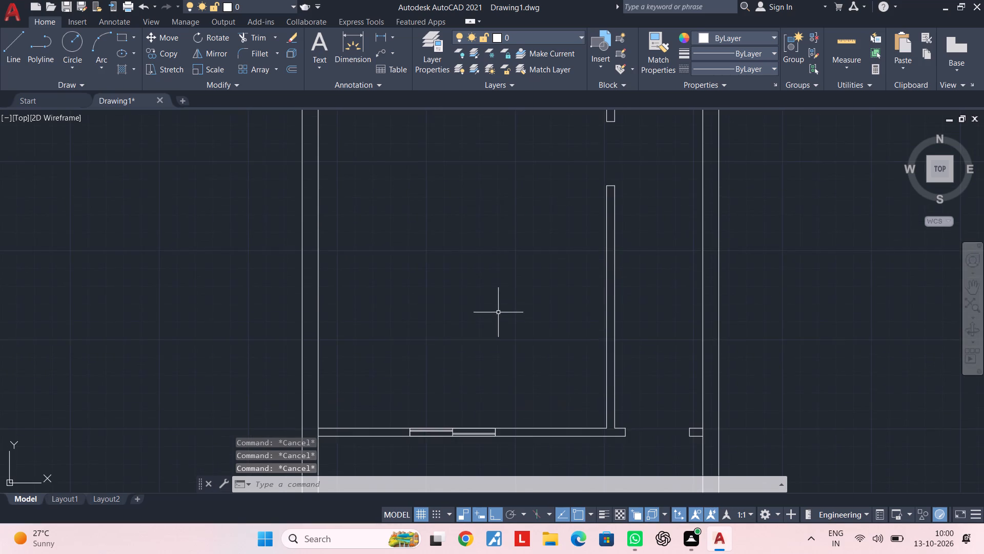
{"action": "scroll", "coordinate": [497, 306], "scroll_direction": "down", "scroll_amount": 3}
{"action": "scroll", "coordinate": [503, 276], "scroll_direction": "up", "scroll_amount": 1}
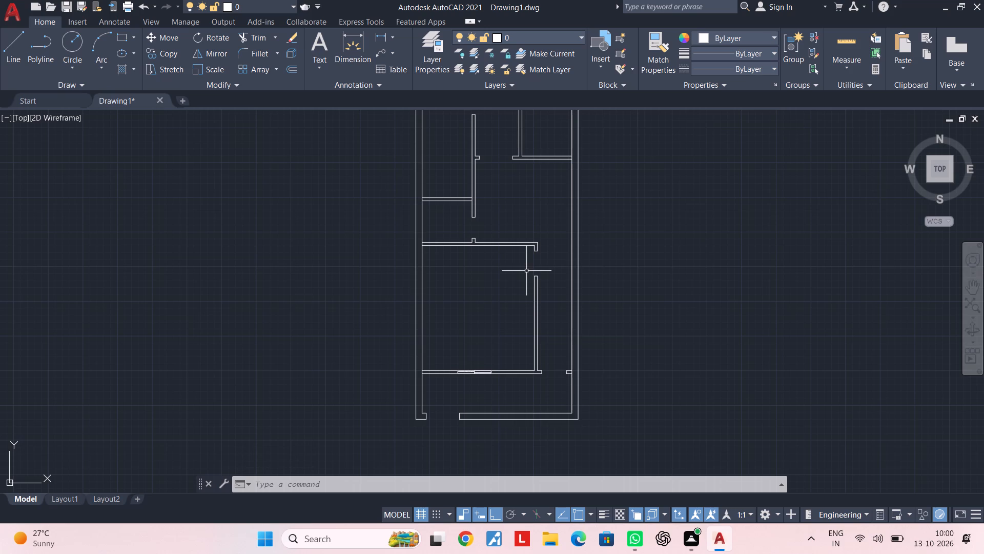
Offset the upper line of the partition above the large lower room 1'3" upward, beside the left outer wall.
{"action": "key", "text": "Escape"}
{"action": "key", "text": "Escape"}
{"action": "key", "text": "Escape"}
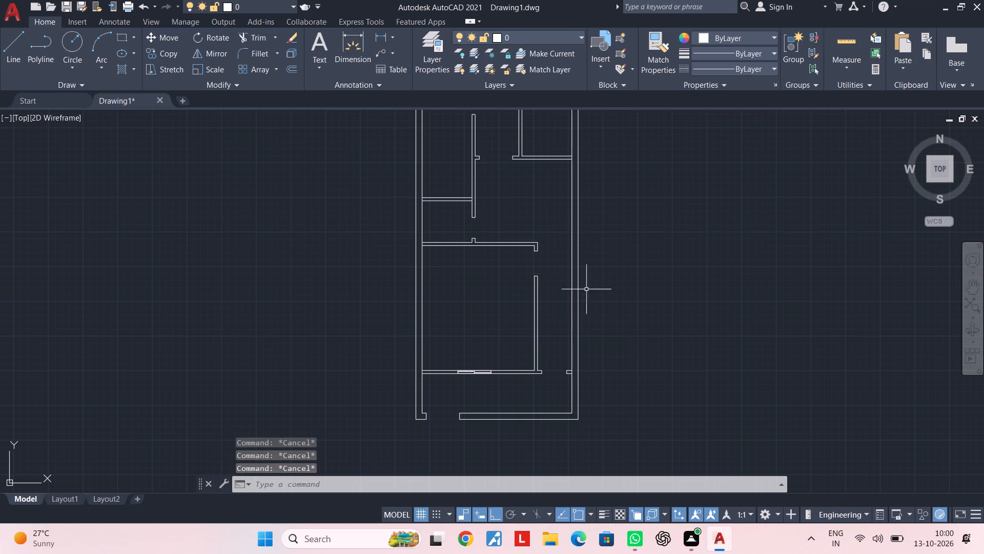
{"action": "scroll", "coordinate": [440, 224], "scroll_direction": "up", "scroll_amount": 3}
{"action": "middle_click_drag", "start_coordinate": [425, 245], "coordinate": [566, 245]}
{"action": "key", "text": "Escape"}
{"action": "key", "text": "Escape"}
{"action": "key", "text": "Escape"}
{"action": "key", "text": "Escape"}
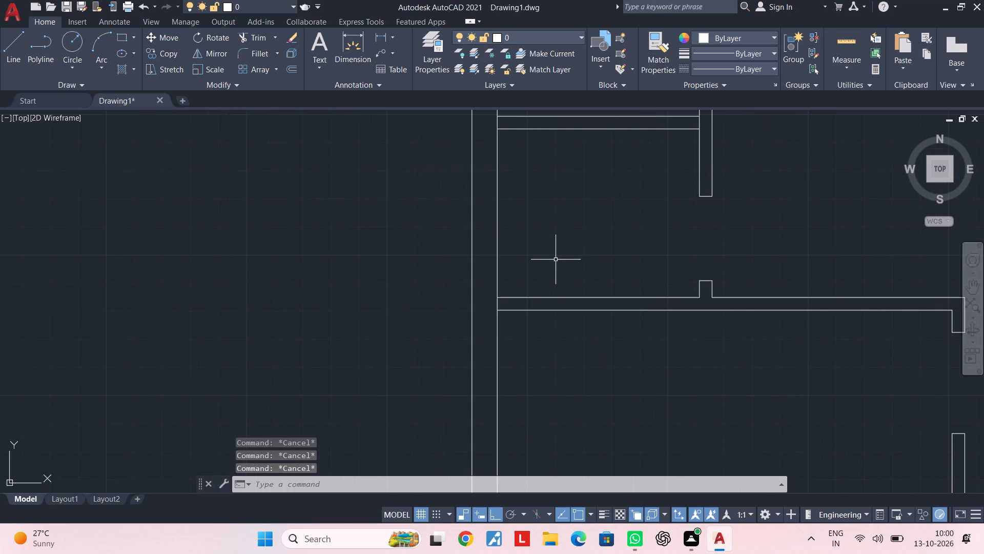
{"action": "type", "text": "of 1'3\""}
{"action": "key", "text": "Return"}
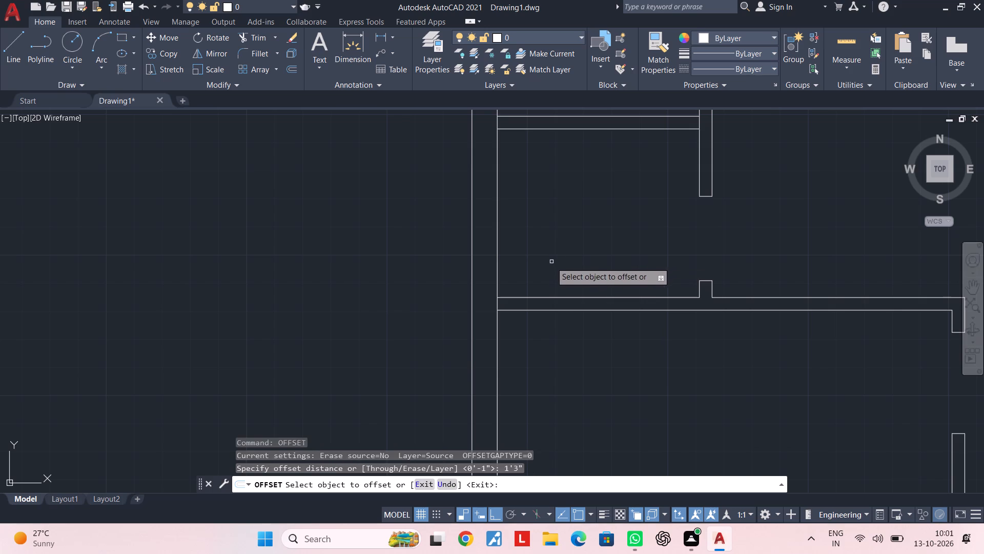
{"action": "left_click", "coordinate": [514, 298]}
{"action": "left_click", "coordinate": [523, 246]}
{"action": "key", "text": "Escape"}
{"action": "key", "text": "Escape"}
Extend the offset line across the left outer wall to the wall's outer face.
{"action": "type", "text": "ex"}
{"action": "key", "text": "space"}
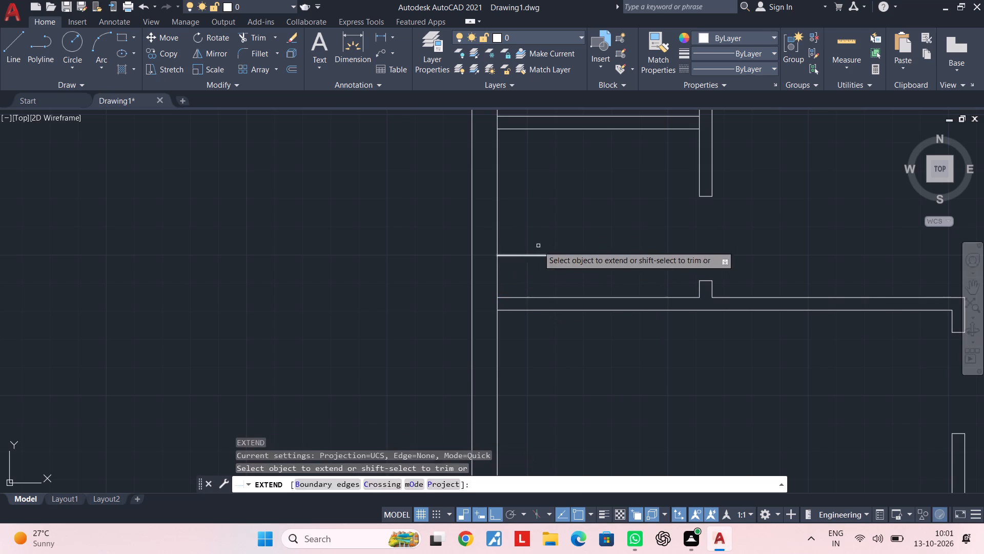
{"action": "left_click", "coordinate": [538, 234]}
{"action": "left_click", "coordinate": [514, 280]}
{"action": "key", "text": "Escape"}
{"action": "key", "text": "Escape"}
Trim the part of the extended line inside the room, leaving only the segment across the left outer wall.
{"action": "type", "text": "tr"}
{"action": "key", "text": "space"}
{"action": "left_click", "coordinate": [538, 278]}
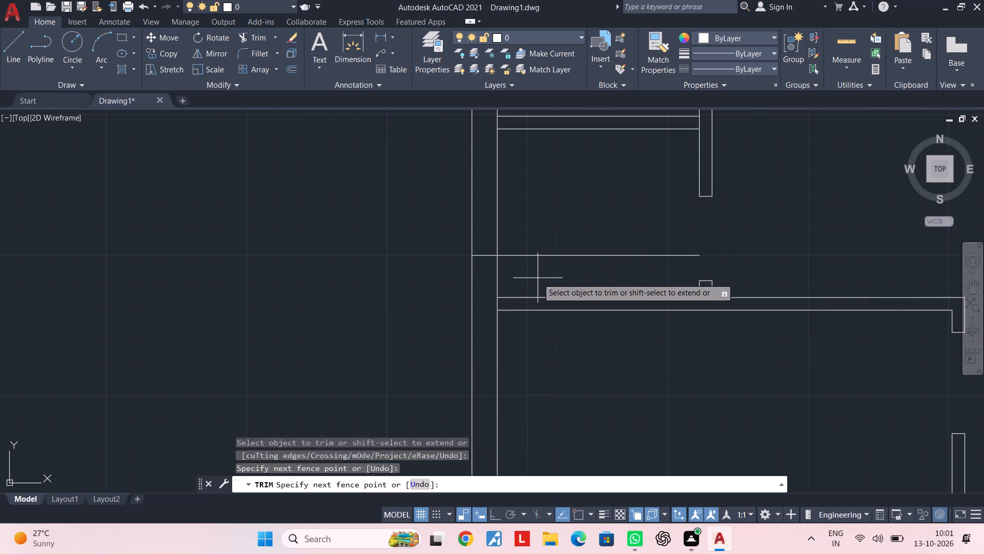
{"action": "left_click", "coordinate": [538, 243]}
{"action": "key", "text": "Escape"}
{"action": "key", "text": "Escape"}
{"action": "key", "text": "Escape"}
{"action": "key", "text": "Escape"}
{"action": "key", "text": "Escape"}
Offset the short line across the left outer wall 2' upward.
{"action": "type", "text": "of 2'"}
{"action": "key", "text": "Return"}
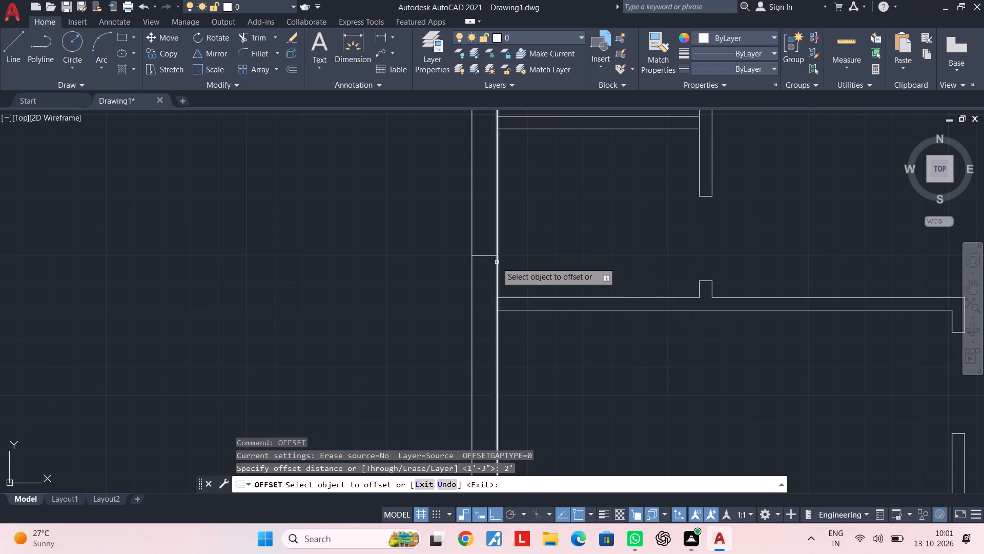
{"action": "left_click", "coordinate": [482, 254]}
{"action": "left_click", "coordinate": [490, 186]}
{"action": "key", "text": "Escape"}
{"action": "key", "text": "Escape"}
{"action": "key", "text": "Escape"}
{"action": "key", "text": "Escape"}
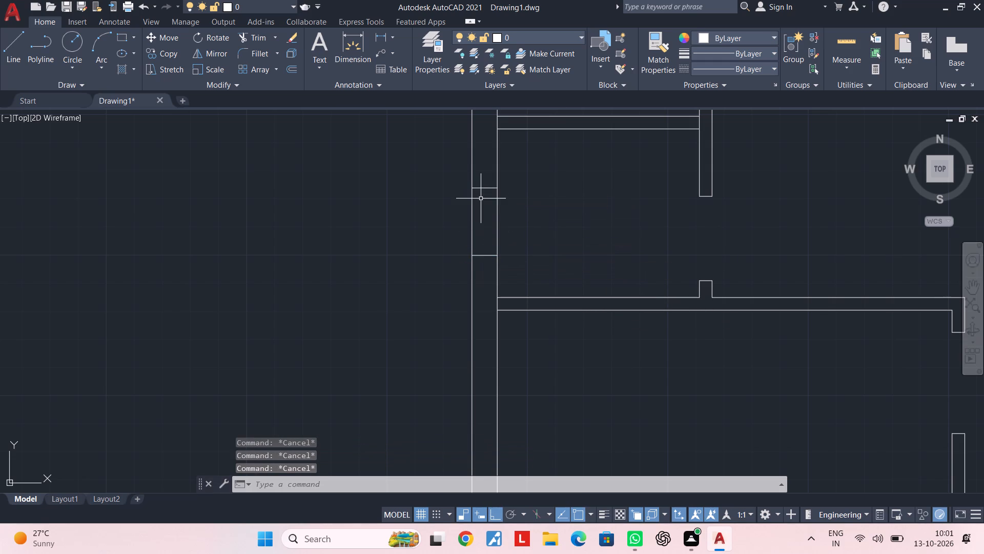
{"action": "key", "text": "Escape"}
{"action": "key", "text": "Escape"}
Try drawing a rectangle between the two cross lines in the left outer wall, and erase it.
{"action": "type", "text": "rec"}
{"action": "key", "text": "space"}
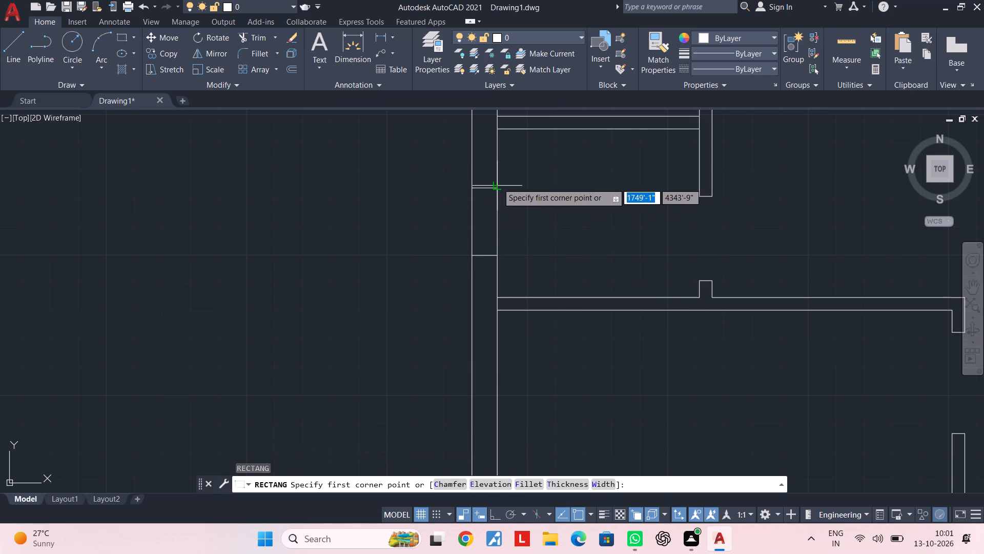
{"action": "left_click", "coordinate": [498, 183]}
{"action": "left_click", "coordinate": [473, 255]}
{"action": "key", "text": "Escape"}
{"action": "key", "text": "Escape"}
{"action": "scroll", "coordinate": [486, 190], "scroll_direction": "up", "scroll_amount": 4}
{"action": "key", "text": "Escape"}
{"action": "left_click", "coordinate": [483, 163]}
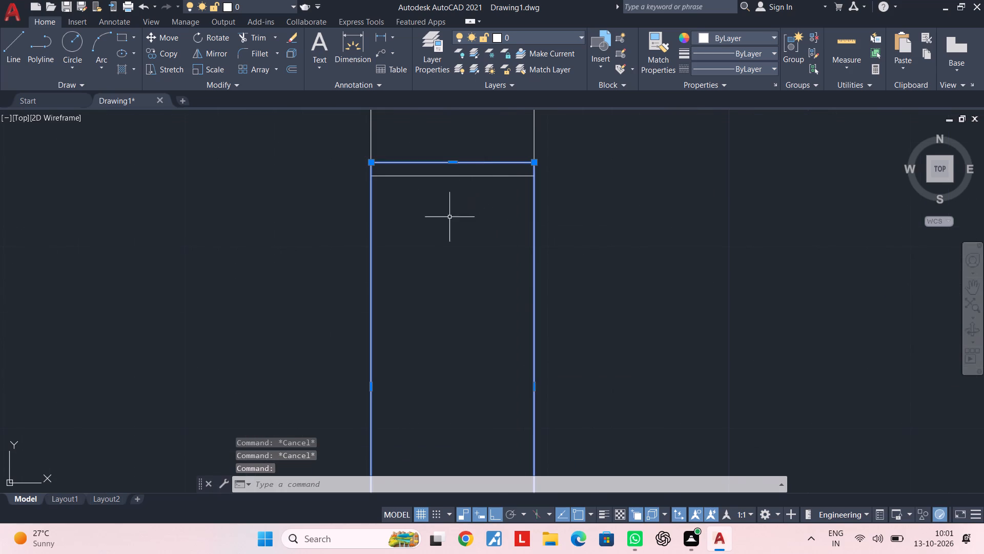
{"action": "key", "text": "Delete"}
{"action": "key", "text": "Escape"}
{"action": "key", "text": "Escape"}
Draw a rectangle in the left outer wall from the upper cross line's inner end to the lower cross line's outer end.
{"action": "type", "text": "rec"}
{"action": "key", "text": "space"}
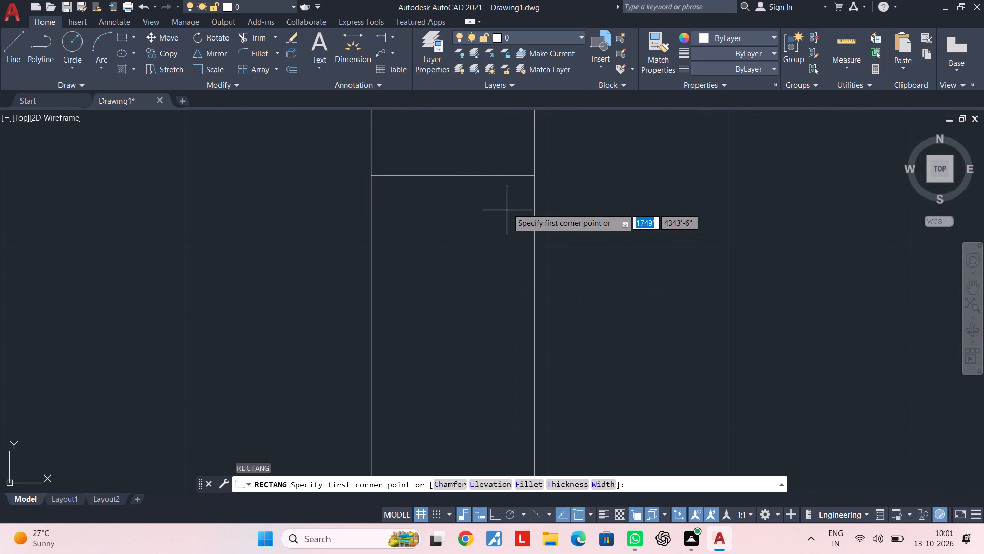
{"action": "left_click", "coordinate": [533, 176]}
{"action": "scroll", "coordinate": [475, 281], "scroll_direction": "down", "scroll_amount": 3}
{"action": "middle_click_drag", "start_coordinate": [477, 283], "coordinate": [482, 208]}
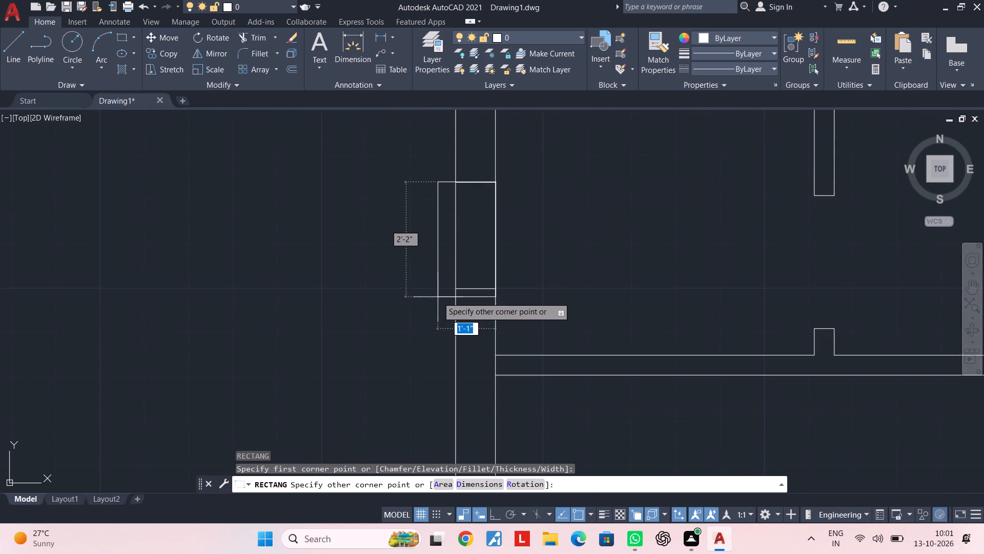
{"action": "left_click", "coordinate": [455, 291]}
{"action": "key", "text": "Escape"}
{"action": "key", "text": "Escape"}
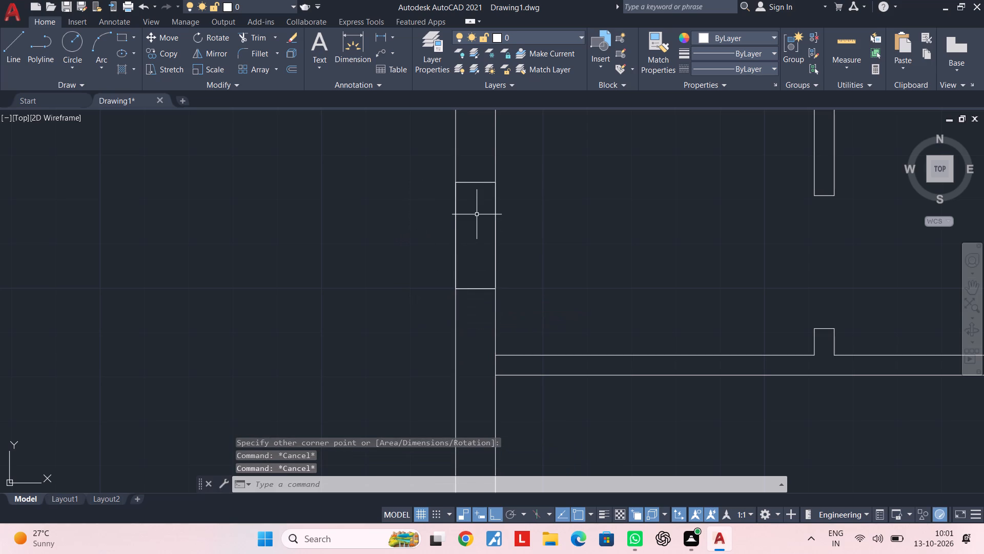
Draw a vertical centre line through the wall rectangle, from its top edge's midpoint to its bottom edge's midpoint.
{"action": "type", "text": "l"}
{"action": "key", "text": "space"}
{"action": "scroll", "coordinate": [466, 185], "scroll_direction": "up", "scroll_amount": 2}
{"action": "left_click", "coordinate": [481, 181]}
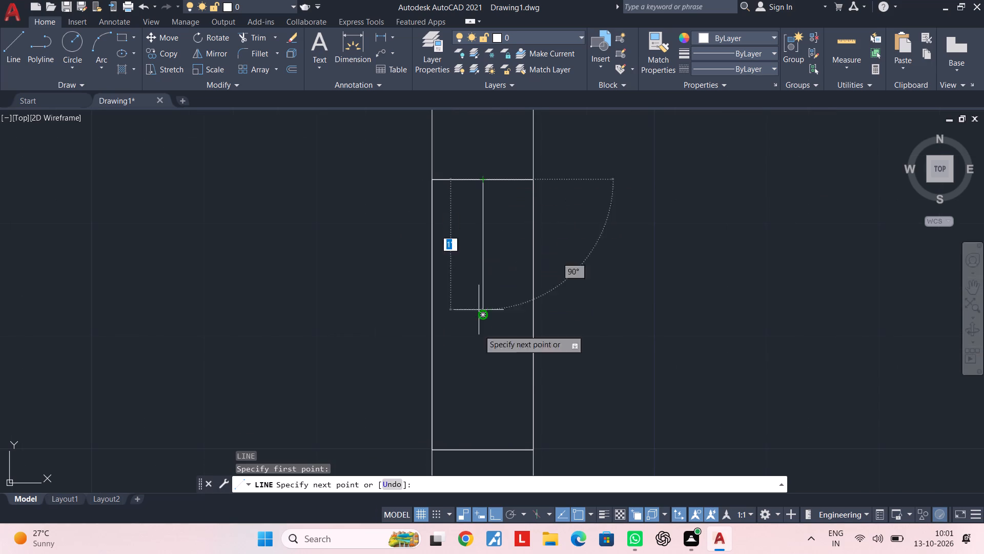
{"action": "left_click", "coordinate": [483, 451]}
{"action": "key", "text": "Escape"}
{"action": "key", "text": "Escape"}
{"action": "key", "text": "Escape"}
{"action": "key", "text": "Escape"}
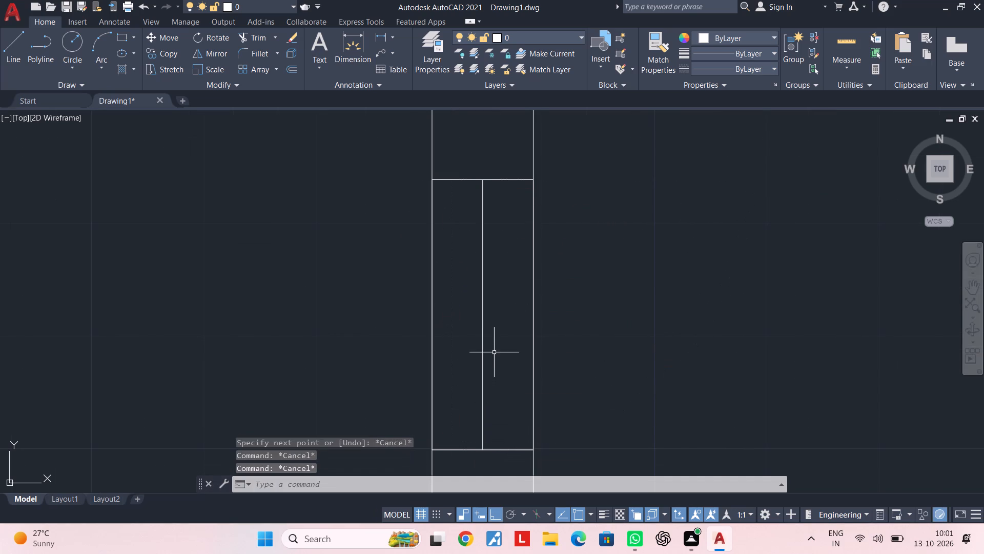
Offset the rectangle's vertical centre line 1" to both the left and the right.
{"action": "type", "text": "of 1\""}
{"action": "key", "text": "Return"}
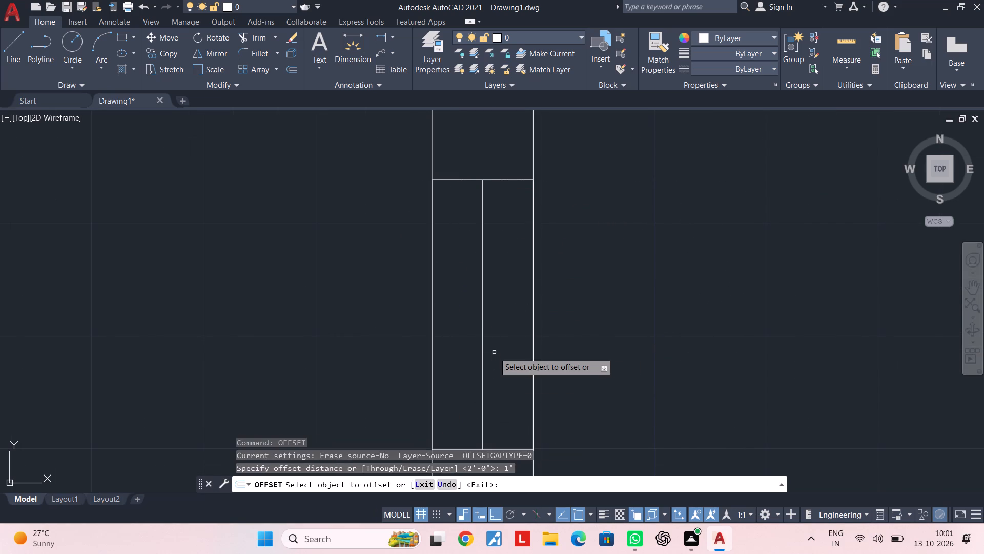
{"action": "left_click", "coordinate": [484, 320]}
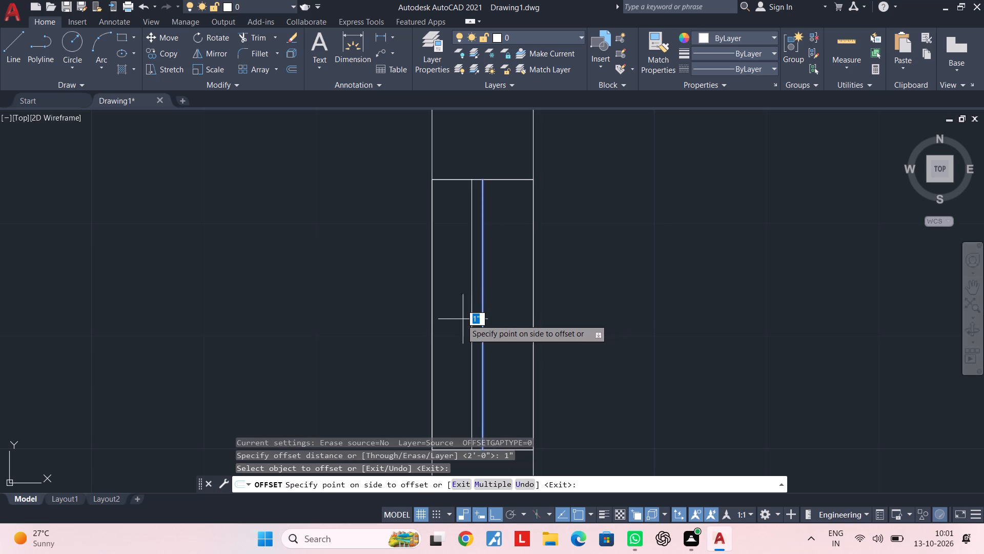
{"action": "left_click", "coordinate": [459, 319]}
{"action": "left_click", "coordinate": [482, 315]}
{"action": "left_click", "coordinate": [523, 312]}
{"action": "key", "text": "Escape"}
Erase the centre line between the two offset lines in the left outer wall's window rectangle.
{"action": "left_click", "coordinate": [484, 313]}
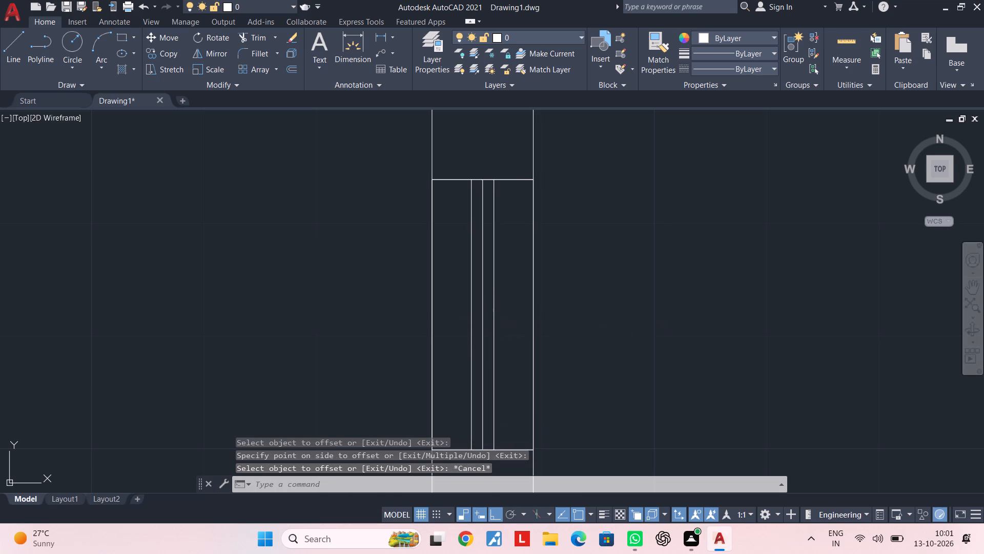
{"action": "key", "text": "Delete"}
{"action": "key", "text": "Escape"}
{"action": "scroll", "coordinate": [549, 268], "scroll_direction": "down", "scroll_amount": 2}
{"action": "middle_click_drag", "start_coordinate": [547, 269], "coordinate": [555, 205]}
{"action": "key", "text": "Escape"}
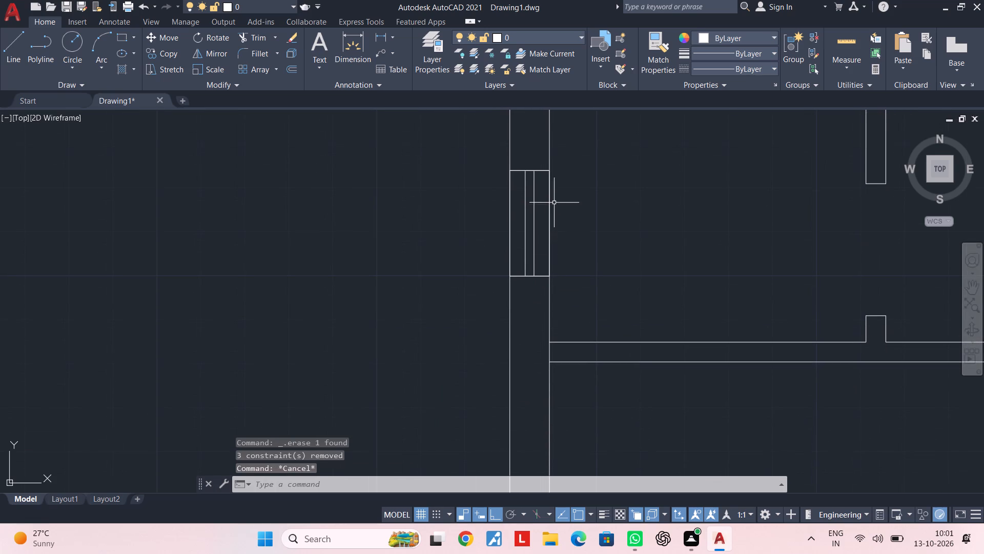
{"action": "key", "text": "Escape"}
{"action": "key", "text": "Escape"}
{"action": "key", "text": "Escape"}
{"action": "key", "text": "Escape"}
{"action": "scroll", "coordinate": [545, 219], "scroll_direction": "up", "scroll_amount": 1}
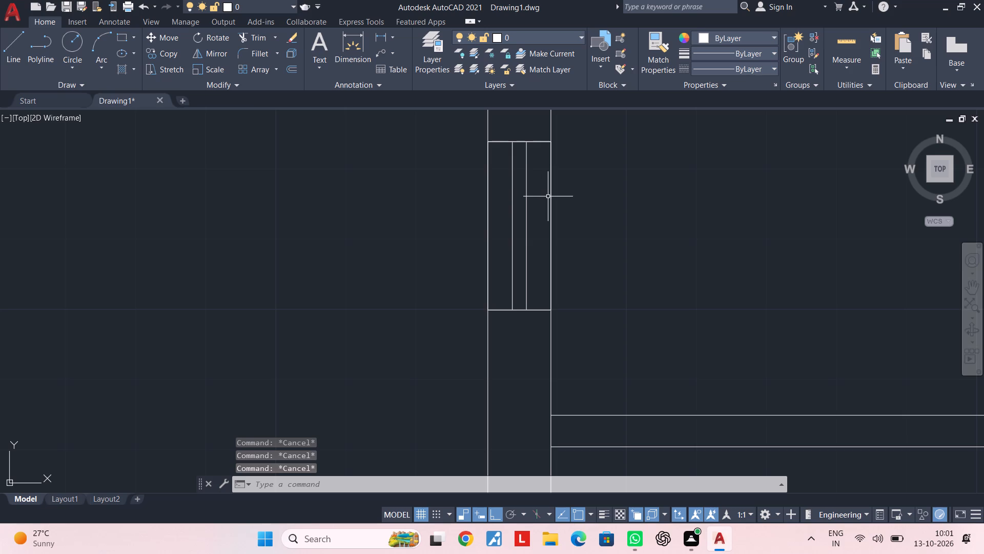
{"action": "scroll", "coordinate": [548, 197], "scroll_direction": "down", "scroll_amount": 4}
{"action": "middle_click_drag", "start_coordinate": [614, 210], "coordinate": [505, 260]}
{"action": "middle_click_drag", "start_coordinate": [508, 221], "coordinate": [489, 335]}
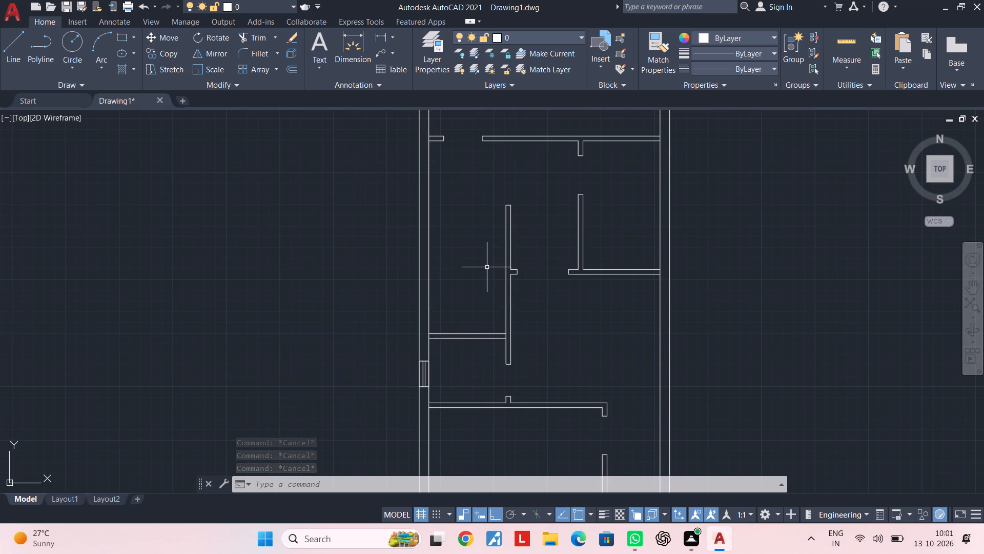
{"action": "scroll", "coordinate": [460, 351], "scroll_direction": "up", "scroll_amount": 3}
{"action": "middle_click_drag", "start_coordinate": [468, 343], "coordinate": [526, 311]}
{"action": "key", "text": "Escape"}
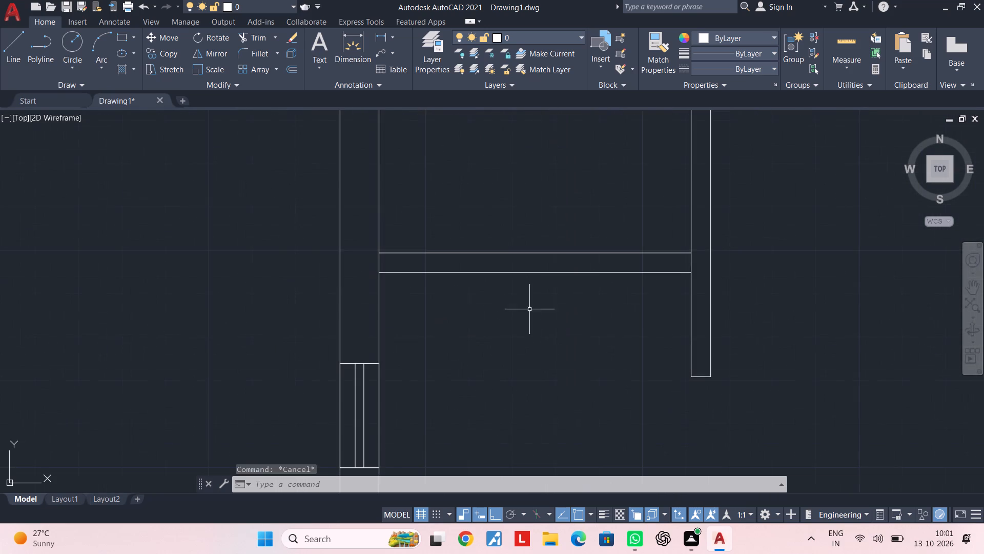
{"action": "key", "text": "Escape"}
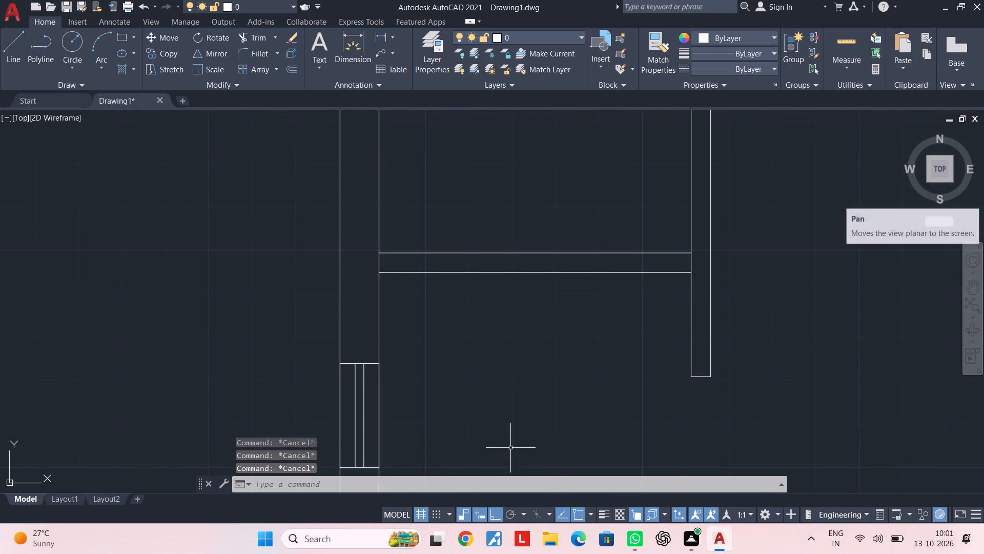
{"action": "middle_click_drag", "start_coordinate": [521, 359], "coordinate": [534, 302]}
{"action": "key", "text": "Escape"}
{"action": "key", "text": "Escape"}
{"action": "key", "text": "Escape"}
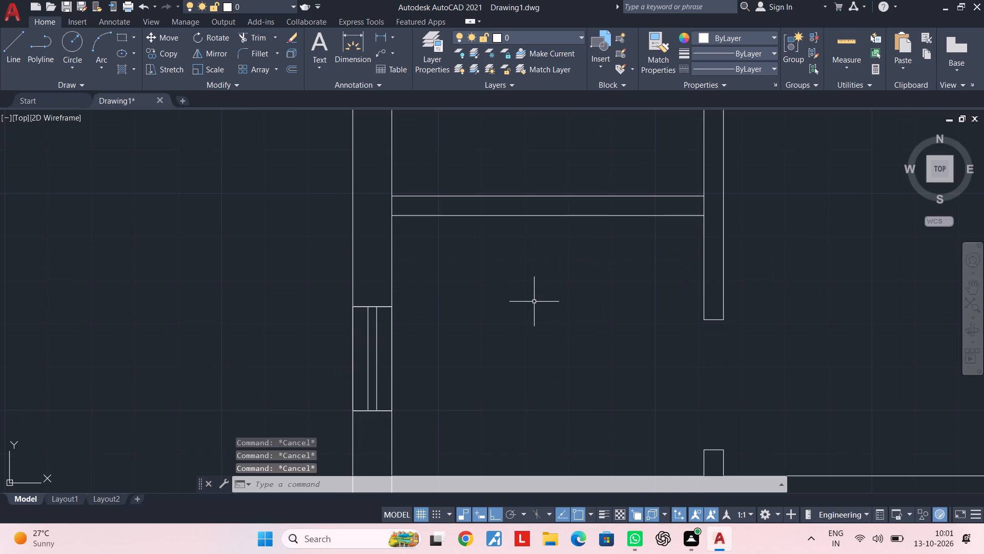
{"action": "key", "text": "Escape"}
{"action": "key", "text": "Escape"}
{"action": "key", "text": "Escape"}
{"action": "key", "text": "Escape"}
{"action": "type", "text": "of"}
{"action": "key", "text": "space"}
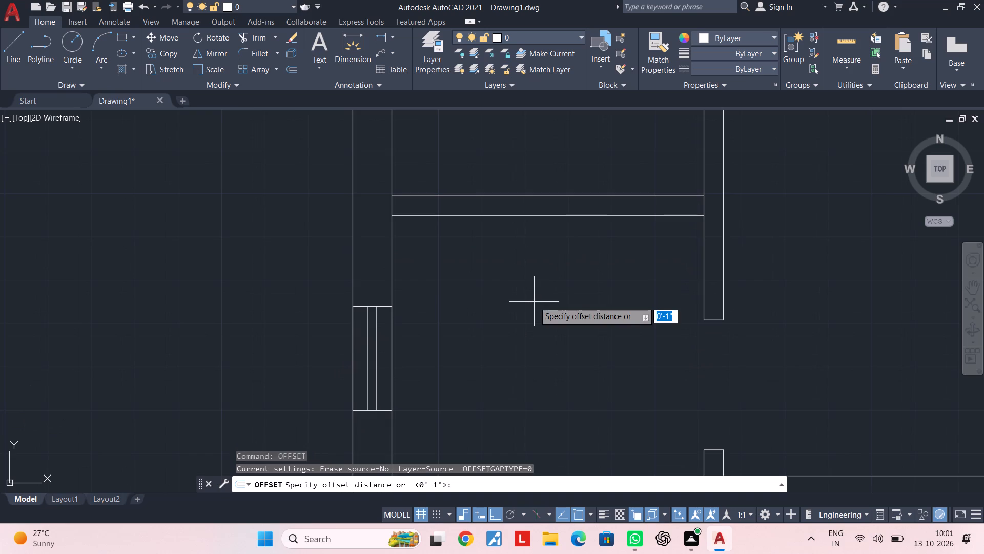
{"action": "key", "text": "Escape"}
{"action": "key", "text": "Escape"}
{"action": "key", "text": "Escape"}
Measure the length of the short partition above the outer-wall window with a linear dimension, without placing it.
{"action": "left_click", "coordinate": [376, 36]}
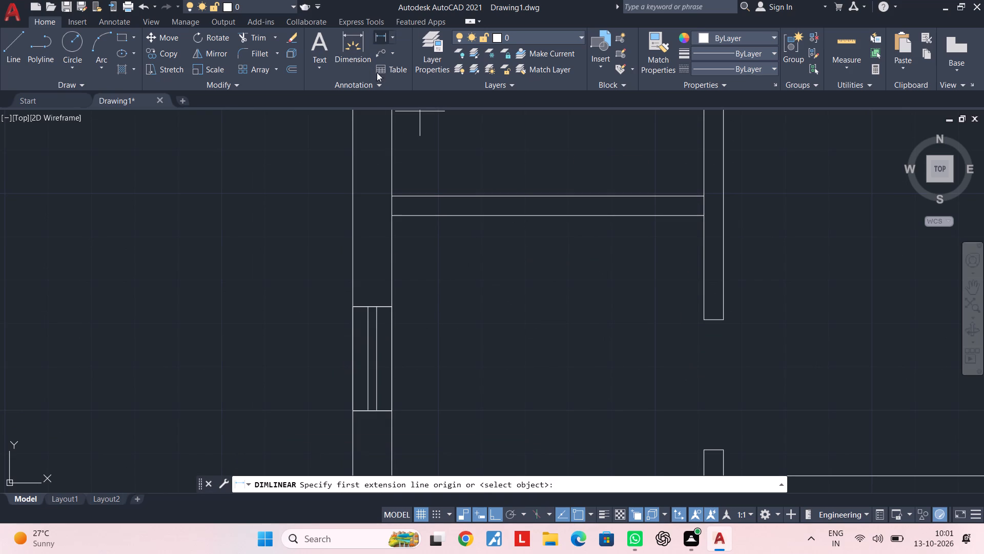
{"action": "left_click", "coordinate": [394, 216]}
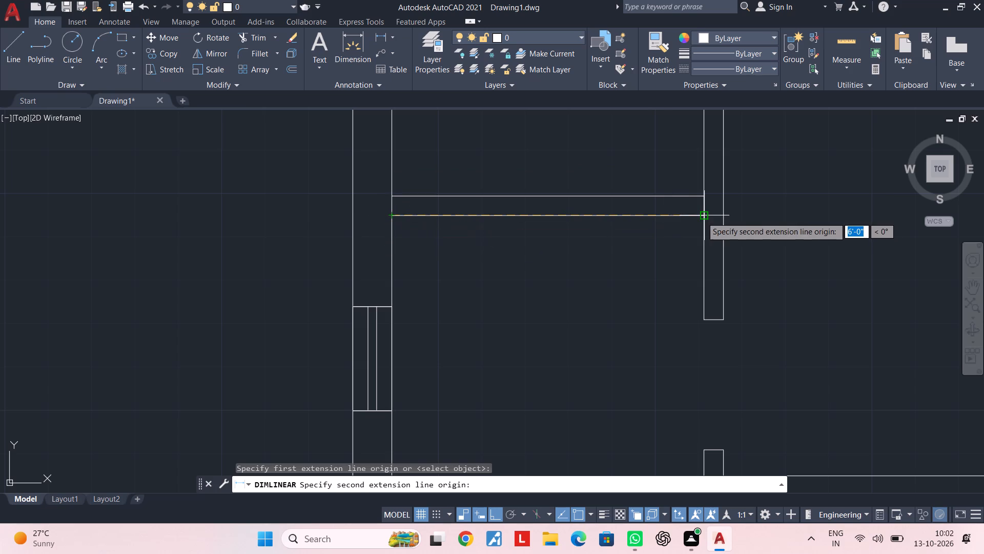
{"action": "left_click", "coordinate": [704, 216]}
{"action": "key", "text": "Escape"}
{"action": "key", "text": "Escape"}
{"action": "key", "text": "Escape"}
{"action": "key", "text": "Escape"}
Offset the left outer wall's inner face 2' into the room, and offset the resulting line another 2' the same way.
{"action": "type", "text": "of"}
{"action": "key", "text": "space"}
{"action": "type", "text": "2'"}
{"action": "key", "text": "Return"}
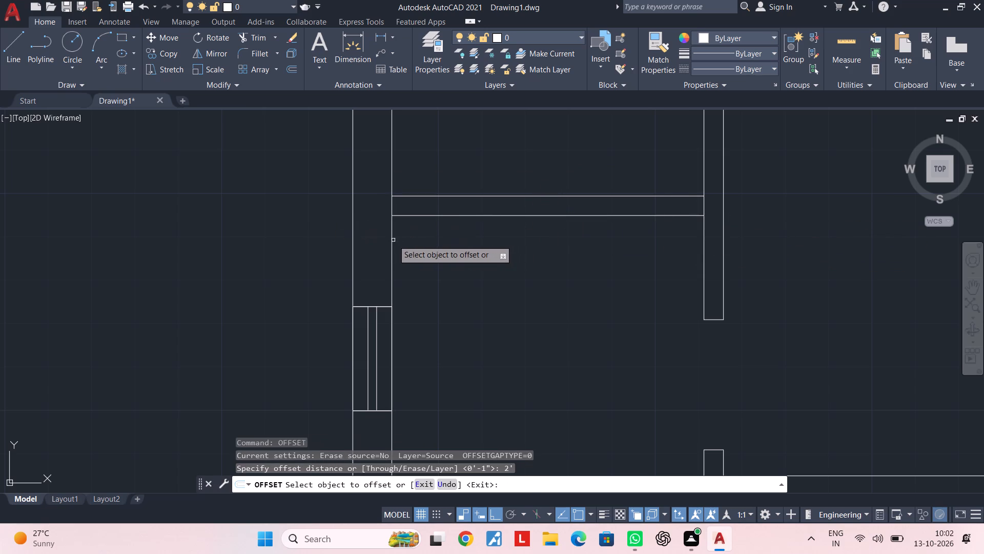
{"action": "left_click", "coordinate": [393, 240]}
{"action": "left_click", "coordinate": [576, 235]}
{"action": "key", "text": "space"}
{"action": "key", "text": "space"}
{"action": "type", "text": "2'"}
{"action": "key", "text": "Return"}
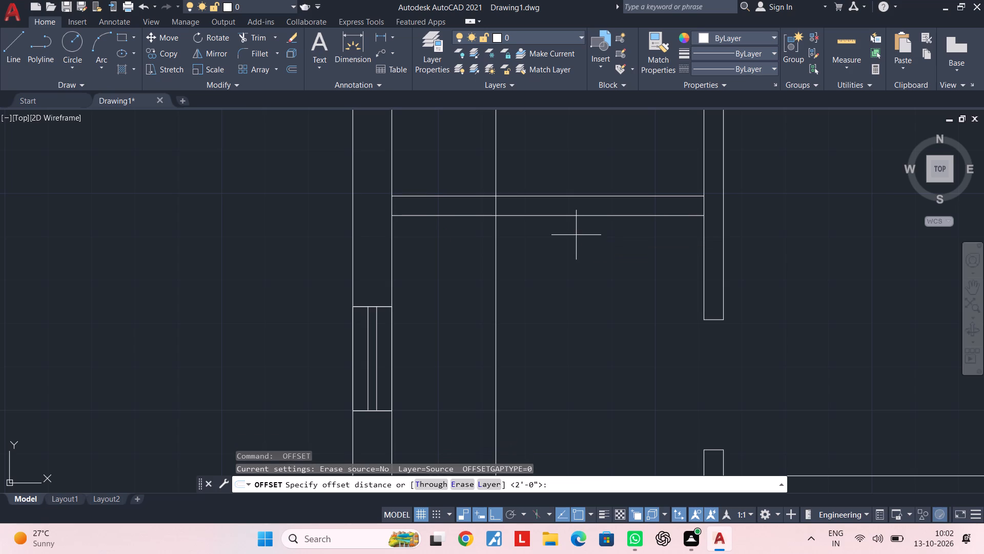
{"action": "left_click", "coordinate": [496, 246]}
{"action": "left_click", "coordinate": [644, 242]}
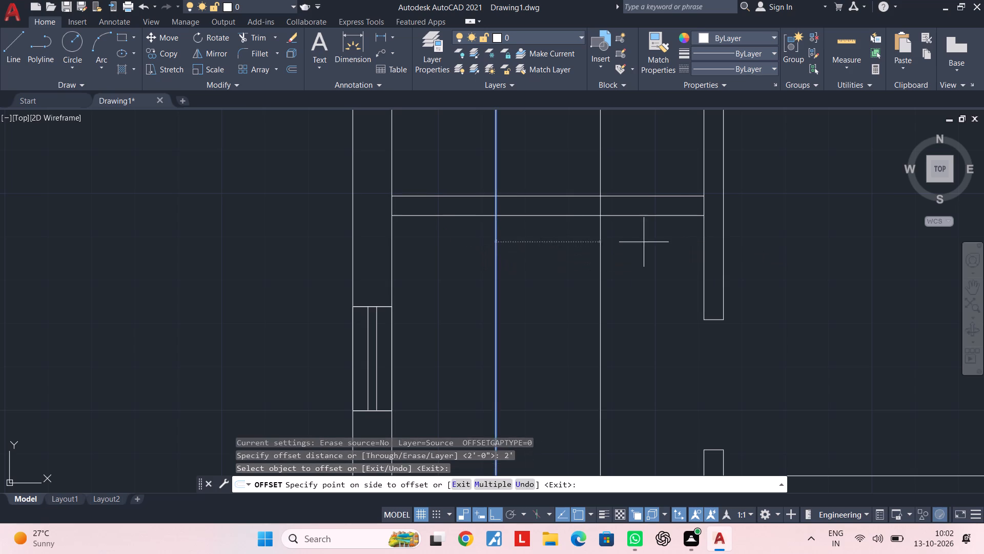
{"action": "key", "text": "Escape"}
{"action": "key", "text": "Escape"}
Trim the two offset lines below and above the short partition, leaving only the parts crossing its thickness.
{"action": "key", "text": "t"}
{"action": "key", "text": "r"}
{"action": "key", "text": "space"}
{"action": "left_click", "coordinate": [640, 243]}
{"action": "left_click", "coordinate": [445, 248]}
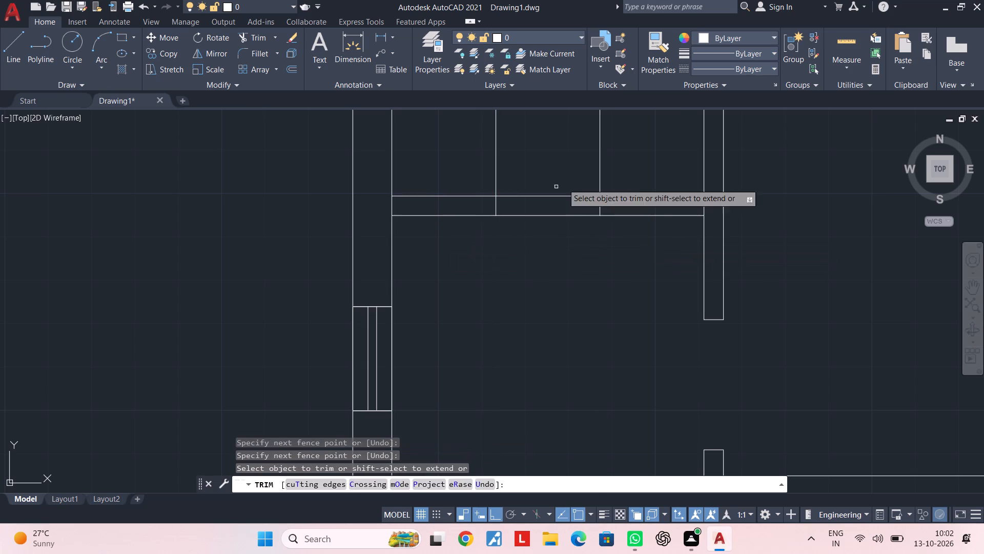
{"action": "left_click", "coordinate": [610, 157]}
{"action": "left_click", "coordinate": [476, 173]}
{"action": "key", "text": "Escape"}
{"action": "key", "text": "Escape"}
{"action": "key", "text": "Escape"}
Draw a rectangle in the short partition, from the first cross line's upper end to the second cross line's lower end.
{"action": "type", "text": "rec"}
{"action": "key", "text": "space"}
{"action": "left_click", "coordinate": [498, 199]}
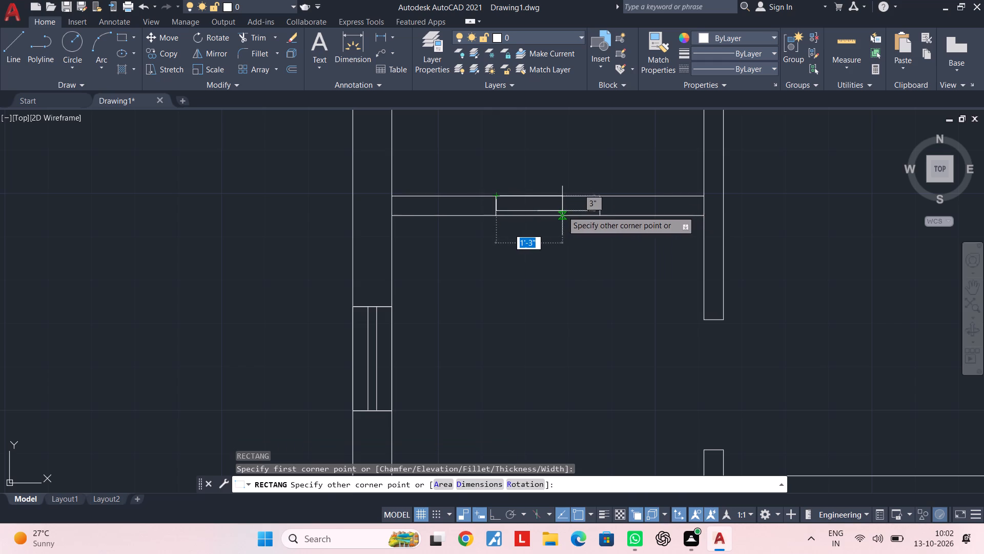
{"action": "left_click", "coordinate": [599, 214]}
{"action": "key", "text": "Escape"}
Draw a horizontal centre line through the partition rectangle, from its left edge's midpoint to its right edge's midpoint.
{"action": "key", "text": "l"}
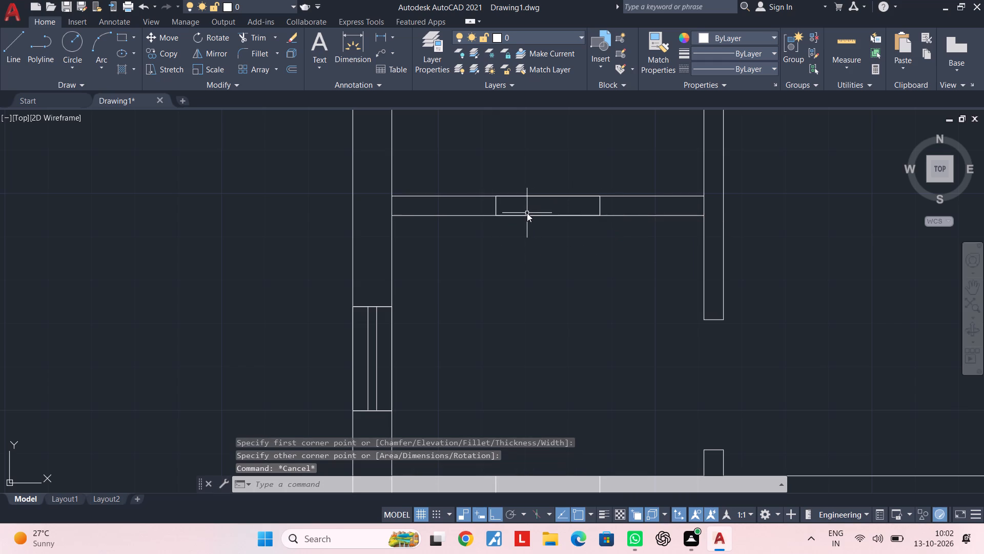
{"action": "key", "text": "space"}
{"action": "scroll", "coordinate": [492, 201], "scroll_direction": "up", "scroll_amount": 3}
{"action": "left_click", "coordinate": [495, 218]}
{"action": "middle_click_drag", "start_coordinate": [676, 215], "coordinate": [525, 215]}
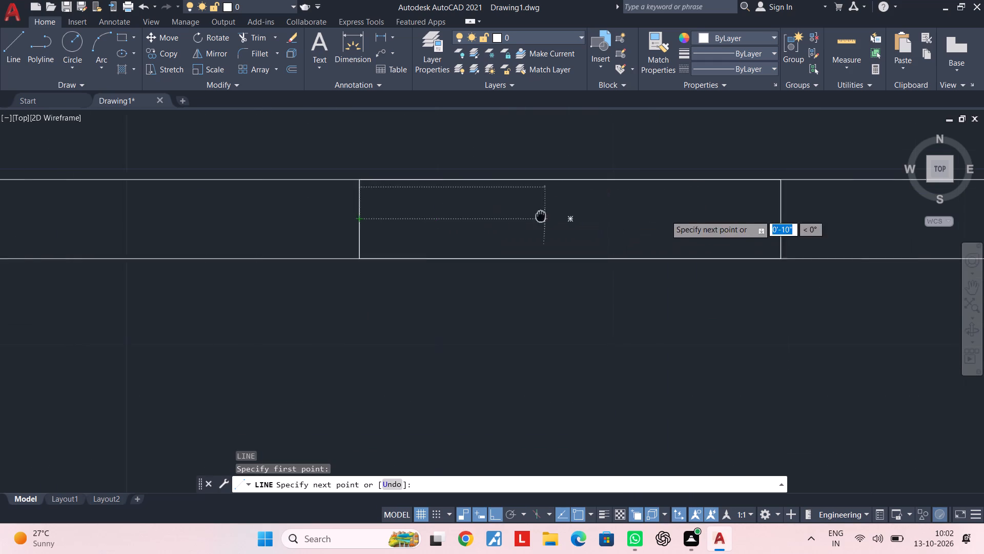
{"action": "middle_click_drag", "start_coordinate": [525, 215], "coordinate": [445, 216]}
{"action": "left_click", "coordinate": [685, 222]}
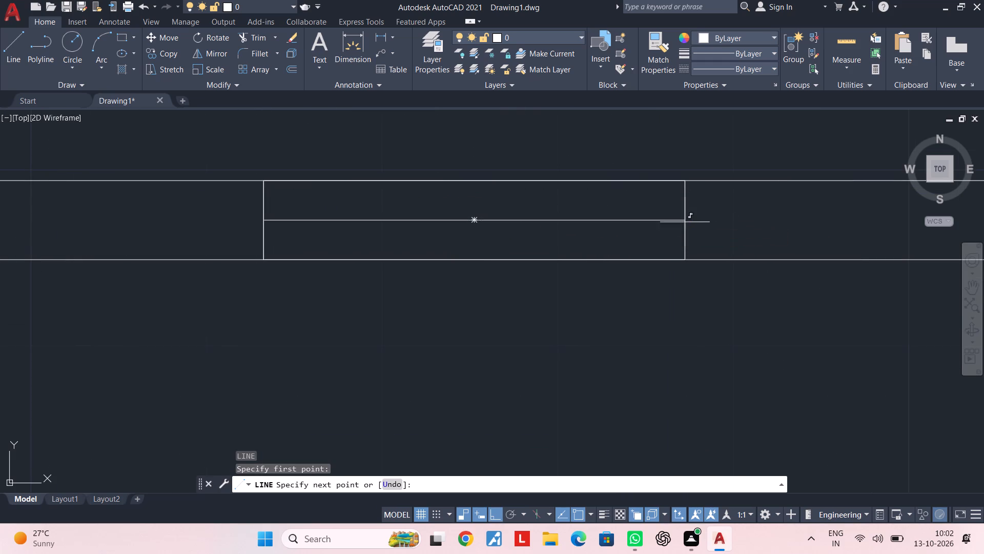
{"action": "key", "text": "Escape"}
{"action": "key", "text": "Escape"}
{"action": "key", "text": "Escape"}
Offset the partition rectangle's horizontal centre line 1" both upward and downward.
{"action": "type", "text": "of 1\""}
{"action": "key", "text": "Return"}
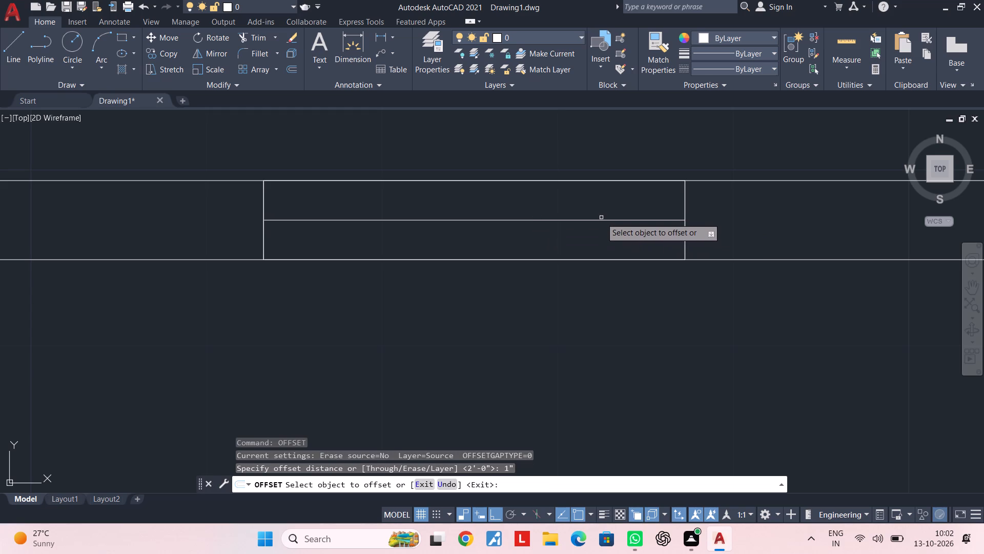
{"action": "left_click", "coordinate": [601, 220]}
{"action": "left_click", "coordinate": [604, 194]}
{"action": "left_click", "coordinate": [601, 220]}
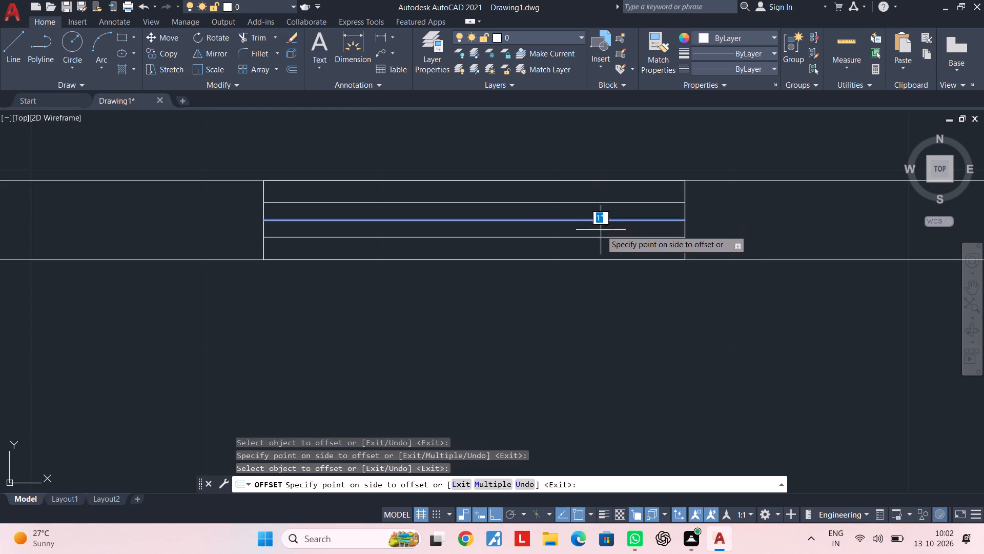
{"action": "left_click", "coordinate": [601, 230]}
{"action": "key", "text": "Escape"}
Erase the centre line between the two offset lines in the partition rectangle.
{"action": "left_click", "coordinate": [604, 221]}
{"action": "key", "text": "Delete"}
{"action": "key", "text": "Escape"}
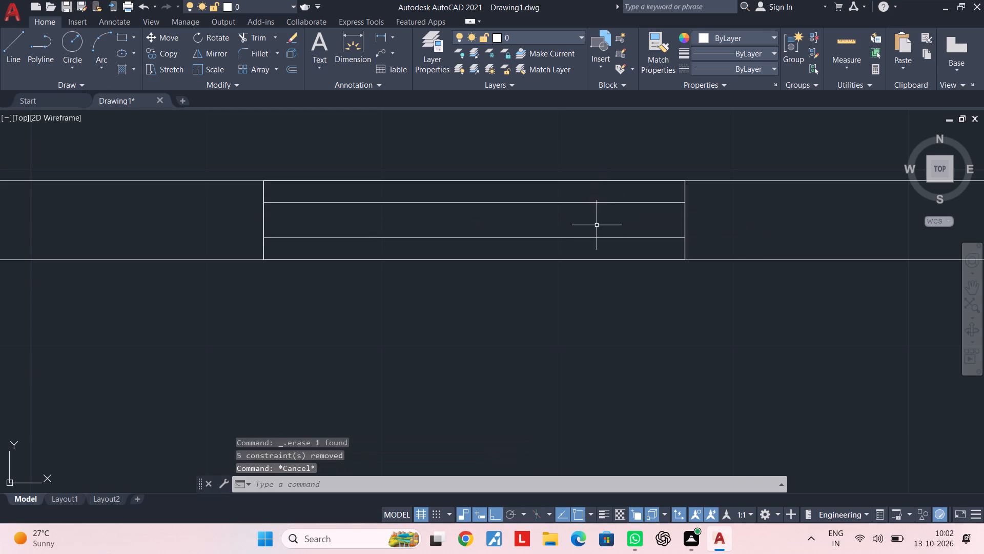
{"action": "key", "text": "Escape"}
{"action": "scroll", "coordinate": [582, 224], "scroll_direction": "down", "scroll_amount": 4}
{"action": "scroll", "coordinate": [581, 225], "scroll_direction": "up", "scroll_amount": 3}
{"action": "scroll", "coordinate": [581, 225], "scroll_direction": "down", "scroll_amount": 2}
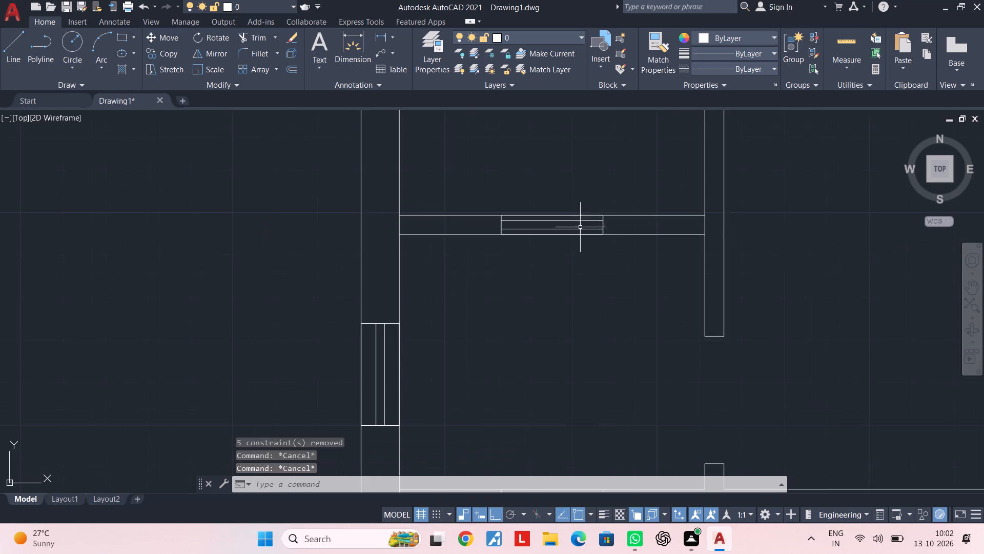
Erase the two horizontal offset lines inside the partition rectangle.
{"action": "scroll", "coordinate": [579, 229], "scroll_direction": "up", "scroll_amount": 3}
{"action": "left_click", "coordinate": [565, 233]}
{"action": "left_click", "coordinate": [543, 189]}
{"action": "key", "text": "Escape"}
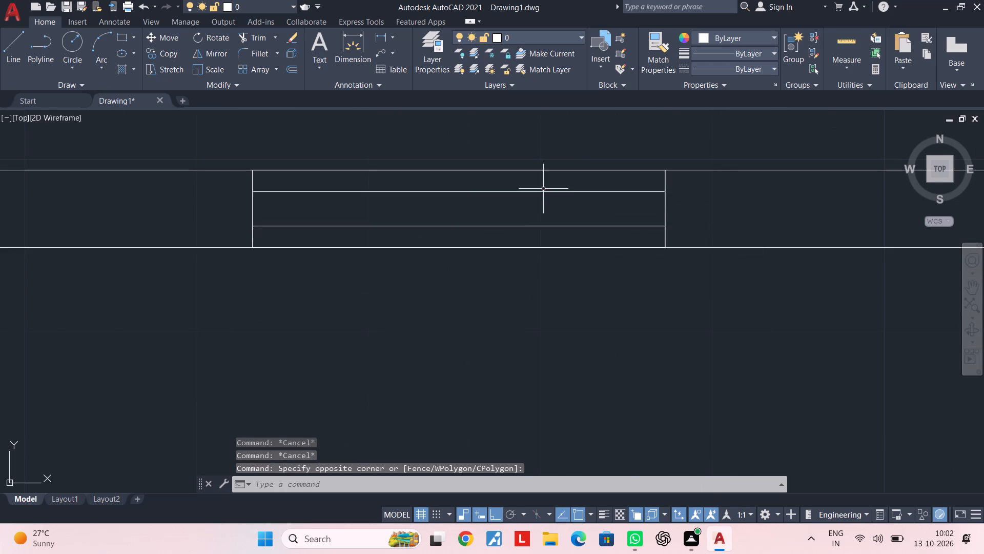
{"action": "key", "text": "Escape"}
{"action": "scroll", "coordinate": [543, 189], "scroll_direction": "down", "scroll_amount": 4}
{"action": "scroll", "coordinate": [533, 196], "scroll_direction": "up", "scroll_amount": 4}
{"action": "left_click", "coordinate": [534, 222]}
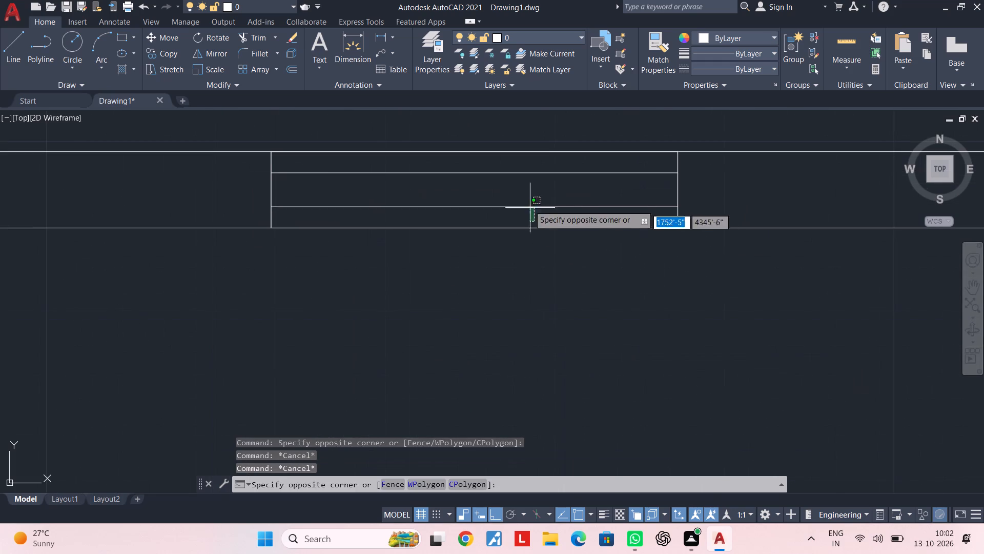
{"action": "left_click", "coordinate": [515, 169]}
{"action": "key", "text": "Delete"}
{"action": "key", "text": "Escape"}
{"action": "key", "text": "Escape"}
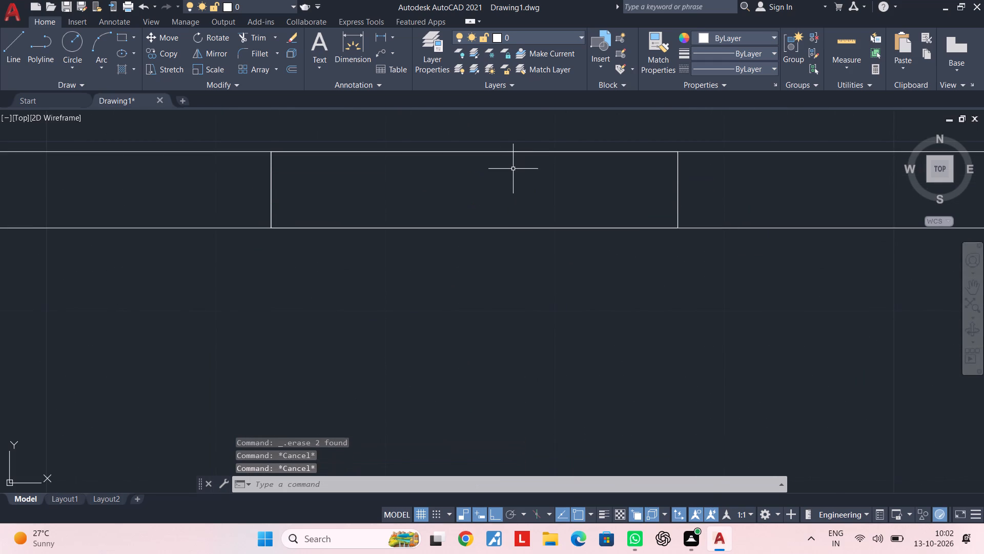
Draw a horizontal line from the midpoint of the partition rectangle's left edge to just past its right edge.
{"action": "type", "text": "l"}
{"action": "key", "text": "space"}
{"action": "left_click", "coordinate": [271, 190]}
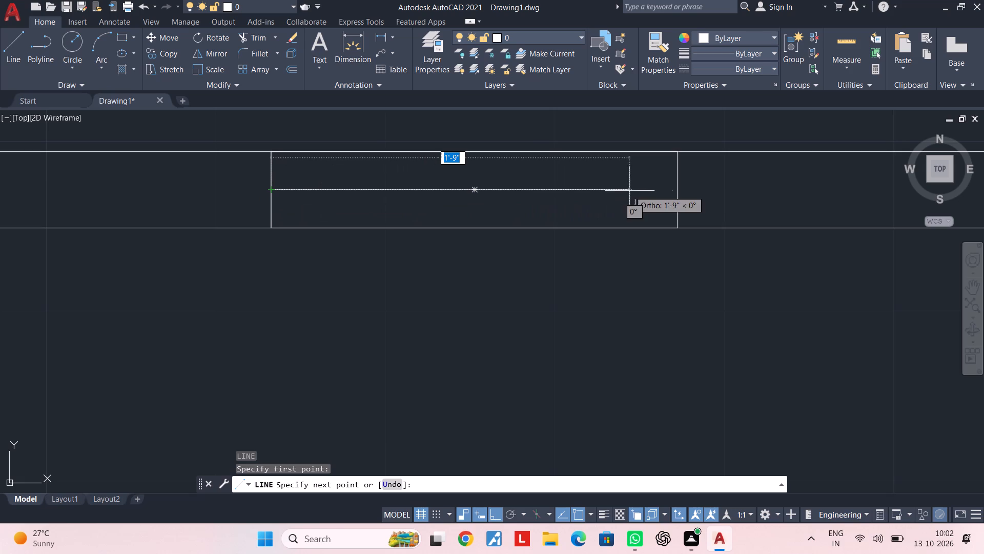
{"action": "left_click", "coordinate": [687, 189]}
{"action": "key", "text": "Escape"}
{"action": "key", "text": "Escape"}
{"action": "key", "text": "Escape"}
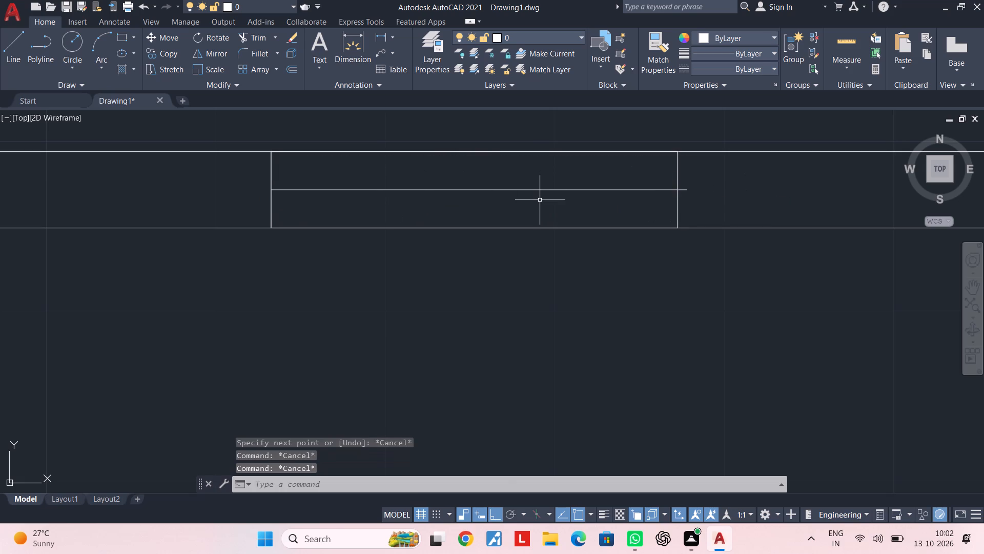
Trim the part of the horizontal centre line that overhangs the partition rectangle's right edge.
{"action": "type", "text": "tr"}
{"action": "key", "text": "space"}
{"action": "scroll", "coordinate": [667, 177], "scroll_direction": "up", "scroll_amount": 1}
{"action": "left_click", "coordinate": [692, 196]}
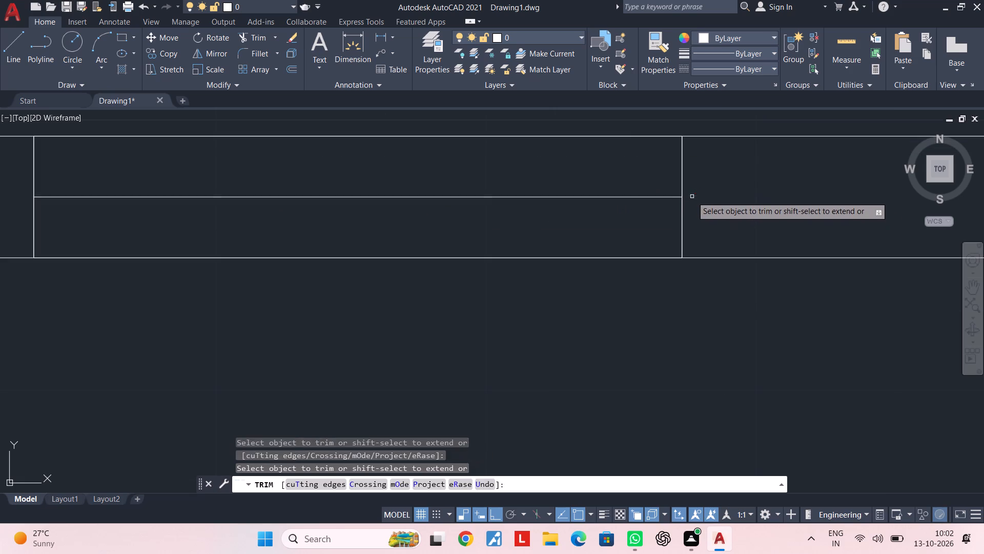
{"action": "key", "text": "Escape"}
Offset the trimmed horizontal centre line 1" both upward and downward inside the partition rectangle.
{"action": "scroll", "coordinate": [522, 211], "scroll_direction": "down", "scroll_amount": 4}
{"action": "middle_click_drag", "start_coordinate": [532, 208], "coordinate": [633, 197]}
{"action": "key", "text": "Escape"}
{"action": "scroll", "coordinate": [569, 200], "scroll_direction": "up", "scroll_amount": 3}
{"action": "middle_click_drag", "start_coordinate": [567, 204], "coordinate": [561, 222]}
{"action": "key", "text": "Escape"}
{"action": "key", "text": "Escape"}
{"action": "key", "text": "Escape"}
{"action": "type", "text": "of"}
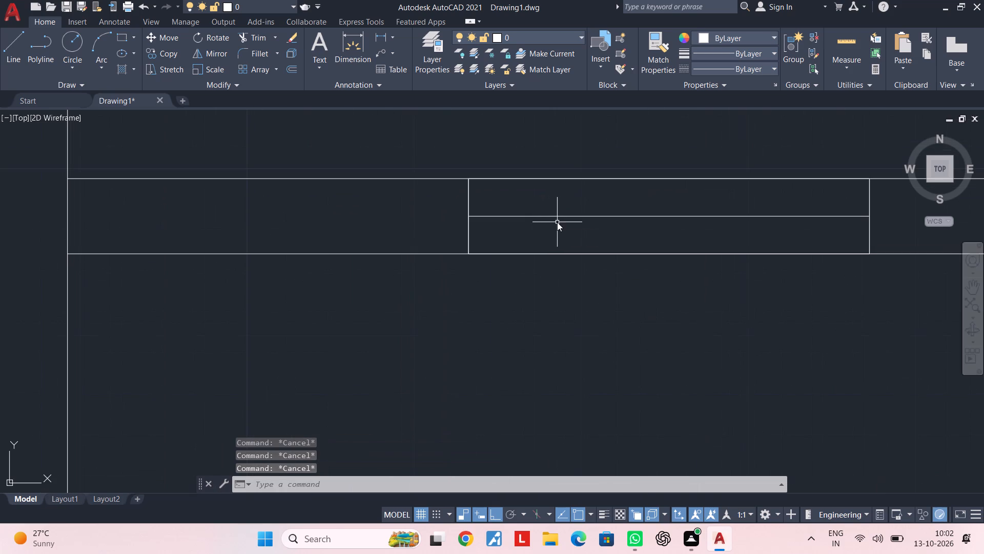
{"action": "key", "text": "space"}
{"action": "type", "text": "1\""}
{"action": "key", "text": "Return"}
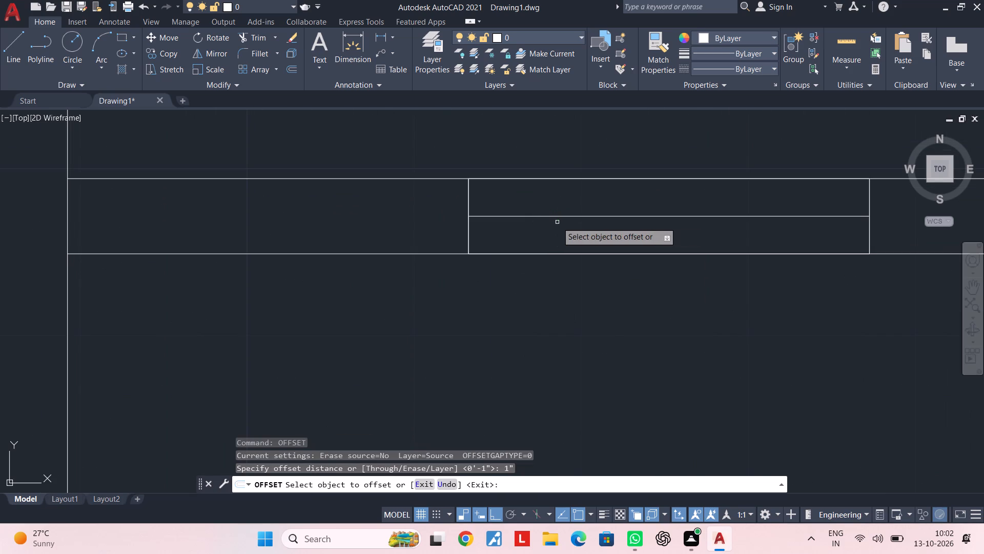
{"action": "left_click", "coordinate": [588, 216]}
{"action": "left_click", "coordinate": [587, 206]}
{"action": "left_click", "coordinate": [588, 217]}
{"action": "left_click", "coordinate": [590, 232]}
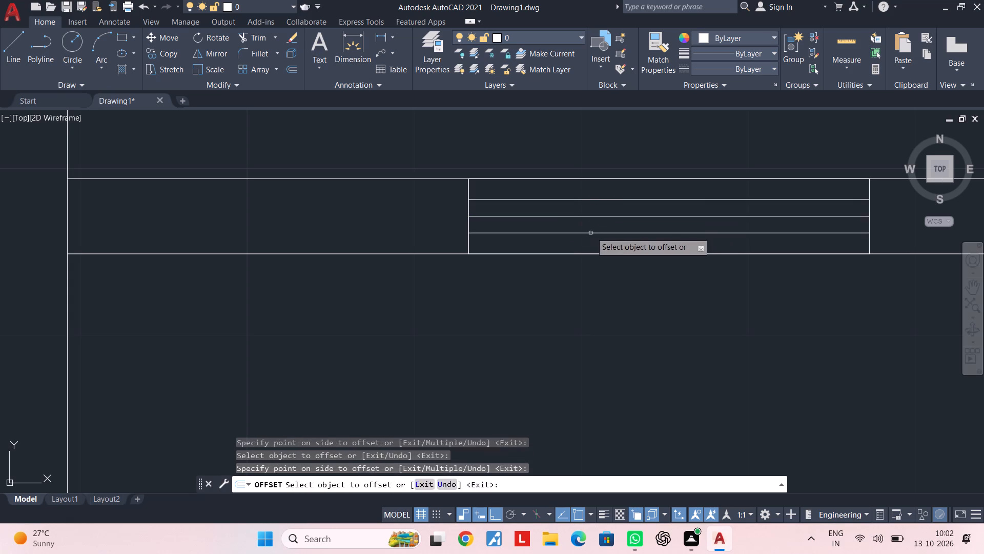
{"action": "key", "text": "Escape"}
Erase the horizontal centre line between the two offset lines in the partition rectangle.
{"action": "left_click", "coordinate": [593, 215]}
{"action": "key", "text": "Delete"}
{"action": "key", "text": "Escape"}
{"action": "scroll", "coordinate": [639, 212], "scroll_direction": "down", "scroll_amount": 5}
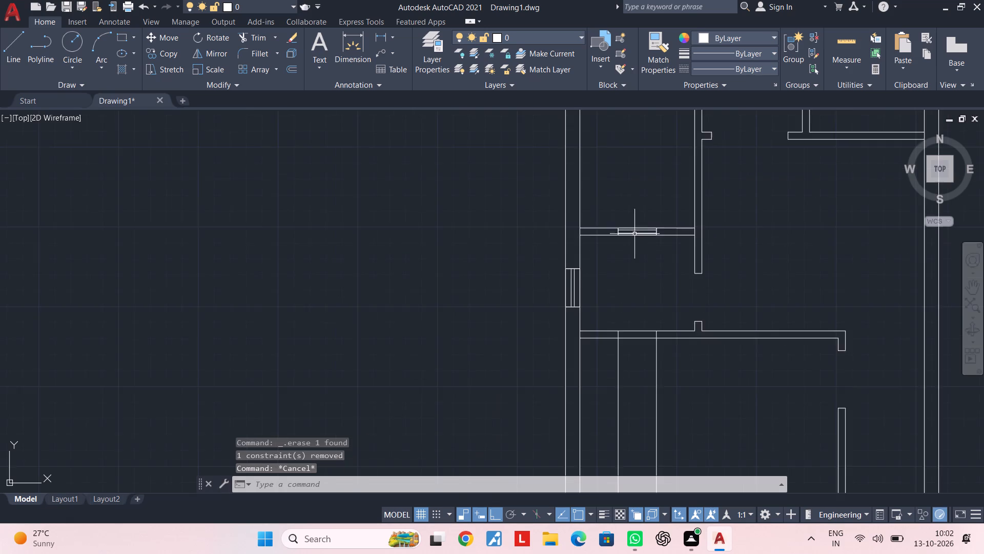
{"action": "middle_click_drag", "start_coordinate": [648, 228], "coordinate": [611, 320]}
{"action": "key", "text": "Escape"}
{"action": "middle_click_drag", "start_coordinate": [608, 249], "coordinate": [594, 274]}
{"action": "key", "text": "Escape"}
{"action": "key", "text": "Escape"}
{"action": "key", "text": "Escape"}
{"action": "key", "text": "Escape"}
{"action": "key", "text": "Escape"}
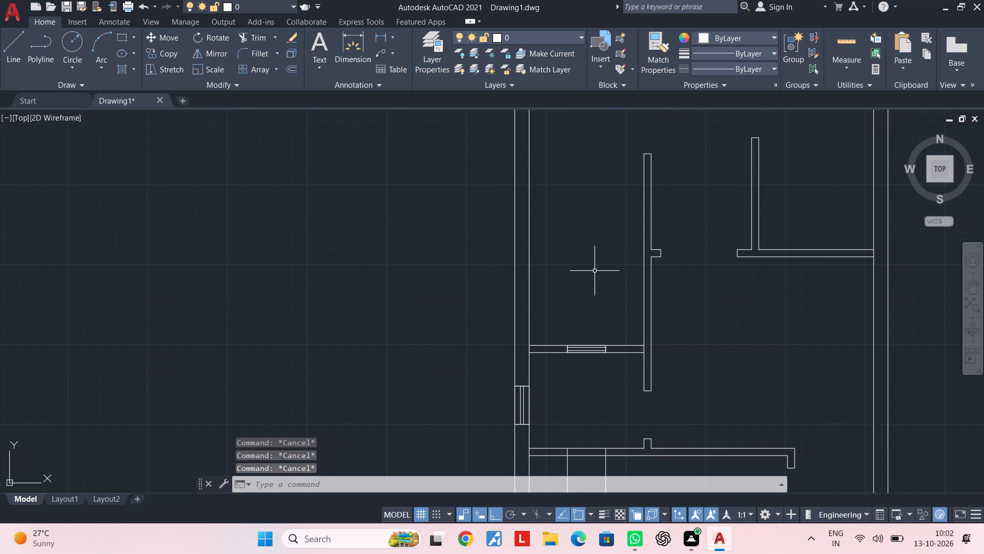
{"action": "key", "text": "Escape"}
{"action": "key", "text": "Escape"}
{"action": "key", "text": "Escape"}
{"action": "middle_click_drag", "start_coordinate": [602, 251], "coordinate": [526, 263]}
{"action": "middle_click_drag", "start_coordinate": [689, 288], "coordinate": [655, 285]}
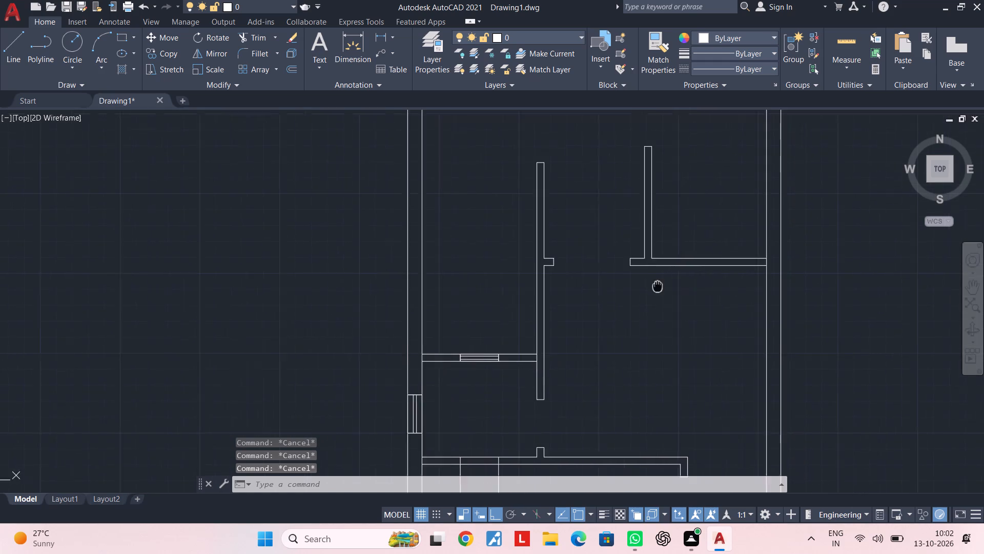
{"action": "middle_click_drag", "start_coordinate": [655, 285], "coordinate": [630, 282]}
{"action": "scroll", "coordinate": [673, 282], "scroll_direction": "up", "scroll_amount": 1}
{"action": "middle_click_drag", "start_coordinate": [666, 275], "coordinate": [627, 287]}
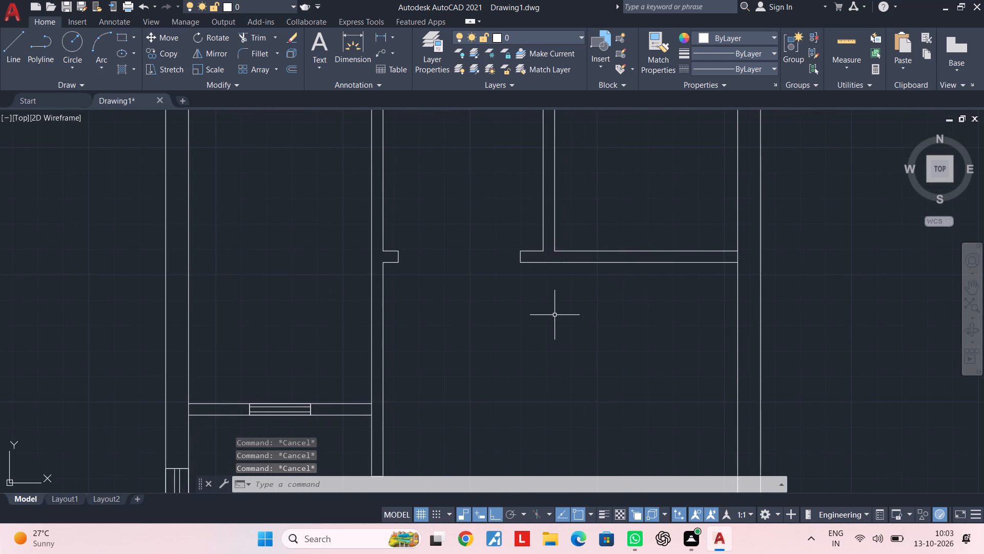
Offset the right face of the vertical partition 7.5" to the right, above the horizontal partition.
{"action": "key", "text": "Escape"}
{"action": "key", "text": "Escape"}
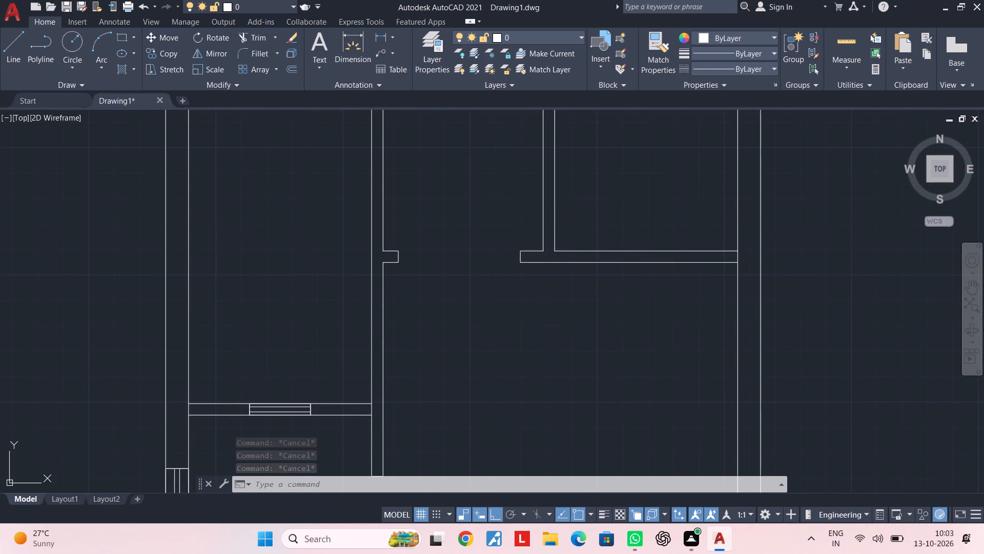
{"action": "scroll", "coordinate": [555, 256], "scroll_direction": "up", "scroll_amount": 3}
{"action": "middle_click_drag", "start_coordinate": [549, 281], "coordinate": [532, 316]}
{"action": "key", "text": "Escape"}
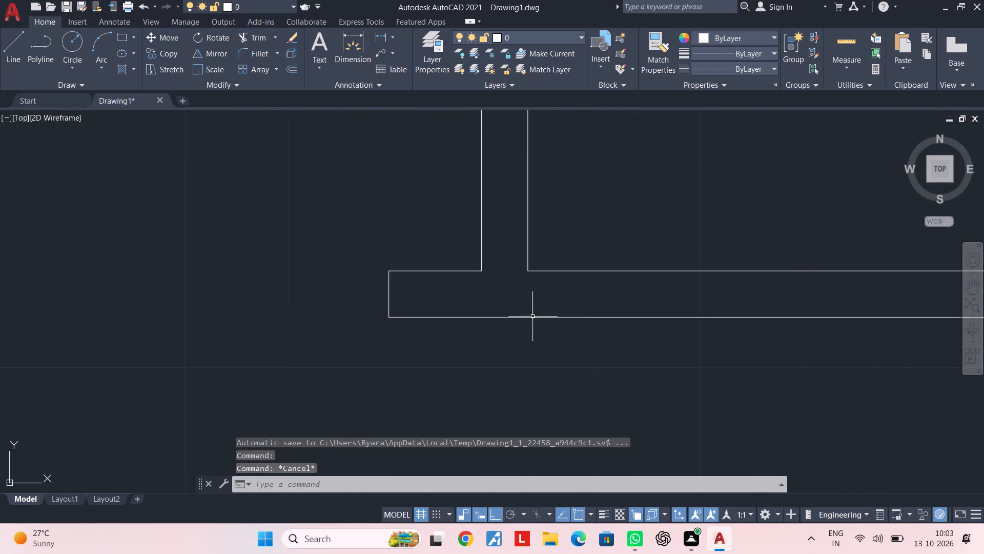
{"action": "key", "text": "Escape"}
{"action": "type", "text": "of 7.5\""}
{"action": "key", "text": "Return"}
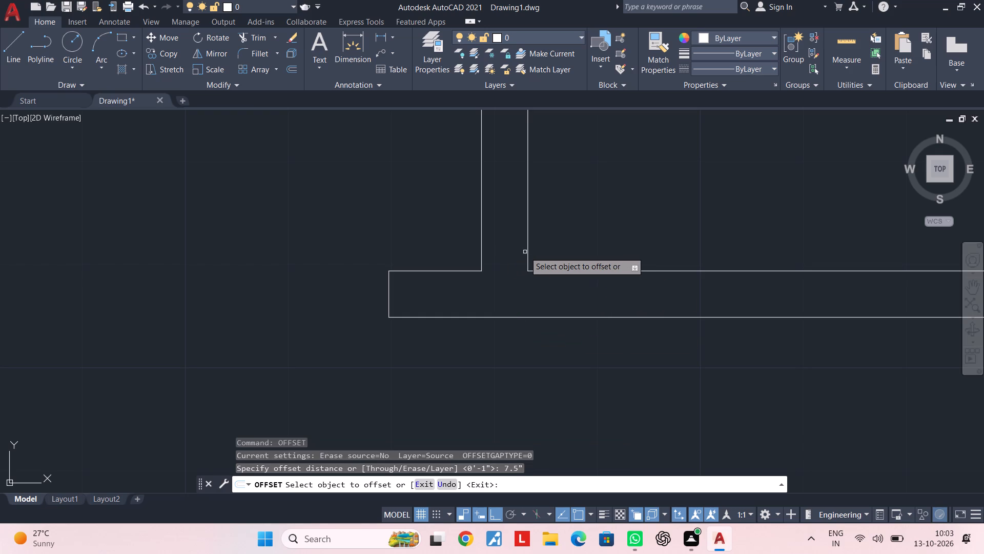
{"action": "left_click", "coordinate": [530, 252]}
{"action": "left_click", "coordinate": [529, 252]}
{"action": "left_click", "coordinate": [626, 256]}
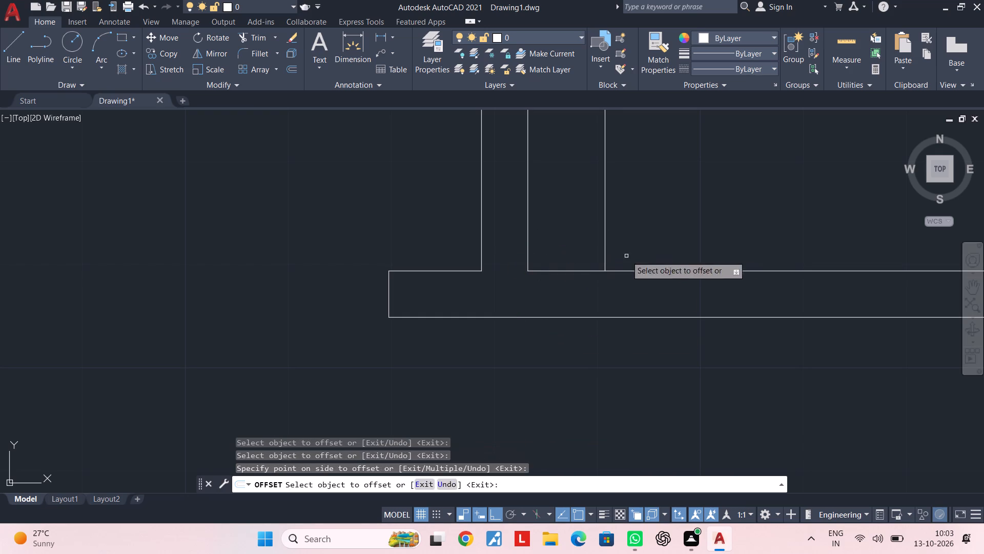
{"action": "key", "text": "Escape"}
{"action": "key", "text": "Escape"}
Extend the new offset line down to the lower face of the horizontal partition.
{"action": "key", "text": "e"}
{"action": "type", "text": "x"}
{"action": "key", "text": "space"}
{"action": "left_click", "coordinate": [625, 232]}
{"action": "left_click", "coordinate": [588, 245]}
{"action": "key", "text": "Escape"}
{"action": "key", "text": "Escape"}
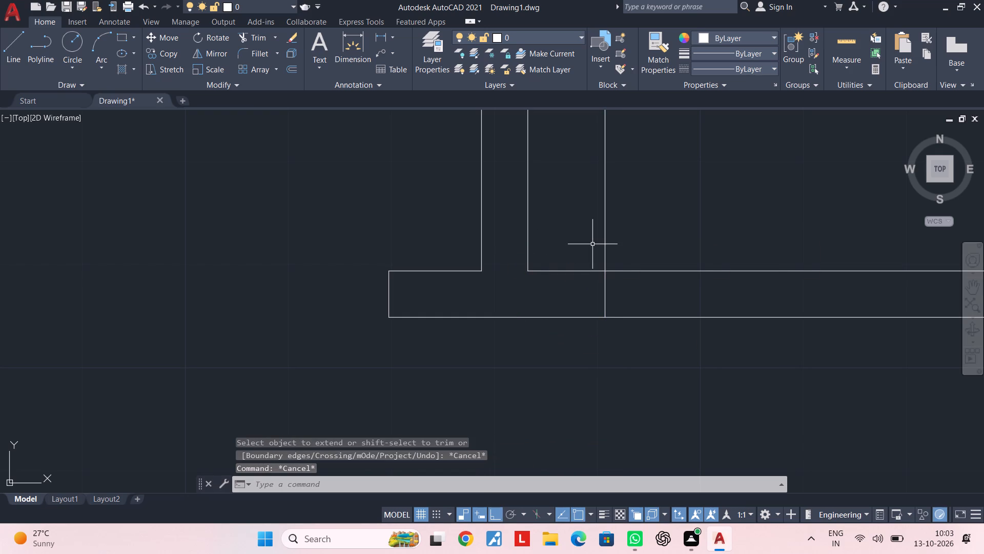
Trim away the part of the offset line above the horizontal partition.
{"action": "type", "text": "tr"}
{"action": "key", "text": "space"}
{"action": "left_click", "coordinate": [663, 224]}
{"action": "left_click", "coordinate": [532, 252]}
{"action": "key", "text": "Escape"}
Offset the short jamb line inside the horizontal partition 3' to the right.
{"action": "scroll", "coordinate": [645, 306], "scroll_direction": "down", "scroll_amount": 2}
{"action": "middle_click_drag", "start_coordinate": [622, 308], "coordinate": [405, 308]}
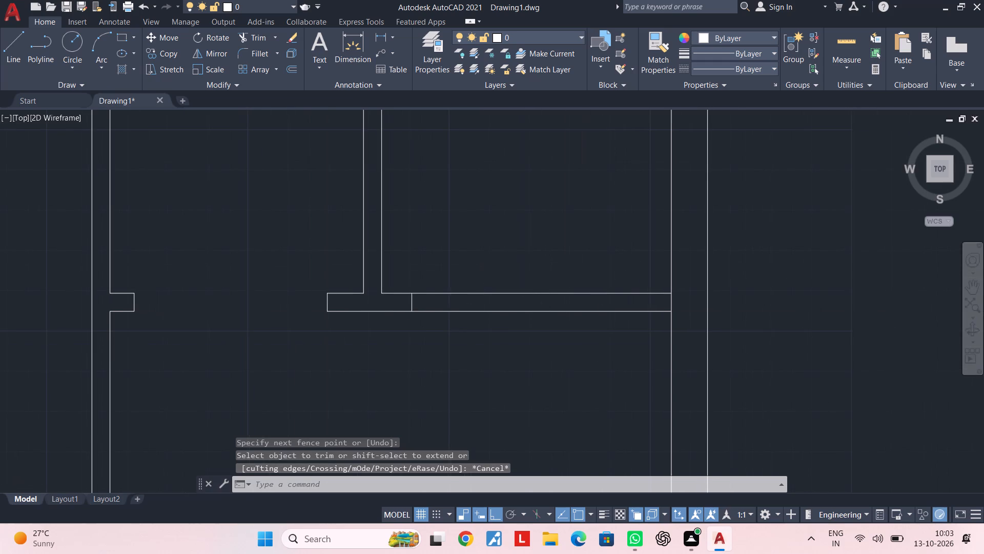
{"action": "type", "text": "of"}
{"action": "key", "text": "space"}
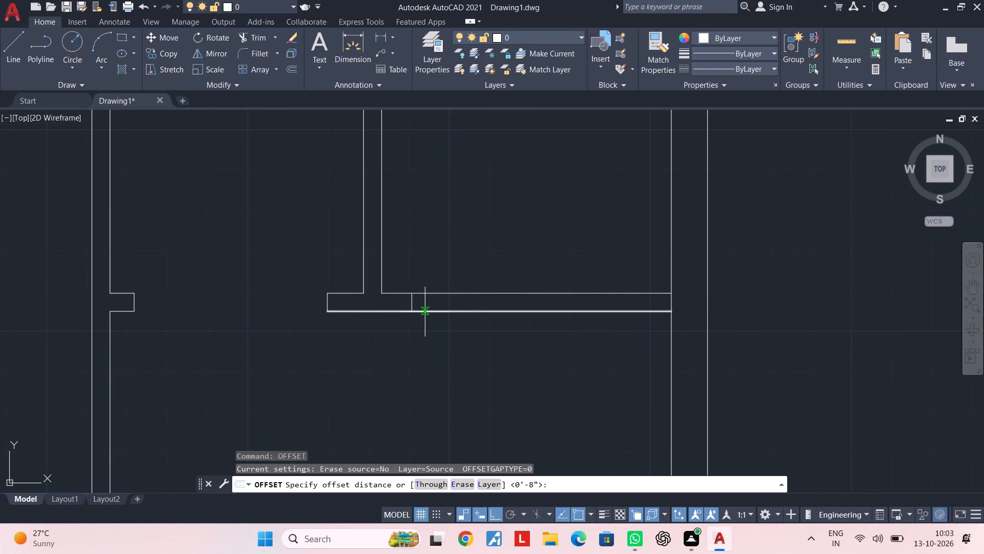
{"action": "type", "text": "3'"}
{"action": "key", "text": "Return"}
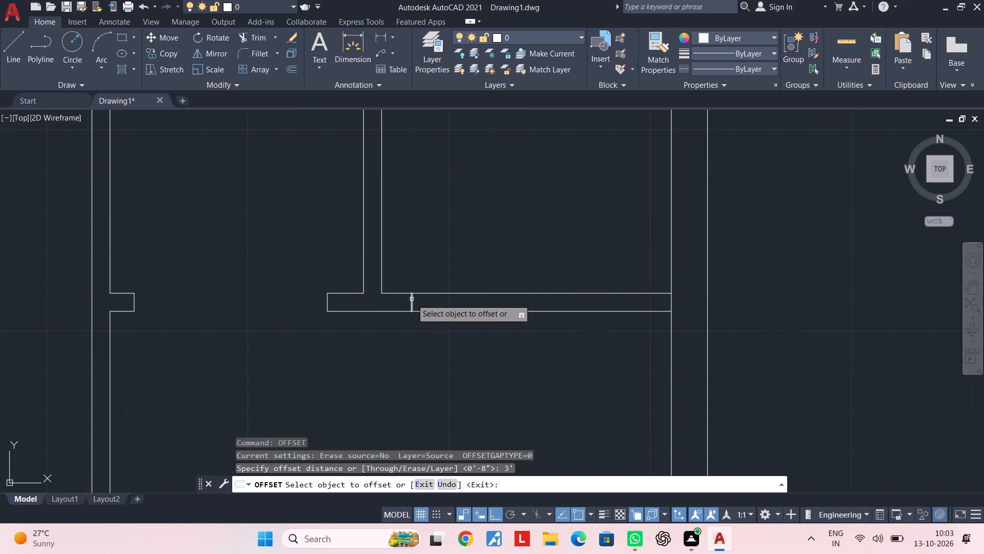
{"action": "left_click", "coordinate": [412, 299]}
{"action": "left_click", "coordinate": [452, 300]}
{"action": "key", "text": "Escape"}
{"action": "key", "text": "Escape"}
{"action": "key", "text": "Escape"}
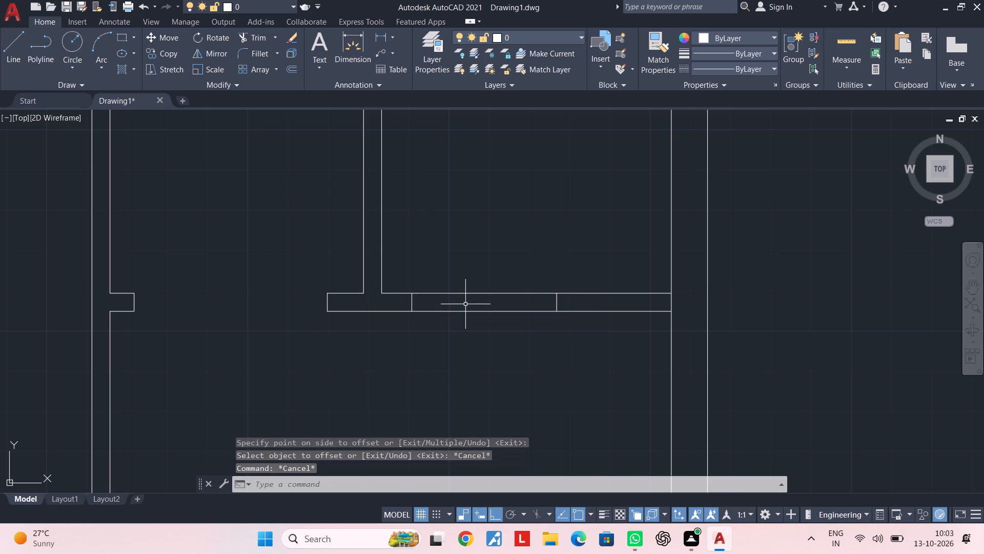
Draw a 3' long rectangle across the full partition thickness between the two jamb lines.
{"action": "key", "text": "Escape"}
{"action": "type", "text": "rec"}
{"action": "key", "text": "space"}
{"action": "scroll", "coordinate": [414, 300], "scroll_direction": "up", "scroll_amount": 3}
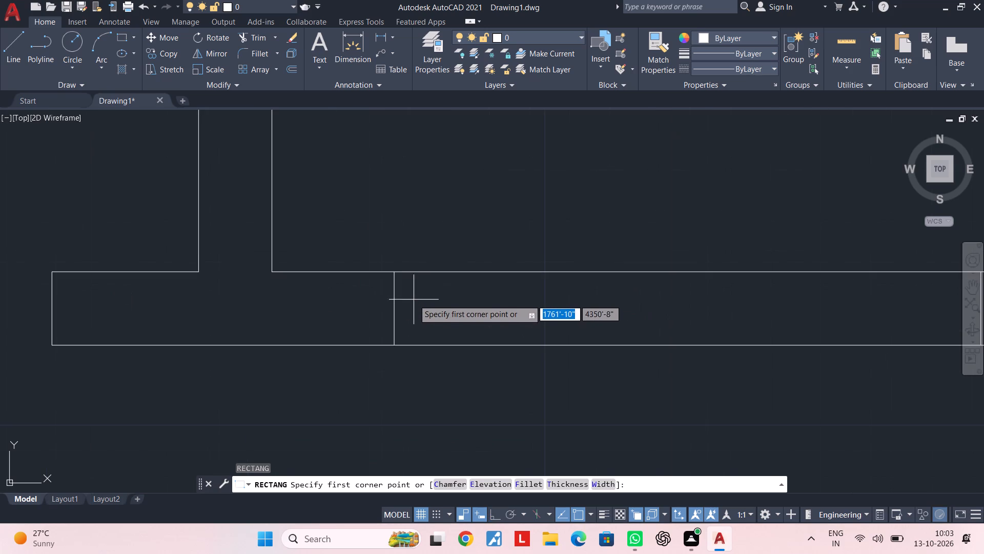
{"action": "left_click", "coordinate": [396, 274]}
{"action": "scroll", "coordinate": [528, 362], "scroll_direction": "down", "scroll_amount": 1}
{"action": "middle_click_drag", "start_coordinate": [520, 354], "coordinate": [372, 295]}
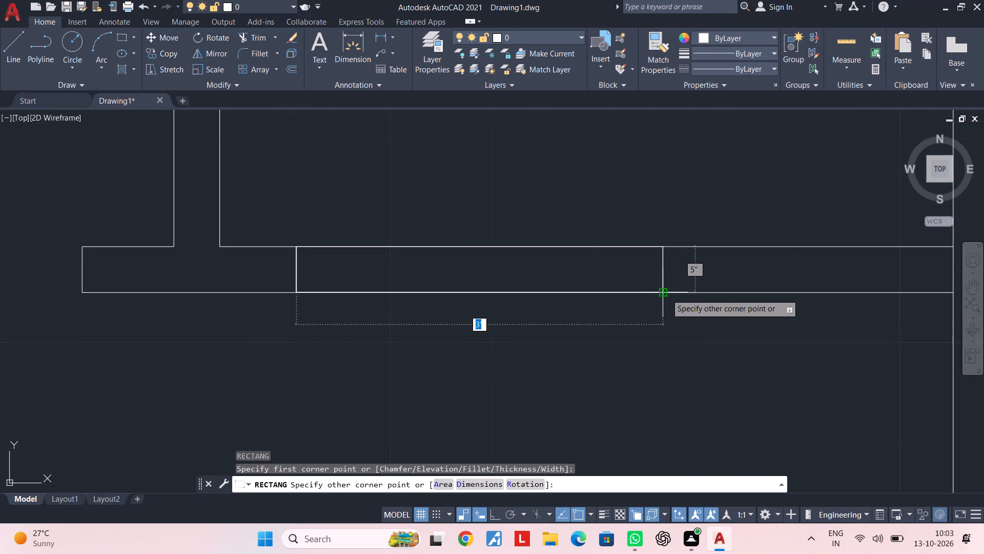
{"action": "left_click", "coordinate": [666, 294]}
{"action": "key", "text": "Escape"}
{"action": "key", "text": "Escape"}
{"action": "middle_click_drag", "start_coordinate": [463, 288], "coordinate": [491, 283]}
Draw a horizontal centre line between the midpoints of the 3' rectangle's short sides.
{"action": "key", "text": "Escape"}
{"action": "type", "text": "l"}
{"action": "key", "text": "space"}
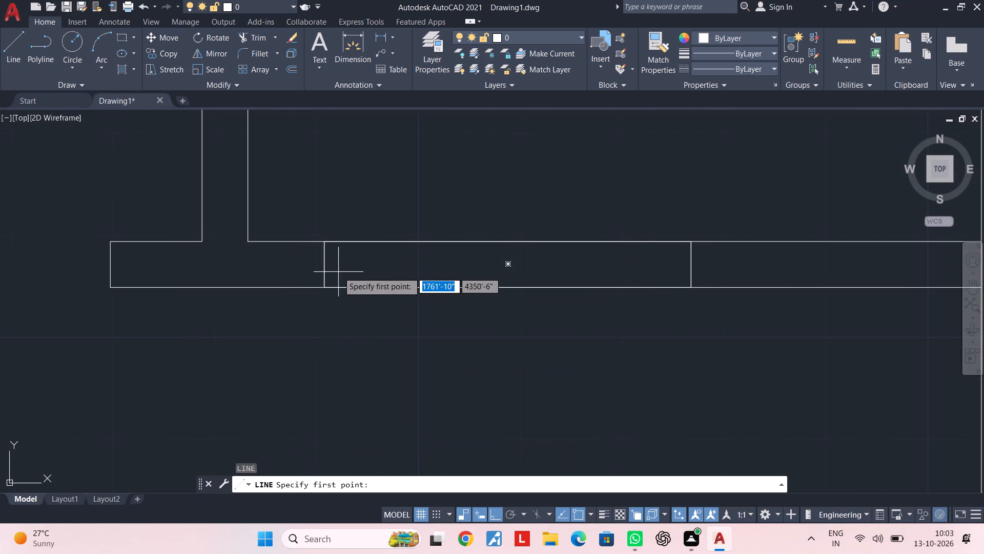
{"action": "left_click", "coordinate": [322, 267]}
{"action": "left_click", "coordinate": [690, 265]}
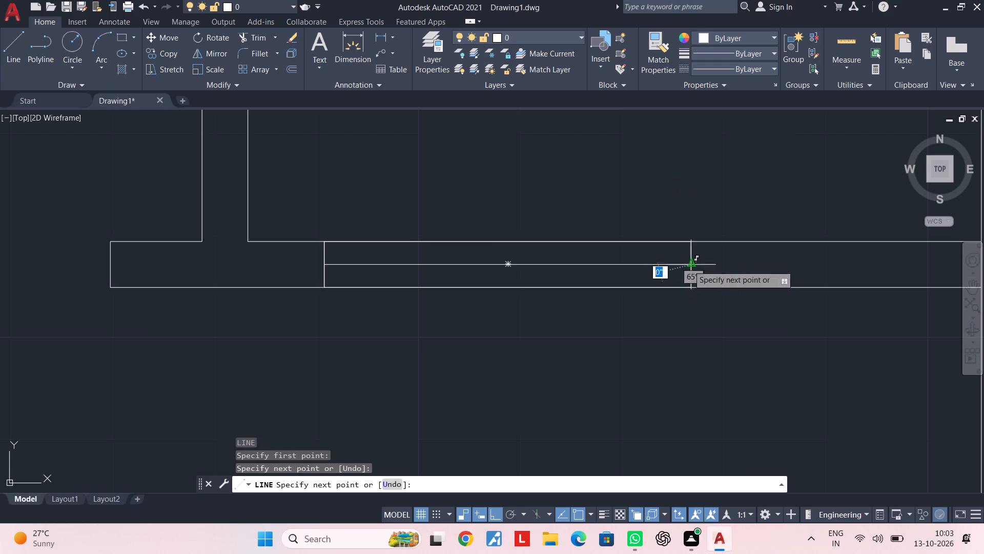
{"action": "key", "text": "Escape"}
{"action": "key", "text": "Escape"}
{"action": "key", "text": "Escape"}
{"action": "key", "text": "Escape"}
{"action": "key", "text": "Escape"}
Offset the centre line 1" both upward and downward inside the 3' rectangle.
{"action": "type", "text": "of"}
{"action": "key", "text": "space"}
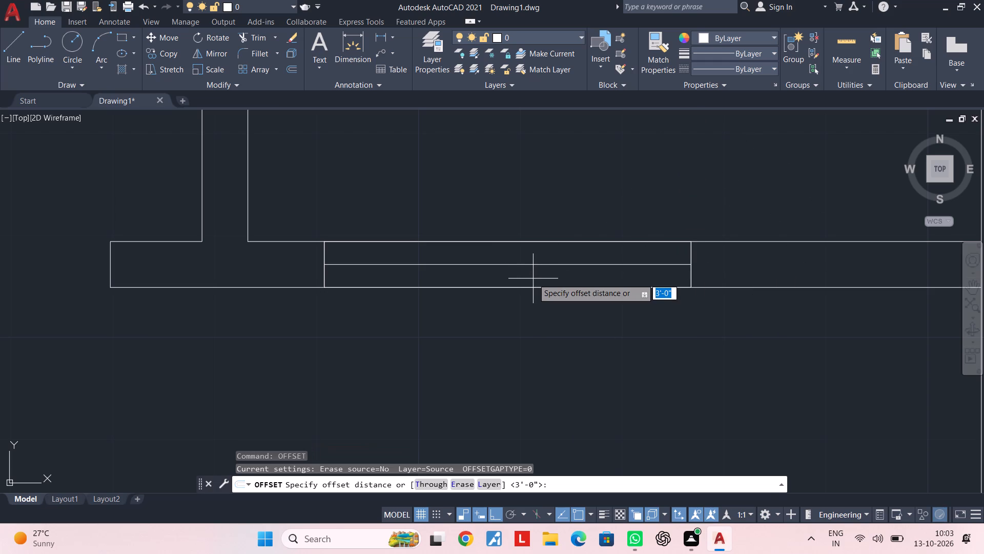
{"action": "type", "text": "1\""}
{"action": "key", "text": "Return"}
{"action": "left_click", "coordinate": [515, 263]}
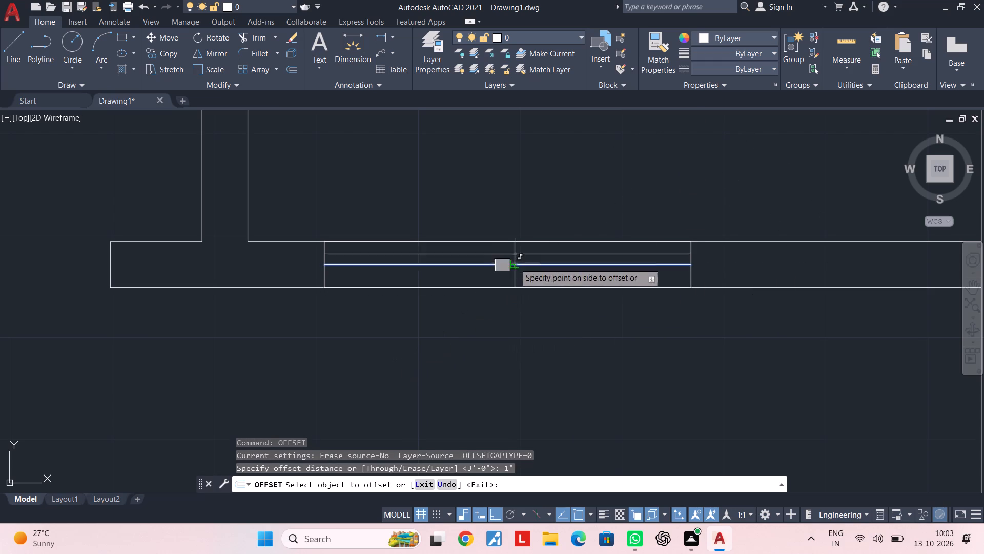
{"action": "left_click", "coordinate": [517, 250]}
{"action": "left_click", "coordinate": [517, 265]}
{"action": "left_click", "coordinate": [524, 281]}
{"action": "key", "text": "Escape"}
Erase the centre line between the two offset lines in the 3' rectangle.
{"action": "left_click", "coordinate": [525, 264]}
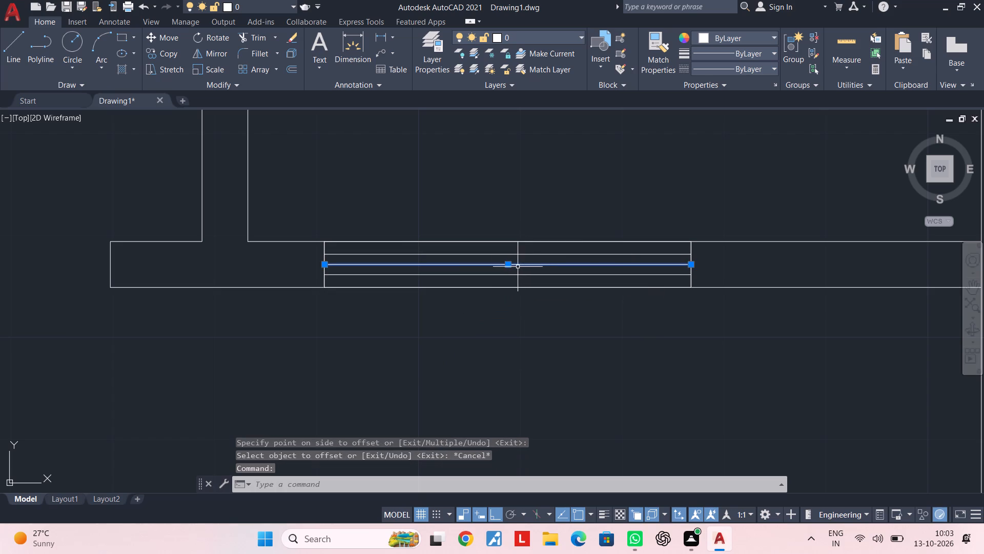
{"action": "key", "text": "Delete"}
{"action": "key", "text": "Escape"}
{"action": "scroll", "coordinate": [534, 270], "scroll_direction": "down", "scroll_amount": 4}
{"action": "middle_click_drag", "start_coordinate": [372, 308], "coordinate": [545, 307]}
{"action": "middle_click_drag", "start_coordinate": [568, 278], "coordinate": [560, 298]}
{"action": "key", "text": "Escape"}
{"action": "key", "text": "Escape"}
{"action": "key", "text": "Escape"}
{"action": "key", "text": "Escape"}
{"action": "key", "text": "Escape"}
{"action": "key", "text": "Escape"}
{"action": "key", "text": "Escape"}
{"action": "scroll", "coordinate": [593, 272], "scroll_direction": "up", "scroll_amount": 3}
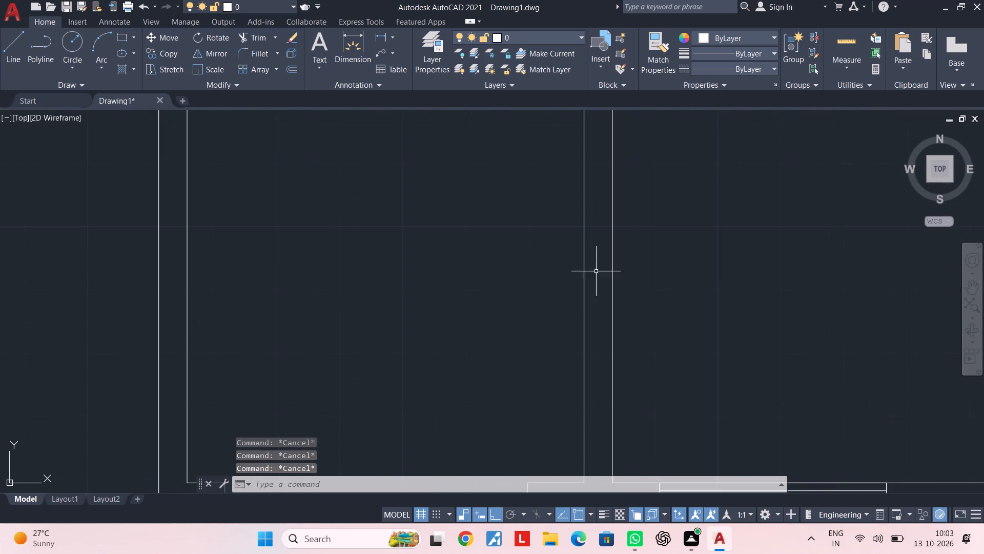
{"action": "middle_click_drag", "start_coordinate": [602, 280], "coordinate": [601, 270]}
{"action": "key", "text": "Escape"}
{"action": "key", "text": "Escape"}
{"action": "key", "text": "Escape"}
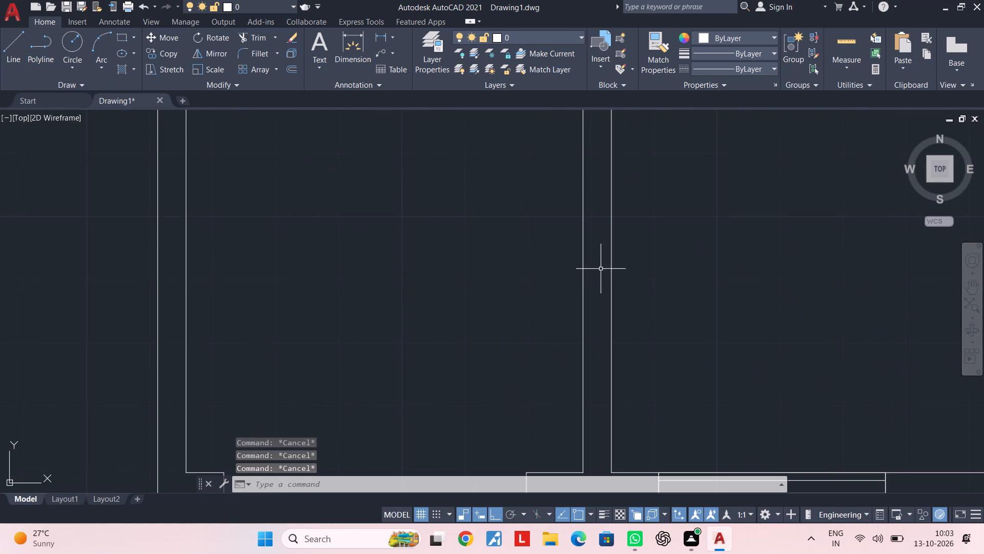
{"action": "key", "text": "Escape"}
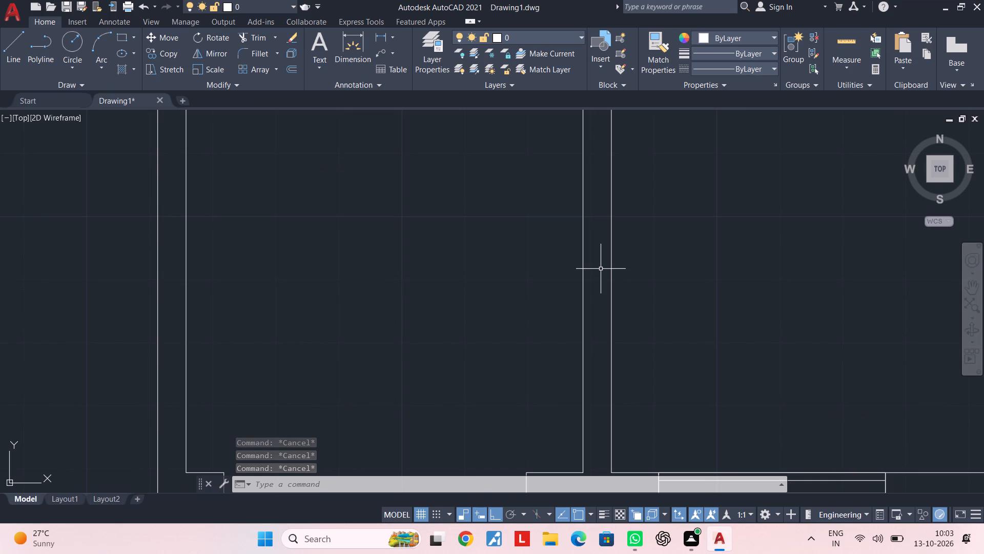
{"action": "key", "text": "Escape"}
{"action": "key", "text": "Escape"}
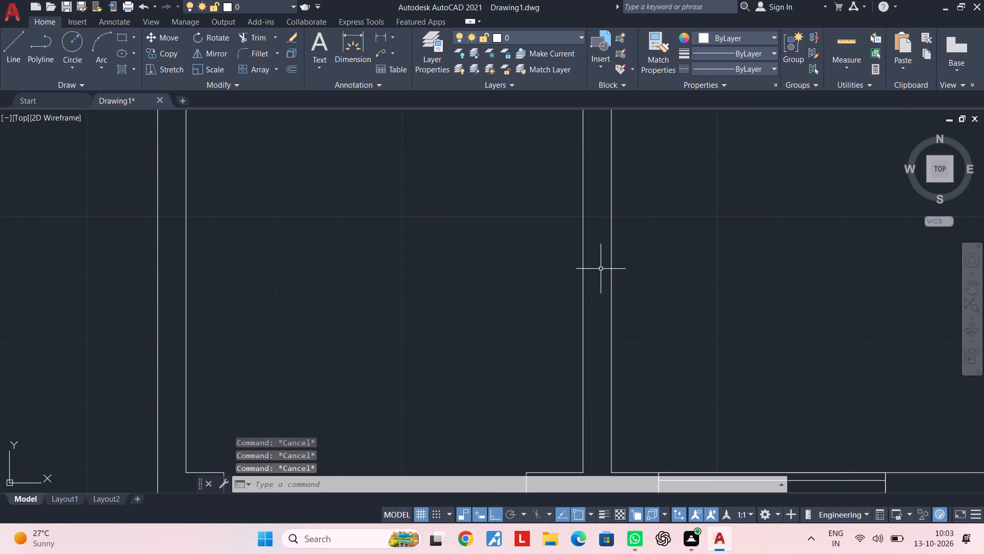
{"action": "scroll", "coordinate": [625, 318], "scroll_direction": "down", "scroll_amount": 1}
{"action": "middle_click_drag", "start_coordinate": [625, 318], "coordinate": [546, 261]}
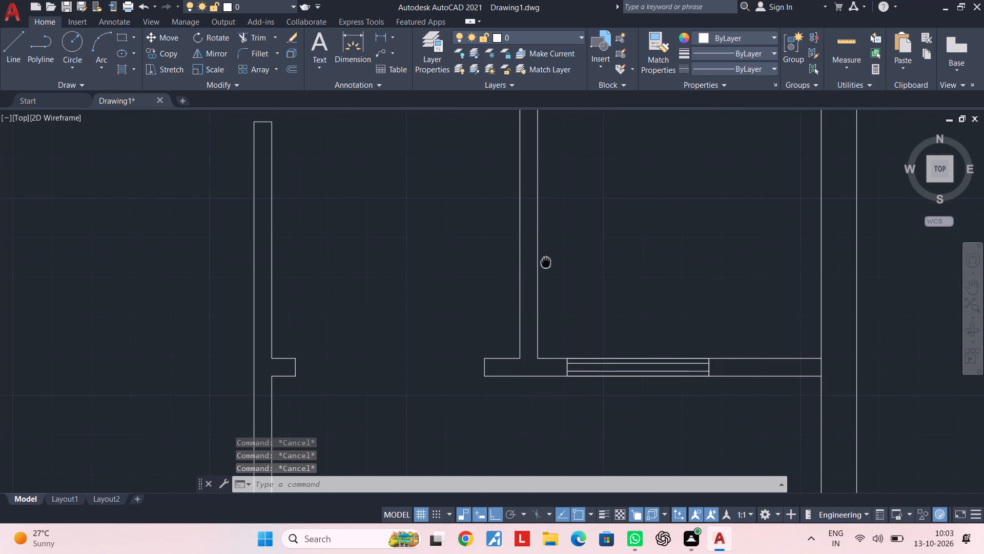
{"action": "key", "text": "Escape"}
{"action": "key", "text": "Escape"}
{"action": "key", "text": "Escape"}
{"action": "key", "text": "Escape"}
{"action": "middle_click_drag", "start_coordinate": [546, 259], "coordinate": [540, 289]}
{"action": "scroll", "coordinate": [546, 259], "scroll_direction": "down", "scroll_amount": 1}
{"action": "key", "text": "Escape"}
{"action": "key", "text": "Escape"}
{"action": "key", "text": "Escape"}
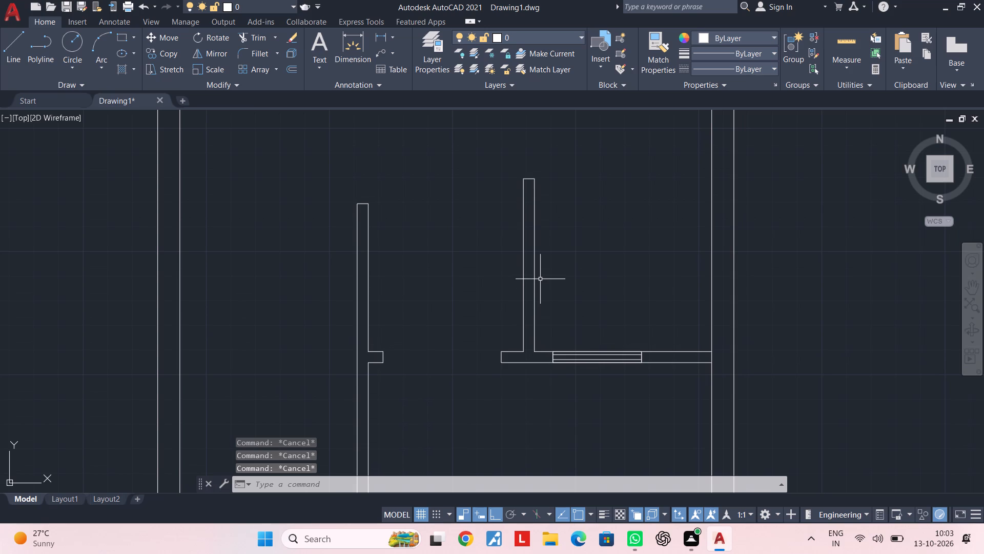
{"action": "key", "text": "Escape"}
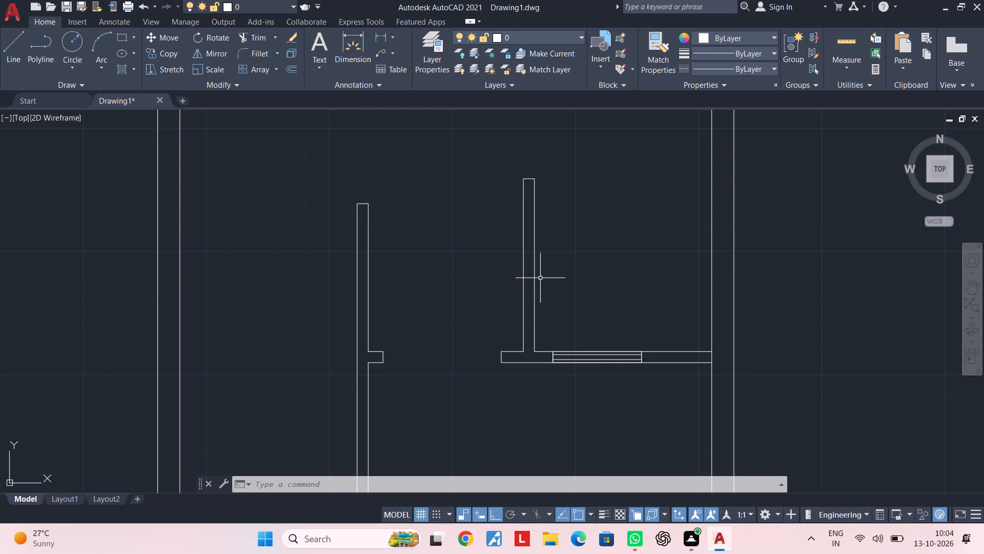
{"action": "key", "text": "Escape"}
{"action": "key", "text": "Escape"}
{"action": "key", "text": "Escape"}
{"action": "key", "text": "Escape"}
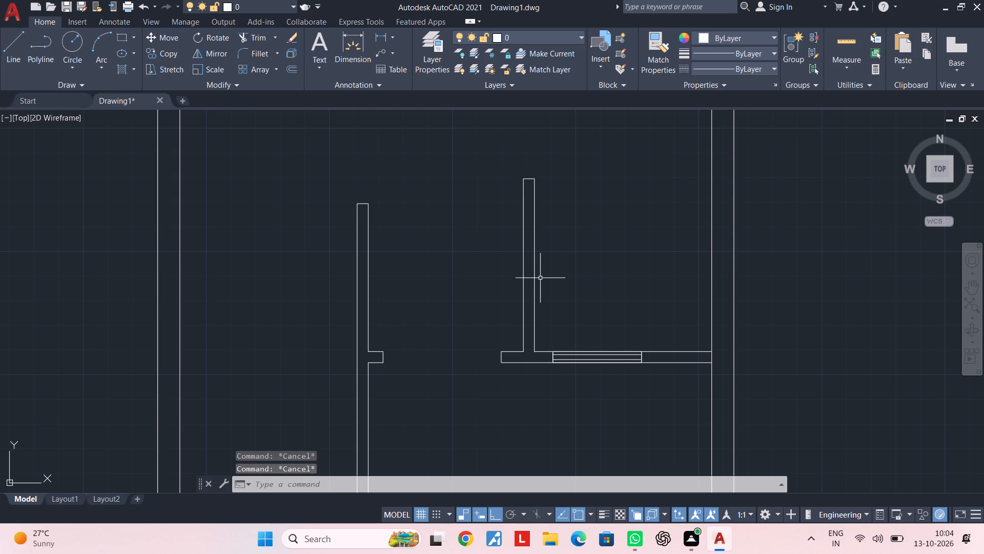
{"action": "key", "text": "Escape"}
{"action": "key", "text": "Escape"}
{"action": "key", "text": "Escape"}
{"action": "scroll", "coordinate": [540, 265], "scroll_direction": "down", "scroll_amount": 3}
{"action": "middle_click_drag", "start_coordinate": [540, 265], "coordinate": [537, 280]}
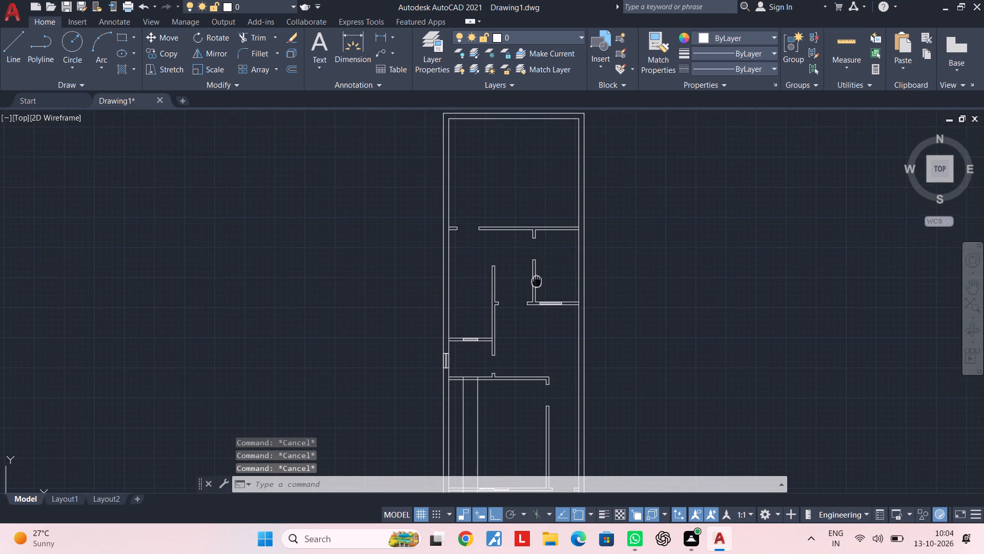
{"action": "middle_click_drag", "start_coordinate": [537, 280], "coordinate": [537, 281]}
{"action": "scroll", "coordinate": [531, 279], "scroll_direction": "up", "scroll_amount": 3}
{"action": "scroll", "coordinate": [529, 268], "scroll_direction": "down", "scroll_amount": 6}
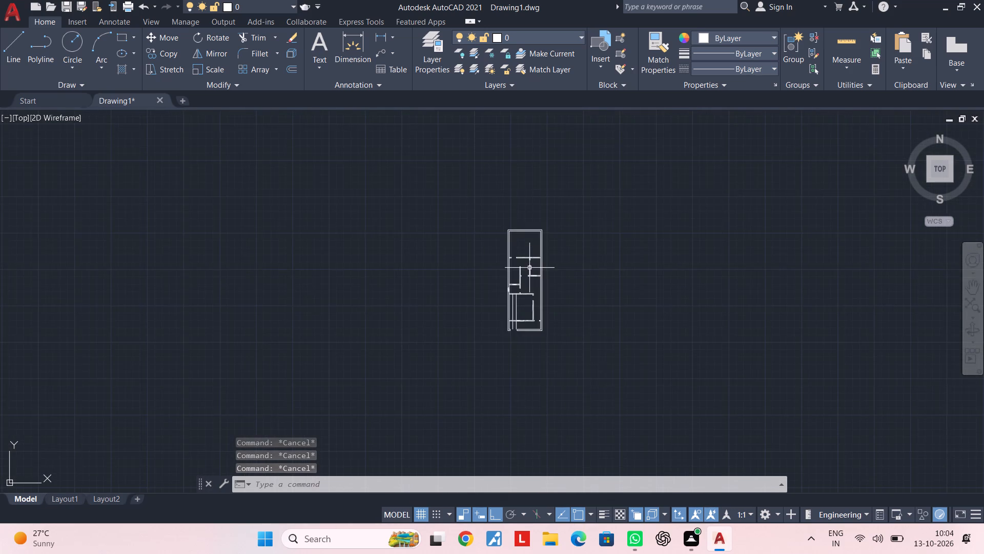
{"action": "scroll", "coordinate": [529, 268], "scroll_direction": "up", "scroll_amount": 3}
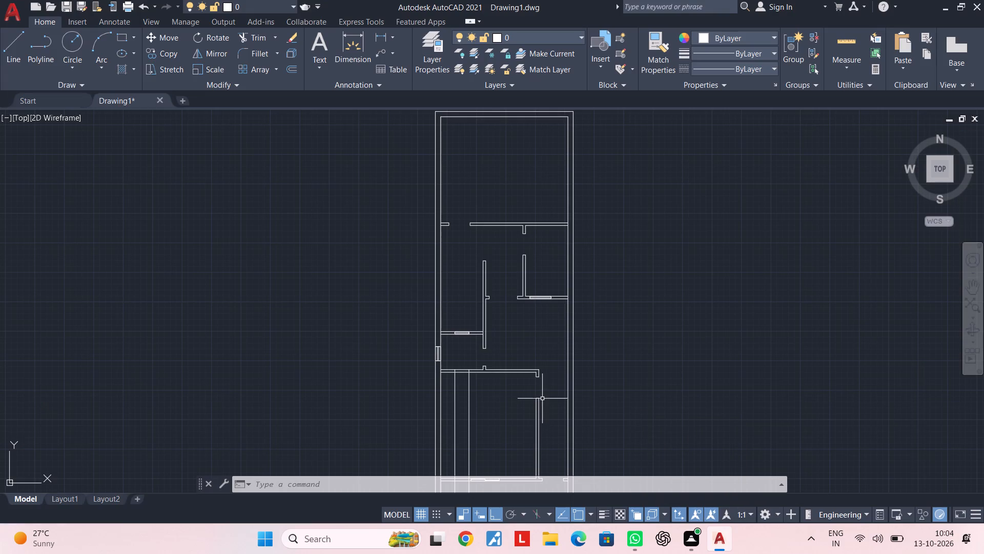
Erase the two long vertical construction lines running through the lower-left room.
{"action": "scroll", "coordinate": [545, 380], "scroll_direction": "down", "scroll_amount": 1}
{"action": "middle_click_drag", "start_coordinate": [538, 379], "coordinate": [576, 352]}
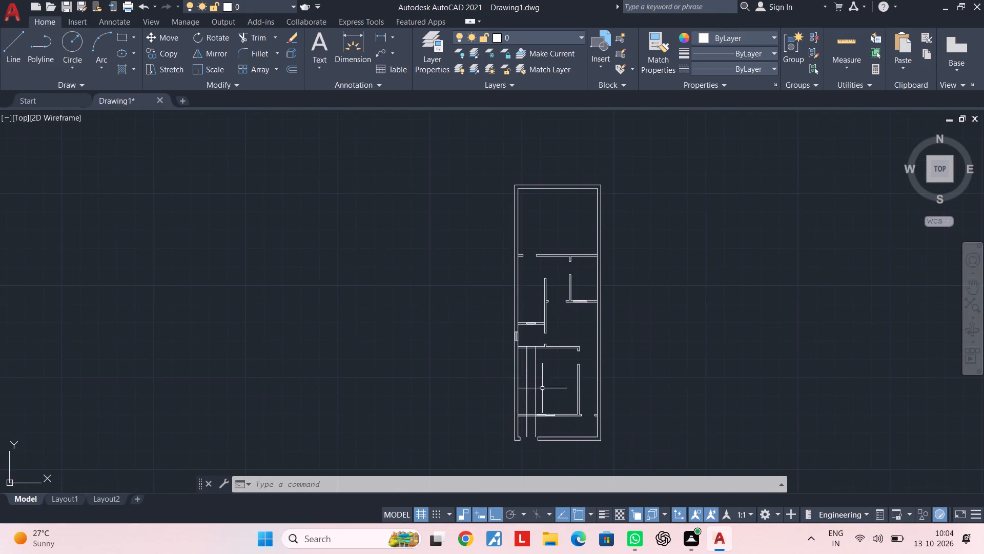
{"action": "scroll", "coordinate": [542, 388], "scroll_direction": "up", "scroll_amount": 4}
{"action": "left_click", "coordinate": [534, 340]}
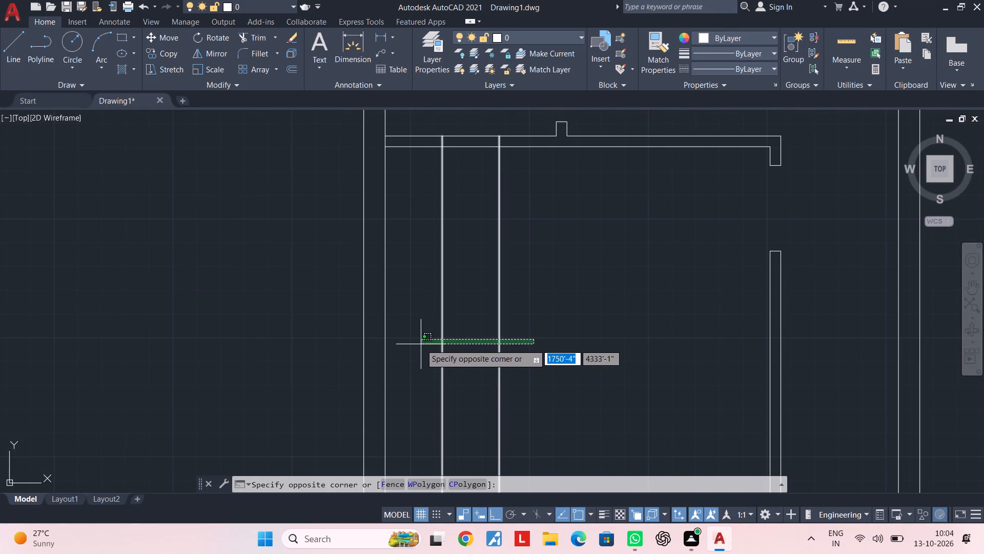
{"action": "left_click", "coordinate": [421, 344]}
{"action": "scroll", "coordinate": [421, 344], "scroll_direction": "down", "scroll_amount": 2}
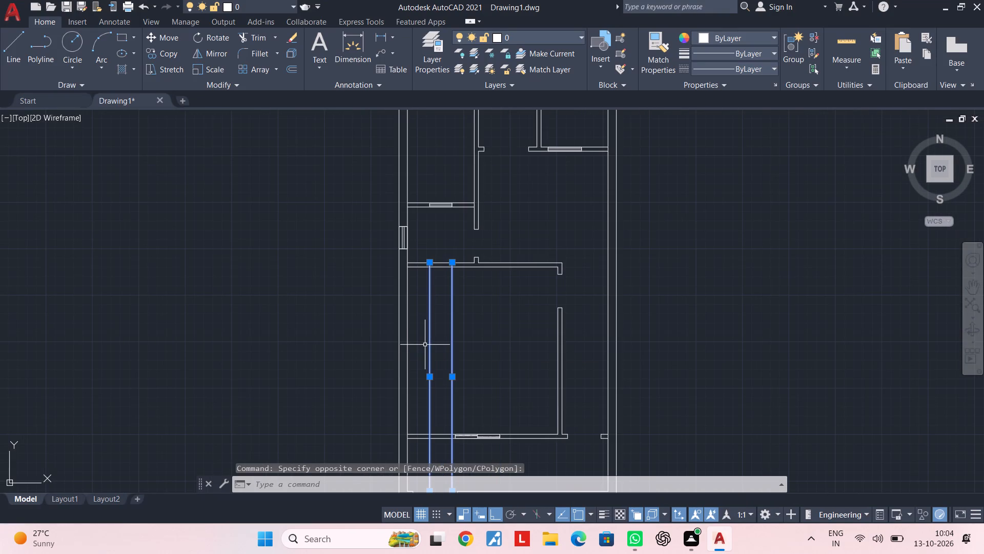
{"action": "key", "text": "Delete"}
Offset the top end line of the vertical partition above the 3' window 2' downward.
{"action": "middle_click_drag", "start_coordinate": [532, 306], "coordinate": [525, 326]}
{"action": "middle_click_drag", "start_coordinate": [522, 300], "coordinate": [520, 318]}
{"action": "scroll", "coordinate": [540, 217], "scroll_direction": "up", "scroll_amount": 2}
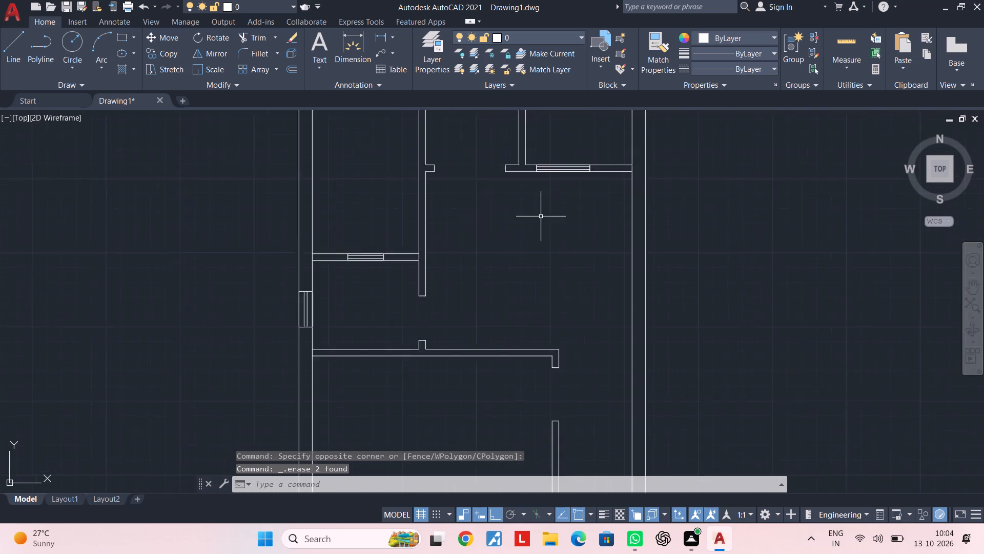
{"action": "scroll", "coordinate": [541, 216], "scroll_direction": "up", "scroll_amount": 1}
{"action": "middle_click_drag", "start_coordinate": [535, 216], "coordinate": [521, 382]}
{"action": "middle_click_drag", "start_coordinate": [511, 251], "coordinate": [511, 396]}
{"action": "middle_click_drag", "start_coordinate": [473, 278], "coordinate": [479, 325]}
{"action": "scroll", "coordinate": [473, 278], "scroll_direction": "down", "scroll_amount": 1}
{"action": "scroll", "coordinate": [475, 262], "scroll_direction": "up", "scroll_amount": 2}
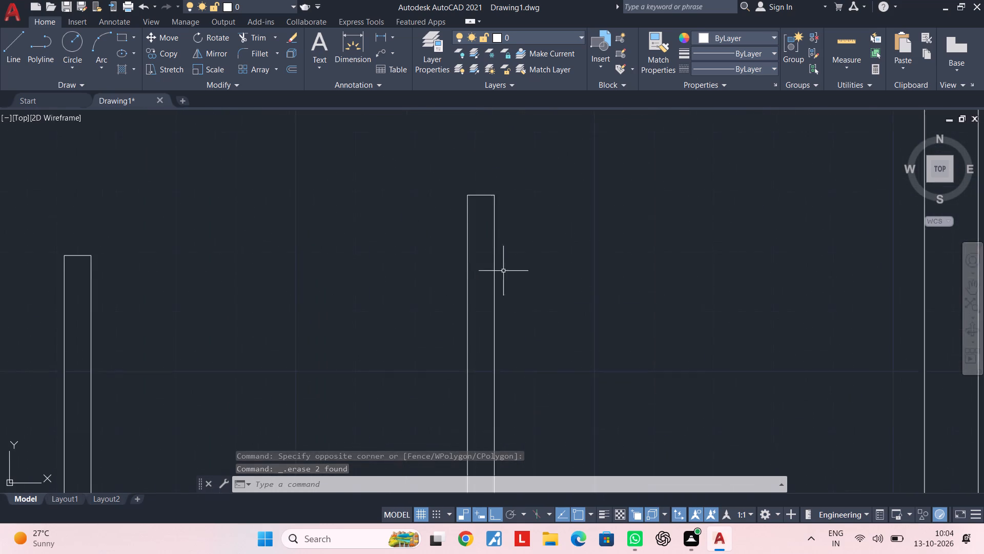
{"action": "middle_click_drag", "start_coordinate": [504, 270], "coordinate": [500, 326]}
{"action": "key", "text": "Escape"}
{"action": "key", "text": "Escape"}
{"action": "key", "text": "Escape"}
{"action": "key", "text": "Escape"}
{"action": "type", "text": "of 2'"}
{"action": "key", "text": "Return"}
{"action": "left_click", "coordinate": [482, 250]}
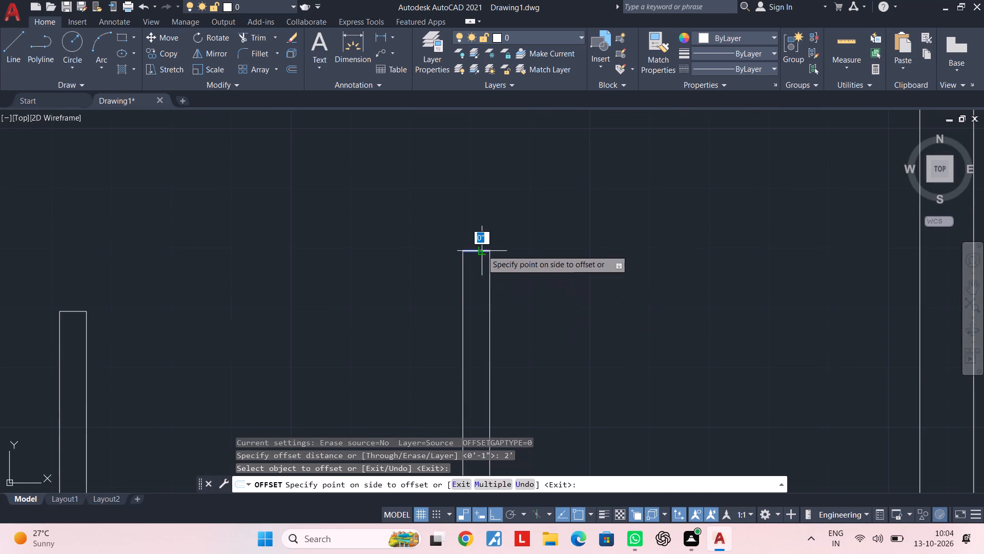
{"action": "left_click", "coordinate": [481, 306]}
Offset the line 2' below the top of the vertical partition above the 3' window by 3' downward.
{"action": "scroll", "coordinate": [481, 306], "scroll_direction": "down", "scroll_amount": 3}
{"action": "middle_click_drag", "start_coordinate": [482, 291], "coordinate": [481, 255]}
{"action": "scroll", "coordinate": [485, 318], "scroll_direction": "up", "scroll_amount": 3}
{"action": "middle_click_drag", "start_coordinate": [463, 299], "coordinate": [507, 253]}
{"action": "key", "text": "space"}
{"action": "key", "text": "space"}
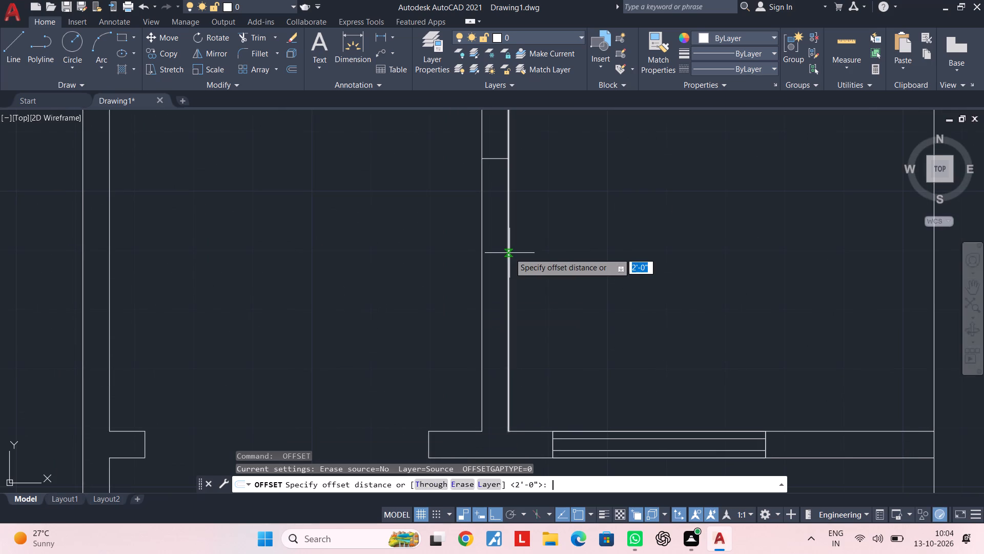
{"action": "type", "text": "3'"}
{"action": "key", "text": "Return"}
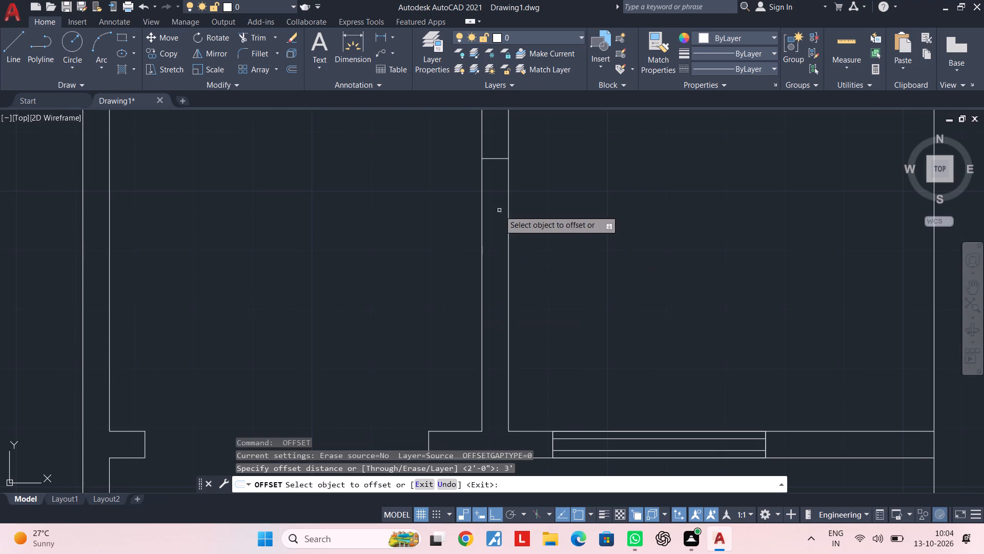
{"action": "left_click", "coordinate": [500, 159]}
{"action": "left_click", "coordinate": [500, 204]}
{"action": "key", "text": "Escape"}
{"action": "key", "text": "Escape"}
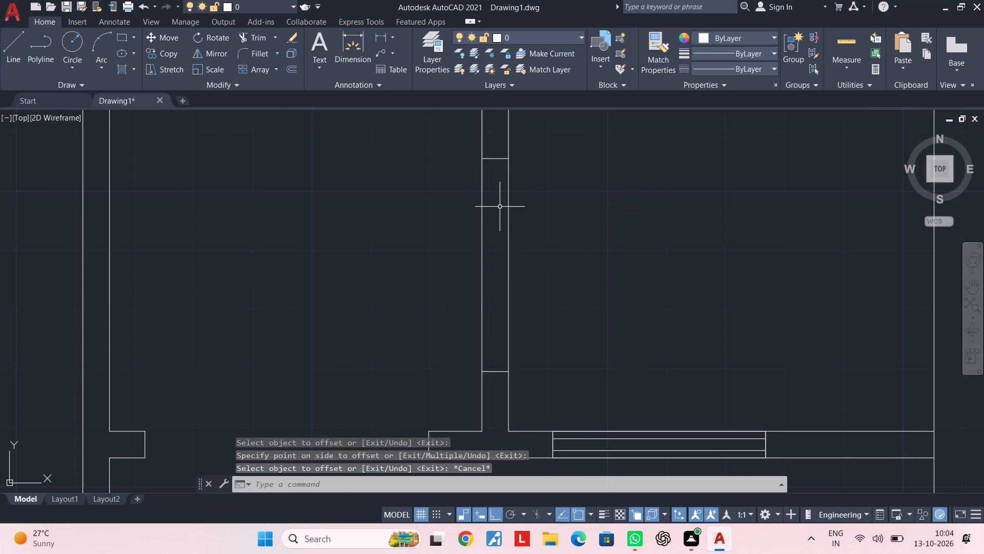
{"action": "key", "text": "Escape"}
{"action": "key", "text": "Escape"}
{"action": "key", "text": "Escape"}
{"action": "key", "text": "Escape"}
{"action": "key", "text": "Escape"}
{"action": "key", "text": "Escape"}
{"action": "key", "text": "Escape"}
{"action": "key", "text": "Escape"}
{"action": "key", "text": "Escape"}
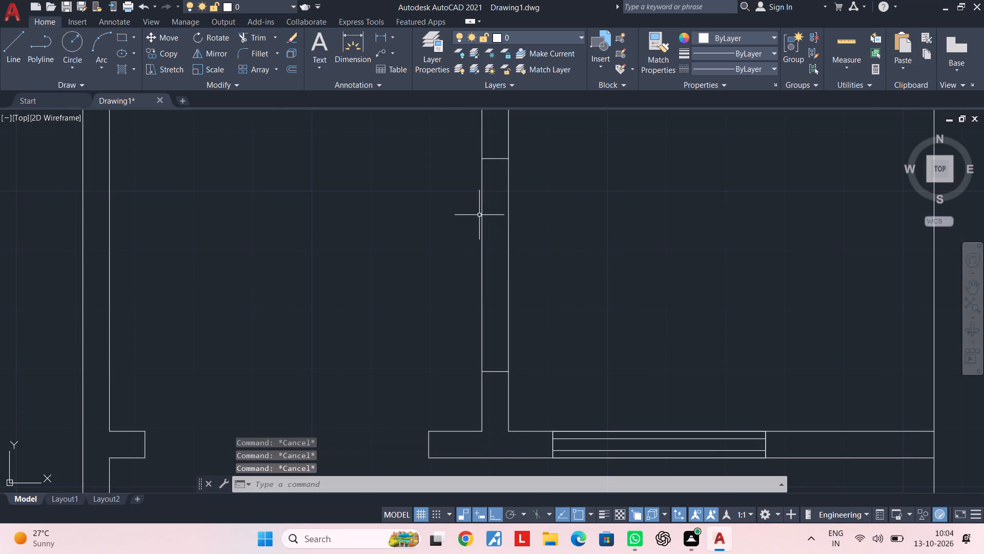
Draw a rectangle across the vertical partition's thickness between the two lines spaced 3' apart.
{"action": "type", "text": "rec"}
{"action": "key", "text": "space"}
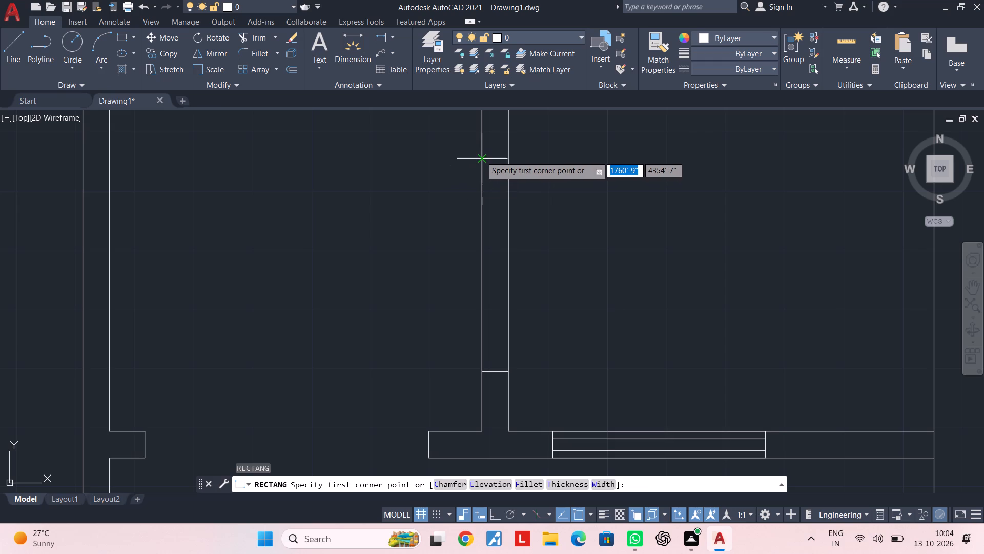
{"action": "left_click", "coordinate": [481, 156]}
{"action": "left_click", "coordinate": [510, 369]}
{"action": "key", "text": "Escape"}
Draw a vertical centre line between the midpoints of the short ends of the vertical partition's 3' rectangle.
{"action": "scroll", "coordinate": [505, 320], "scroll_direction": "down", "scroll_amount": 3}
{"action": "middle_click_drag", "start_coordinate": [506, 302], "coordinate": [506, 286]}
{"action": "scroll", "coordinate": [506, 278], "scroll_direction": "up", "scroll_amount": 3}
{"action": "middle_click_drag", "start_coordinate": [500, 285], "coordinate": [504, 268]}
{"action": "key", "text": "Escape"}
{"action": "key", "text": "Escape"}
{"action": "type", "text": "l;"}
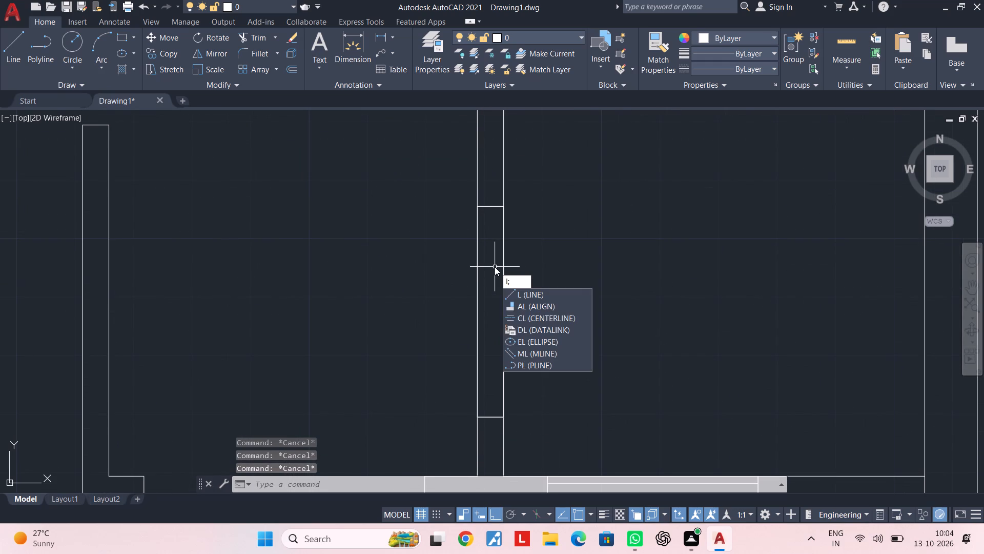
{"action": "key", "text": "Escape"}
{"action": "key", "text": "Escape"}
{"action": "key", "text": "l"}
{"action": "key", "text": "space"}
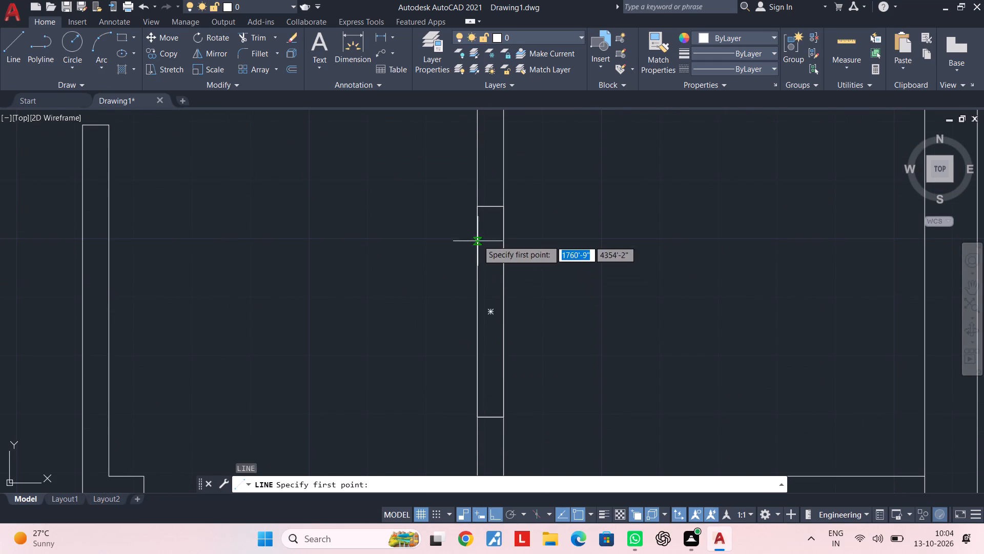
{"action": "left_click", "coordinate": [491, 207]}
{"action": "middle_click_drag", "start_coordinate": [475, 373], "coordinate": [483, 323]}
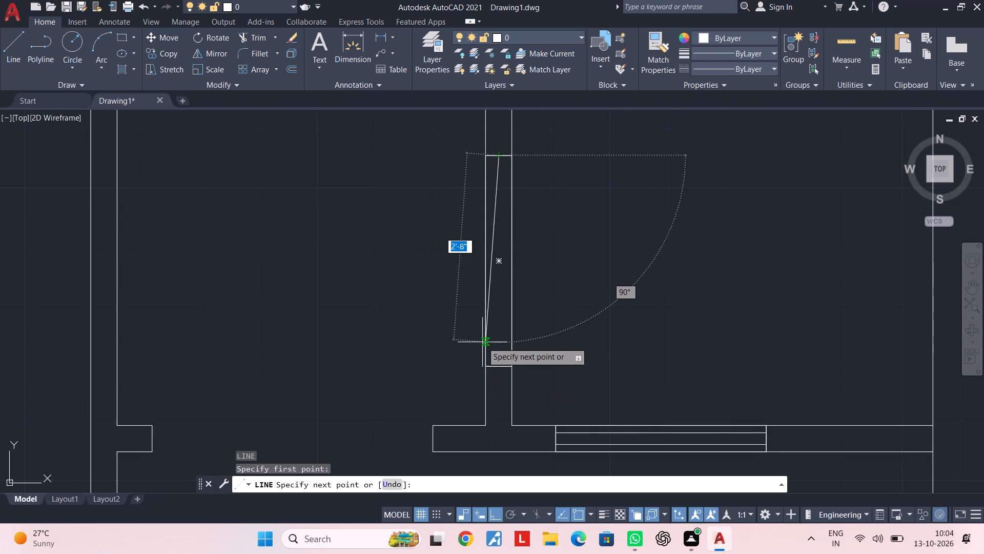
{"action": "scroll", "coordinate": [484, 348], "scroll_direction": "up", "scroll_amount": 2}
{"action": "left_click", "coordinate": [510, 392]}
{"action": "key", "text": "Escape"}
{"action": "key", "text": "Escape"}
{"action": "key", "text": "Escape"}
Offset the centre line 1" to both sides inside the vertical partition's 3' rectangle.
{"action": "type", "text": "of 1\""}
{"action": "key", "text": "Return"}
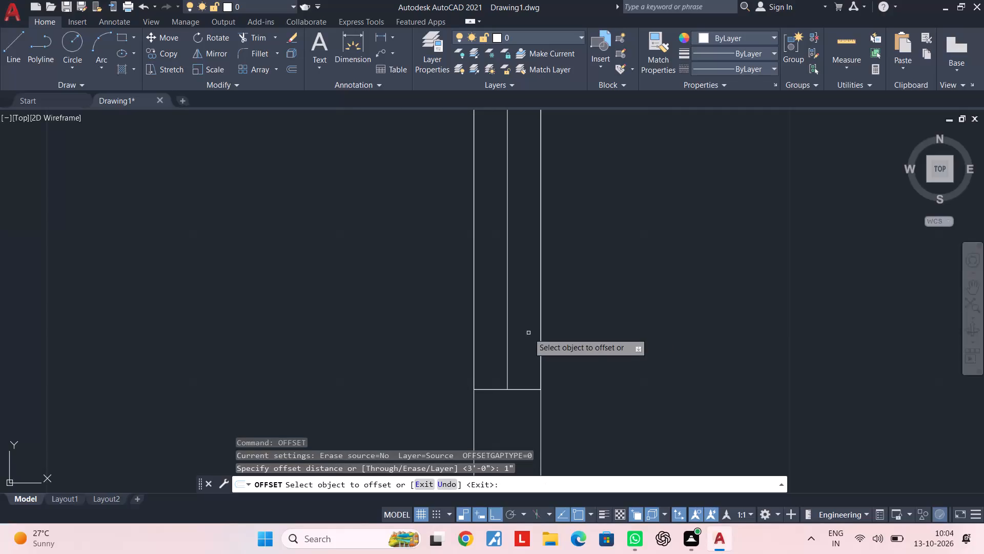
{"action": "left_click", "coordinate": [506, 335]}
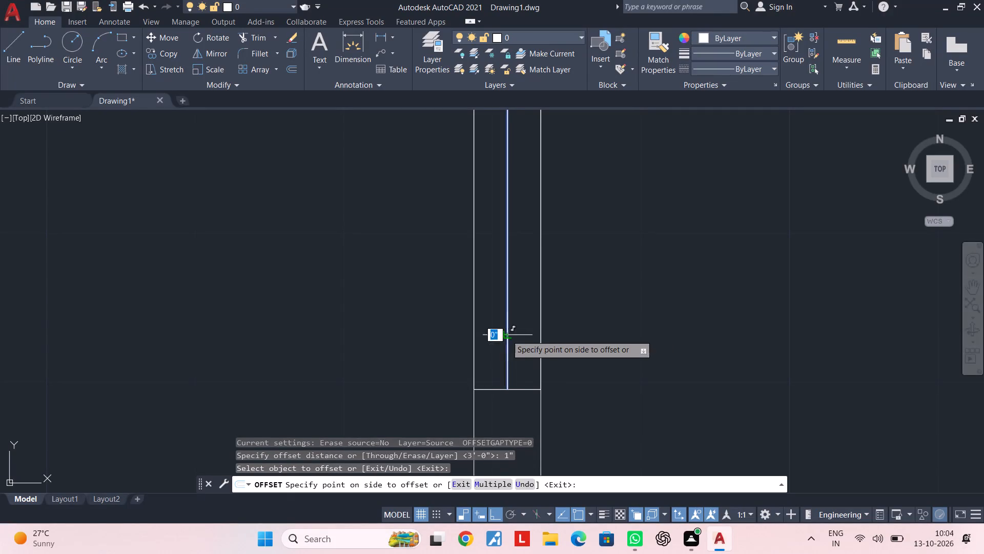
{"action": "left_click", "coordinate": [481, 334]}
{"action": "left_click", "coordinate": [507, 333]}
{"action": "left_click", "coordinate": [531, 332]}
{"action": "key", "text": "Escape"}
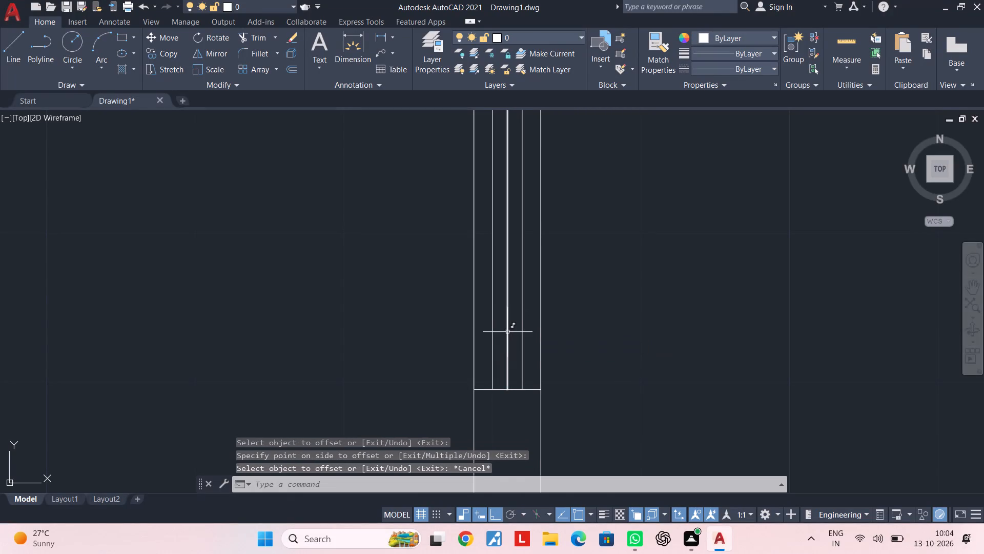
Erase the centre line between the two offset lines in the vertical partition's 3' rectangle.
{"action": "left_click", "coordinate": [507, 332]}
{"action": "key", "text": "Delete"}
{"action": "key", "text": "Escape"}
{"action": "key", "text": "Escape"}
{"action": "key", "text": "Escape"}
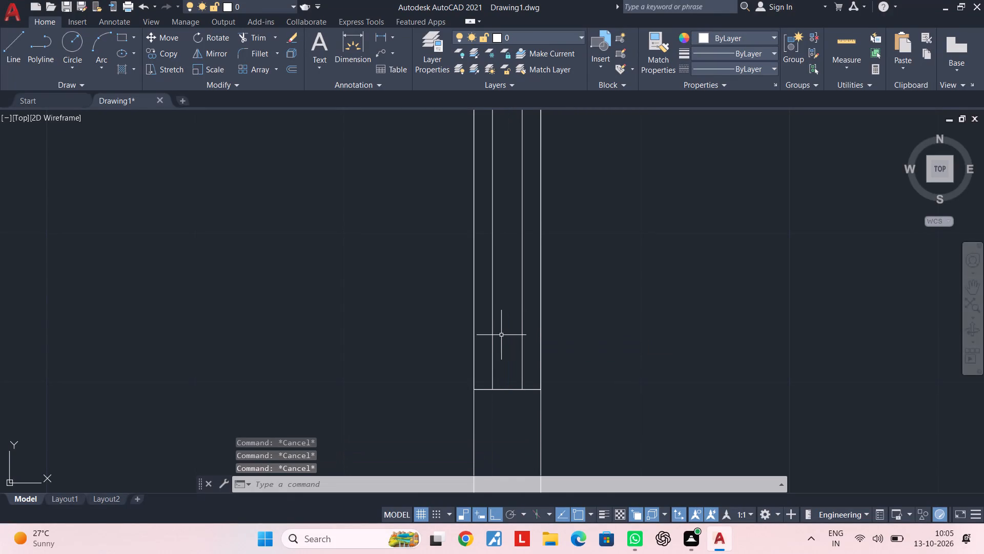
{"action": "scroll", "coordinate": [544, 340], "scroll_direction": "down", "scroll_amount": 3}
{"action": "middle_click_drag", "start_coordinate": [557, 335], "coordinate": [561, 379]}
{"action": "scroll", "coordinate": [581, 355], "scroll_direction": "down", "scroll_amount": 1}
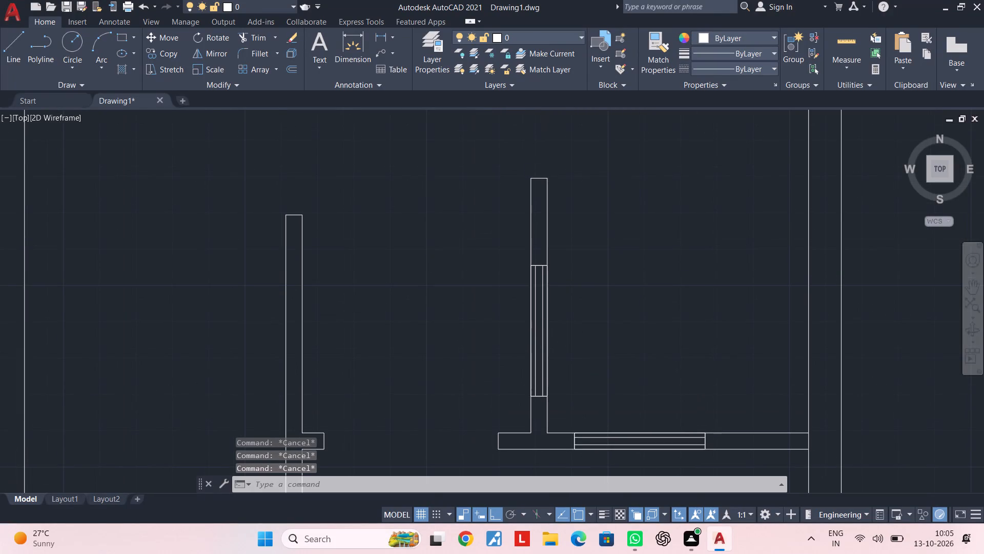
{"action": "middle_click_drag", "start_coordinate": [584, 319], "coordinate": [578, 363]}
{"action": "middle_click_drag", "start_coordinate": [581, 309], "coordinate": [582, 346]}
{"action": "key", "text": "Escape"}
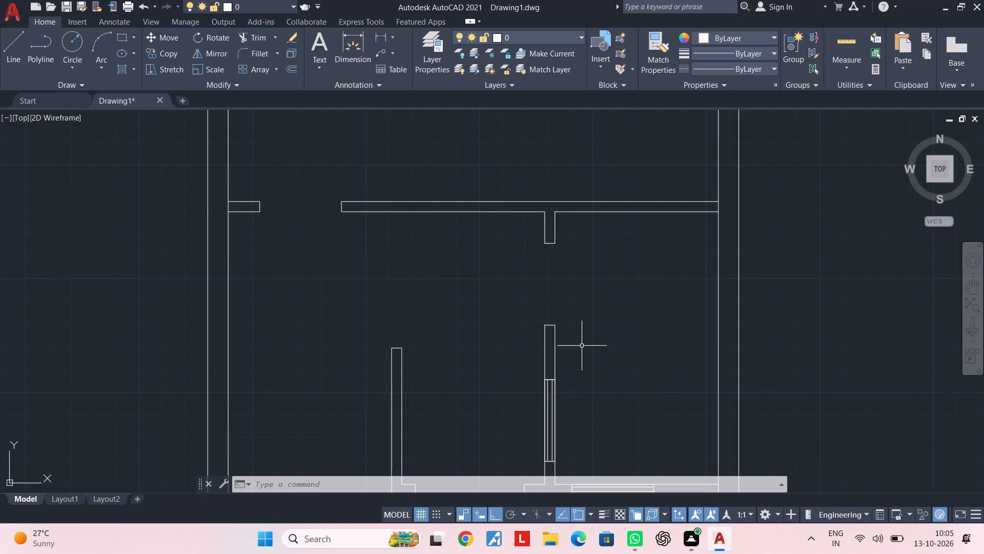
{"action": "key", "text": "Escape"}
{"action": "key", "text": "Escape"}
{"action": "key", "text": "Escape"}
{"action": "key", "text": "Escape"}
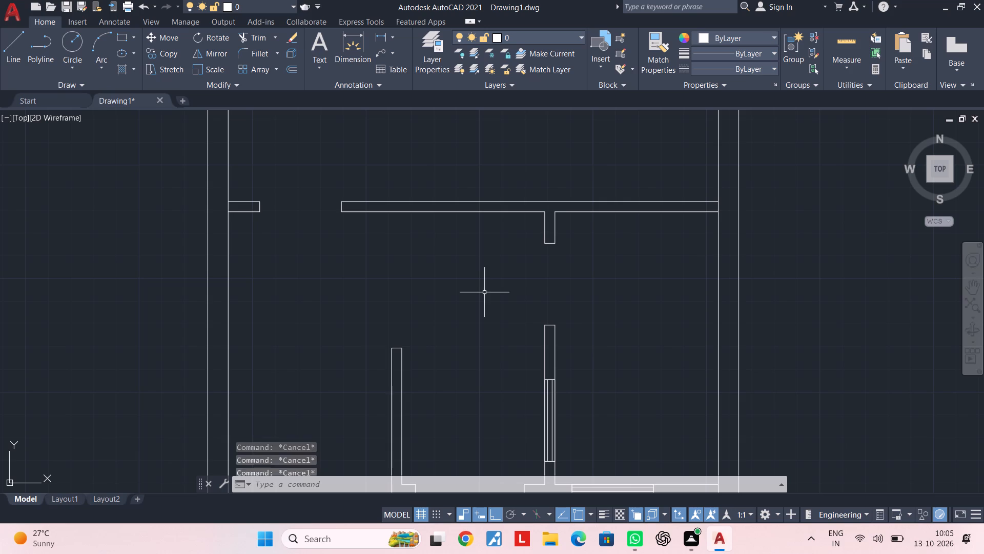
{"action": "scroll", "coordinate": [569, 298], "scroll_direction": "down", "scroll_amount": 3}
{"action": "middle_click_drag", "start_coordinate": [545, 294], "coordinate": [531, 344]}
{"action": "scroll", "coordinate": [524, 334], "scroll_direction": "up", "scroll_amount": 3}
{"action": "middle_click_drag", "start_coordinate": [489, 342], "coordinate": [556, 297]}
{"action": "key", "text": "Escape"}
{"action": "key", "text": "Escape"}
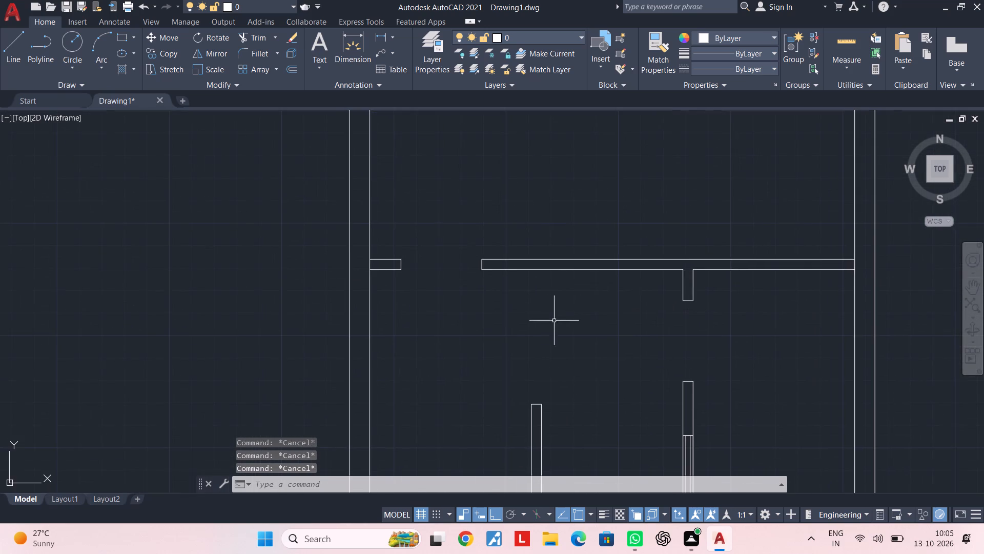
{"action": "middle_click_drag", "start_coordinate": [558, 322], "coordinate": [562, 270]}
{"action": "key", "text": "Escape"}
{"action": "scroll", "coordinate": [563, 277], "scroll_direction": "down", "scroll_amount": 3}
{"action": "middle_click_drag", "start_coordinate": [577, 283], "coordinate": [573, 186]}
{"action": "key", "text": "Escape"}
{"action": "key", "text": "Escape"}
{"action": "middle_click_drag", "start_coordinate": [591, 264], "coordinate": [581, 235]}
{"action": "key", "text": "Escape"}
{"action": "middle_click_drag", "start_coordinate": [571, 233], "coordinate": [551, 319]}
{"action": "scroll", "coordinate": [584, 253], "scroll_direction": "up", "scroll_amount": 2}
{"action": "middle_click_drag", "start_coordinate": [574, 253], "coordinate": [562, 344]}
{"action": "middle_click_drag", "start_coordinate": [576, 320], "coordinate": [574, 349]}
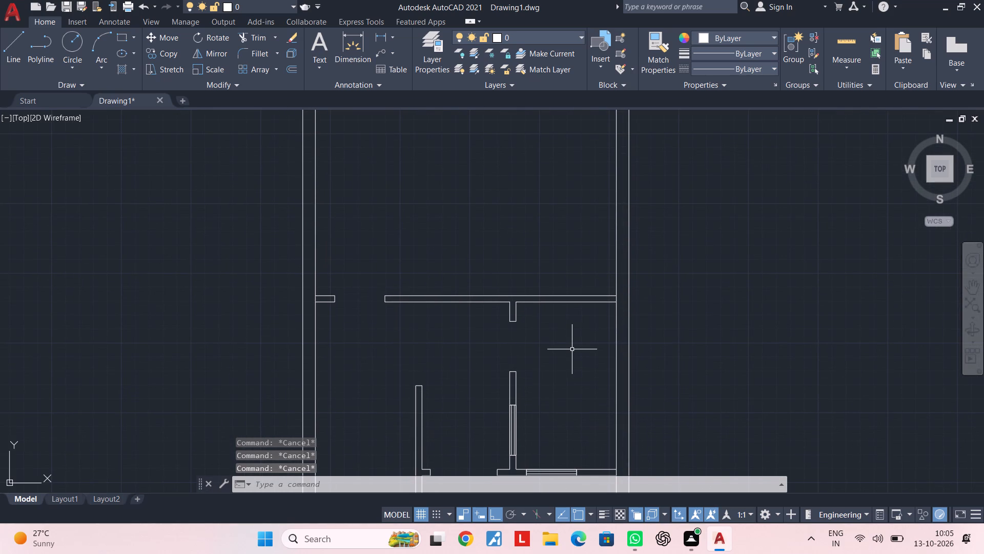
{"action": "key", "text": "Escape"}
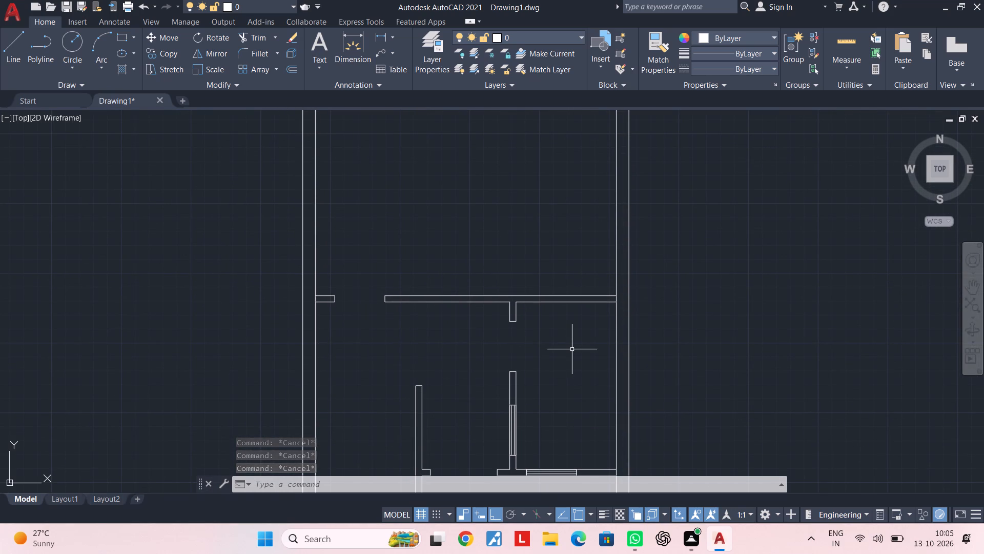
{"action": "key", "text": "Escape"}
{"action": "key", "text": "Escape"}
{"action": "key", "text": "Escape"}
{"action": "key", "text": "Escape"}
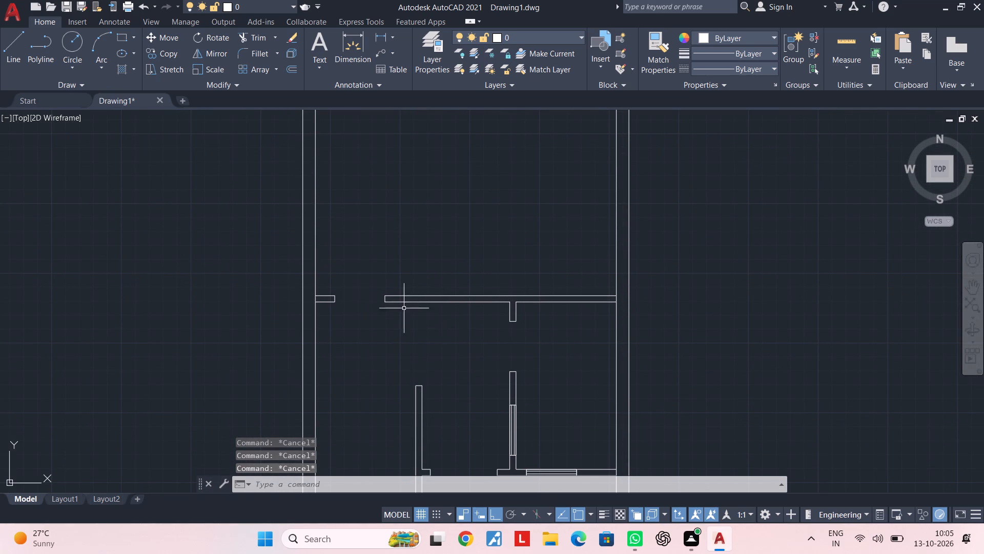
Offset the end line of the long upper horizontal partition, beside the door opening, 2' to the right.
{"action": "middle_click_drag", "start_coordinate": [380, 295], "coordinate": [404, 291]}
{"action": "scroll", "coordinate": [406, 289], "scroll_direction": "up", "scroll_amount": 3}
{"action": "middle_click", "coordinate": [425, 309]}
{"action": "scroll", "coordinate": [425, 309], "scroll_direction": "up", "scroll_amount": 1}
{"action": "key", "text": "Escape"}
{"action": "scroll", "coordinate": [425, 309], "scroll_direction": "down", "scroll_amount": 3}
{"action": "key", "text": "Escape"}
{"action": "middle_click_drag", "start_coordinate": [460, 322], "coordinate": [393, 269]}
{"action": "key", "text": "Escape"}
{"action": "key", "text": "Escape"}
{"action": "key", "text": "Escape"}
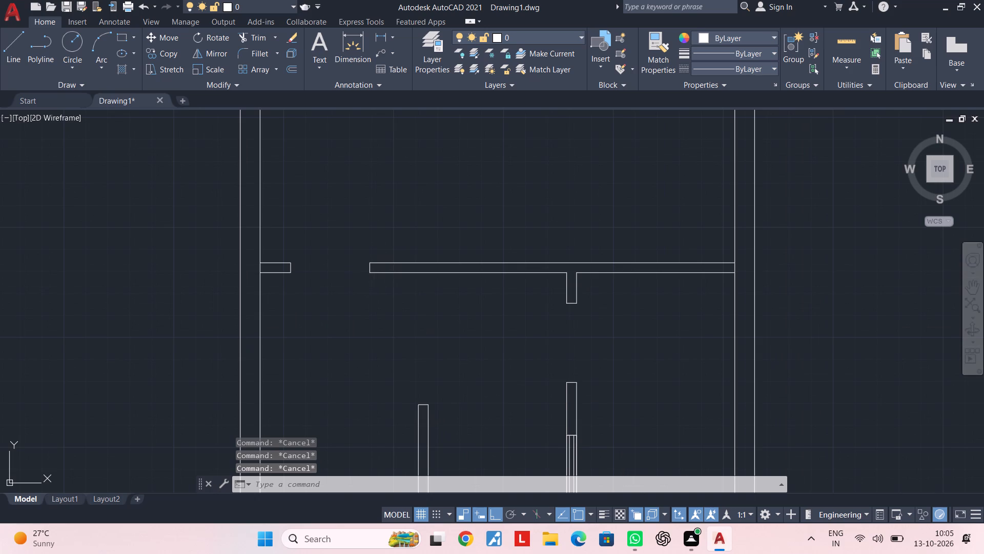
{"action": "type", "text": "of 2'"}
{"action": "key", "text": "Return"}
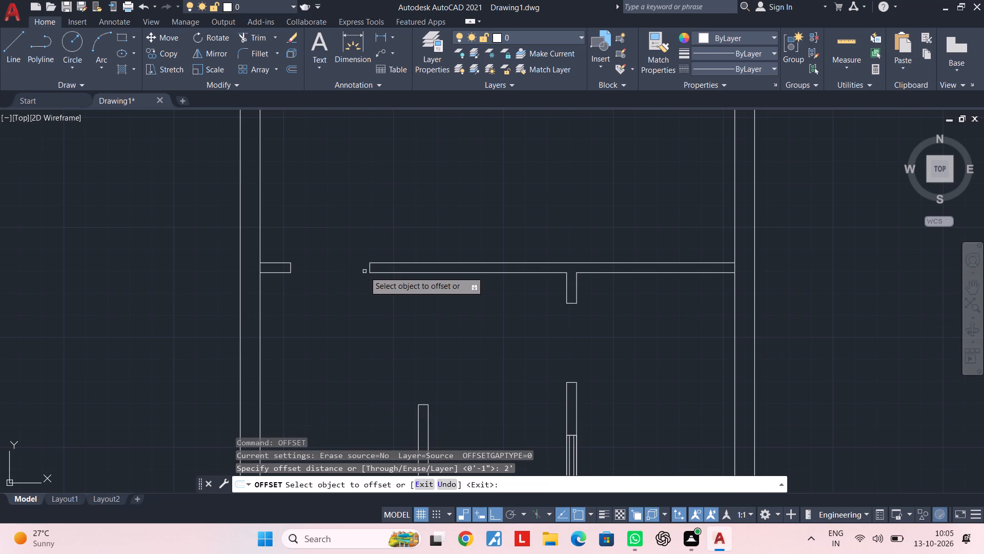
{"action": "scroll", "coordinate": [381, 275], "scroll_direction": "up", "scroll_amount": 2}
{"action": "left_click", "coordinate": [348, 258]}
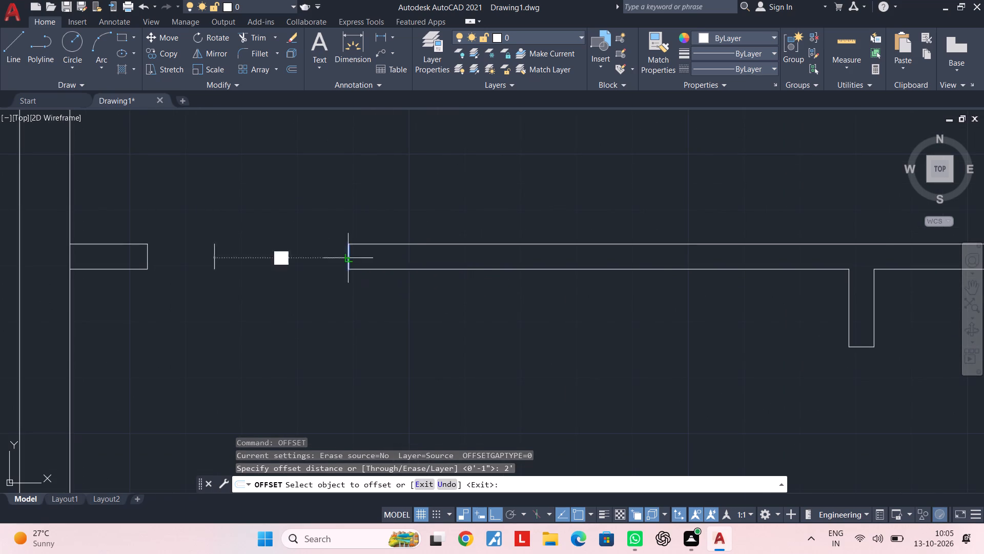
{"action": "left_click", "coordinate": [525, 259]}
{"action": "key", "text": "space"}
Offset the line 2' from the upper horizontal partition's left end by 3' to the right.
{"action": "key", "text": "space"}
{"action": "type", "text": "3'"}
{"action": "key", "text": "Return"}
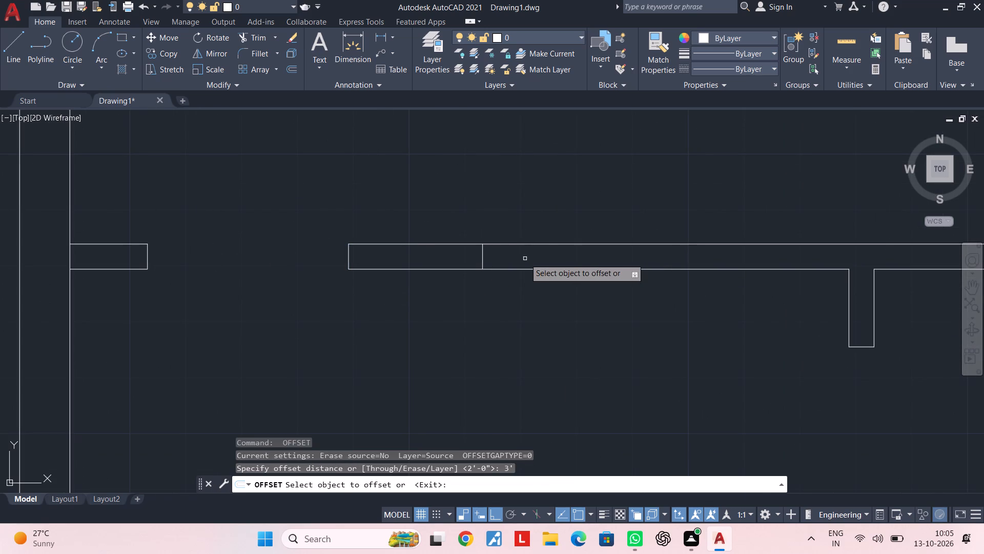
{"action": "left_click", "coordinate": [481, 253]}
{"action": "left_click", "coordinate": [780, 257]}
{"action": "key", "text": "Escape"}
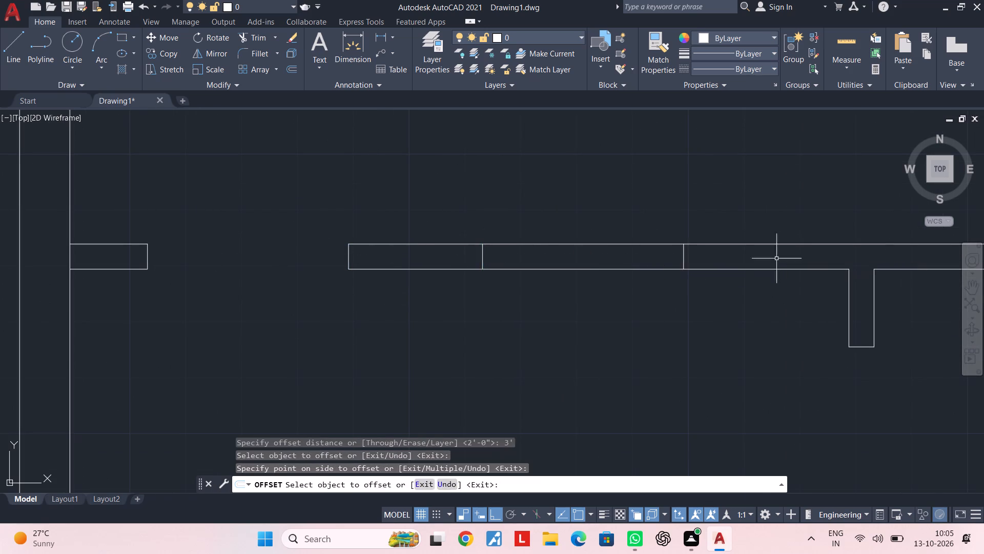
{"action": "scroll", "coordinate": [737, 279], "scroll_direction": "down", "scroll_amount": 1}
{"action": "key", "text": "Escape"}
{"action": "key", "text": "Escape"}
{"action": "key", "text": "Escape"}
{"action": "key", "text": "Escape"}
{"action": "key", "text": "Escape"}
Draw a rectangle across the upper horizontal partition's thickness between the two lines spaced 3' apart.
{"action": "middle_click_drag", "start_coordinate": [719, 285], "coordinate": [674, 284]}
{"action": "key", "text": "Escape"}
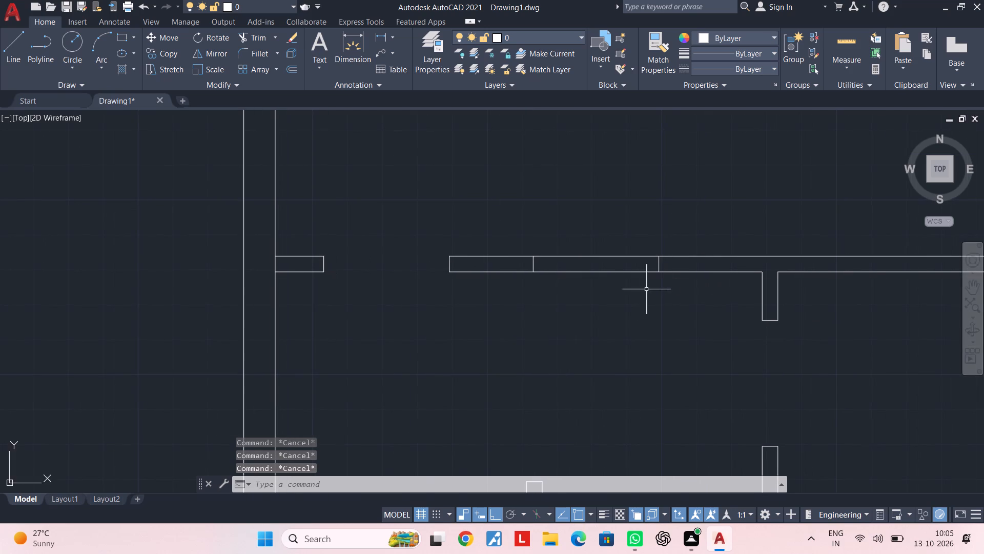
{"action": "scroll", "coordinate": [640, 291], "scroll_direction": "up", "scroll_amount": 1}
{"action": "type", "text": "rec"}
{"action": "key", "text": "space"}
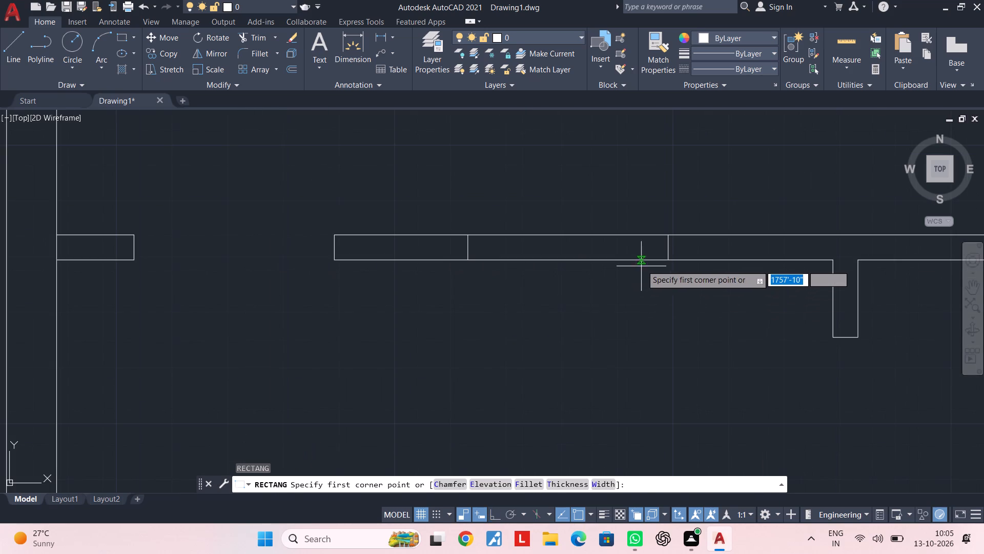
{"action": "left_click", "coordinate": [667, 236]}
{"action": "left_click", "coordinate": [468, 261]}
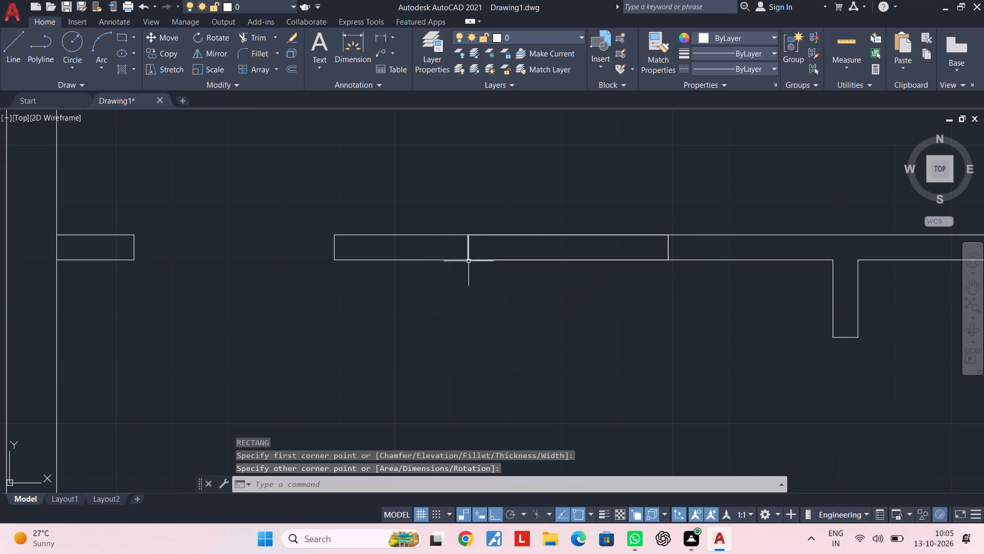
{"action": "key", "text": "Escape"}
{"action": "key", "text": "Escape"}
{"action": "key", "text": "Escape"}
Draw a horizontal centre line between the midpoints of the short ends of the upper partition's 3' rectangle.
{"action": "key", "text": "l"}
{"action": "key", "text": "space"}
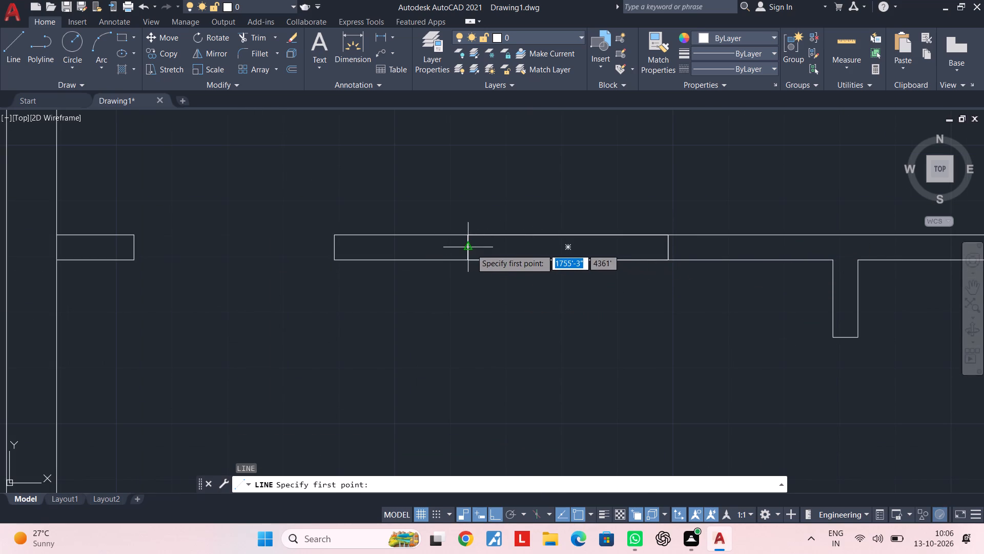
{"action": "left_click", "coordinate": [471, 248]}
{"action": "scroll", "coordinate": [643, 250], "scroll_direction": "up", "scroll_amount": 2}
{"action": "left_click", "coordinate": [702, 246]}
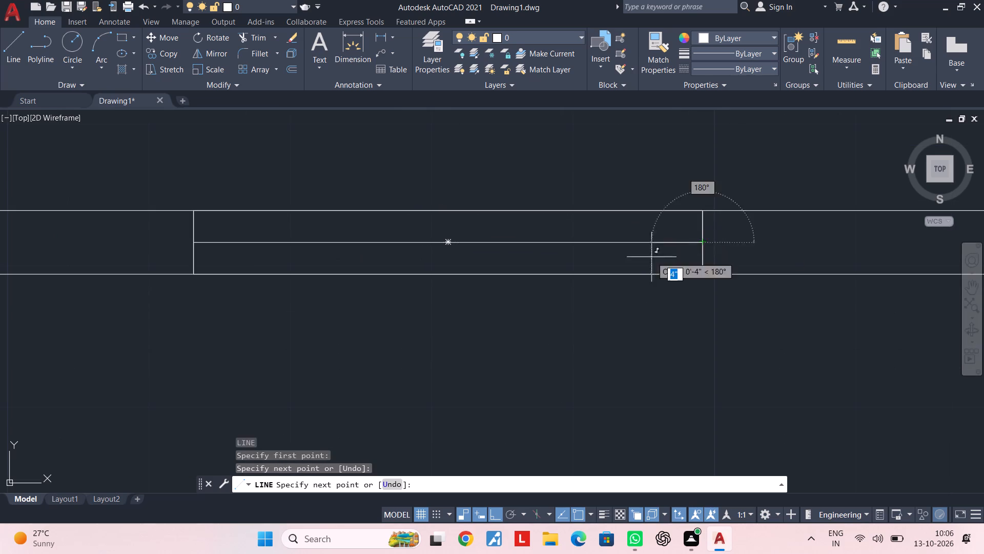
{"action": "key", "text": "Escape"}
{"action": "key", "text": "Escape"}
{"action": "key", "text": "Escape"}
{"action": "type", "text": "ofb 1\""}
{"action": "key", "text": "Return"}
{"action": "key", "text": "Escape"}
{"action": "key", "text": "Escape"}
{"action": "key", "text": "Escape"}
Offset the centre line 1" both upward and downward inside the upper partition's 3' rectangle.
{"action": "type", "text": "of 1\""}
{"action": "key", "text": "Return"}
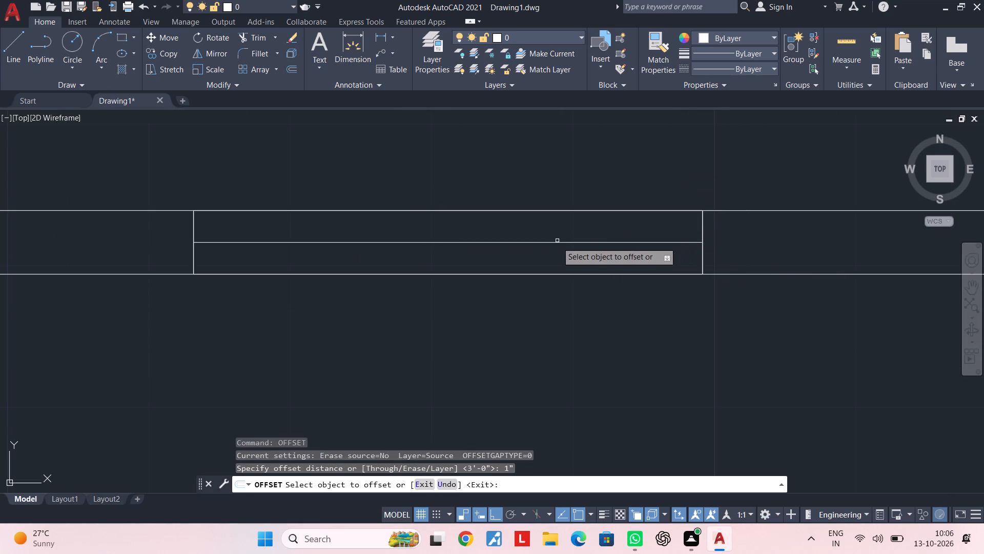
{"action": "left_click", "coordinate": [558, 241]}
{"action": "left_click", "coordinate": [564, 221]}
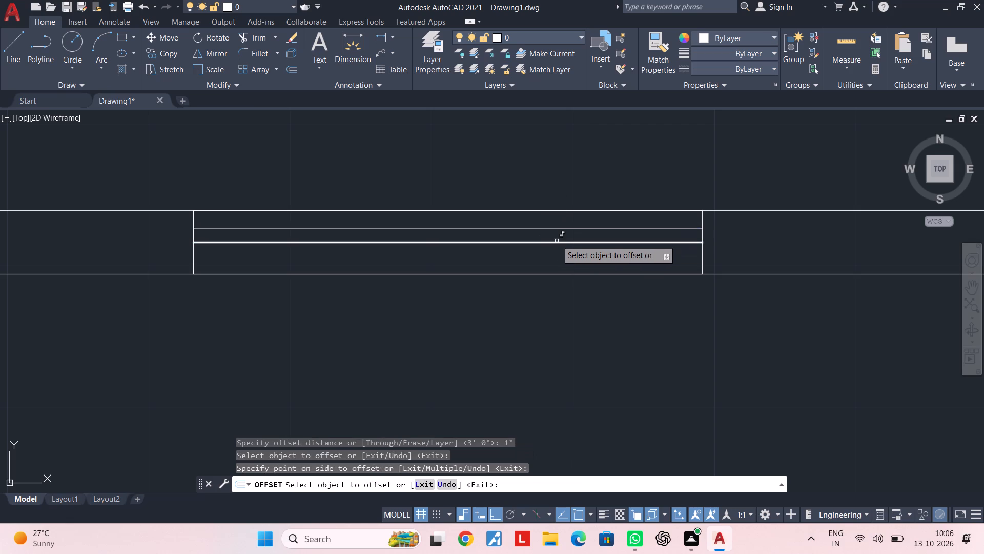
{"action": "left_click", "coordinate": [557, 242]}
{"action": "left_click", "coordinate": [556, 254]}
{"action": "key", "text": "Escape"}
Erase the centre line between the two offset lines in the upper partition's 3' rectangle.
{"action": "left_click", "coordinate": [558, 243]}
{"action": "key", "text": "Delete"}
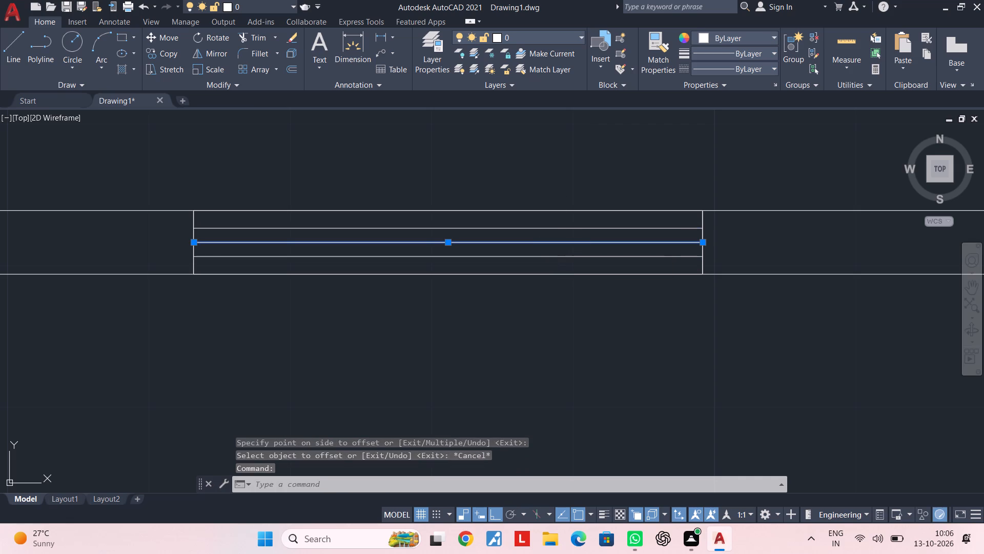
{"action": "key", "text": "Escape"}
{"action": "key", "text": "Escape"}
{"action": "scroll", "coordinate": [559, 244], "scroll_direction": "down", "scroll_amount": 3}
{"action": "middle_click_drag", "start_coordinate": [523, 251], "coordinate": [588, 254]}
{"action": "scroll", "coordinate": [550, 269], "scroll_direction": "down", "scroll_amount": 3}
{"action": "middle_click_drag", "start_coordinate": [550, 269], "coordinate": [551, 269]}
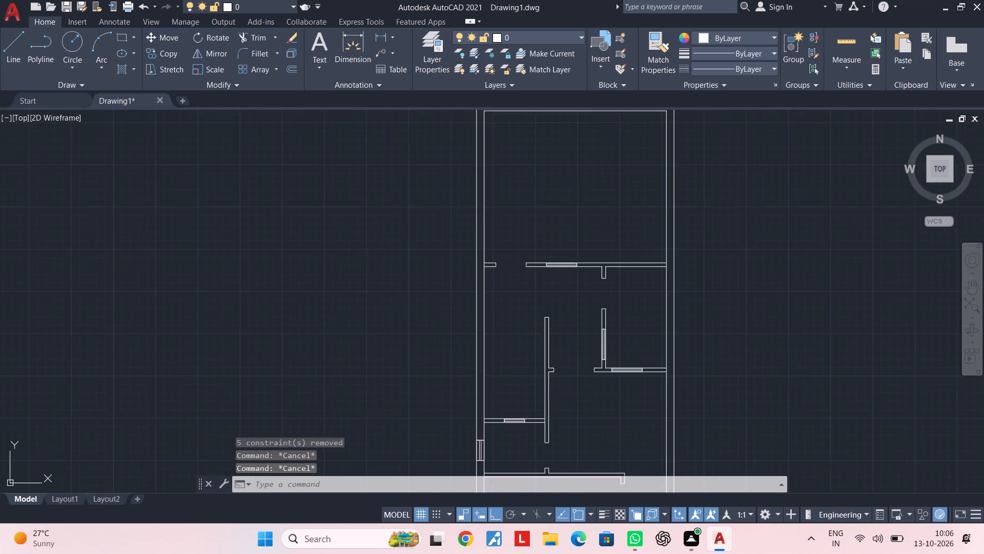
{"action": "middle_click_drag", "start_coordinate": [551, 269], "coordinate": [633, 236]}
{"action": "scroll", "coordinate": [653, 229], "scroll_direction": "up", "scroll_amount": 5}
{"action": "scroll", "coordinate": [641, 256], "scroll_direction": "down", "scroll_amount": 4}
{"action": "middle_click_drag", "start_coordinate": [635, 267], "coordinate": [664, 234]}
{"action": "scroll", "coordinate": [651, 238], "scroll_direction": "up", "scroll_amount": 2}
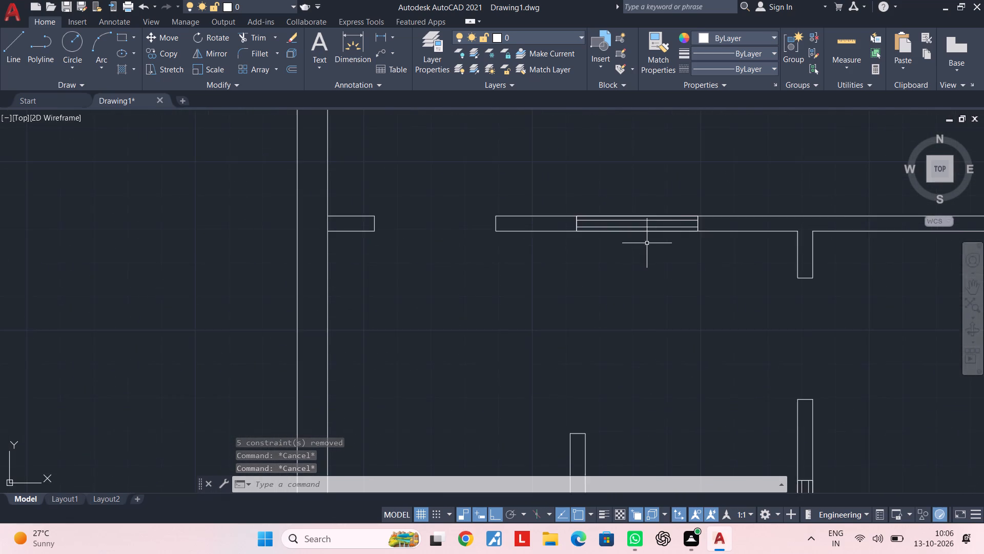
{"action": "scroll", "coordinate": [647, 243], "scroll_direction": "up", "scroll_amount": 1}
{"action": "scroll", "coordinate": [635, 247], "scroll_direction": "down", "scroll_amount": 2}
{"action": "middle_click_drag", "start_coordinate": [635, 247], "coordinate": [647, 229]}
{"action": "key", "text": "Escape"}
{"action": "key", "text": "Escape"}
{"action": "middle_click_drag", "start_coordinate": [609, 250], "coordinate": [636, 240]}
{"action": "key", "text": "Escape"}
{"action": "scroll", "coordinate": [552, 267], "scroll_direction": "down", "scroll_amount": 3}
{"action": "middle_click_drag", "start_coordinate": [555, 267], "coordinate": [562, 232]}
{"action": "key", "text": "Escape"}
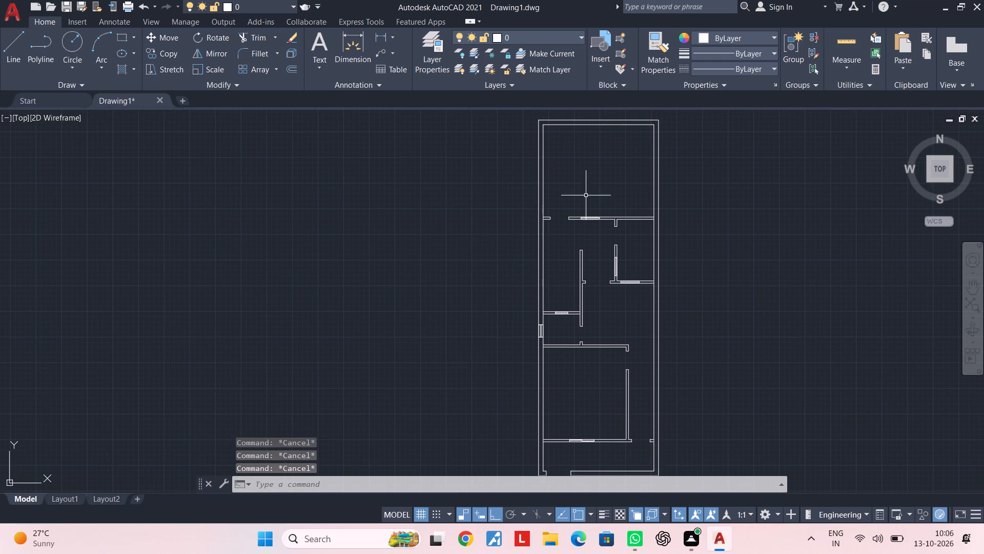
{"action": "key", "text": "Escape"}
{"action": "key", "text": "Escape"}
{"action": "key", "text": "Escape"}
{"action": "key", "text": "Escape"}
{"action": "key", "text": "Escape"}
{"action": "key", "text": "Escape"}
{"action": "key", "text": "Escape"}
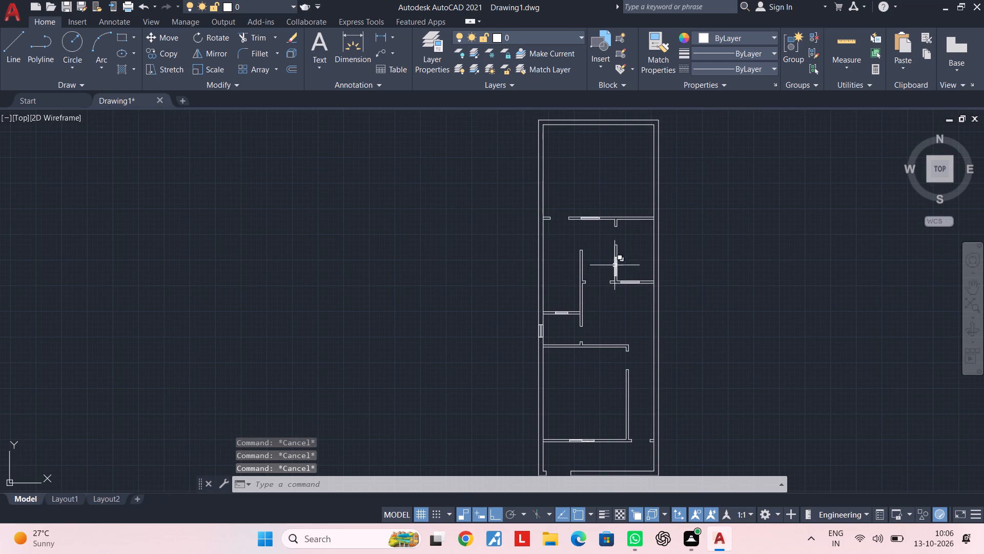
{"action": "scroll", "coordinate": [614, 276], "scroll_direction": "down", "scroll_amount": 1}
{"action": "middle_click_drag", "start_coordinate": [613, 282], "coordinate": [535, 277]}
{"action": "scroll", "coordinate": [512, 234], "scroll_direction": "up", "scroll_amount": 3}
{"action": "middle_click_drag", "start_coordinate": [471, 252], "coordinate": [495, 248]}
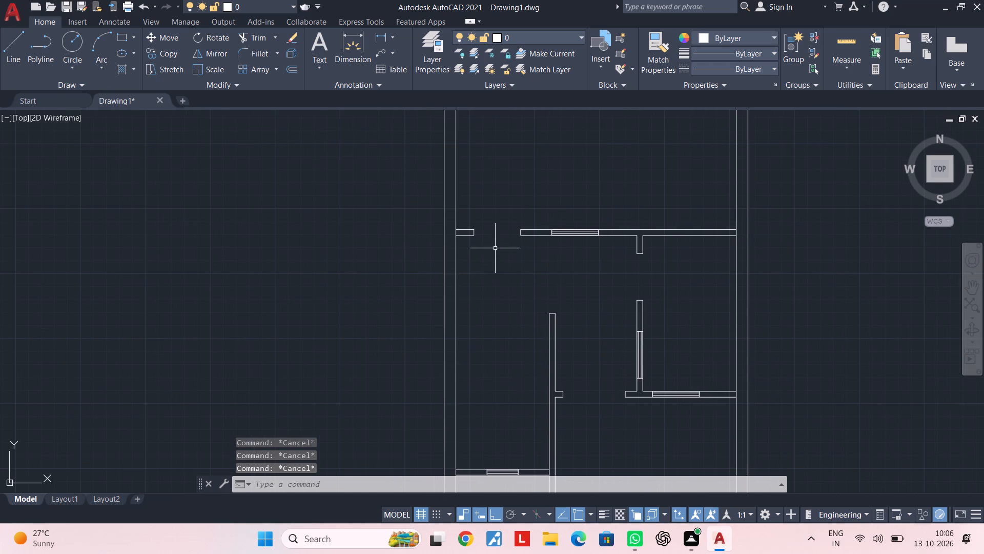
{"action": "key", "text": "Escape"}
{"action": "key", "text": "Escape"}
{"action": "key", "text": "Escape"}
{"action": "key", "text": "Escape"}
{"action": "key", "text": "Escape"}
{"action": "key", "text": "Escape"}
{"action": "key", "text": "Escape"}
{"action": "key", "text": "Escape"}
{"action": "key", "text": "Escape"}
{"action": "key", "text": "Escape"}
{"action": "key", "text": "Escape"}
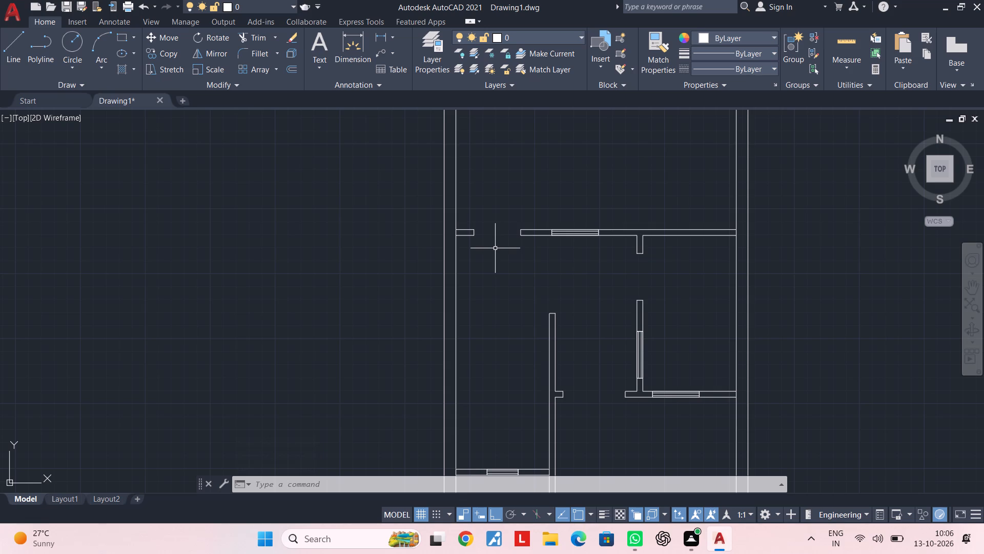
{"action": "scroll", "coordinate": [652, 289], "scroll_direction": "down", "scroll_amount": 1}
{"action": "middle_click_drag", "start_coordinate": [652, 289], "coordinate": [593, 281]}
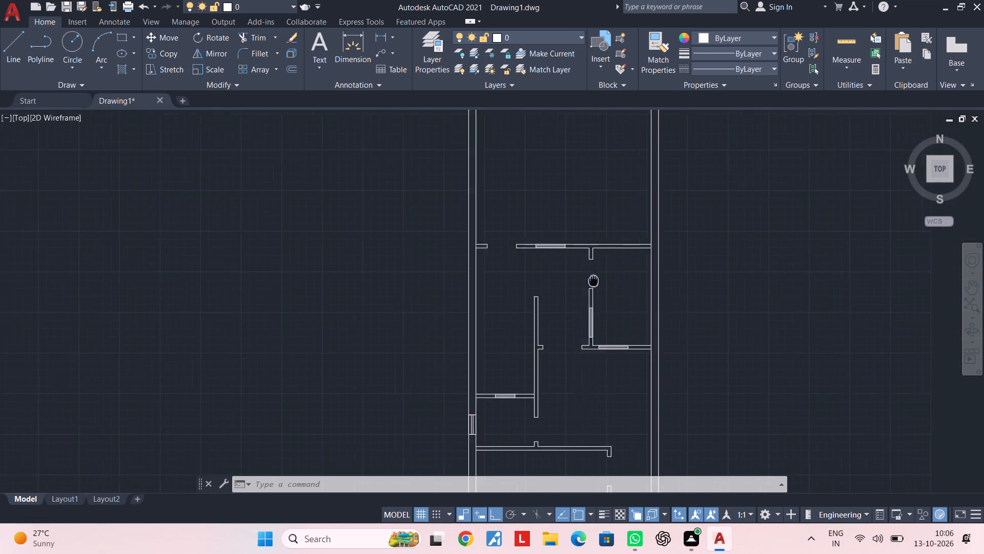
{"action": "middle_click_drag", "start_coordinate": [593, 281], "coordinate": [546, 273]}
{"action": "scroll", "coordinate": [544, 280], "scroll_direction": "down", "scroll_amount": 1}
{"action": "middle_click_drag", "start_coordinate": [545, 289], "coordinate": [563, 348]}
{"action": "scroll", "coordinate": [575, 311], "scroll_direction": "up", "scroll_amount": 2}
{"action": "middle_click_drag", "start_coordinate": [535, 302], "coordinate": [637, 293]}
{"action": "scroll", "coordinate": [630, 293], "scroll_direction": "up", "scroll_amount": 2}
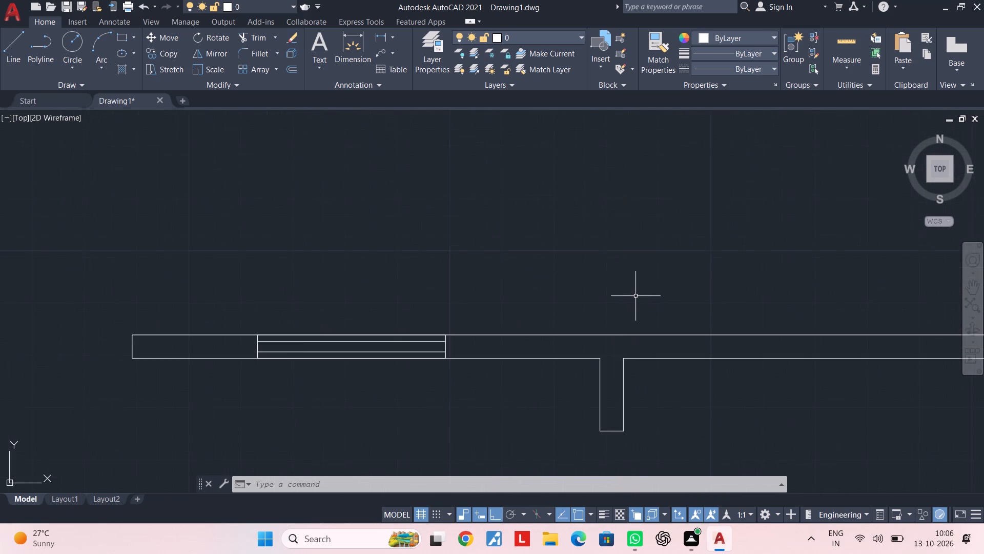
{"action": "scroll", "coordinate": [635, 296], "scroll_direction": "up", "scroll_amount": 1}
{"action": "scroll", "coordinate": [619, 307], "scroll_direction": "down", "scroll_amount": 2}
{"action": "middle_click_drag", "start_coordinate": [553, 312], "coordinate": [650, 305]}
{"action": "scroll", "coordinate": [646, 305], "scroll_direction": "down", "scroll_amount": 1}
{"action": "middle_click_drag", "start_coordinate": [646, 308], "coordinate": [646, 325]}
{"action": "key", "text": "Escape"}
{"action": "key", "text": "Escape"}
Create a new layer named Windows and set its colour to index 30 (orange).
{"action": "left_click", "coordinate": [425, 42]}
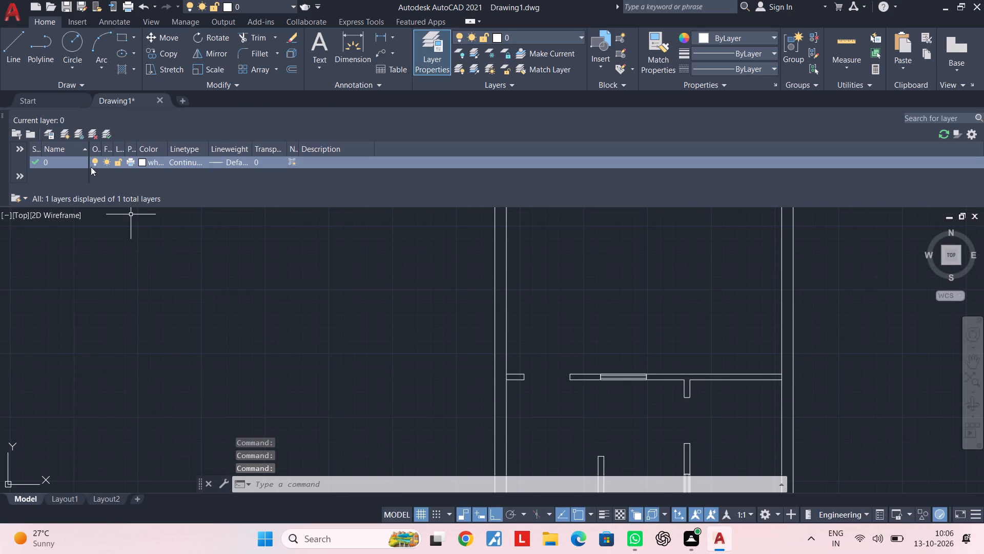
{"action": "left_click", "coordinate": [69, 134]}
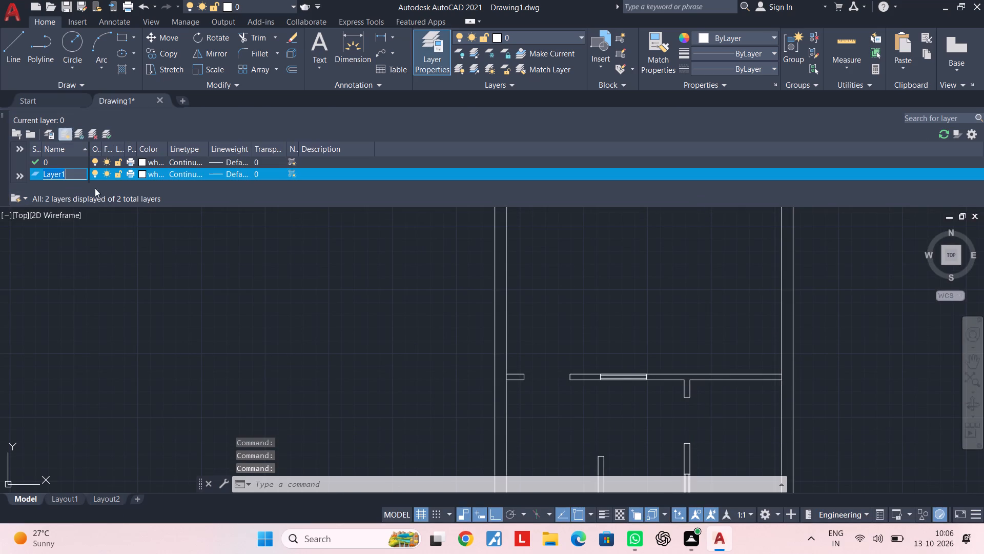
{"action": "key", "text": "BackSpace"}
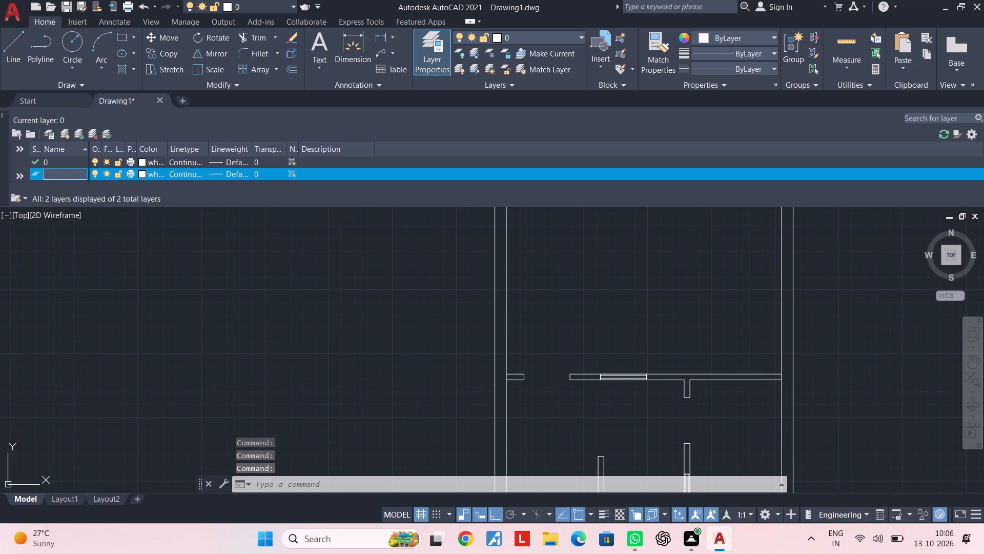
{"action": "type", "text": "Windoe"}
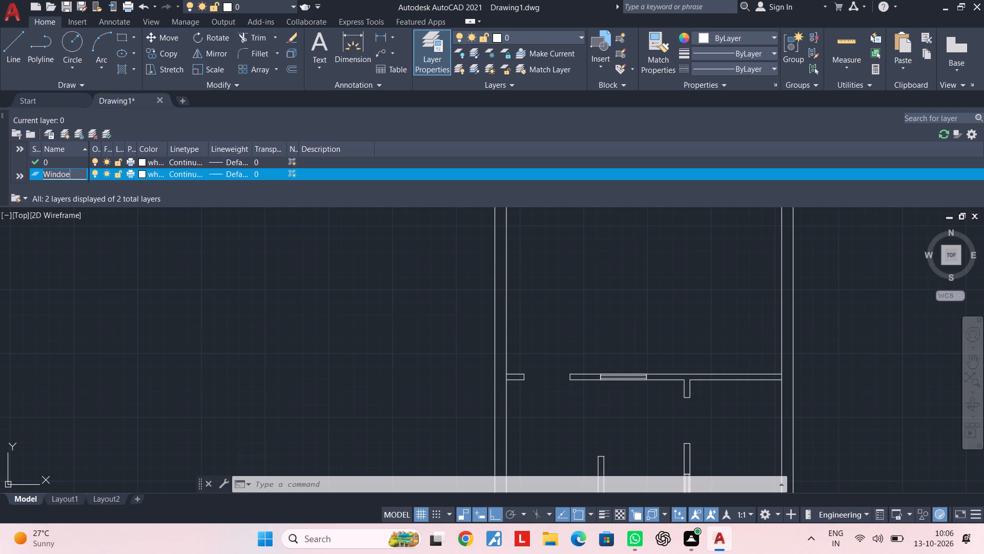
{"action": "key", "text": "BackSpace"}
{"action": "type", "text": "ws"}
{"action": "left_click", "coordinate": [142, 175]}
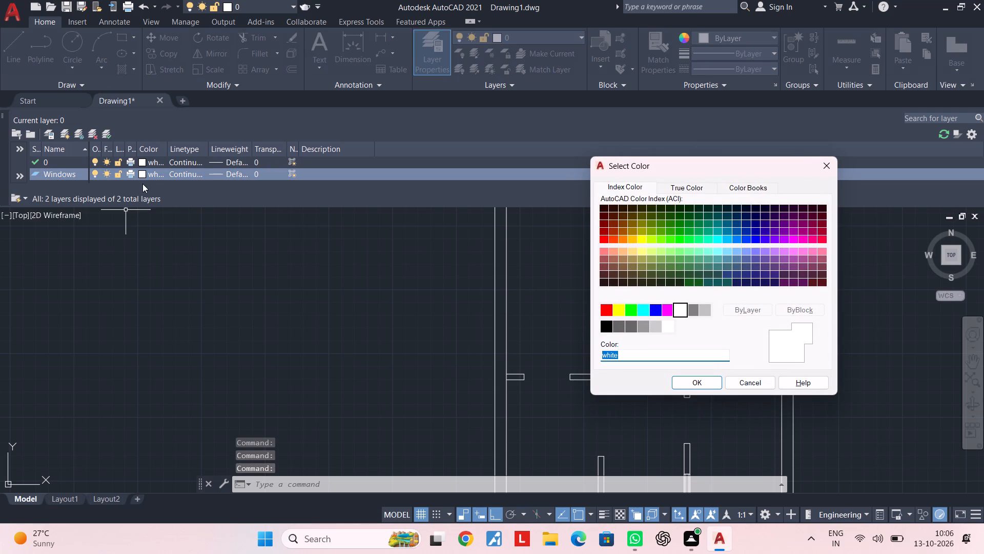
{"action": "left_click", "coordinate": [621, 238]}
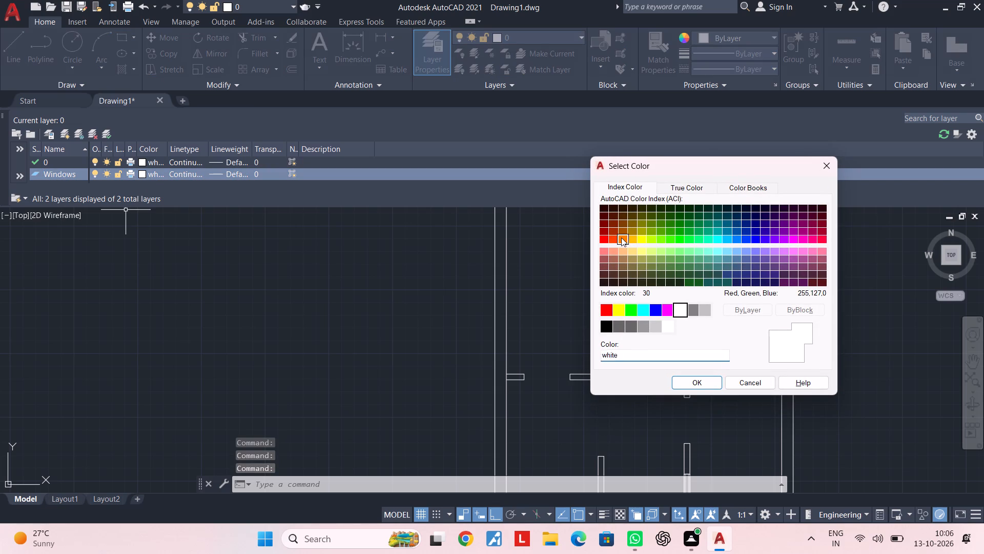
{"action": "left_click", "coordinate": [716, 381]}
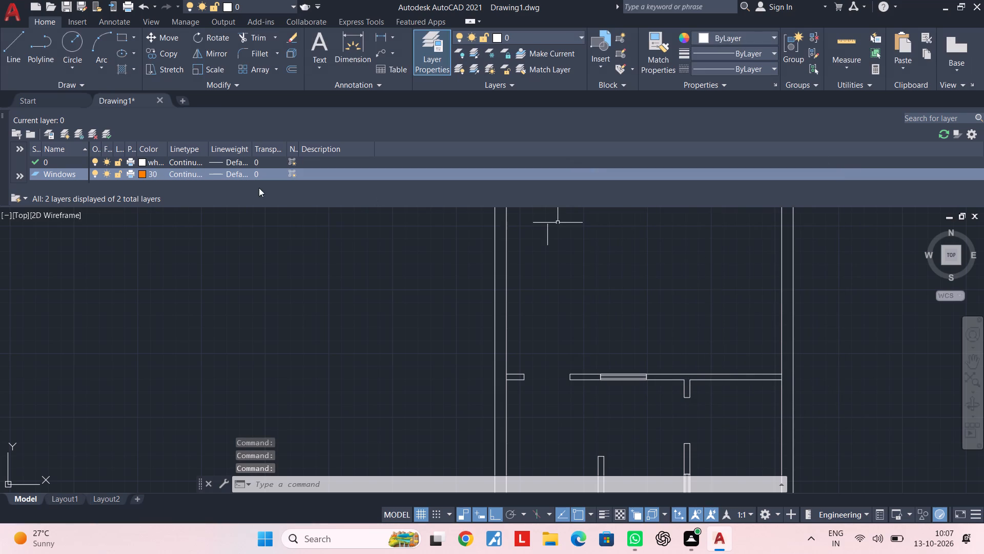
{"action": "left_click", "coordinate": [3, 109]}
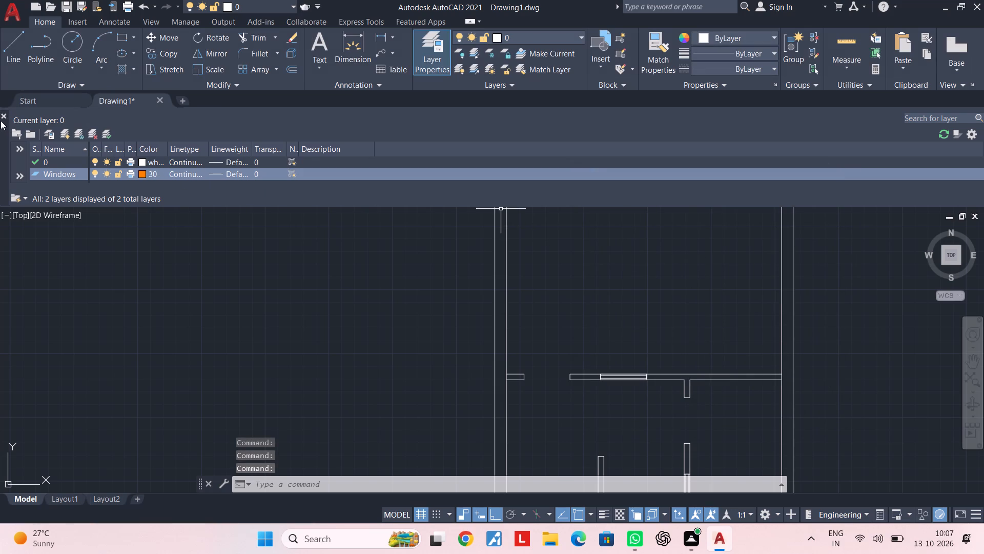
{"action": "left_click", "coordinate": [1, 116]}
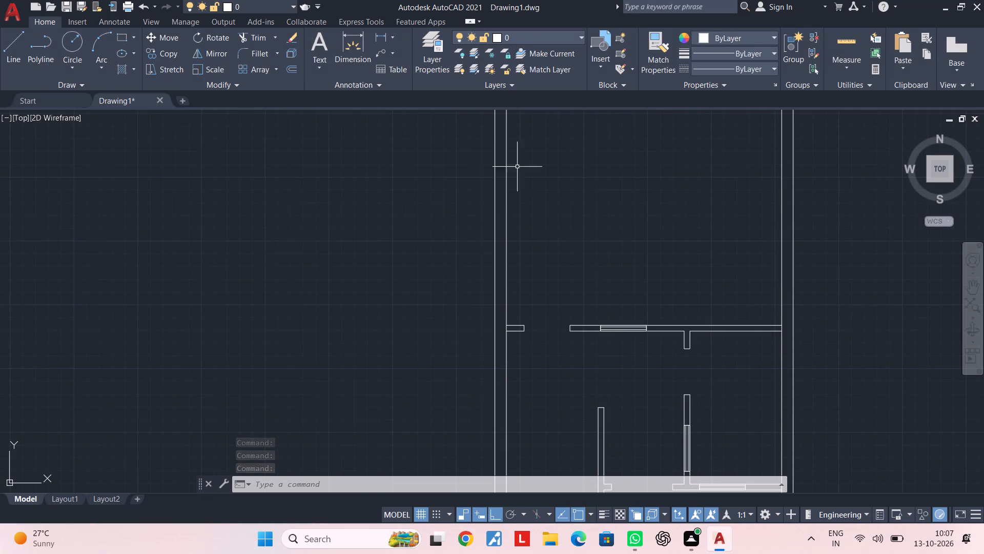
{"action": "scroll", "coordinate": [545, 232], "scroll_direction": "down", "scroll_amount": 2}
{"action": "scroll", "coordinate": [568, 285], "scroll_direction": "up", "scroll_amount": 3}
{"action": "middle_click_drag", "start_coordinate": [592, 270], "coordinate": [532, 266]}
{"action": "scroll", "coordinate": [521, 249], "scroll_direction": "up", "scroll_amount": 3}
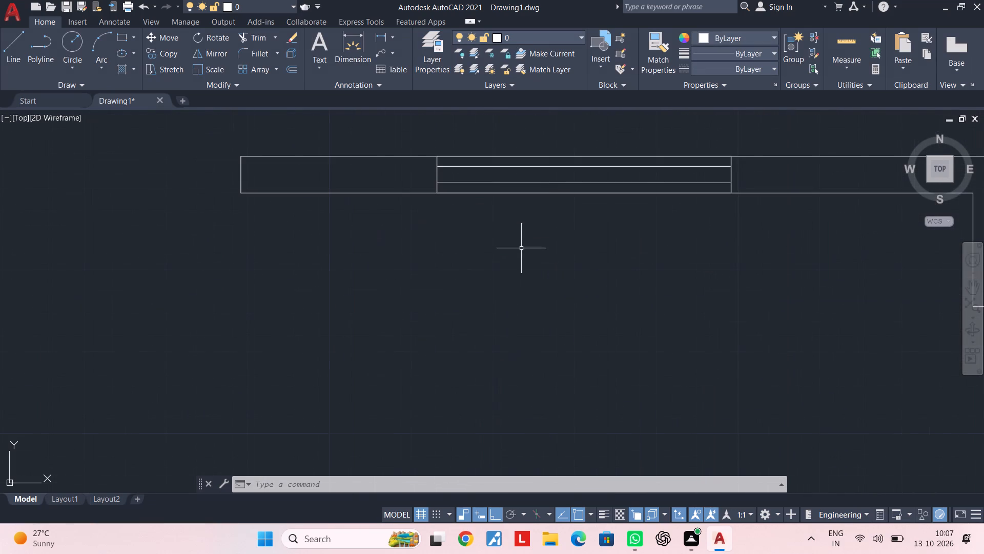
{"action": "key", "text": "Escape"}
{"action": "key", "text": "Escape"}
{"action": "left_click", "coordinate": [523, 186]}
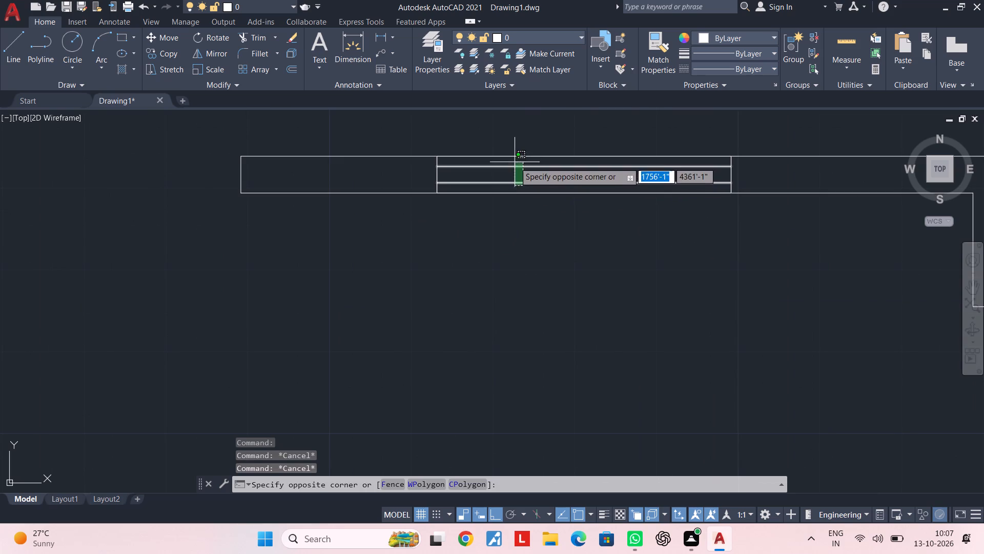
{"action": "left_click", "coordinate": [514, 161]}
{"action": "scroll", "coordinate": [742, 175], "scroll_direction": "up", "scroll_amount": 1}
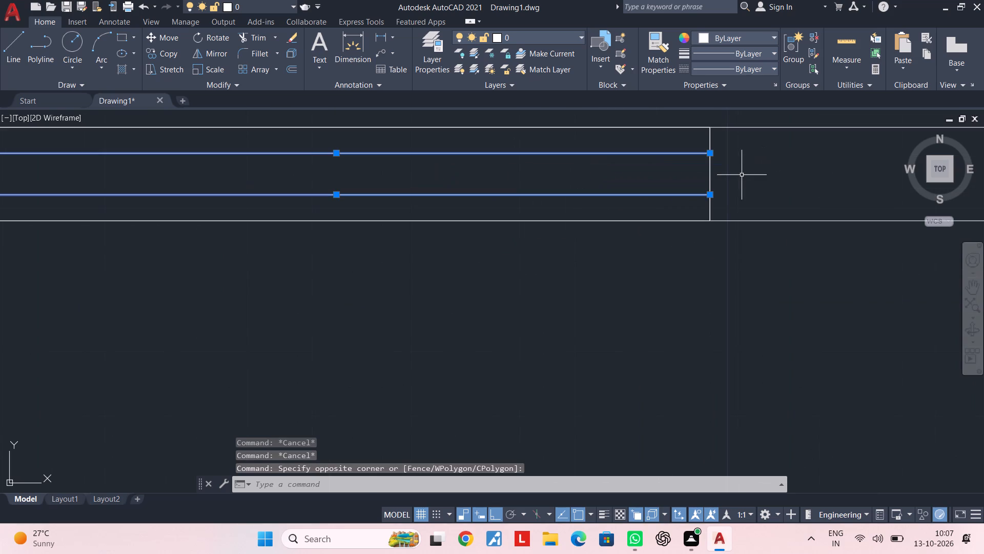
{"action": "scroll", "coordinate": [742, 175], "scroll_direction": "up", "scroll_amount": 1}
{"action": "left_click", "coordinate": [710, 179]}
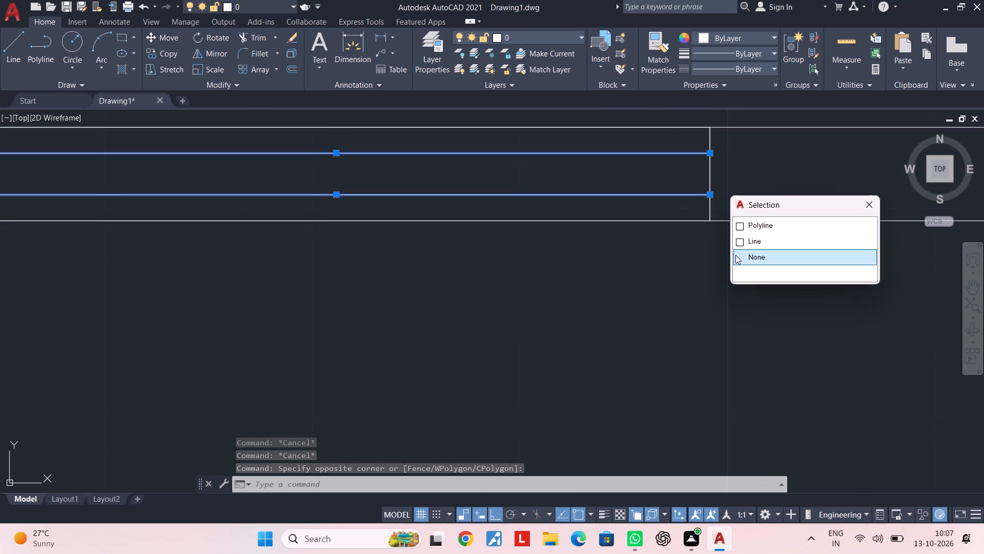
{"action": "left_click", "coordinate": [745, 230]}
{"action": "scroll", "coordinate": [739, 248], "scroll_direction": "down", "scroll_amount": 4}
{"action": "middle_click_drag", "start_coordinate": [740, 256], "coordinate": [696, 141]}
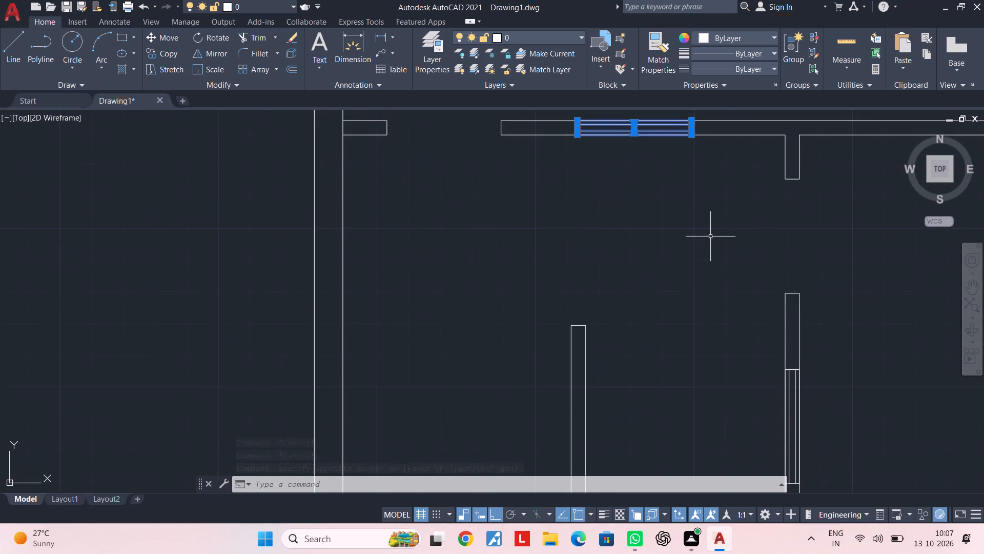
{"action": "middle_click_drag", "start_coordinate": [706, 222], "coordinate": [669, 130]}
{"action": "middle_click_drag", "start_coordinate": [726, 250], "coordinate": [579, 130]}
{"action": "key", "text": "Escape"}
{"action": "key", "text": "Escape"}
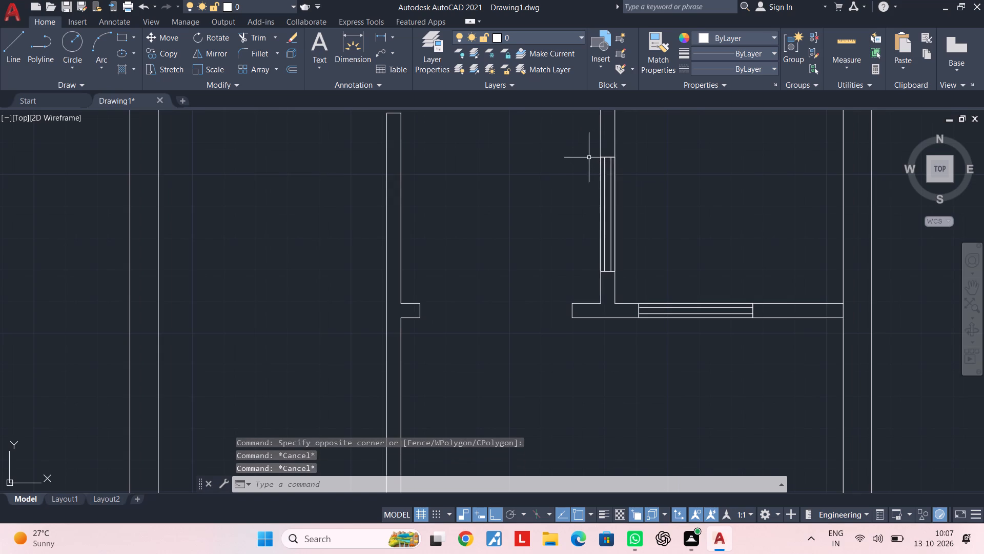
Assign the five windows in the partitions and outer wall, plus the sliding opening in the lowest partition, to the Windows layer.
{"action": "scroll", "coordinate": [588, 157], "scroll_direction": "down", "scroll_amount": 3}
{"action": "middle_click_drag", "start_coordinate": [588, 159], "coordinate": [585, 241]}
{"action": "scroll", "coordinate": [549, 183], "scroll_direction": "up", "scroll_amount": 3}
{"action": "left_click", "coordinate": [470, 136]}
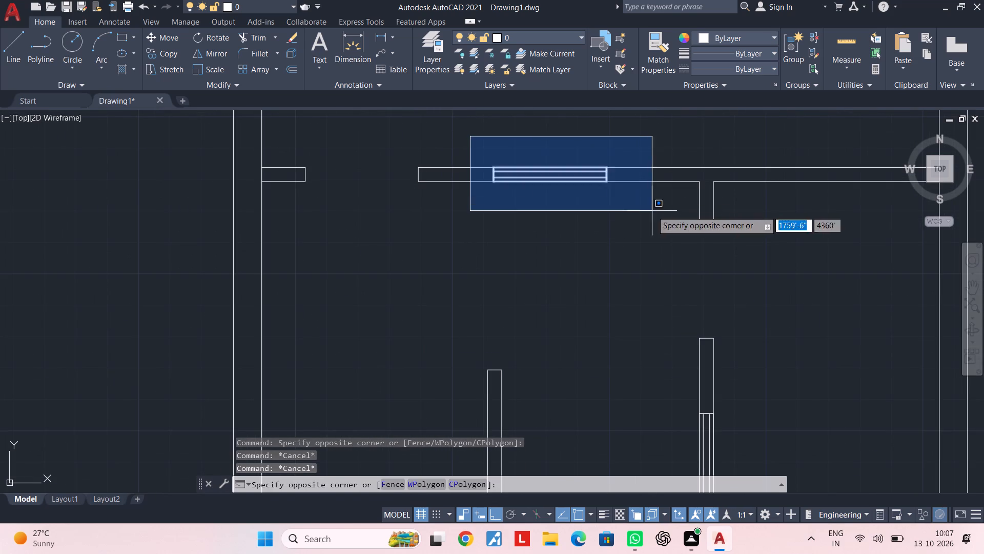
{"action": "left_click", "coordinate": [652, 211]}
{"action": "scroll", "coordinate": [625, 228], "scroll_direction": "down", "scroll_amount": 3}
{"action": "middle_click_drag", "start_coordinate": [624, 229], "coordinate": [591, 179]}
{"action": "scroll", "coordinate": [607, 222], "scroll_direction": "up", "scroll_amount": 3}
{"action": "left_click", "coordinate": [589, 212]}
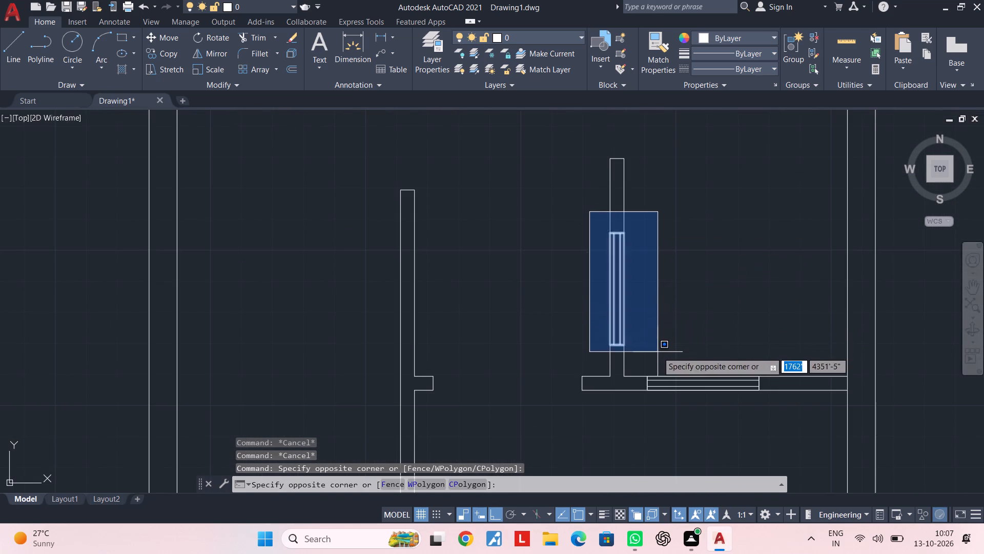
{"action": "left_click", "coordinate": [658, 352]}
{"action": "scroll", "coordinate": [706, 340], "scroll_direction": "down", "scroll_amount": 1}
{"action": "middle_click_drag", "start_coordinate": [706, 328], "coordinate": [654, 208]}
{"action": "scroll", "coordinate": [623, 253], "scroll_direction": "up", "scroll_amount": 2}
{"action": "left_click", "coordinate": [581, 209]}
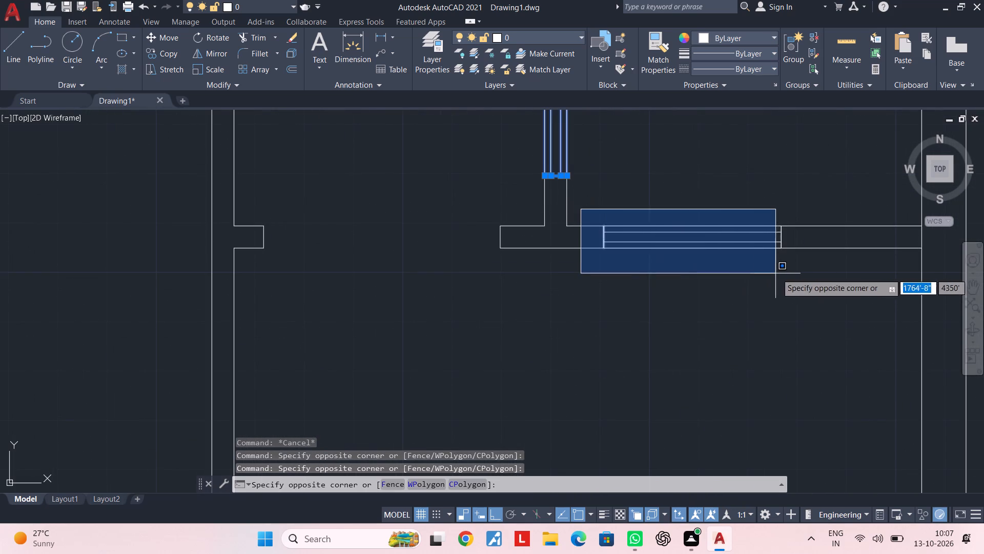
{"action": "left_click", "coordinate": [799, 268]}
{"action": "scroll", "coordinate": [663, 289], "scroll_direction": "down", "scroll_amount": 3}
{"action": "middle_click_drag", "start_coordinate": [663, 290], "coordinate": [686, 153]}
{"action": "scroll", "coordinate": [531, 209], "scroll_direction": "up", "scroll_amount": 3}
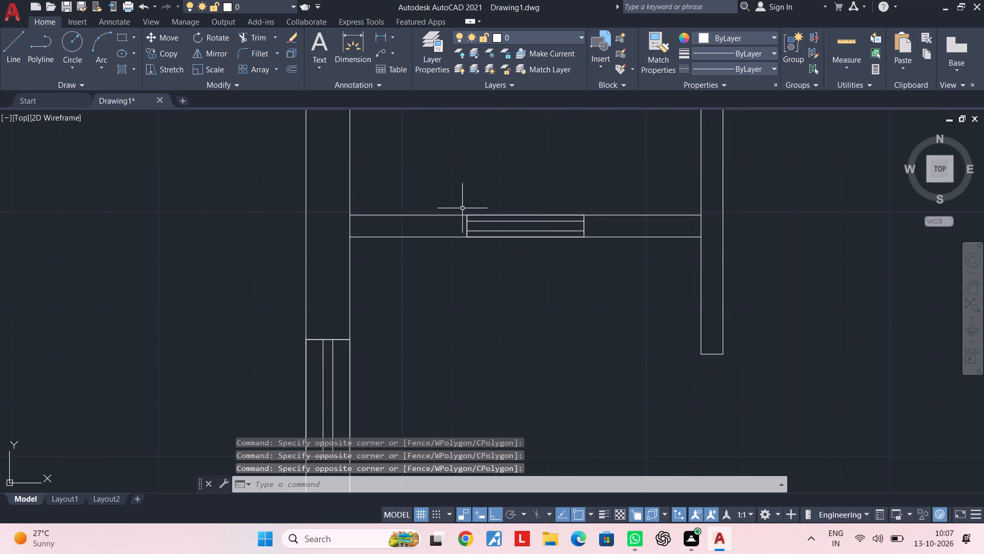
{"action": "left_click", "coordinate": [445, 209]}
{"action": "left_click", "coordinate": [645, 281]}
{"action": "middle_click_drag", "start_coordinate": [497, 259], "coordinate": [655, 151]}
{"action": "left_click", "coordinate": [441, 211]}
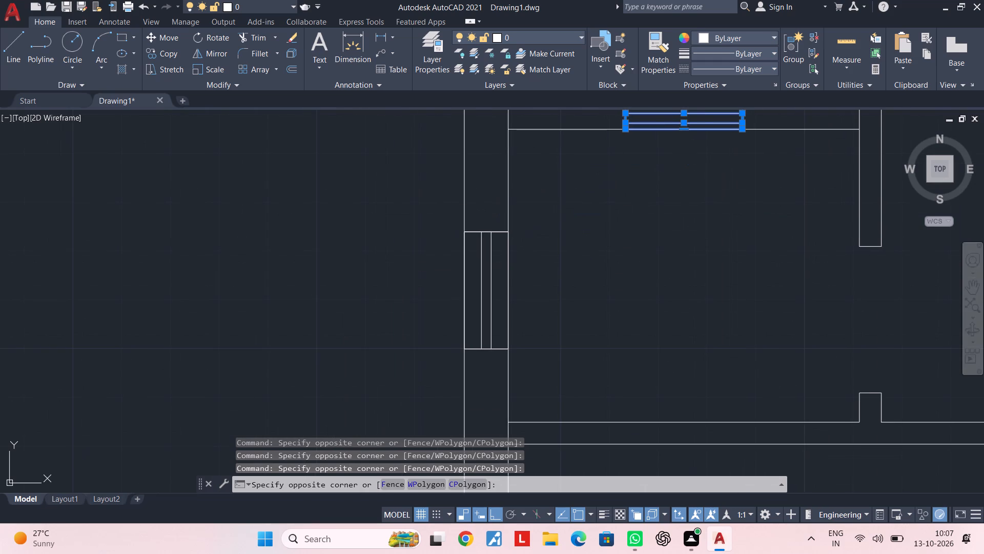
{"action": "left_click", "coordinate": [535, 364]}
{"action": "scroll", "coordinate": [588, 335], "scroll_direction": "down", "scroll_amount": 4}
{"action": "middle_click_drag", "start_coordinate": [608, 325], "coordinate": [586, 138]}
{"action": "scroll", "coordinate": [604, 305], "scroll_direction": "up", "scroll_amount": 3}
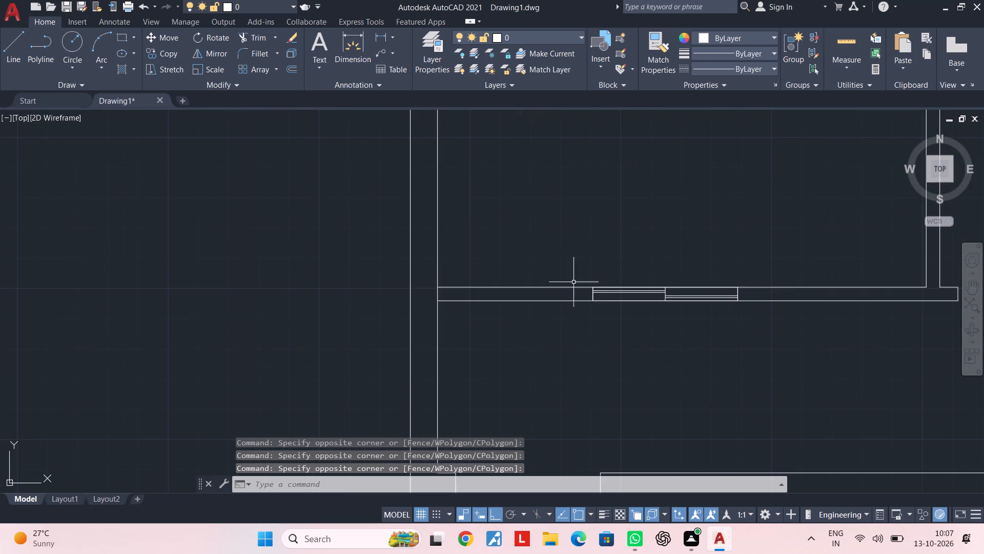
{"action": "left_click", "coordinate": [568, 272]}
{"action": "left_click", "coordinate": [803, 341]}
{"action": "left_click", "coordinate": [556, 41]}
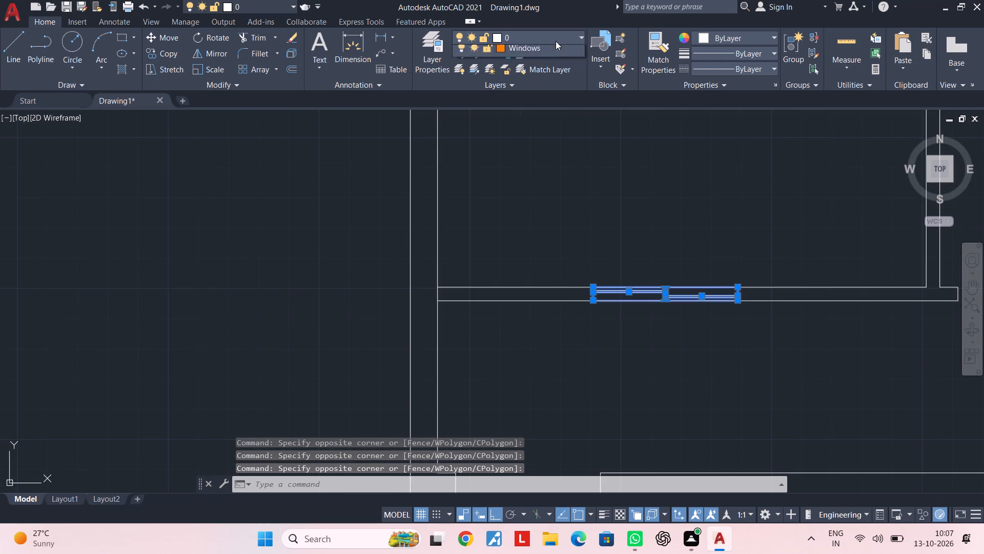
{"action": "left_click", "coordinate": [556, 70]}
{"action": "key", "text": "Escape"}
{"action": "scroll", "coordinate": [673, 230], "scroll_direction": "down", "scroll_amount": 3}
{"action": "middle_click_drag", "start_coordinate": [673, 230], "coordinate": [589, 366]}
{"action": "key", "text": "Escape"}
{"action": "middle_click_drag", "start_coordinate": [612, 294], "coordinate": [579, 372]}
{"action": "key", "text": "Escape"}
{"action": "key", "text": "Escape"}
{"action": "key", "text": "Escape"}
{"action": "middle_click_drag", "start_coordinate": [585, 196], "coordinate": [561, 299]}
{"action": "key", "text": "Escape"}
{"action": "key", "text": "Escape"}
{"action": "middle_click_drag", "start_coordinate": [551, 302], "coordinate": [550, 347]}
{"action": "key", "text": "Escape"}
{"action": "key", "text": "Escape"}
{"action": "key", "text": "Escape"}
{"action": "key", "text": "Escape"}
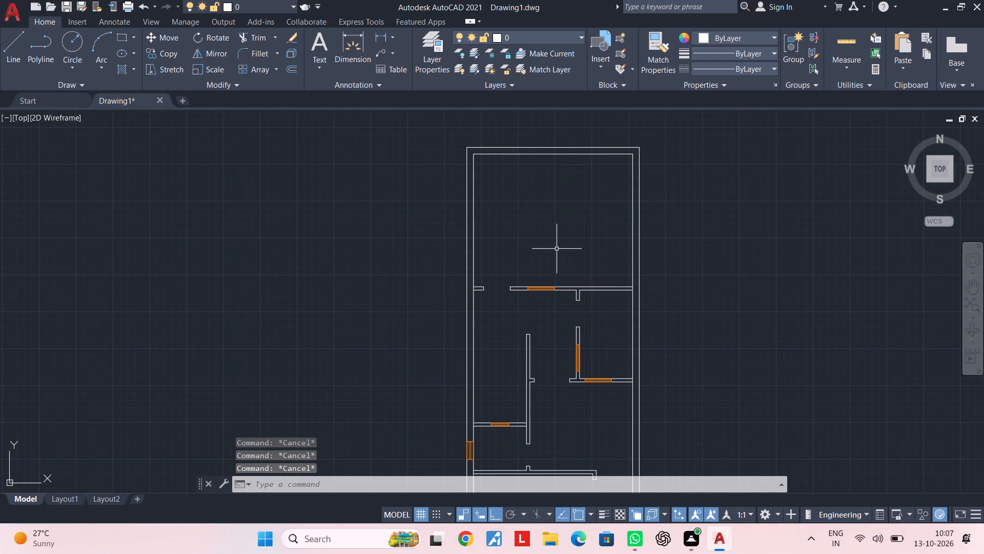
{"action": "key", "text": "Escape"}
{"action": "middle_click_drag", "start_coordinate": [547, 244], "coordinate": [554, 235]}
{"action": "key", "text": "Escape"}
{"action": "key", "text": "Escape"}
Load the blocks of 70-doors-plan-view-cad-blocks-collection-inches.dwg from the cad blocks doors folder into DesignCenter.
{"action": "type", "text": "adc"}
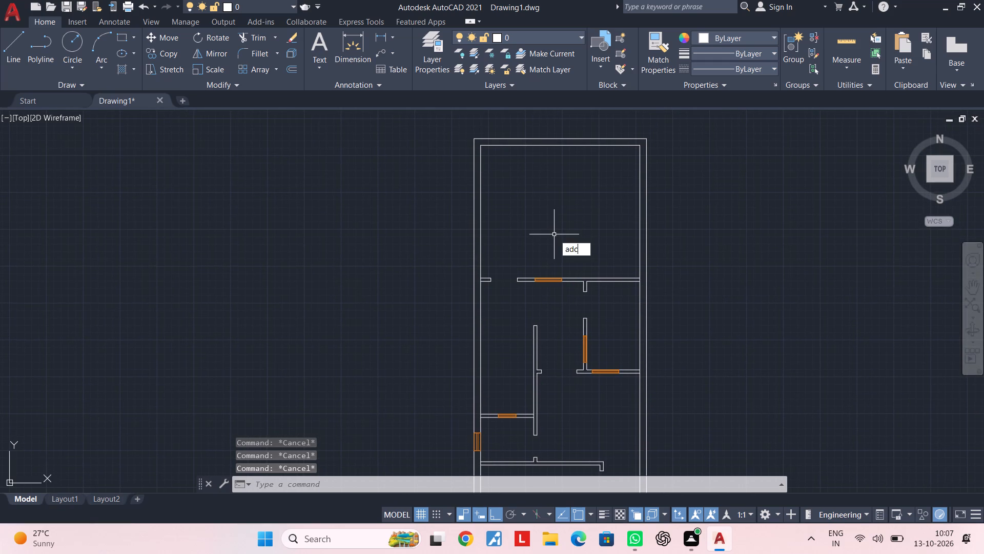
{"action": "key", "text": "space"}
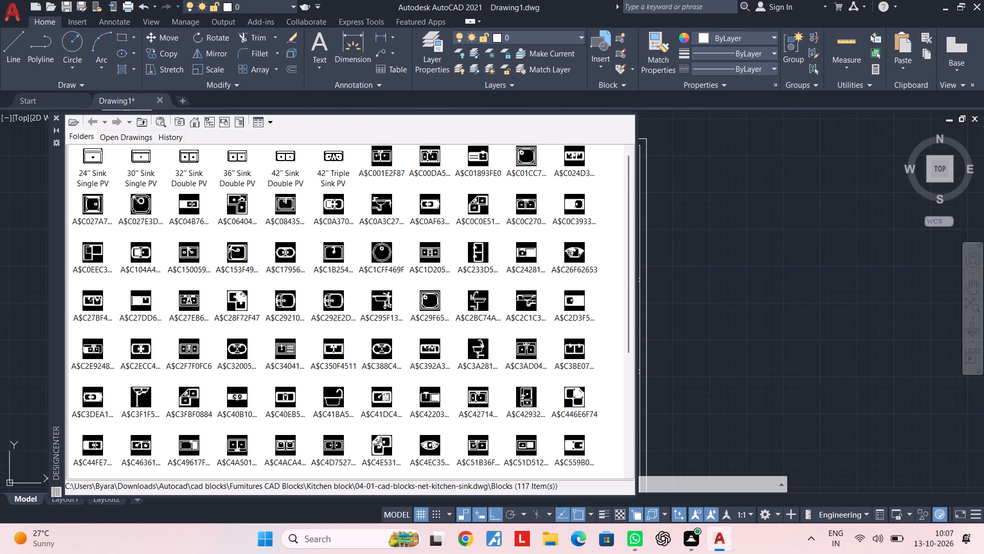
{"action": "left_click", "coordinate": [73, 123]}
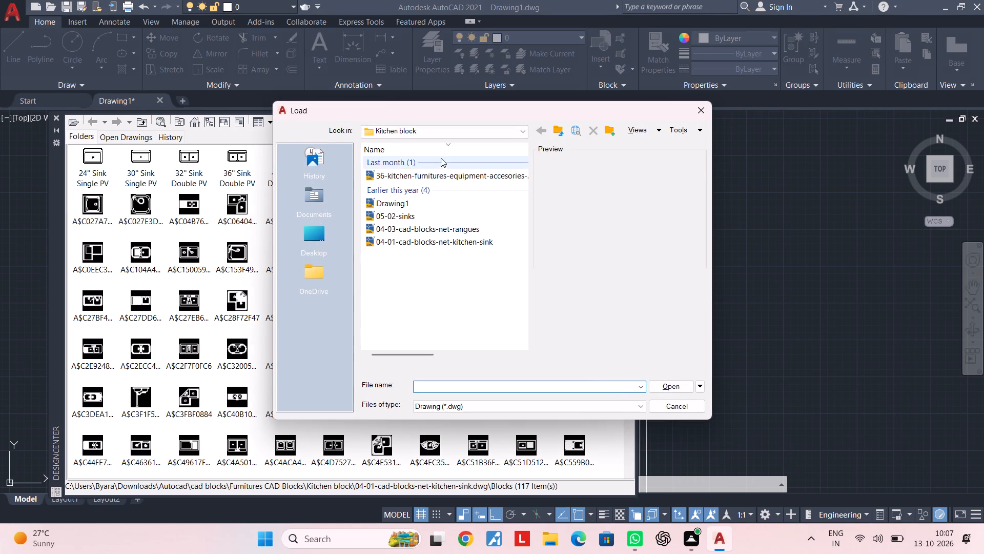
{"action": "left_click", "coordinate": [441, 131]}
{"action": "left_click", "coordinate": [460, 222]}
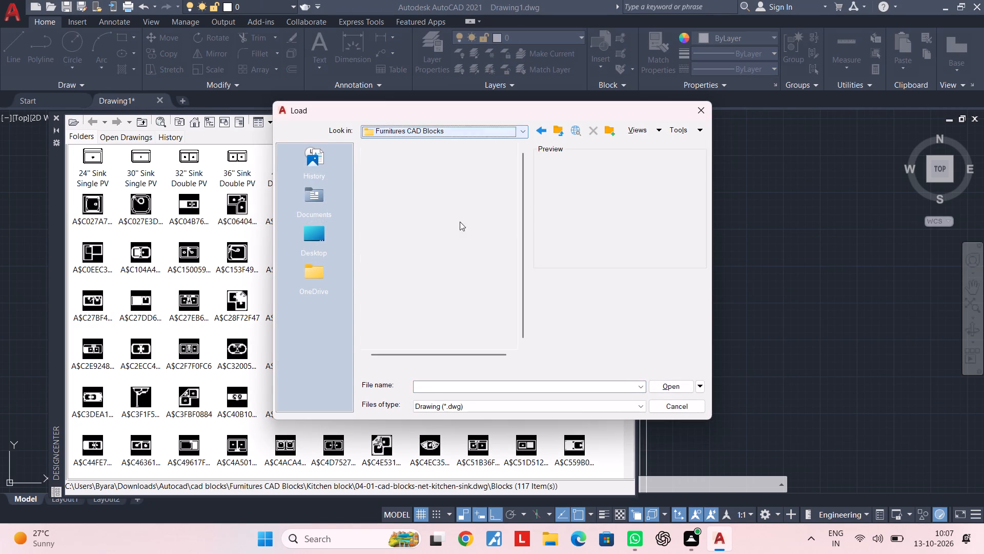
{"action": "left_click", "coordinate": [438, 129]}
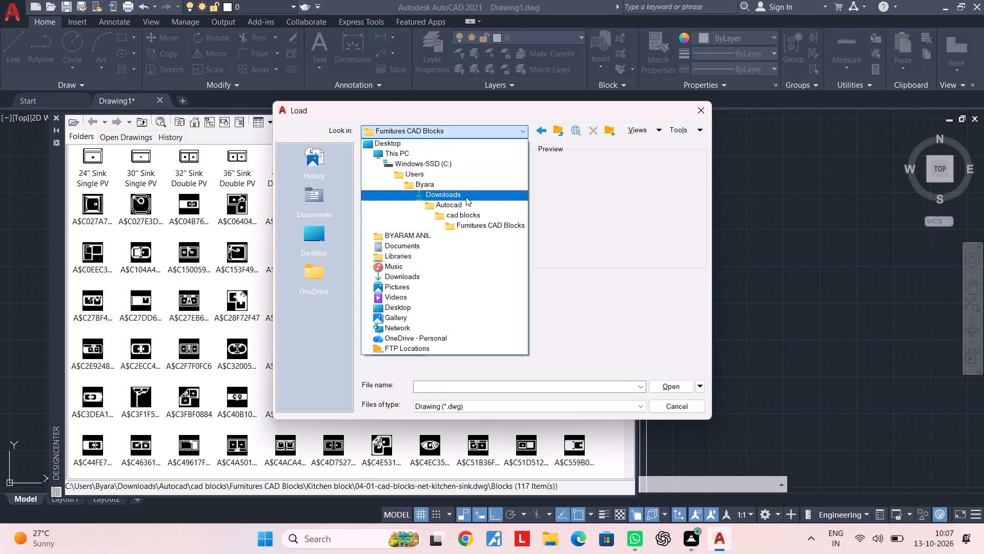
{"action": "left_click", "coordinate": [480, 219]}
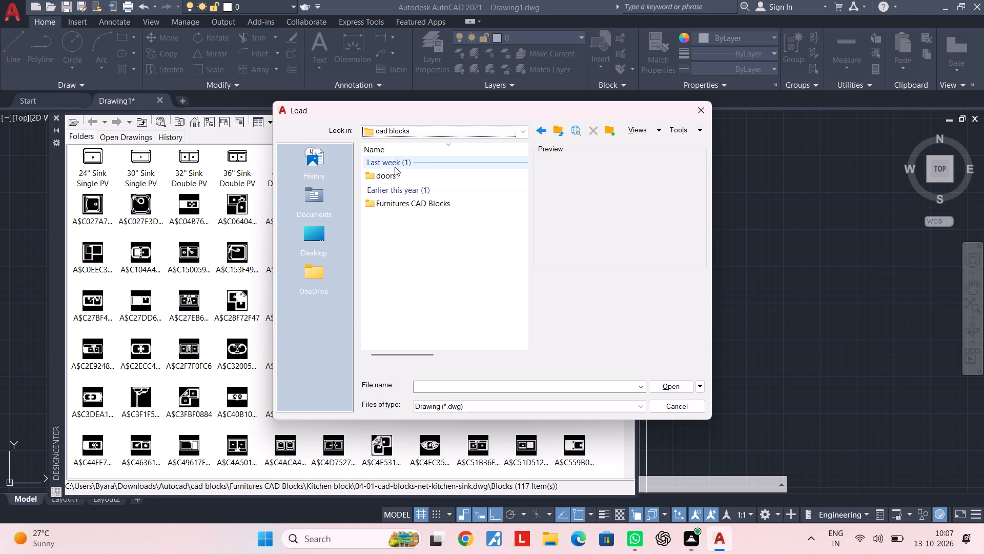
{"action": "double_click", "coordinate": [394, 173]}
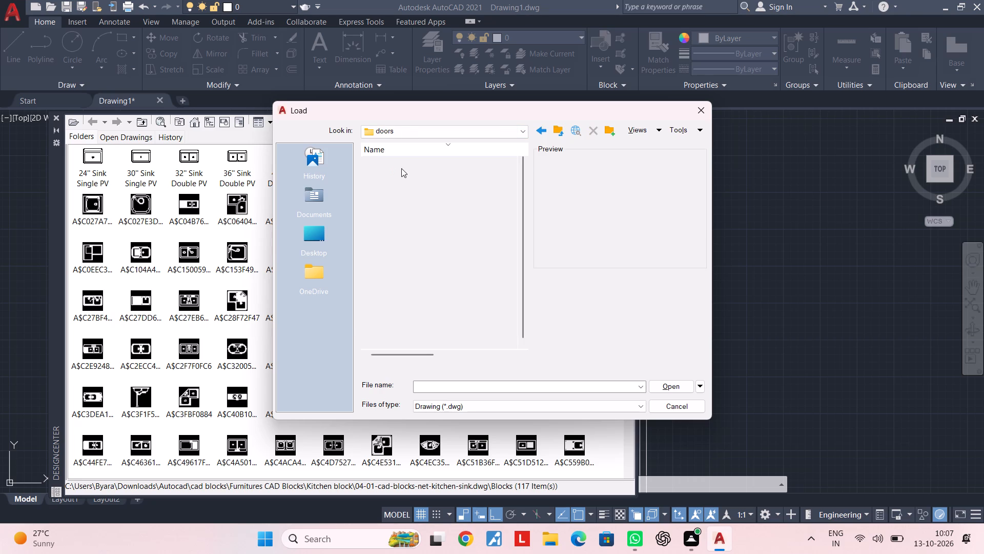
{"action": "left_click", "coordinate": [401, 168]}
{"action": "double_click", "coordinate": [397, 172]}
{"action": "double_click", "coordinate": [86, 154]}
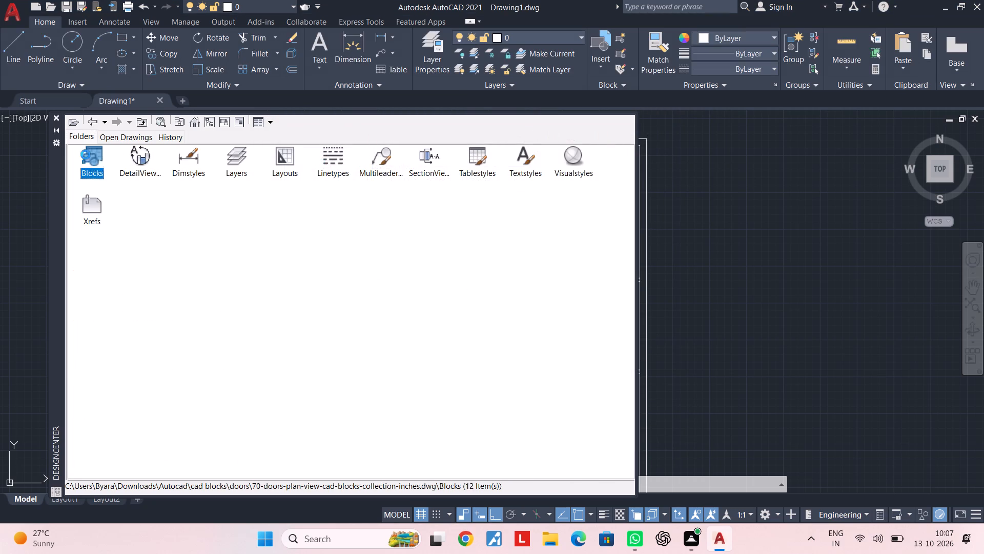
Insert the Puerta 01 door block outside the plan, beyond its right outer wall, and close DesignCenter.
{"action": "left_click", "coordinate": [469, 207]}
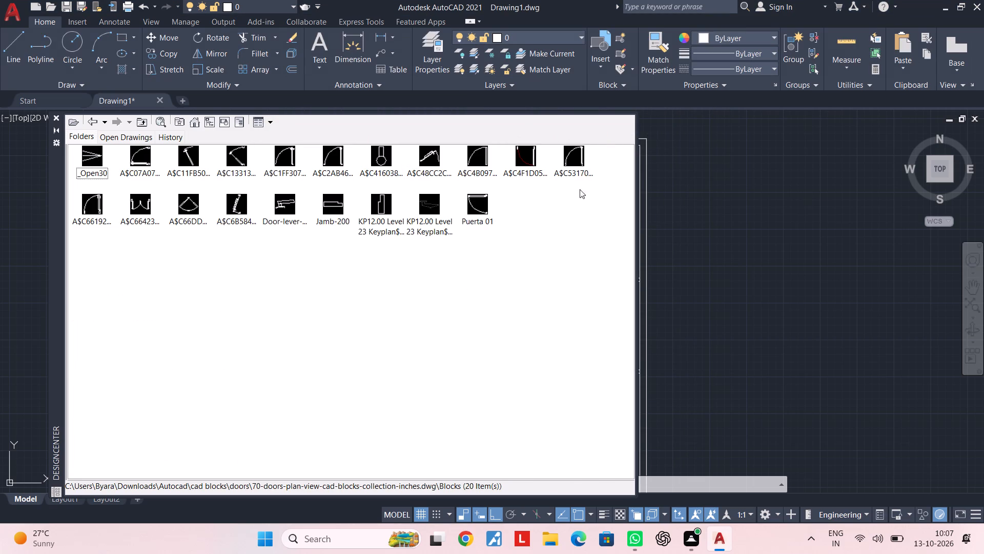
{"action": "left_click_drag", "start_coordinate": [466, 196], "coordinate": [702, 217]}
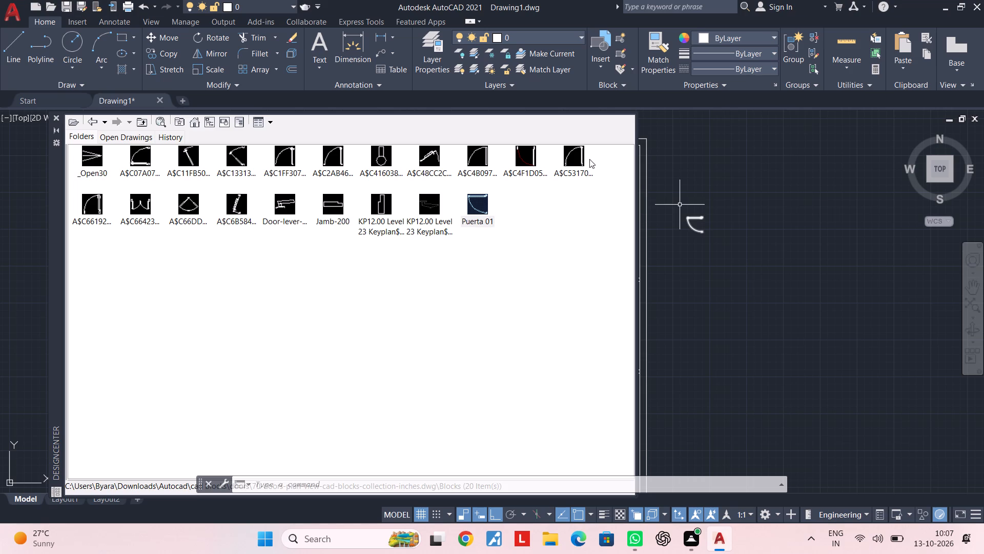
{"action": "left_click", "coordinate": [58, 116]}
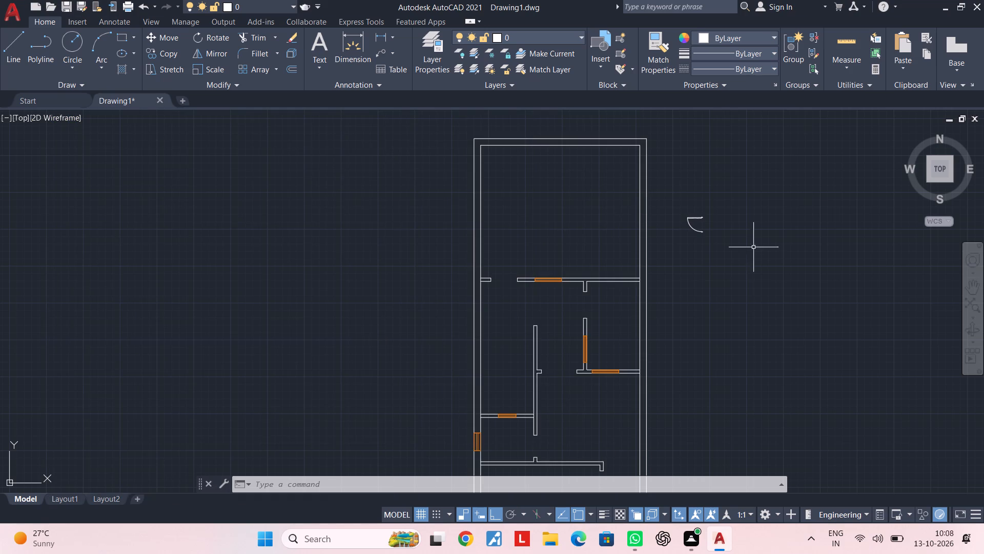
Rotate the inserted door block 270° so its leaf stands vertical above the hinge.
{"action": "scroll", "coordinate": [673, 223], "scroll_direction": "up", "scroll_amount": 3}
{"action": "scroll", "coordinate": [703, 228], "scroll_direction": "down", "scroll_amount": 1}
{"action": "middle_click_drag", "start_coordinate": [742, 210], "coordinate": [699, 266]}
{"action": "scroll", "coordinate": [699, 266], "scroll_direction": "up", "scroll_amount": 3}
{"action": "scroll", "coordinate": [701, 252], "scroll_direction": "down", "scroll_amount": 3}
{"action": "middle_click", "coordinate": [701, 252]}
{"action": "key", "text": "Escape"}
{"action": "left_click", "coordinate": [741, 231]}
{"action": "left_click", "coordinate": [657, 324]}
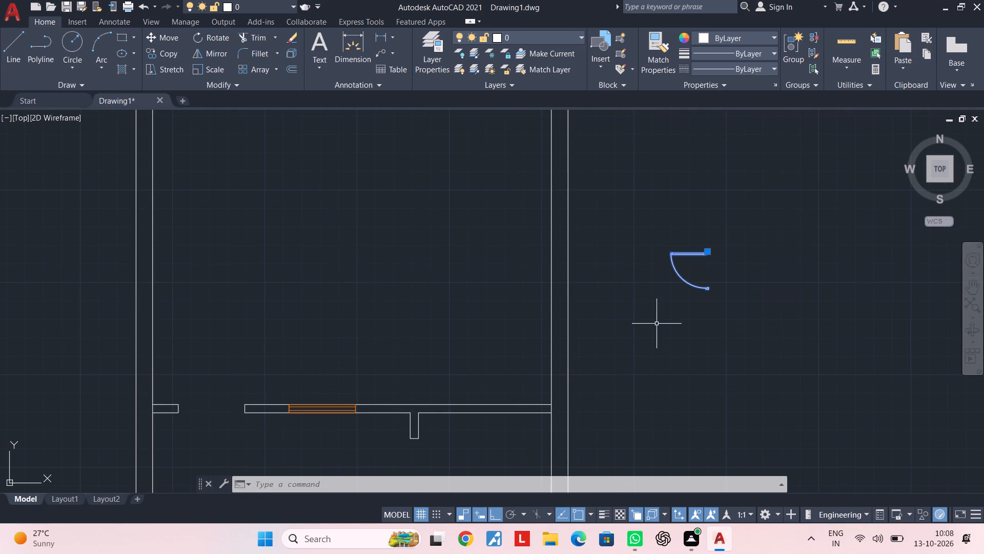
{"action": "type", "text": "ro"}
{"action": "key", "text": "space"}
{"action": "left_click", "coordinate": [743, 332]}
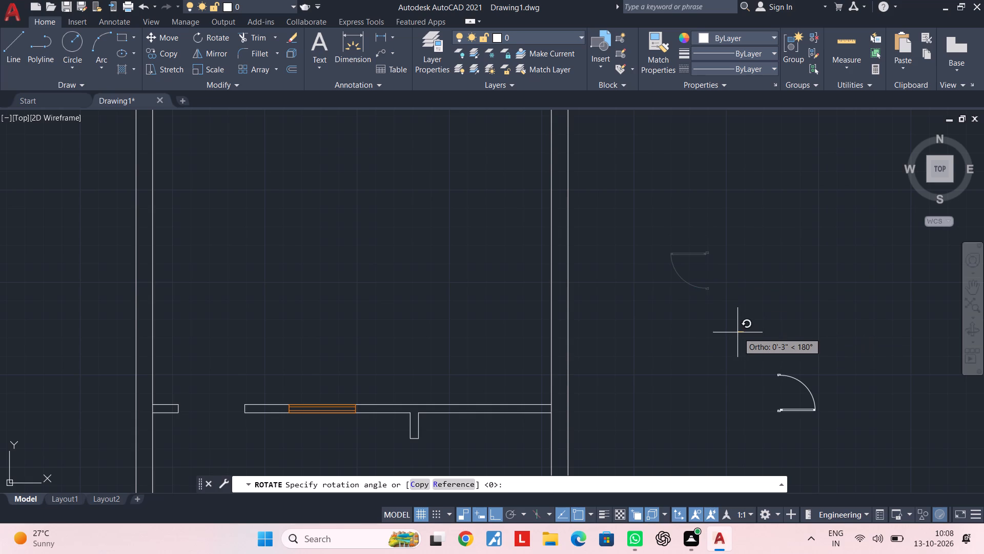
{"action": "left_click", "coordinate": [733, 354]}
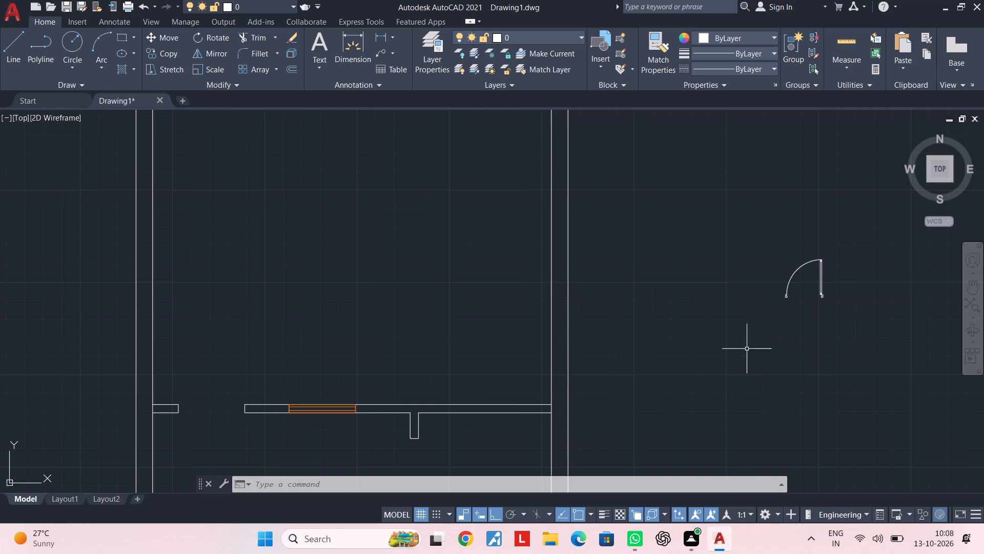
{"action": "key", "text": "Escape"}
{"action": "middle_click_drag", "start_coordinate": [774, 329], "coordinate": [767, 332]}
{"action": "key", "text": "Escape"}
{"action": "key", "text": "Escape"}
{"action": "key", "text": "Escape"}
{"action": "key", "text": "Escape"}
{"action": "key", "text": "Escape"}
{"action": "middle_click_drag", "start_coordinate": [767, 333], "coordinate": [735, 342]}
{"action": "key", "text": "Escape"}
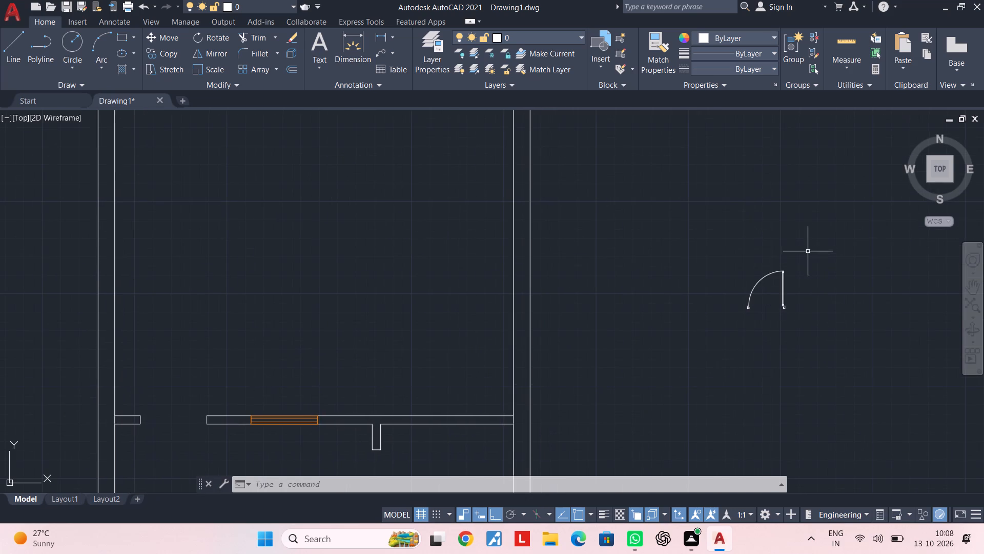
Mirror the door about a vertical line to its left, keeping the original.
{"action": "left_click_drag", "start_coordinate": [812, 253], "coordinate": [805, 264]}
{"action": "left_click", "coordinate": [660, 368]}
{"action": "type", "text": "mi"}
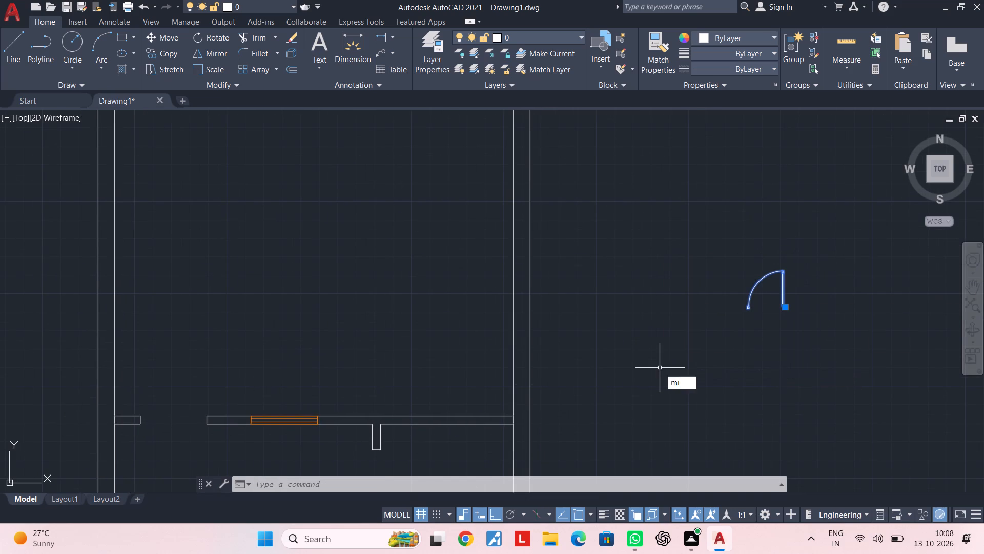
{"action": "key", "text": "space"}
{"action": "left_click", "coordinate": [719, 270]}
{"action": "left_click", "coordinate": [707, 334]}
{"action": "left_click_drag", "start_coordinate": [725, 383], "coordinate": [707, 334]}
{"action": "key", "text": "Escape"}
Scale the mirrored door by reference from its outer frame corner, using its full frame width, to 3'.
{"action": "left_click", "coordinate": [694, 262]}
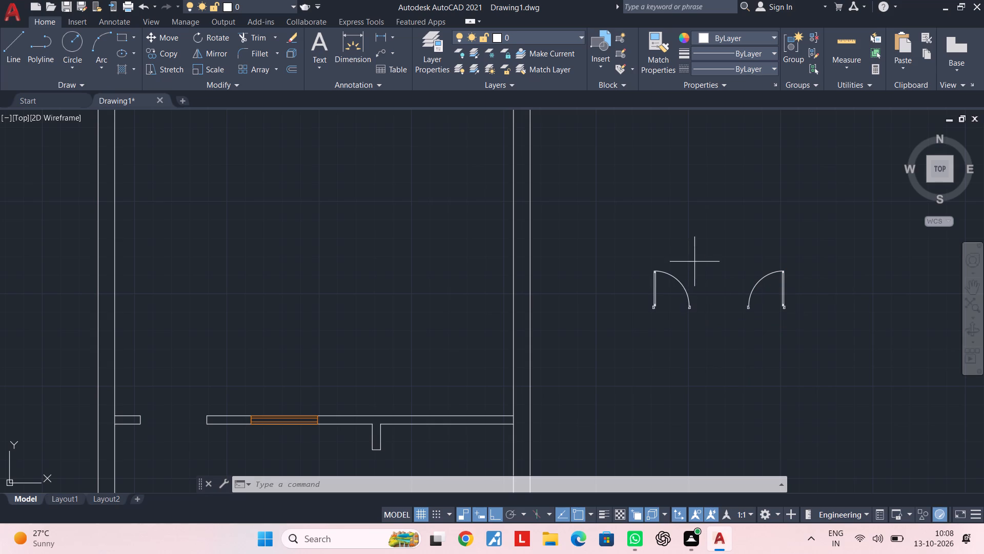
{"action": "left_click", "coordinate": [616, 320]}
{"action": "type", "text": "sc"}
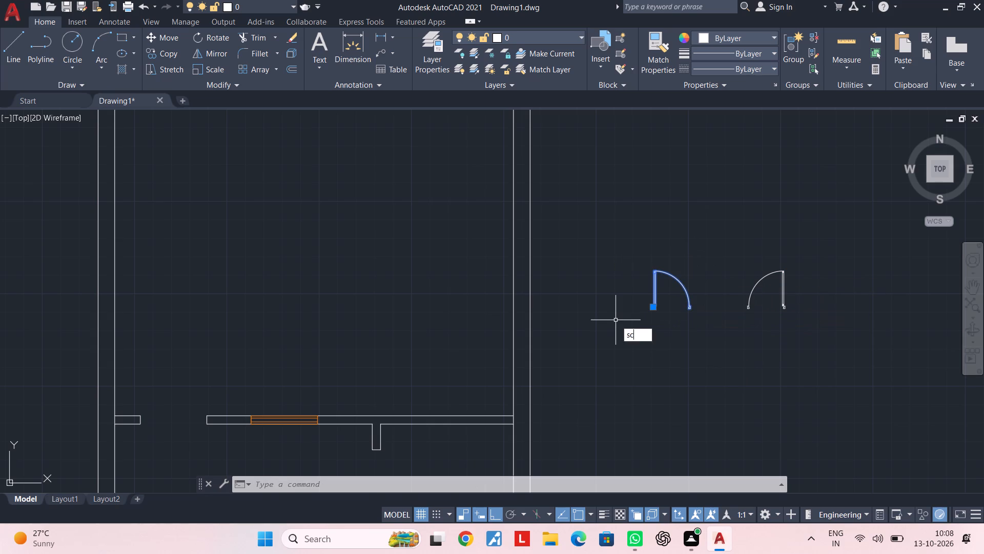
{"action": "key", "text": "space"}
{"action": "scroll", "coordinate": [646, 308], "scroll_direction": "up", "scroll_amount": 6}
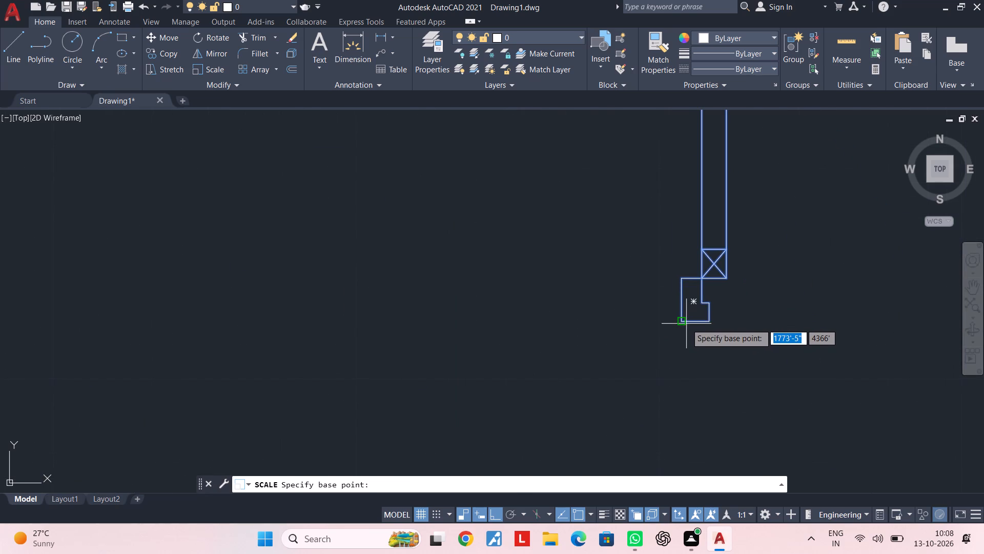
{"action": "left_click", "coordinate": [680, 324]}
{"action": "type", "text": "r"}
{"action": "key", "text": "space"}
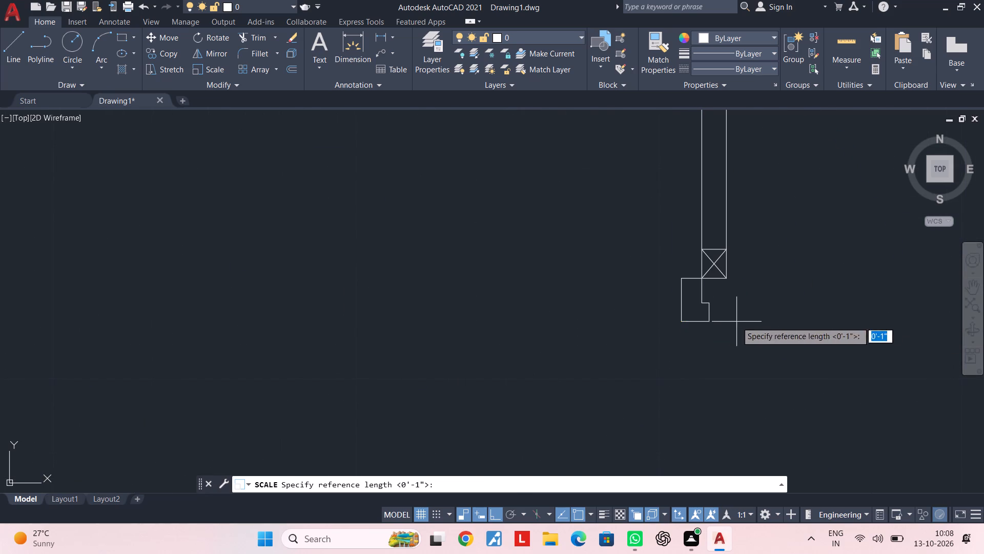
{"action": "left_click", "coordinate": [683, 322]}
{"action": "scroll", "coordinate": [804, 330], "scroll_direction": "down", "scroll_amount": 3}
{"action": "middle_click_drag", "start_coordinate": [804, 330], "coordinate": [522, 302]}
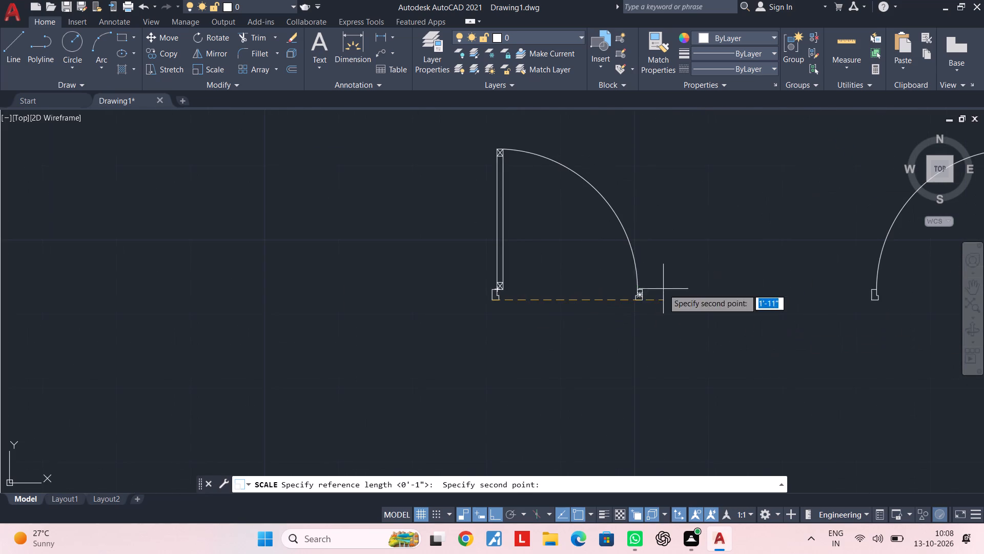
{"action": "scroll", "coordinate": [658, 301], "scroll_direction": "up", "scroll_amount": 3}
{"action": "left_click", "coordinate": [592, 283]}
{"action": "scroll", "coordinate": [486, 283], "scroll_direction": "down", "scroll_amount": 2}
{"action": "middle_click_drag", "start_coordinate": [498, 283], "coordinate": [662, 283]}
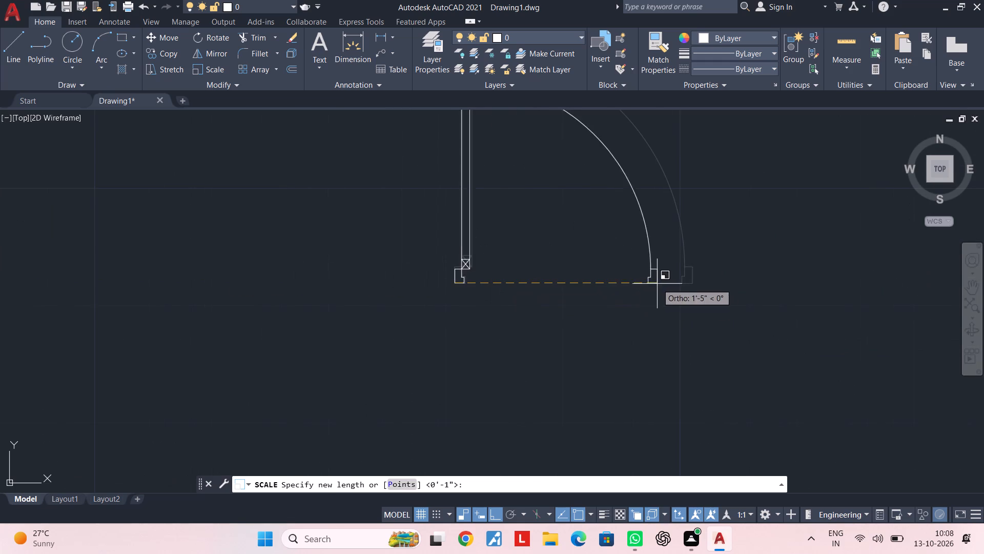
{"action": "type", "text": "3'"}
{"action": "key", "text": "Return"}
{"action": "scroll", "coordinate": [725, 279], "scroll_direction": "down", "scroll_amount": 5}
{"action": "middle_click_drag", "start_coordinate": [727, 282], "coordinate": [727, 290]}
{"action": "scroll", "coordinate": [727, 289], "scroll_direction": "down", "scroll_amount": 1}
{"action": "key", "text": "Escape"}
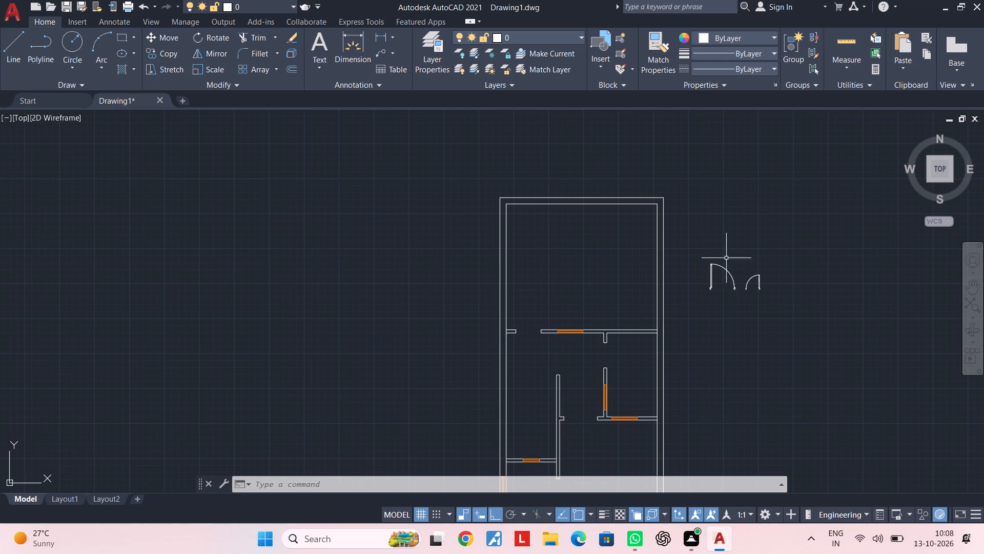
Copy the 3' door by its lower-left frame corner into the upper partition's opening, with Ortho off.
{"action": "left_click_drag", "start_coordinate": [728, 252], "coordinate": [713, 266]}
{"action": "left_click", "coordinate": [675, 291]}
{"action": "type", "text": "co"}
{"action": "key", "text": "space"}
{"action": "scroll", "coordinate": [695, 294], "scroll_direction": "up", "scroll_amount": 6}
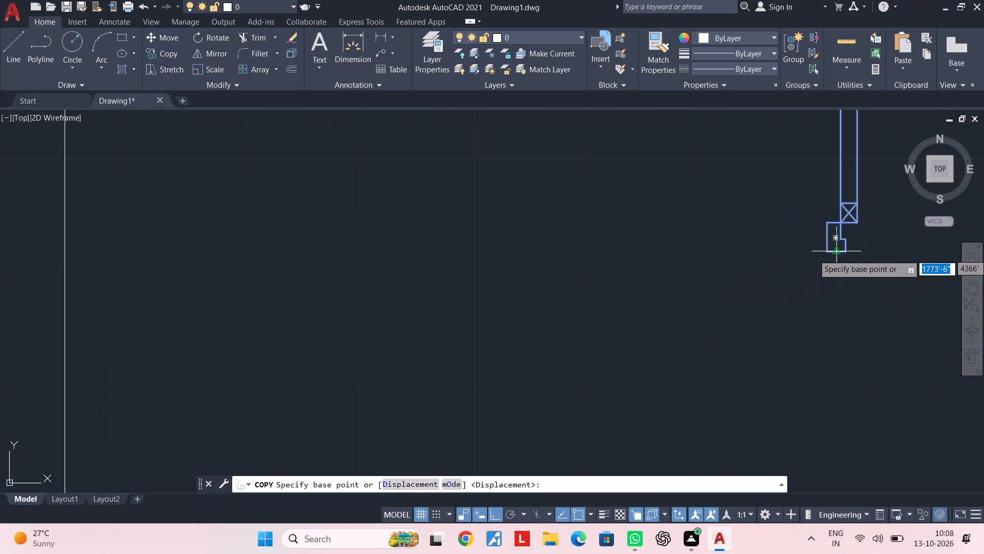
{"action": "left_click", "coordinate": [827, 255]}
{"action": "scroll", "coordinate": [704, 323], "scroll_direction": "down", "scroll_amount": 6}
{"action": "middle_click_drag", "start_coordinate": [702, 322], "coordinate": [811, 233]}
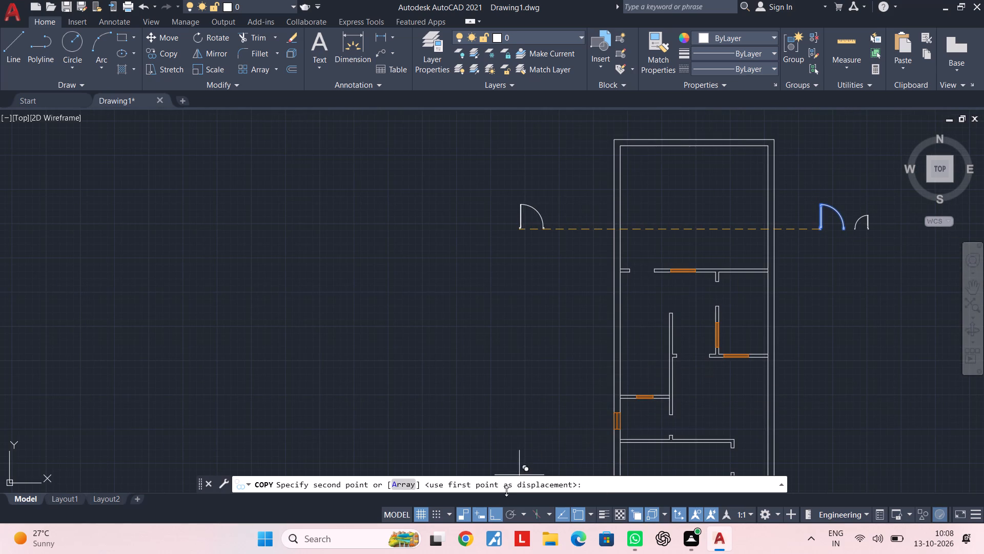
{"action": "left_click", "coordinate": [496, 510]}
{"action": "scroll", "coordinate": [631, 281], "scroll_direction": "up", "scroll_amount": 5}
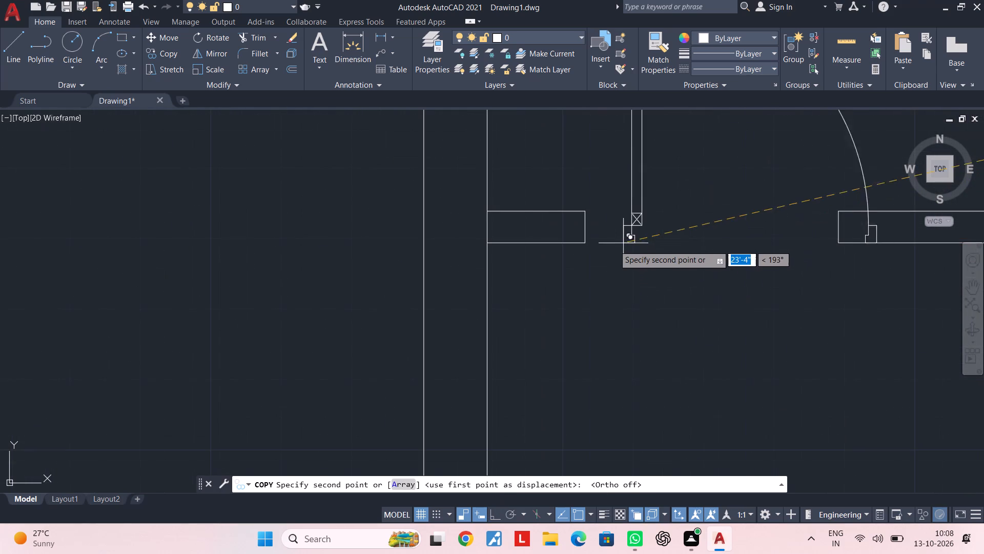
{"action": "left_click", "coordinate": [585, 244]}
Place another copy of the 3' door outside the plan, below the source doors, and end the copying.
{"action": "scroll", "coordinate": [679, 245], "scroll_direction": "down", "scroll_amount": 3}
{"action": "middle_click_drag", "start_coordinate": [736, 253], "coordinate": [642, 200]}
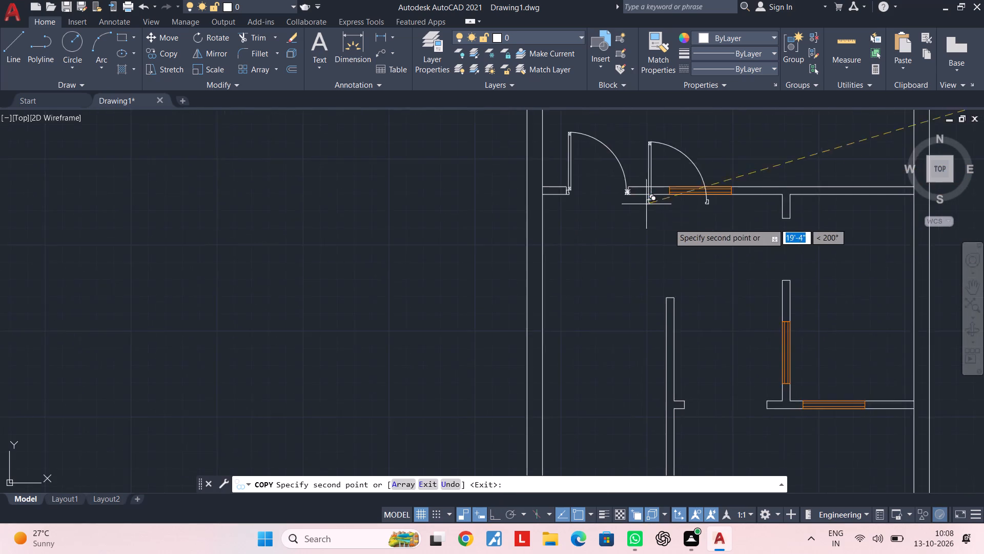
{"action": "scroll", "coordinate": [696, 239], "scroll_direction": "down", "scroll_amount": 1}
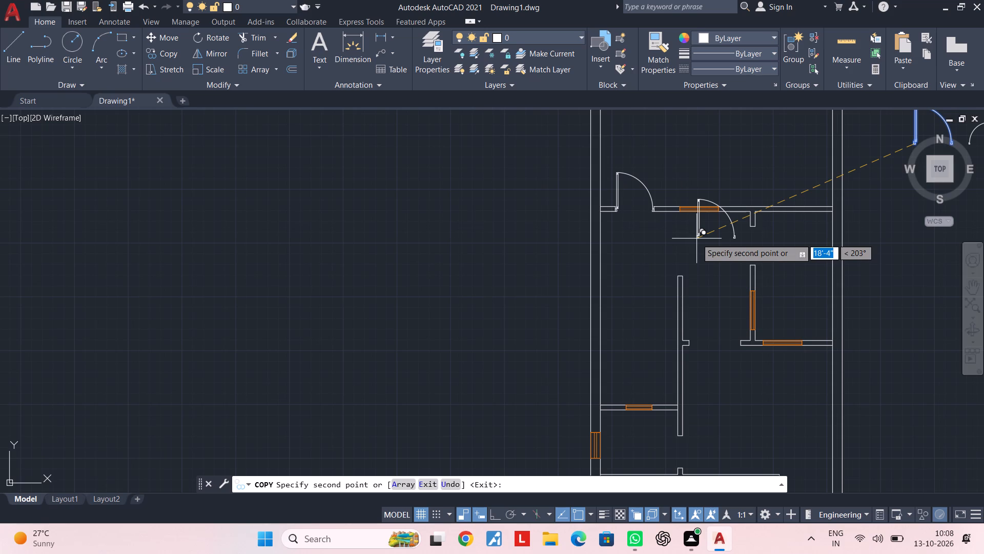
{"action": "scroll", "coordinate": [725, 241], "scroll_direction": "down", "scroll_amount": 2}
{"action": "middle_click_drag", "start_coordinate": [723, 243], "coordinate": [640, 239]}
{"action": "scroll", "coordinate": [703, 222], "scroll_direction": "up", "scroll_amount": 2}
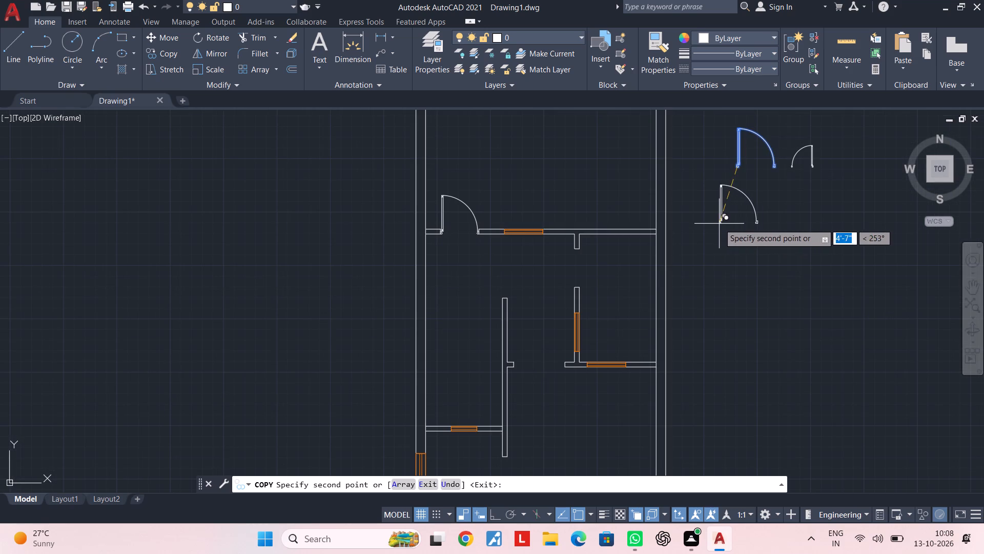
{"action": "left_click", "coordinate": [731, 253]}
{"action": "key", "text": "Escape"}
{"action": "key", "text": "Escape"}
{"action": "key", "text": "Escape"}
Rotate the spare 3' door copy outside the plan to 270° with Ortho on.
{"action": "left_click", "coordinate": [793, 214]}
{"action": "left_click", "coordinate": [716, 267]}
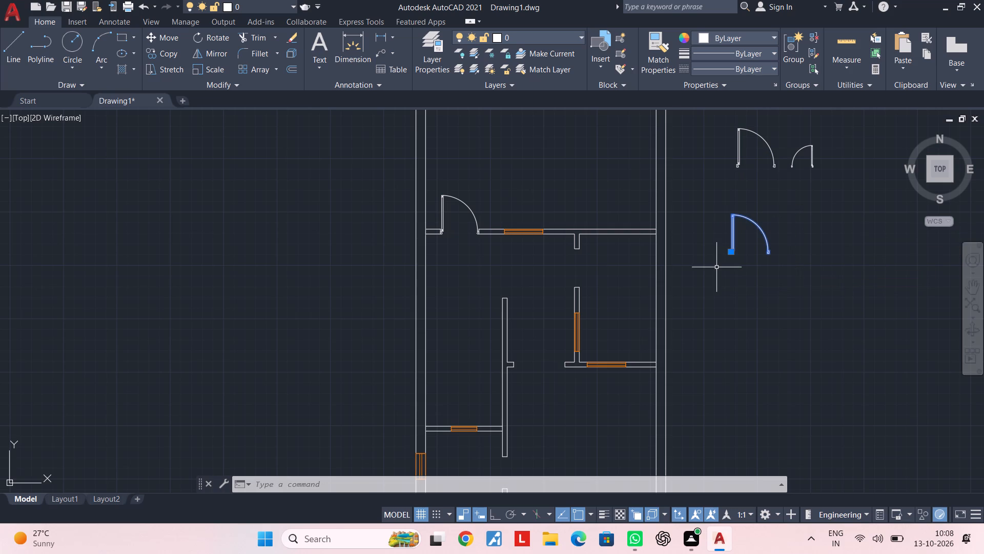
{"action": "type", "text": "ro"}
{"action": "key", "text": "space"}
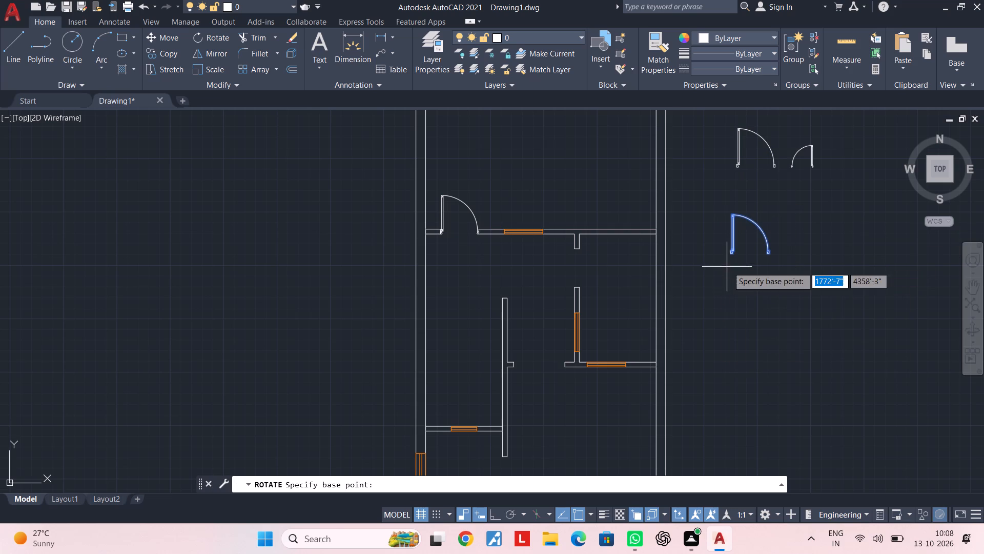
{"action": "left_click", "coordinate": [727, 267]}
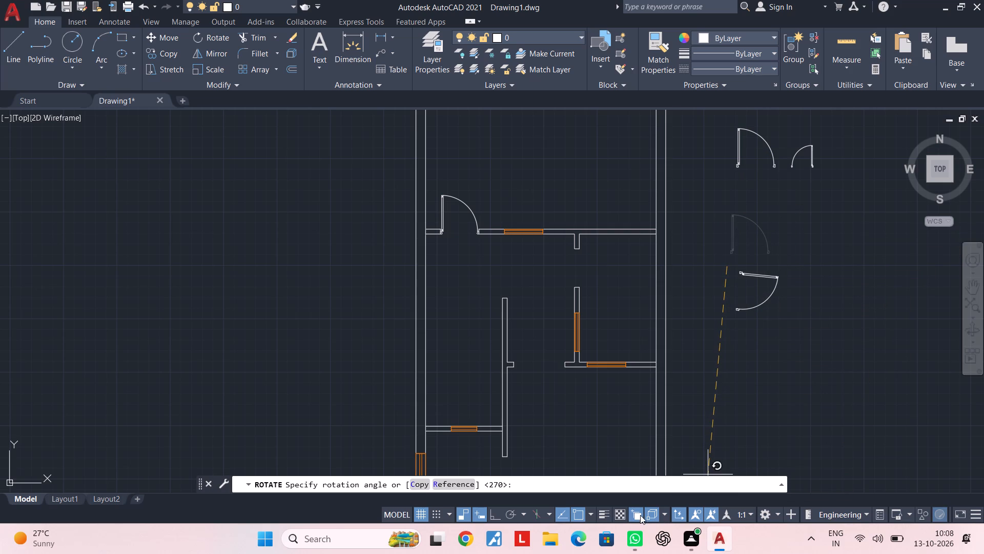
{"action": "left_click", "coordinate": [496, 509]}
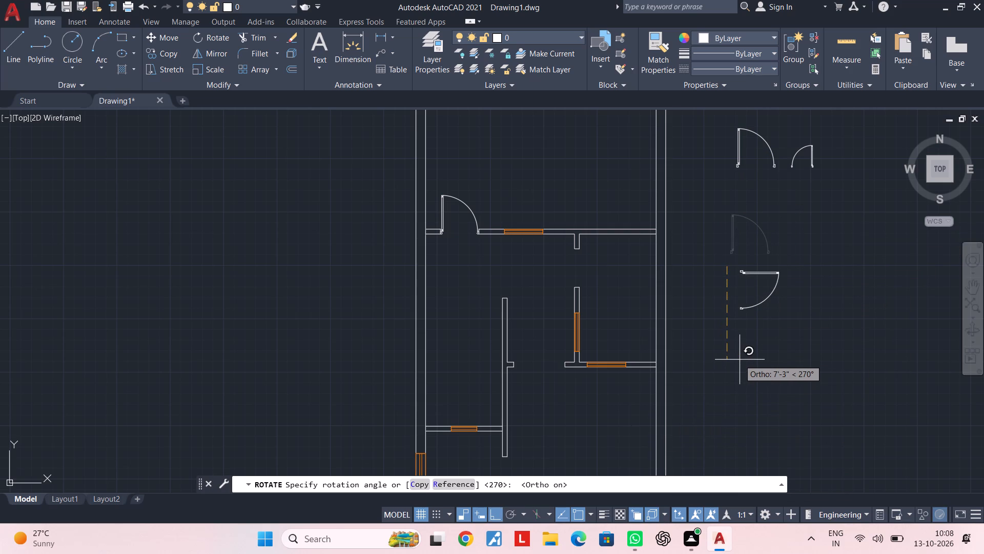
{"action": "left_click", "coordinate": [740, 360]}
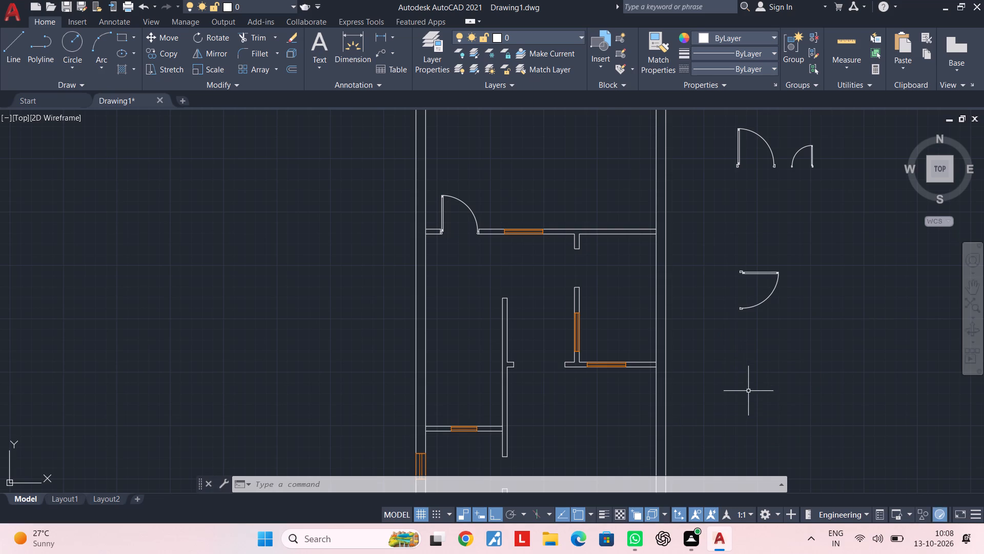
{"action": "key", "text": "Escape"}
{"action": "key", "text": "Escape"}
Mirror the rotated 3' door outside the plan about a vertical line beside it, keeping the original.
{"action": "left_click", "coordinate": [826, 229]}
{"action": "left_click", "coordinate": [720, 335]}
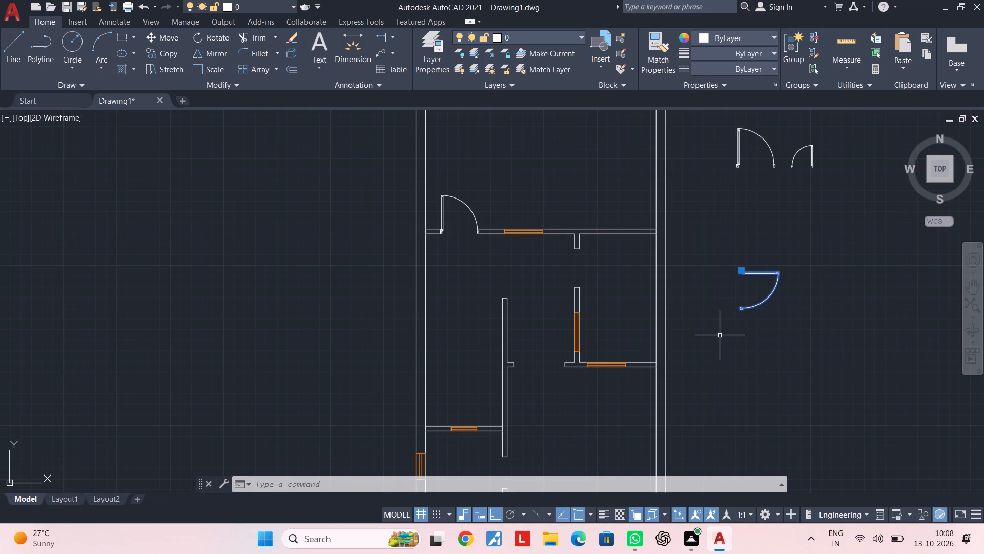
{"action": "type", "text": "mi"}
{"action": "key", "text": "space"}
{"action": "left_click", "coordinate": [802, 239]}
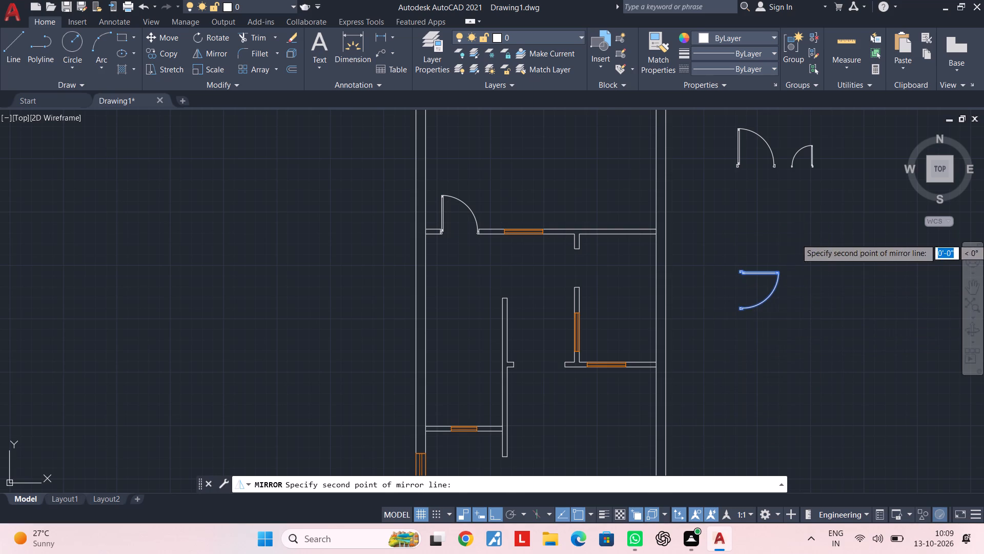
{"action": "left_click", "coordinate": [785, 327]}
{"action": "left_click_drag", "start_coordinate": [798, 374], "coordinate": [785, 327]}
{"action": "key", "text": "Escape"}
Copy the original rotated 3' door by its upper-left frame corner onto the lower-left corner of the wall stub below the upper partition.
{"action": "left_click_drag", "start_coordinate": [794, 242], "coordinate": [790, 246]}
{"action": "left_click", "coordinate": [748, 318]}
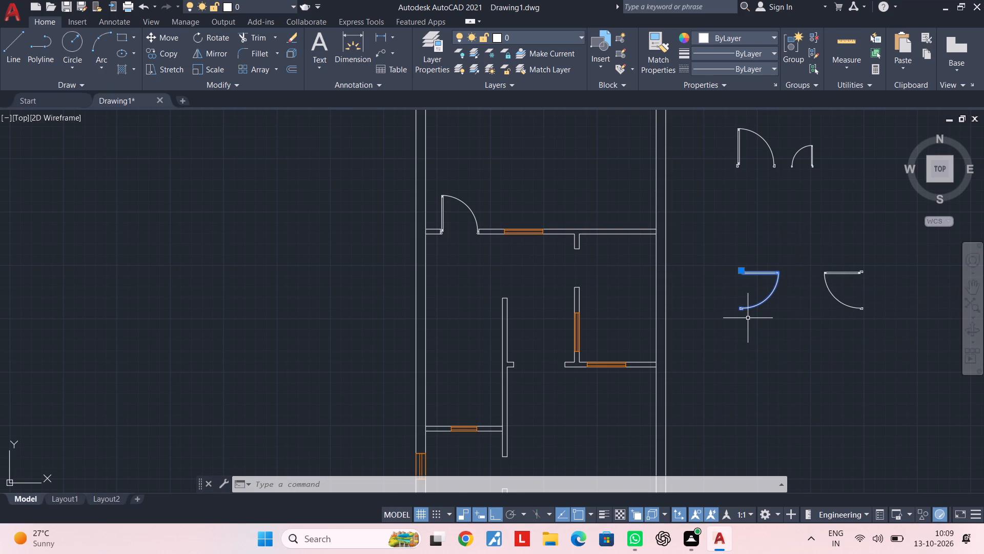
{"action": "type", "text": "co"}
{"action": "key", "text": "space"}
{"action": "scroll", "coordinate": [739, 262], "scroll_direction": "up", "scroll_amount": 4}
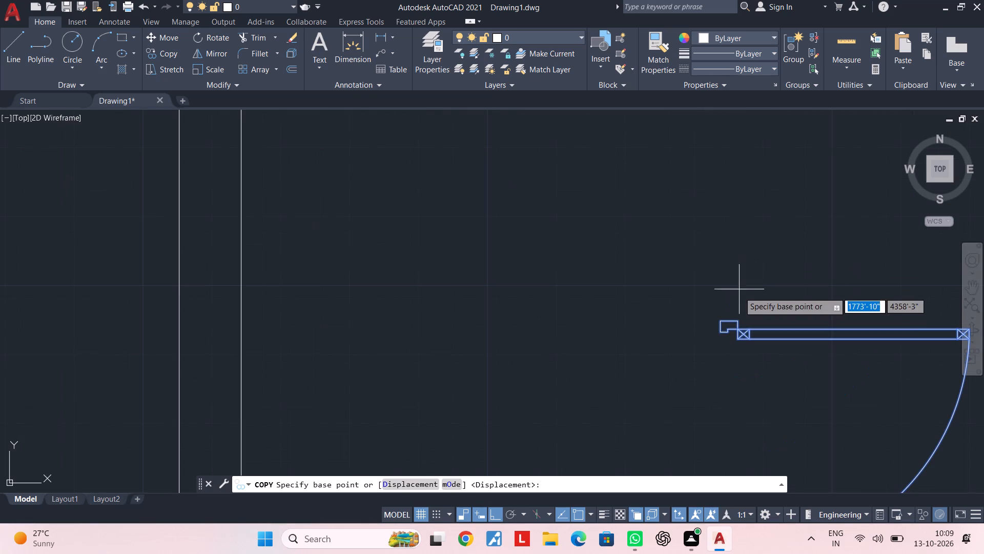
{"action": "left_click", "coordinate": [722, 318]}
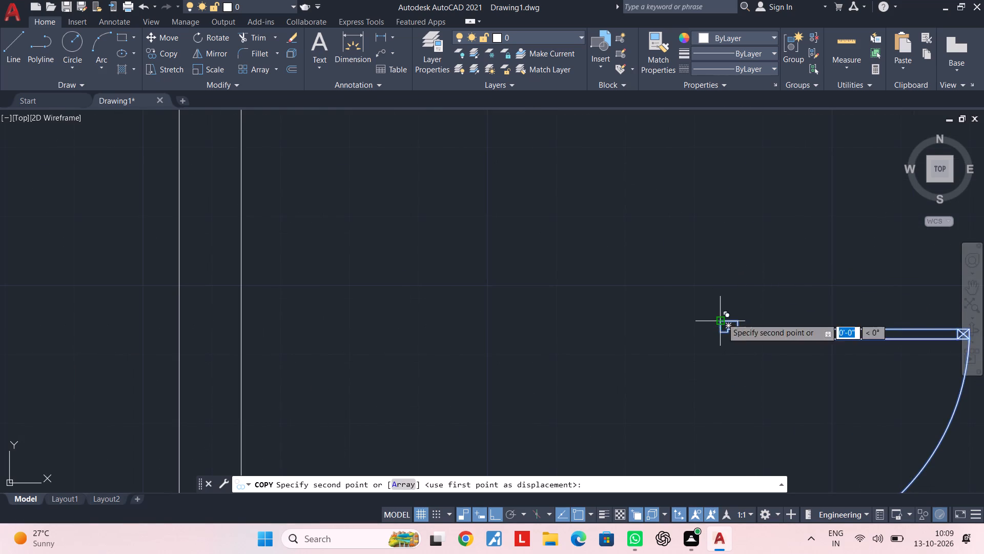
{"action": "scroll", "coordinate": [633, 307], "scroll_direction": "down", "scroll_amount": 5}
{"action": "middle_click_drag", "start_coordinate": [654, 296], "coordinate": [805, 289]}
{"action": "scroll", "coordinate": [684, 286], "scroll_direction": "up", "scroll_amount": 6}
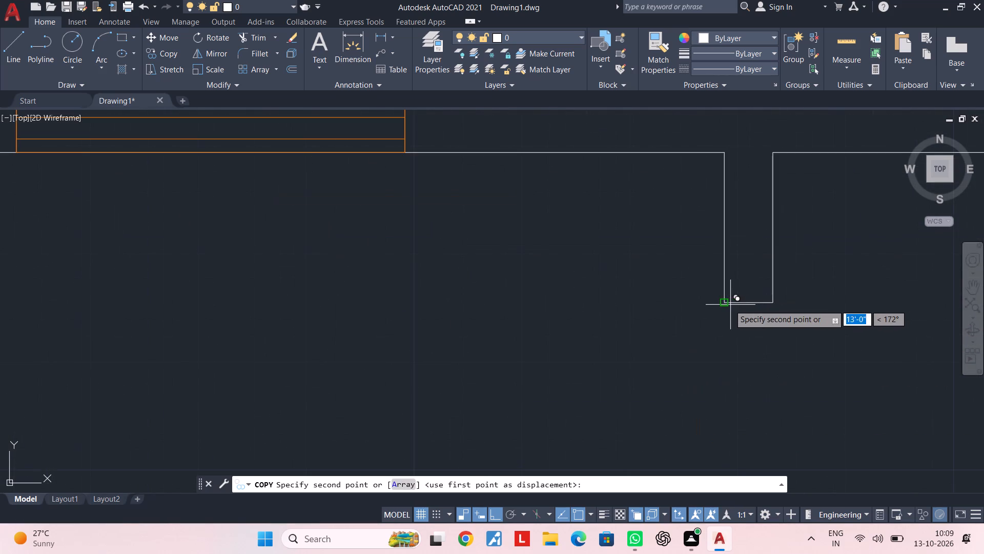
{"action": "left_click", "coordinate": [728, 305]}
{"action": "scroll", "coordinate": [793, 309], "scroll_direction": "down", "scroll_amount": 3}
{"action": "middle_click_drag", "start_coordinate": [796, 311], "coordinate": [631, 240]}
{"action": "scroll", "coordinate": [723, 303], "scroll_direction": "down", "scroll_amount": 3}
{"action": "middle_click_drag", "start_coordinate": [631, 259], "coordinate": [523, 221]}
{"action": "key", "text": "Escape"}
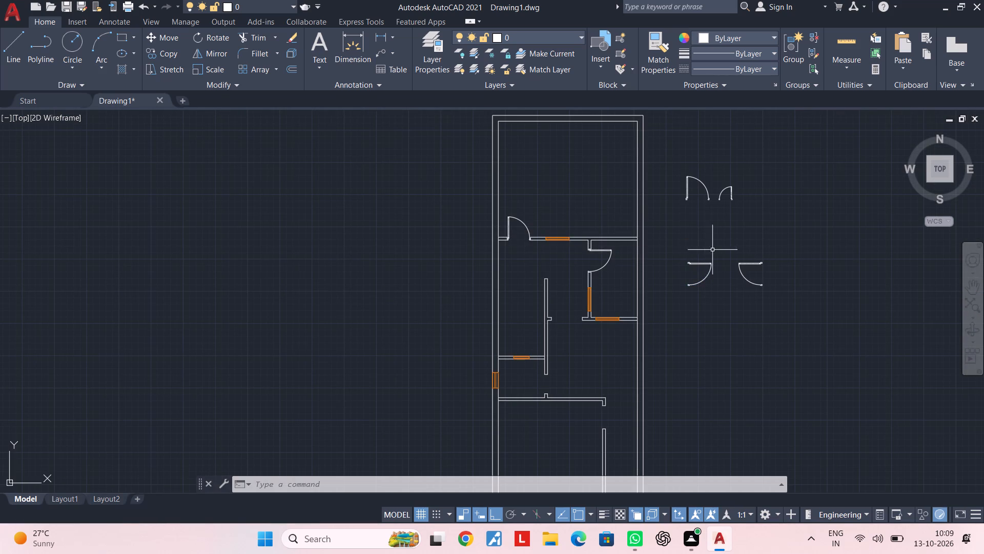
Copy the mirrored 3' door by its upper-right frame corner onto the lower-right corner of the wall stub at the lower room's doorway.
{"action": "left_click", "coordinate": [781, 253]}
{"action": "left_click", "coordinate": [722, 310]}
{"action": "key", "text": "c"}
{"action": "key", "text": "o"}
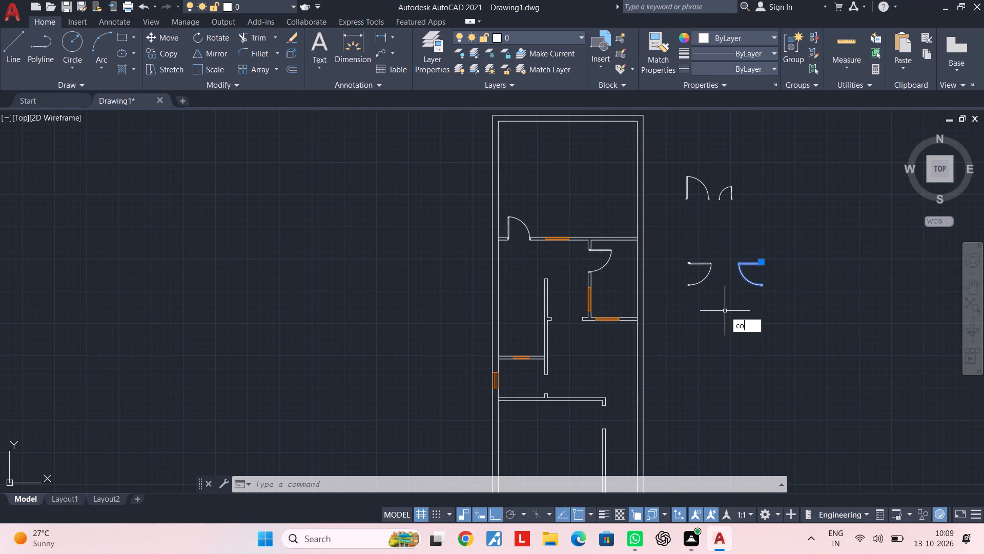
{"action": "key", "text": "space"}
{"action": "scroll", "coordinate": [765, 268], "scroll_direction": "up", "scroll_amount": 5}
{"action": "left_click", "coordinate": [702, 232]}
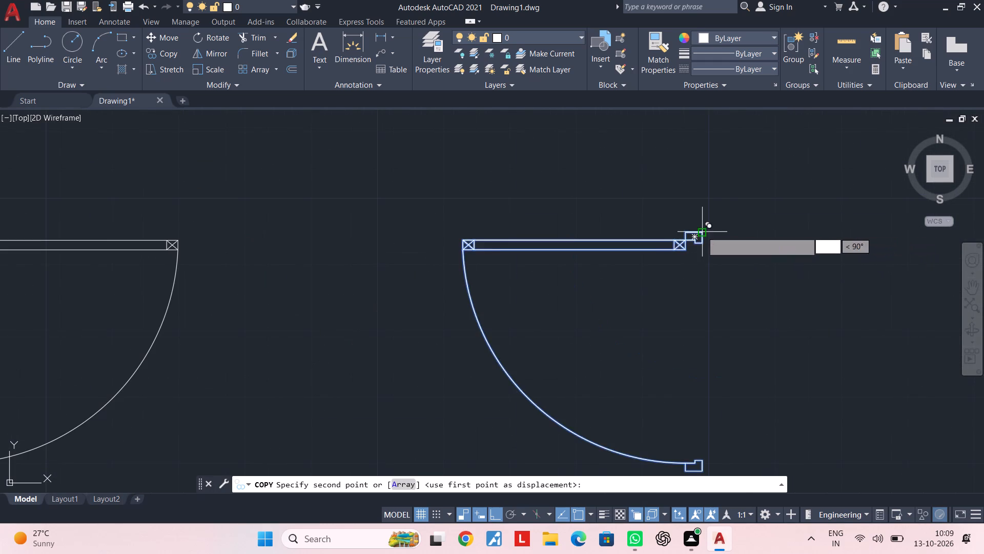
{"action": "scroll", "coordinate": [674, 249], "scroll_direction": "down", "scroll_amount": 4}
{"action": "middle_click_drag", "start_coordinate": [674, 252], "coordinate": [726, 157]}
{"action": "middle_click_drag", "start_coordinate": [649, 252], "coordinate": [723, 157]}
{"action": "scroll", "coordinate": [546, 290], "scroll_direction": "up", "scroll_amount": 3}
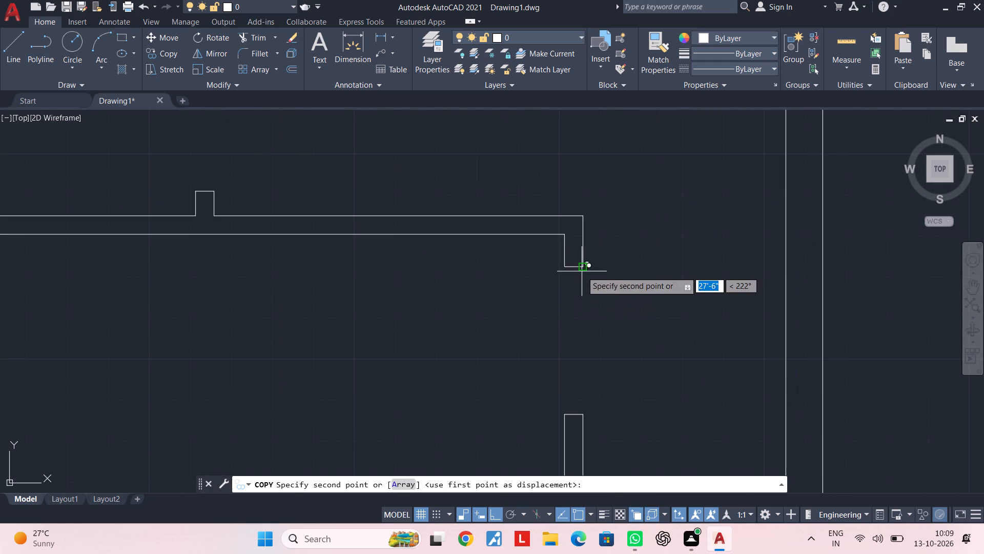
{"action": "left_click", "coordinate": [581, 265]}
{"action": "scroll", "coordinate": [591, 284], "scroll_direction": "down", "scroll_amount": 4}
{"action": "middle_click_drag", "start_coordinate": [605, 292], "coordinate": [661, 278]}
{"action": "key", "text": "Escape"}
{"action": "key", "text": "Escape"}
{"action": "key", "text": "Escape"}
{"action": "key", "text": "Escape"}
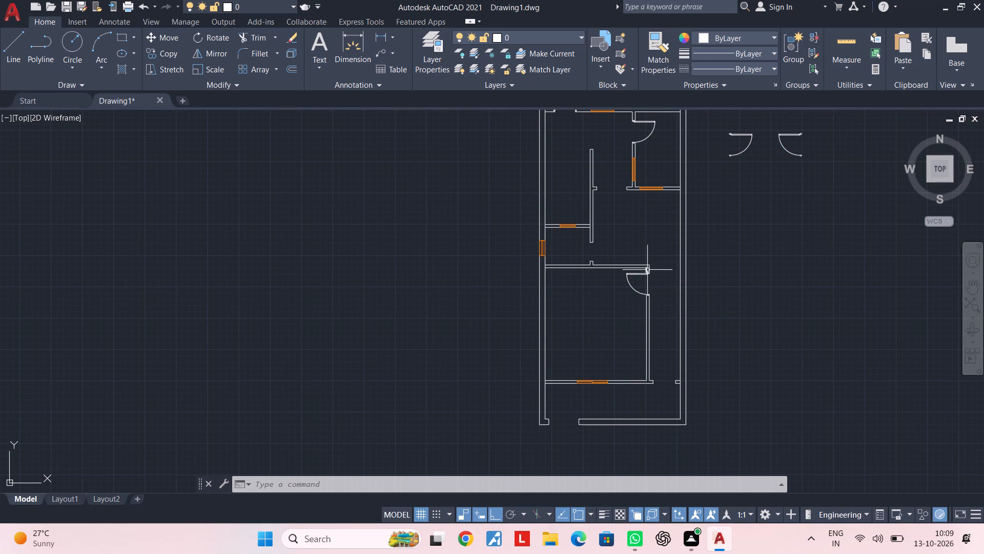
{"action": "key", "text": "Escape"}
{"action": "key", "text": "Escape"}
{"action": "key", "text": "Escape"}
{"action": "key", "text": "Escape"}
{"action": "key", "text": "Escape"}
{"action": "middle_click_drag", "start_coordinate": [639, 271], "coordinate": [627, 294]}
{"action": "key", "text": "Escape"}
{"action": "key", "text": "Escape"}
Mirror both rotated 3' doors outside the plan about a horizontal line below them, keeping the originals.
{"action": "scroll", "coordinate": [764, 166], "scroll_direction": "up", "scroll_amount": 2}
{"action": "middle_click_drag", "start_coordinate": [774, 182], "coordinate": [765, 193]}
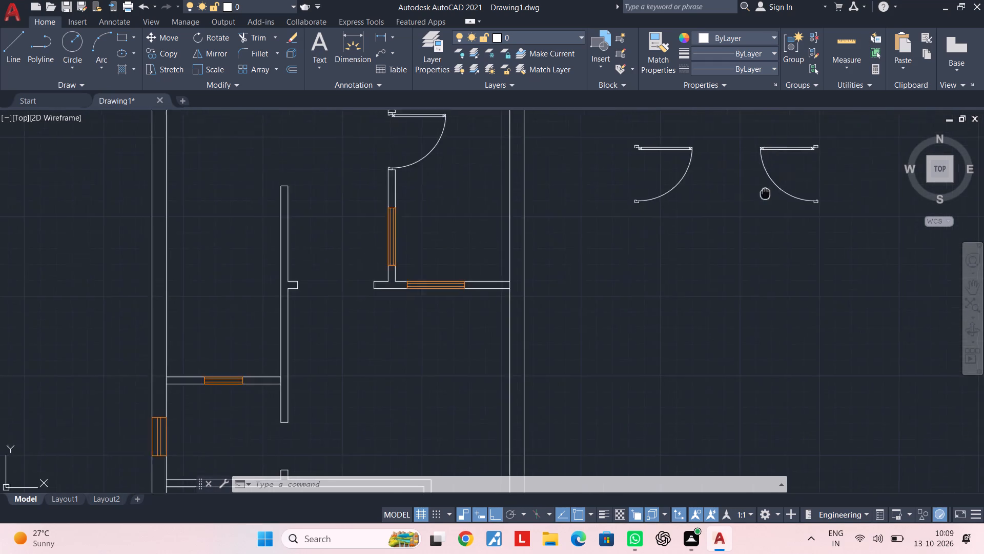
{"action": "middle_click_drag", "start_coordinate": [765, 193], "coordinate": [684, 256]}
{"action": "key", "text": "Escape"}
{"action": "key", "text": "Escape"}
{"action": "key", "text": "Escape"}
{"action": "key", "text": "Escape"}
{"action": "middle_click_drag", "start_coordinate": [681, 242], "coordinate": [750, 241]}
{"action": "key", "text": "Escape"}
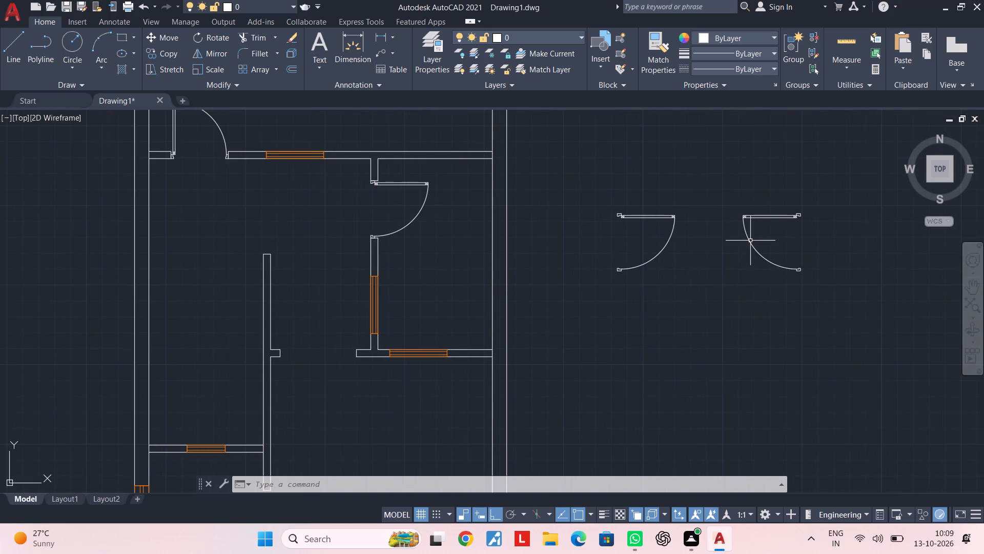
{"action": "key", "text": "Escape"}
{"action": "left_click_drag", "start_coordinate": [795, 181], "coordinate": [792, 192]}
{"action": "left_click", "coordinate": [726, 293]}
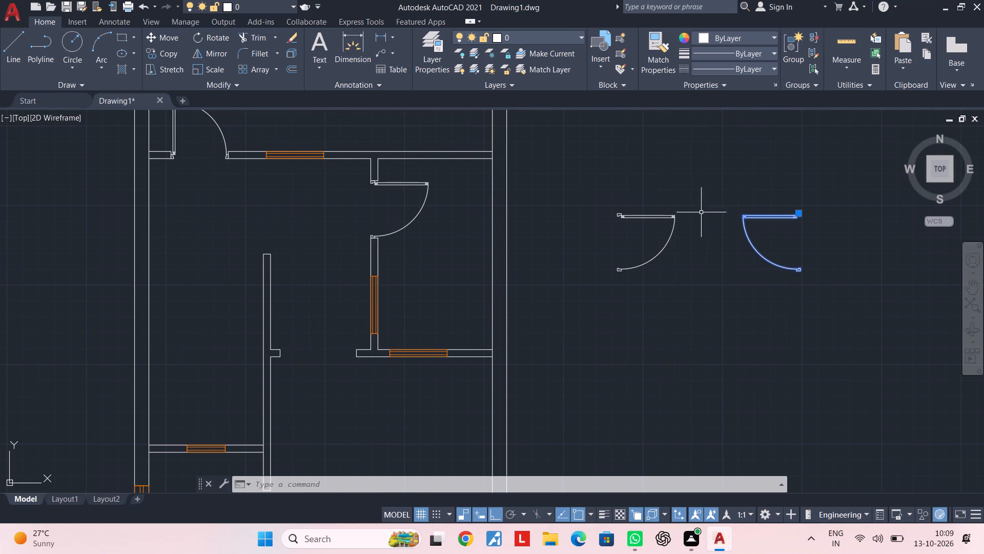
{"action": "left_click_drag", "start_coordinate": [699, 173], "coordinate": [698, 178]}
{"action": "left_click", "coordinate": [624, 306]}
{"action": "key", "text": "m"}
{"action": "key", "text": "i"}
{"action": "key", "text": "space"}
{"action": "left_click", "coordinate": [617, 324]}
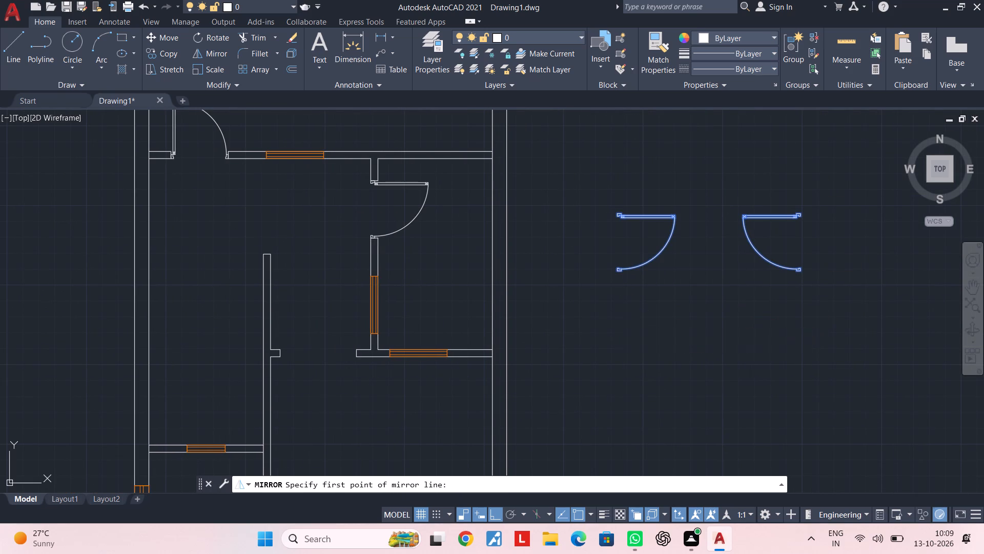
{"action": "left_click", "coordinate": [805, 319]}
{"action": "left_click_drag", "start_coordinate": [823, 366], "coordinate": [805, 319]}
{"action": "middle_click_drag", "start_coordinate": [764, 358], "coordinate": [749, 281]}
{"action": "key", "text": "Escape"}
{"action": "scroll", "coordinate": [750, 284], "scroll_direction": "up", "scroll_amount": 1}
{"action": "key", "text": "Escape"}
{"action": "key", "text": "Escape"}
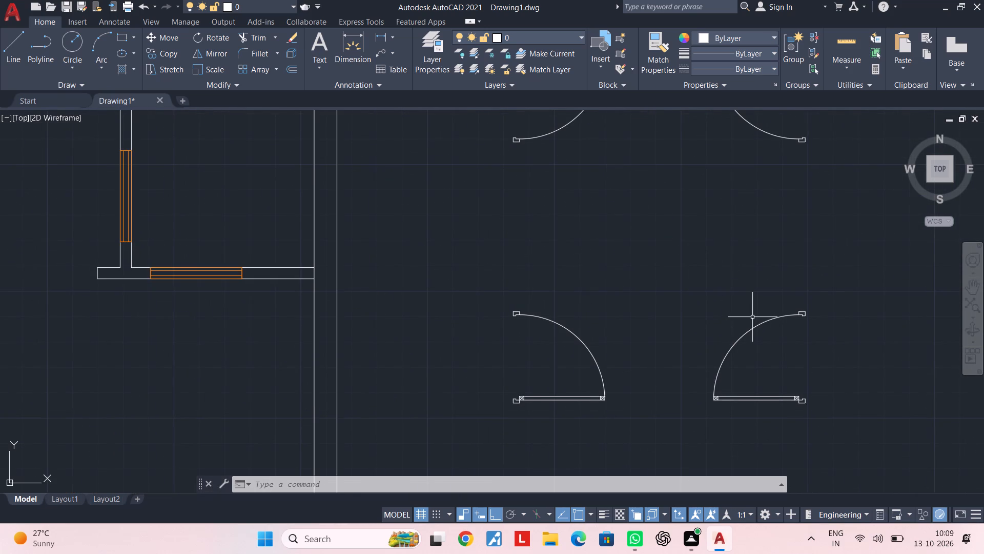
Scale the lower-right spare door by reference from its lower-right frame corner, using its full frame width, to 2'6".
{"action": "middle_click_drag", "start_coordinate": [752, 327], "coordinate": [785, 274]}
{"action": "key", "text": "Escape"}
{"action": "key", "text": "Escape"}
{"action": "key", "text": "Escape"}
{"action": "key", "text": "Escape"}
{"action": "middle_click_drag", "start_coordinate": [805, 315], "coordinate": [766, 315]}
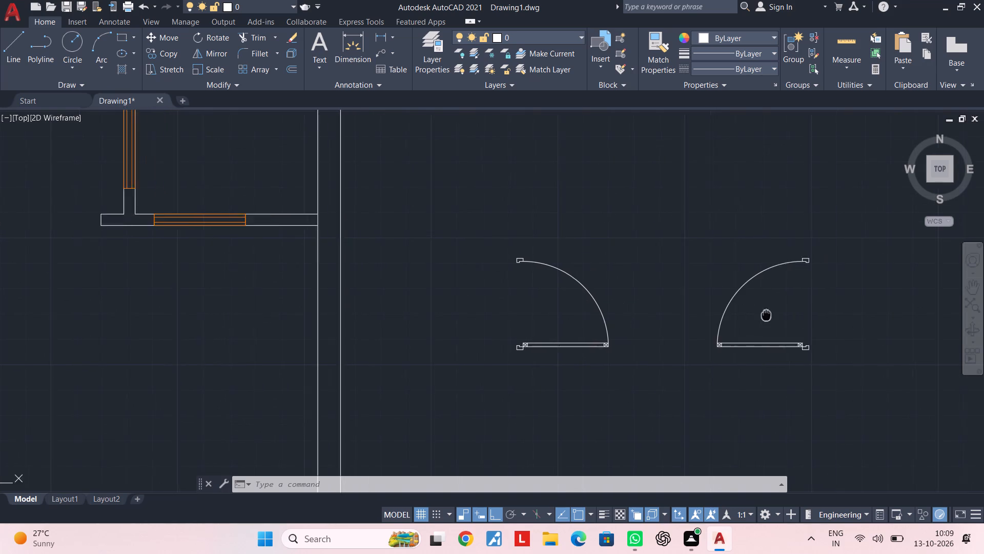
{"action": "middle_click_drag", "start_coordinate": [766, 315], "coordinate": [686, 315]}
{"action": "key", "text": "Escape"}
{"action": "left_click", "coordinate": [742, 321]}
{"action": "left_click", "coordinate": [672, 363]}
{"action": "type", "text": "sc"}
{"action": "key", "text": "space"}
{"action": "scroll", "coordinate": [729, 353], "scroll_direction": "up", "scroll_amount": 3}
{"action": "left_click", "coordinate": [677, 342]}
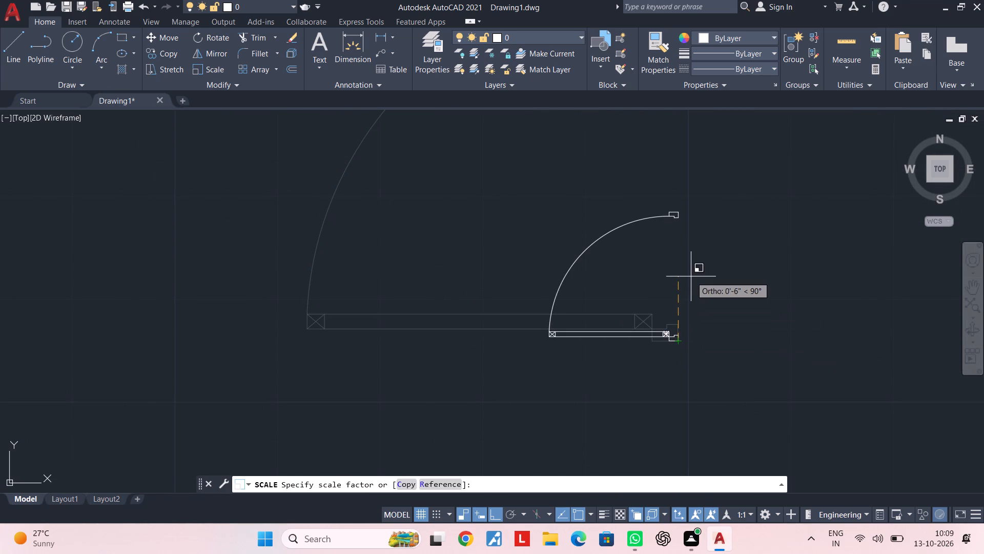
{"action": "type", "text": "r"}
{"action": "key", "text": "space"}
{"action": "left_click", "coordinate": [679, 344]}
{"action": "middle_click_drag", "start_coordinate": [681, 216], "coordinate": [664, 340]}
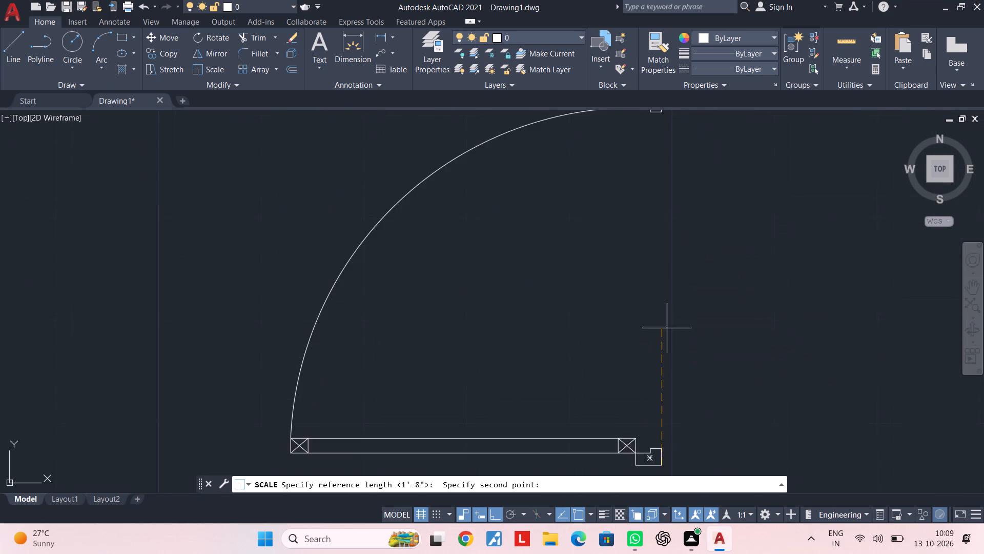
{"action": "scroll", "coordinate": [691, 190], "scroll_direction": "down", "scroll_amount": 2}
{"action": "middle_click_drag", "start_coordinate": [693, 195], "coordinate": [676, 283]}
{"action": "scroll", "coordinate": [671, 251], "scroll_direction": "up", "scroll_amount": 3}
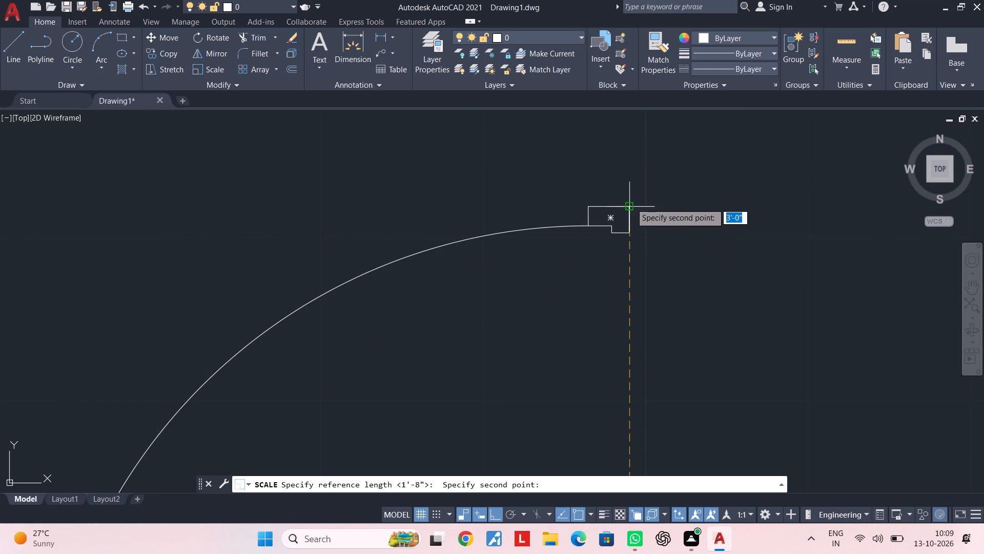
{"action": "left_click", "coordinate": [630, 204]}
{"action": "scroll", "coordinate": [631, 279], "scroll_direction": "down", "scroll_amount": 4}
{"action": "middle_click_drag", "start_coordinate": [631, 279], "coordinate": [631, 164]}
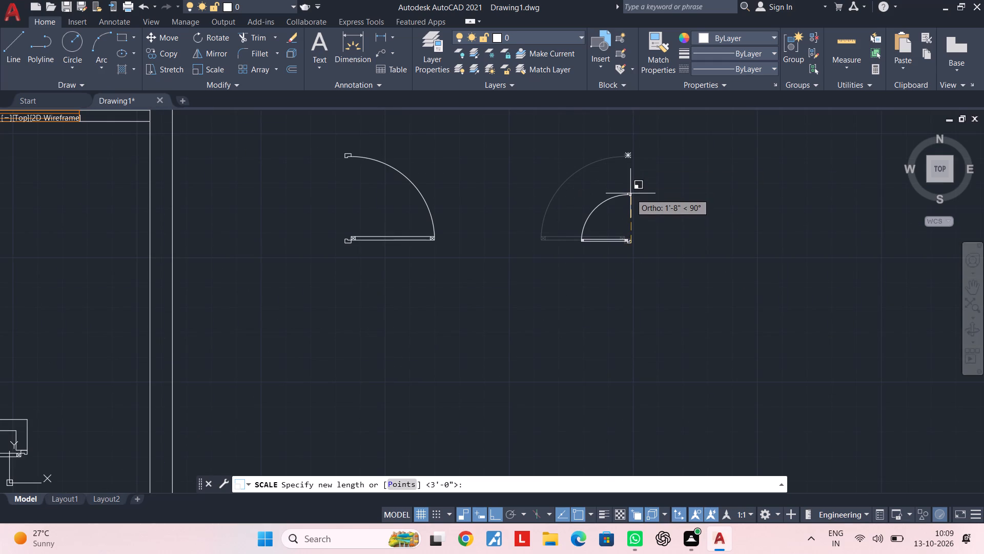
{"action": "type", "text": "2'6\""}
{"action": "key", "text": "Return"}
{"action": "key", "text": "Escape"}
{"action": "key", "text": "Escape"}
Copy the 2'6" door by its lower-right frame corner onto the top-right corner of the short stub at the small room's opening.
{"action": "middle_click_drag", "start_coordinate": [619, 227], "coordinate": [632, 257]}
{"action": "scroll", "coordinate": [632, 257], "scroll_direction": "down", "scroll_amount": 1}
{"action": "key", "text": "Escape"}
{"action": "left_click_drag", "start_coordinate": [681, 167], "coordinate": [677, 184]}
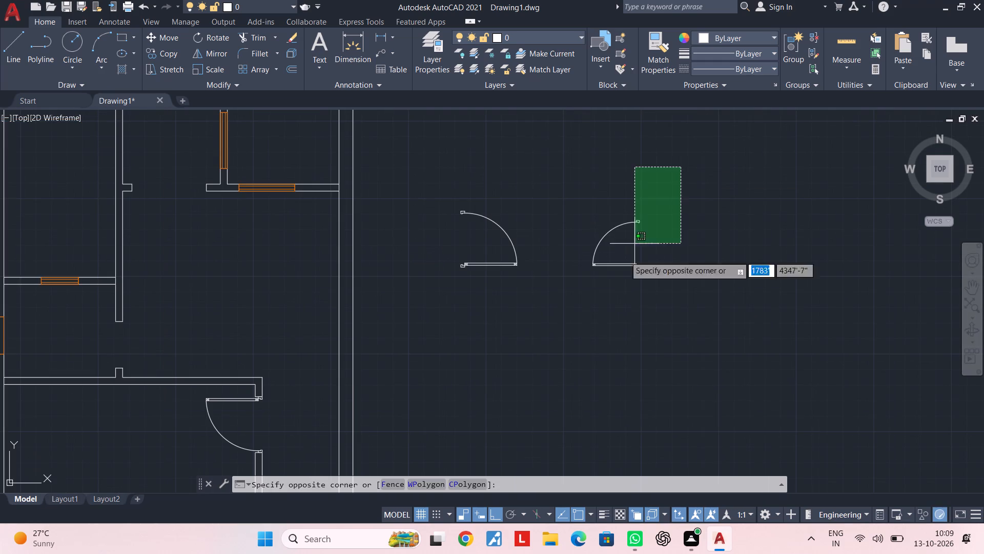
{"action": "left_click", "coordinate": [580, 321]}
{"action": "type", "text": "co"}
{"action": "key", "text": "space"}
{"action": "scroll", "coordinate": [646, 270], "scroll_direction": "up", "scroll_amount": 2}
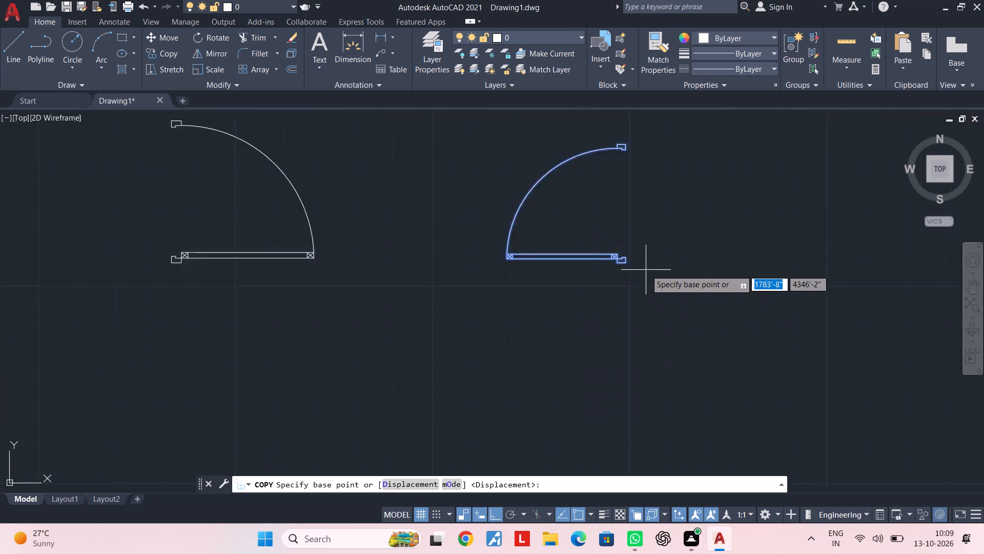
{"action": "scroll", "coordinate": [646, 270], "scroll_direction": "up", "scroll_amount": 1}
{"action": "left_click", "coordinate": [612, 259]}
{"action": "scroll", "coordinate": [524, 294], "scroll_direction": "down", "scroll_amount": 4}
{"action": "middle_click_drag", "start_coordinate": [547, 284], "coordinate": [805, 233]}
{"action": "middle_click_drag", "start_coordinate": [673, 273], "coordinate": [797, 251]}
{"action": "scroll", "coordinate": [602, 278], "scroll_direction": "up", "scroll_amount": 3}
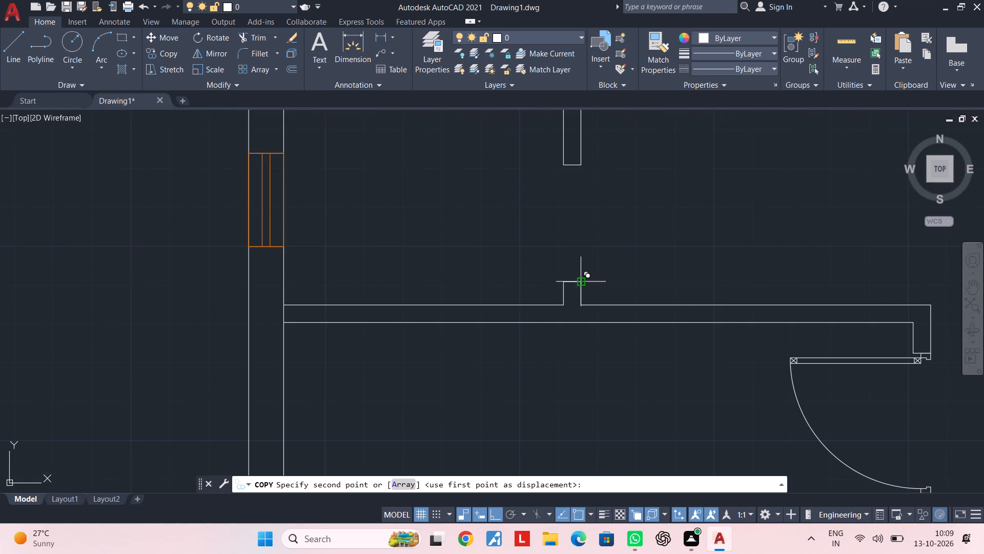
{"action": "left_click", "coordinate": [579, 278]}
{"action": "key", "text": "Escape"}
{"action": "scroll", "coordinate": [664, 270], "scroll_direction": "down", "scroll_amount": 4}
{"action": "middle_click_drag", "start_coordinate": [785, 260], "coordinate": [723, 274]}
{"action": "key", "text": "Escape"}
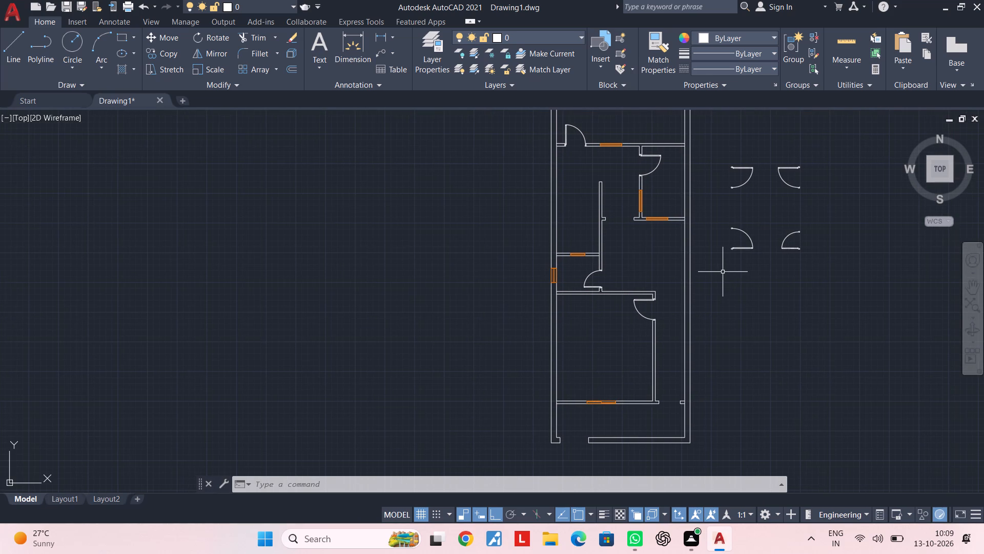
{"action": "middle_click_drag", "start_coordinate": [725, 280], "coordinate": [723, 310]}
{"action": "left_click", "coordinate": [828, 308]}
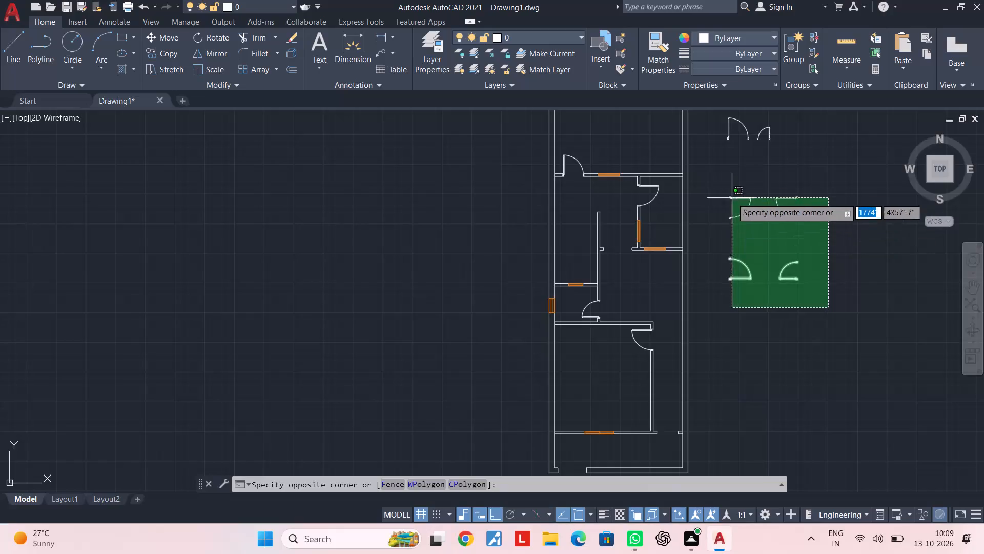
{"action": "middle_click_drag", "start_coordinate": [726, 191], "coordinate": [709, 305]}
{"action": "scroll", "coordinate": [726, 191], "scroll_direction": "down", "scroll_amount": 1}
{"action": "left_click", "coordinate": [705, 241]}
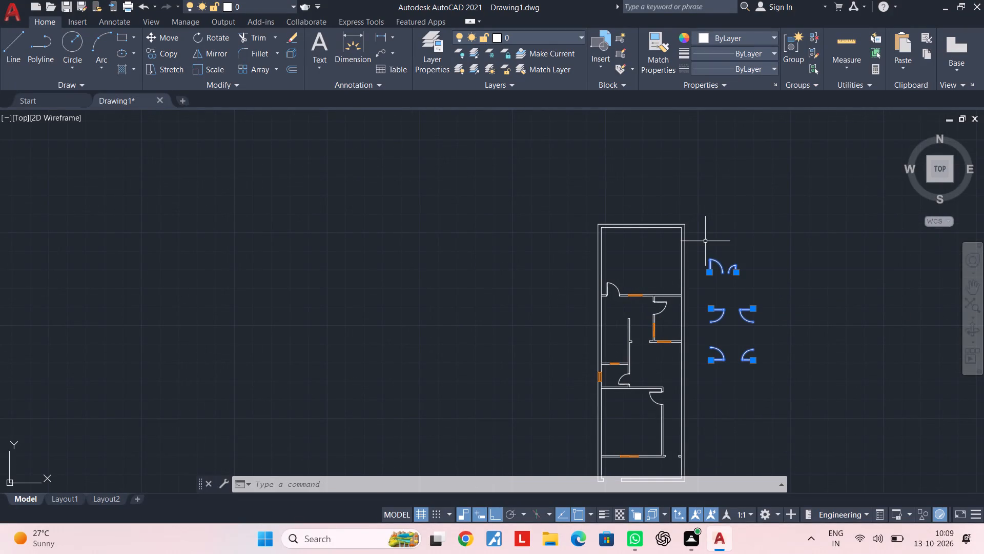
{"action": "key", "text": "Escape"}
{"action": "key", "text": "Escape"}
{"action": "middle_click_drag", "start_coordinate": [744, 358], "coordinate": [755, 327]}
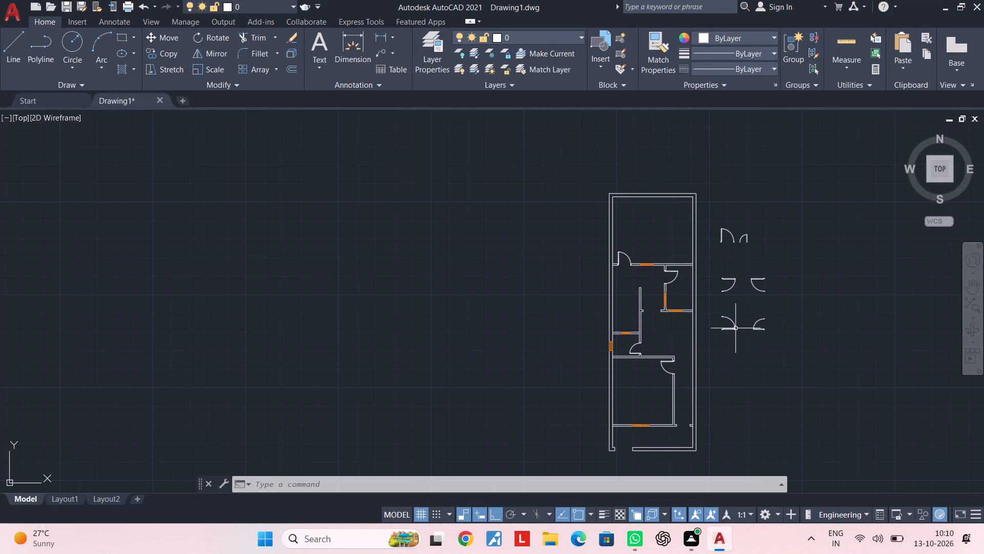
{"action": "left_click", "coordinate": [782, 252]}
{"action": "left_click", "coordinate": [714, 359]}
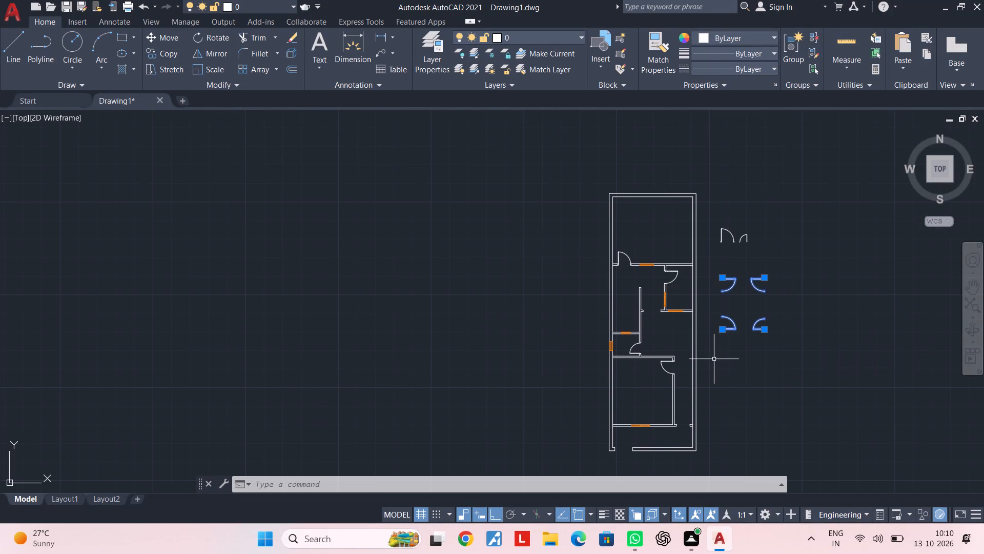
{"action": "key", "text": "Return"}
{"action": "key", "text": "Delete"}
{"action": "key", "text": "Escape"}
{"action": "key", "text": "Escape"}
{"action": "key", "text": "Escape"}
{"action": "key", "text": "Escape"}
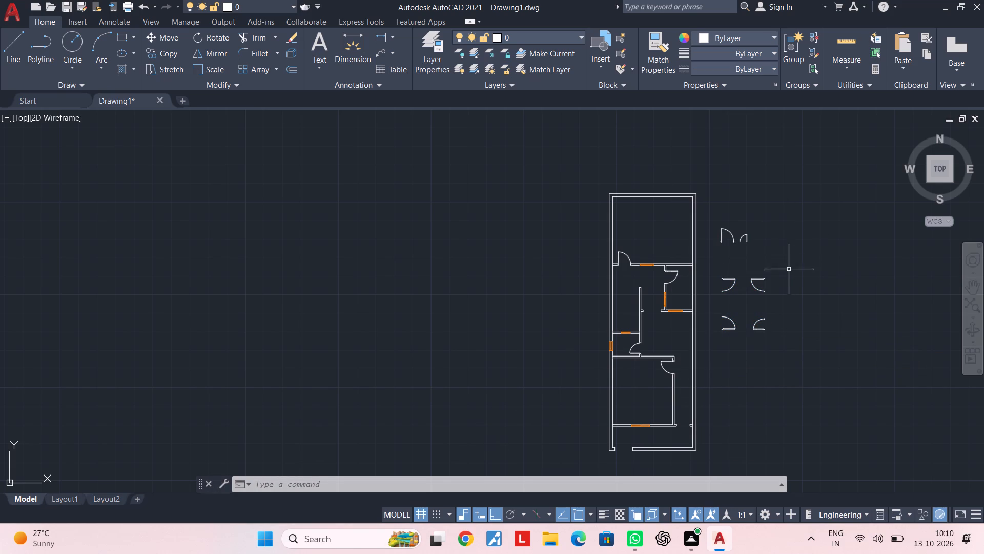
Delete the four spare rotated and mirrored doors outside the plan, keeping the two source doors above them.
{"action": "left_click_drag", "start_coordinate": [792, 254], "coordinate": [792, 276]}
{"action": "left_click", "coordinate": [711, 357]}
{"action": "key", "text": "Delete"}
{"action": "key", "text": "Escape"}
{"action": "scroll", "coordinate": [726, 442], "scroll_direction": "up", "scroll_amount": 1}
{"action": "key", "text": "Escape"}
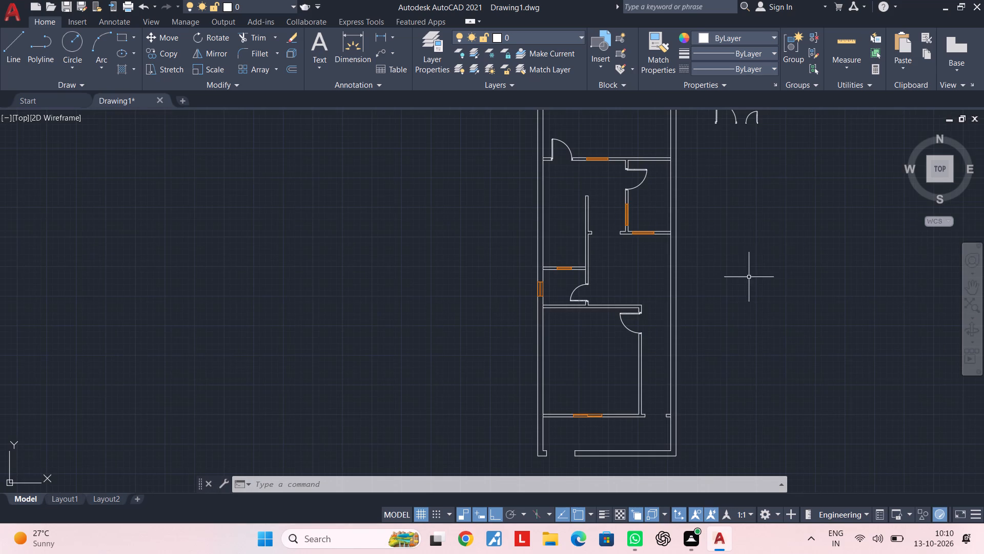
Delete the smaller source door outside the plan.
{"action": "middle_click_drag", "start_coordinate": [810, 171], "coordinate": [817, 300]}
{"action": "scroll", "coordinate": [797, 264], "scroll_direction": "up", "scroll_amount": 2}
{"action": "middle_click_drag", "start_coordinate": [741, 247], "coordinate": [757, 378]}
{"action": "scroll", "coordinate": [699, 342], "scroll_direction": "up", "scroll_amount": 1}
{"action": "middle_click_drag", "start_coordinate": [743, 334], "coordinate": [789, 298]}
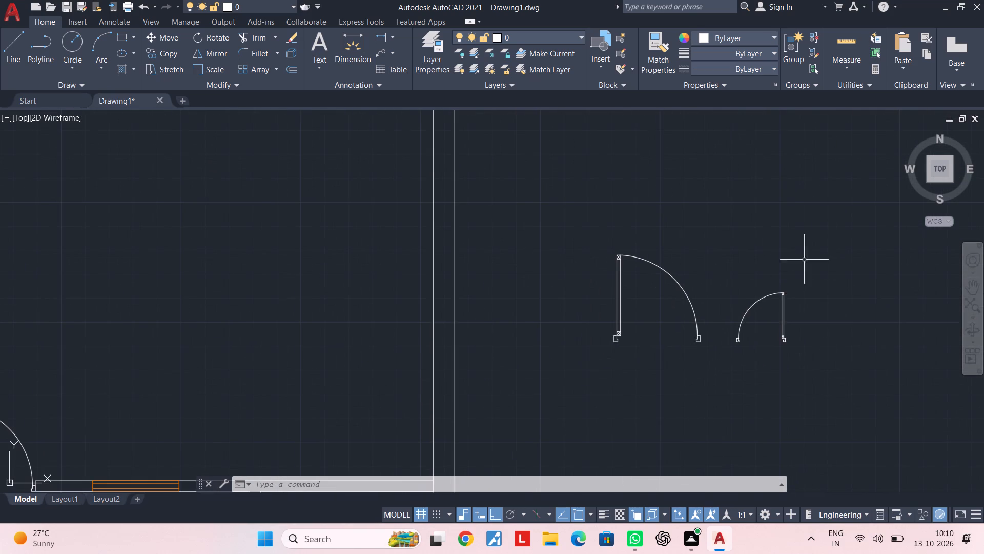
{"action": "left_click_drag", "start_coordinate": [808, 250], "coordinate": [807, 265]}
{"action": "left_click", "coordinate": [749, 378]}
{"action": "key", "text": "Delete"}
{"action": "key", "text": "Escape"}
{"action": "key", "text": "Escape"}
Scale the remaining source door by reference from its lower-left frame corner, using its full frame width, to 2'.
{"action": "left_click", "coordinate": [686, 255]}
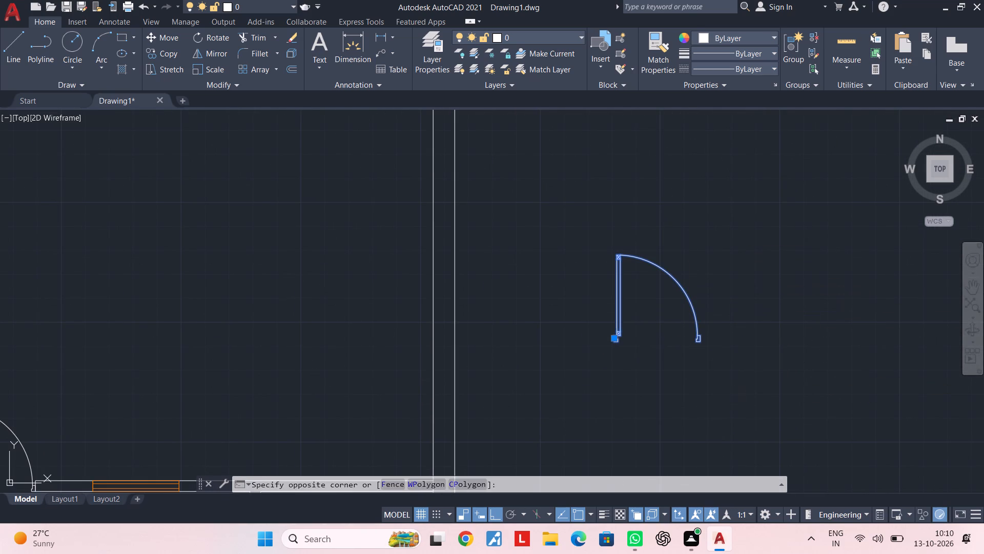
{"action": "left_click", "coordinate": [618, 309]}
{"action": "type", "text": "sc"}
{"action": "key", "text": "space"}
{"action": "scroll", "coordinate": [612, 353], "scroll_direction": "up", "scroll_amount": 3}
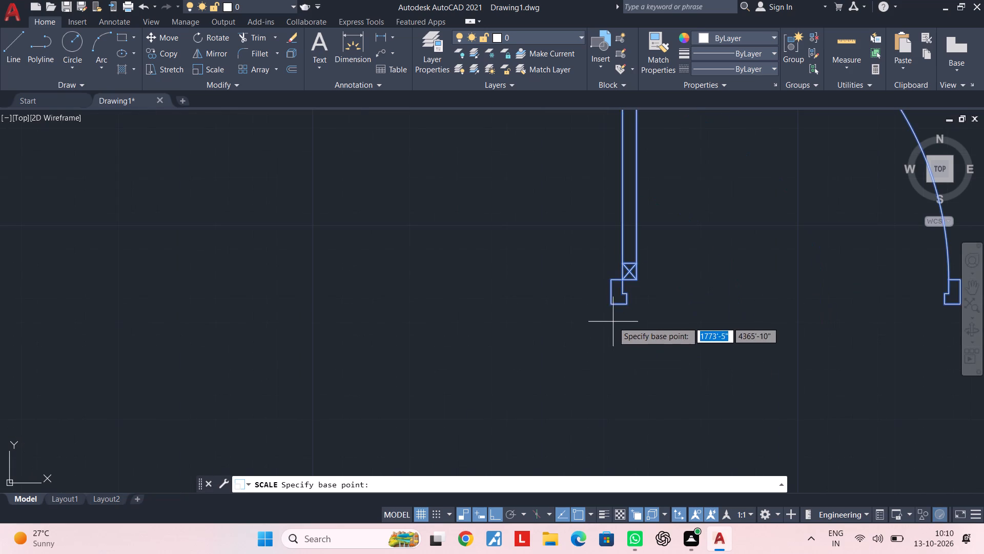
{"action": "left_click", "coordinate": [608, 304]}
{"action": "type", "text": "r"}
{"action": "key", "text": "space"}
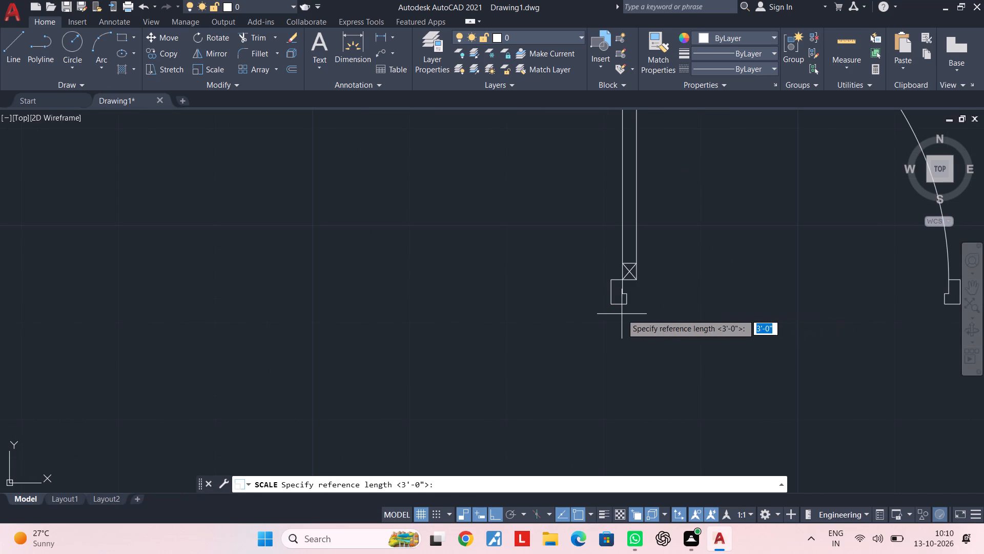
{"action": "left_click", "coordinate": [610, 306]}
{"action": "middle_click_drag", "start_coordinate": [818, 317], "coordinate": [718, 328]}
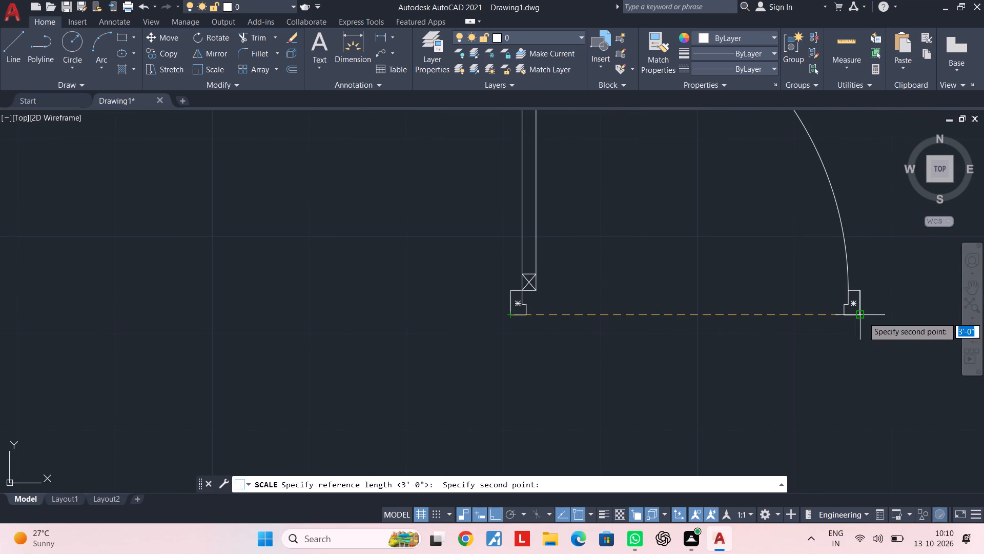
{"action": "left_click", "coordinate": [859, 317]}
{"action": "type", "text": "2'"}
{"action": "key", "text": "Return"}
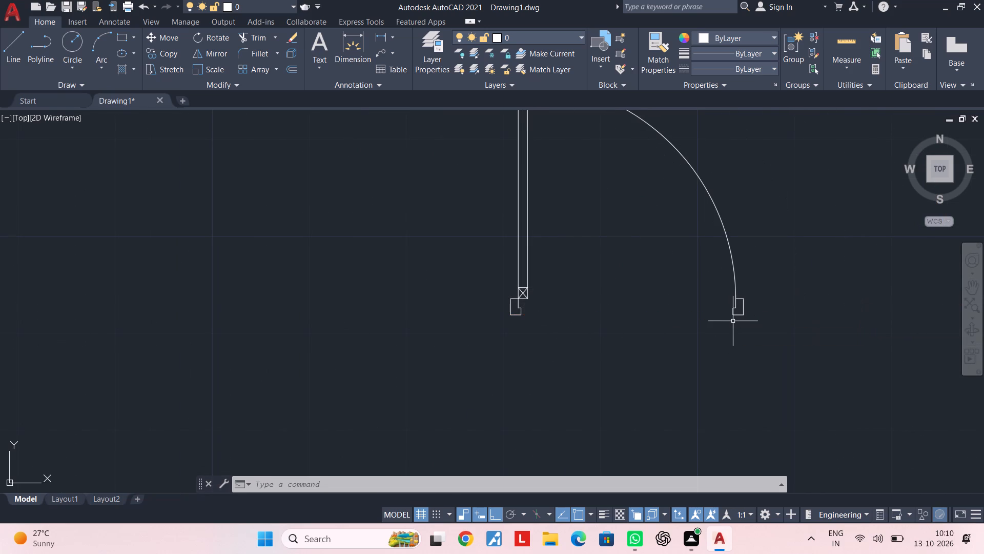
{"action": "key", "text": "Escape"}
{"action": "key", "text": "Escape"}
{"action": "scroll", "coordinate": [704, 311], "scroll_direction": "up", "scroll_amount": 1}
{"action": "key", "text": "Escape"}
{"action": "key", "text": "Escape"}
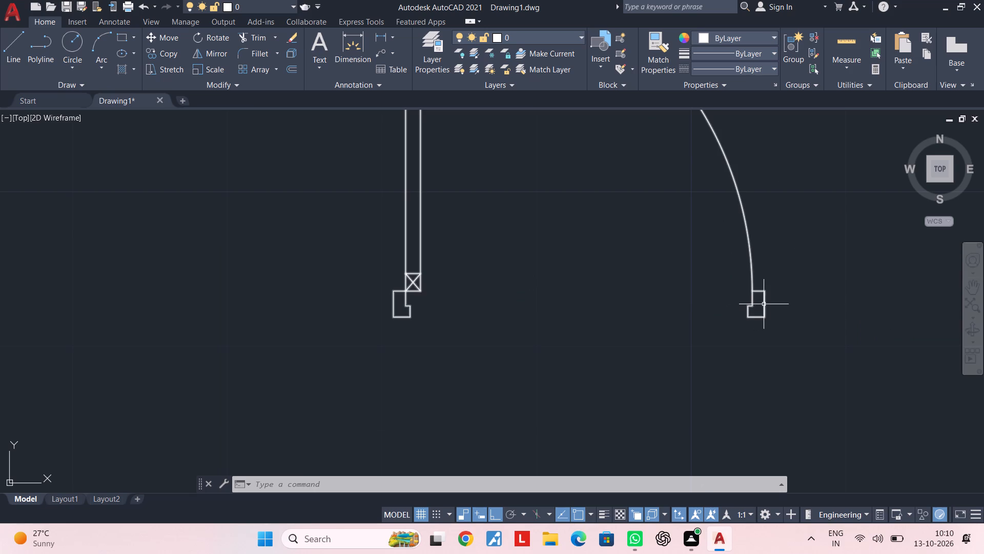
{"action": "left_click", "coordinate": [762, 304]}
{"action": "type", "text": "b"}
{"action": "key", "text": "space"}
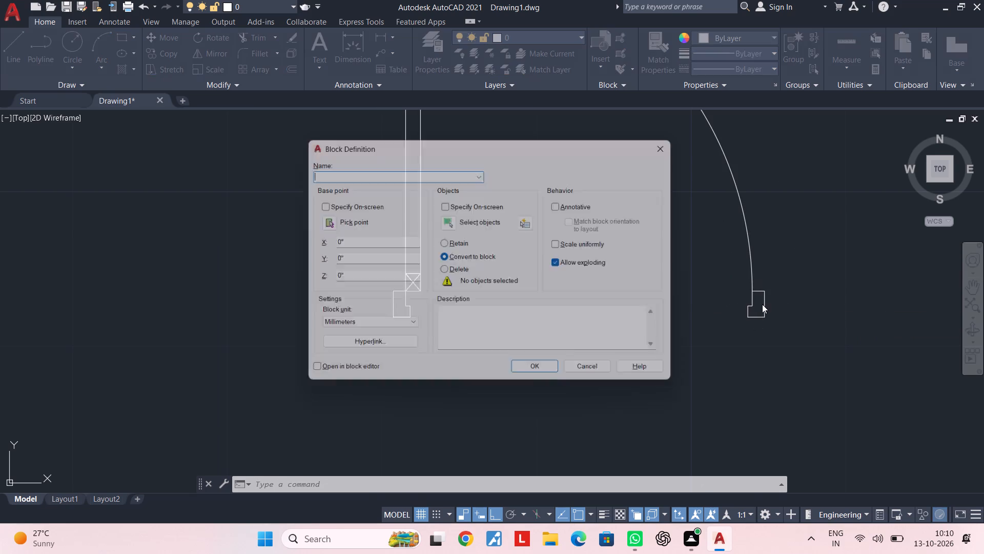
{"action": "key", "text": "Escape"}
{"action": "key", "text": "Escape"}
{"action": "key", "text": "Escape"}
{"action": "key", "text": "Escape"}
Explode the 2' source door block into separate objects.
{"action": "left_click", "coordinate": [766, 304]}
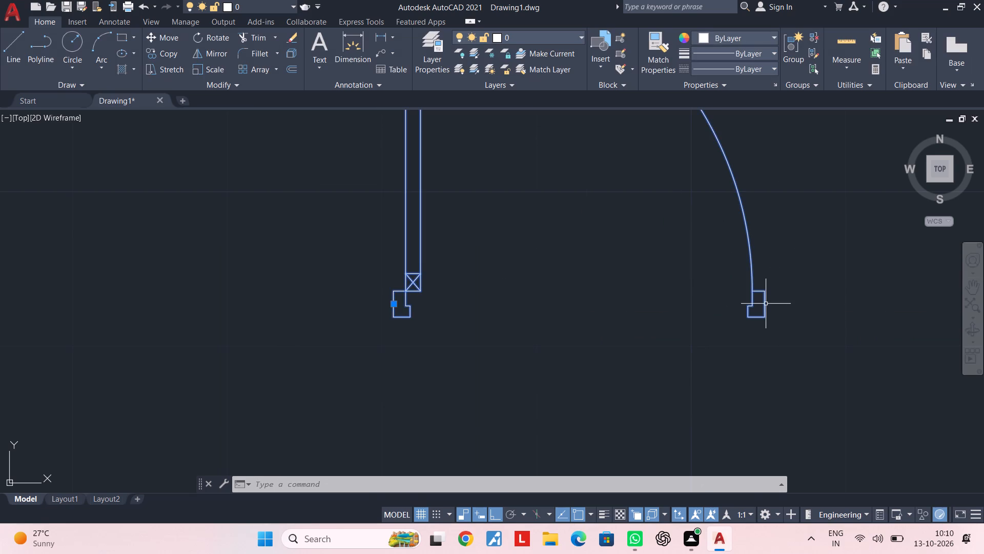
{"action": "type", "text": "x"}
{"action": "key", "text": "space"}
Delete the exploded door's right frame piece, at the free end of the swing arc.
{"action": "left_click", "coordinate": [771, 295]}
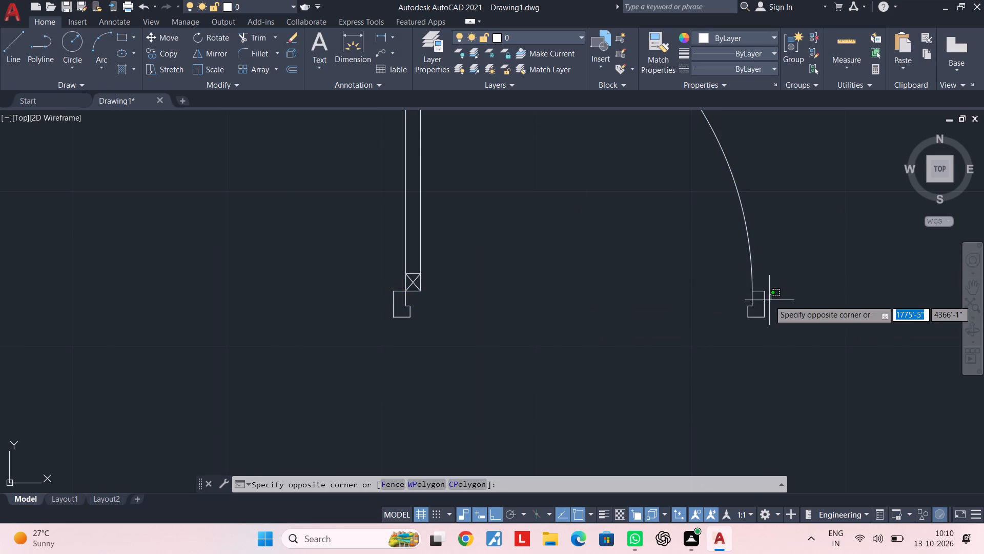
{"action": "left_click", "coordinate": [761, 318]}
{"action": "key", "text": "Delete"}
{"action": "key", "text": "Escape"}
{"action": "key", "text": "Escape"}
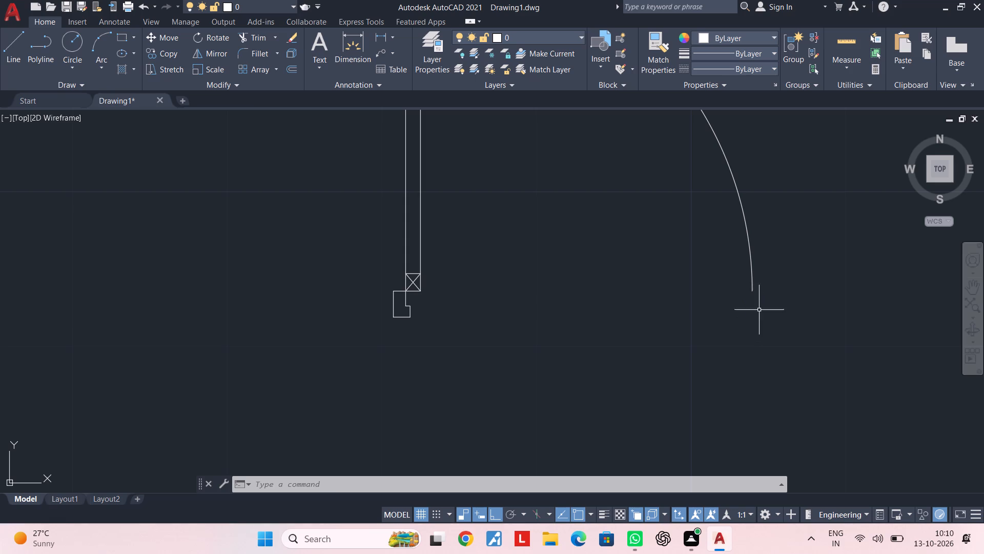
{"action": "key", "text": "Escape"}
Measure the door's width between the swing arc's free end and the outer upper corner of the left frame piece.
{"action": "scroll", "coordinate": [741, 301], "scroll_direction": "down", "scroll_amount": 2}
{"action": "middle_click_drag", "start_coordinate": [741, 301], "coordinate": [741, 312]}
{"action": "key", "text": "Escape"}
{"action": "key", "text": "Escape"}
{"action": "left_click", "coordinate": [376, 34]}
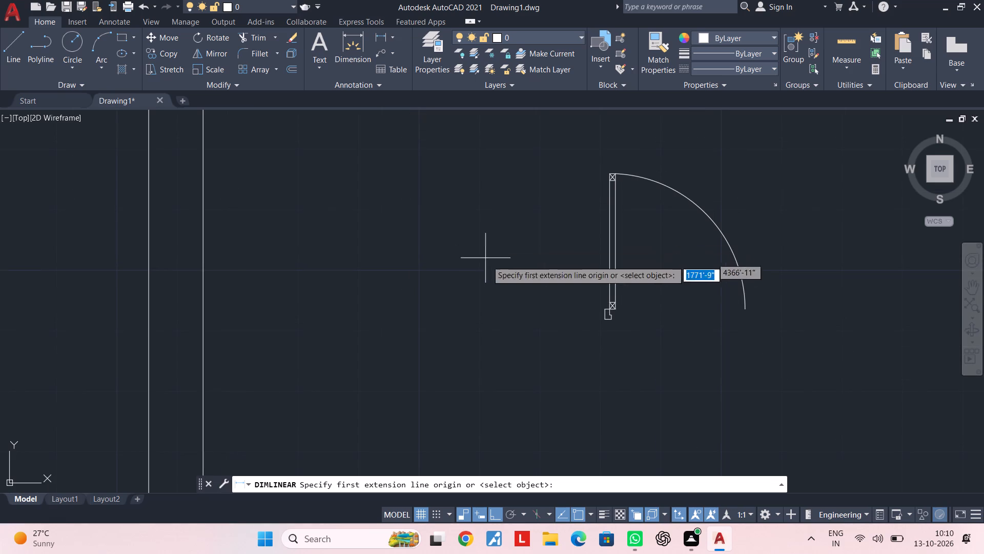
{"action": "scroll", "coordinate": [608, 327], "scroll_direction": "up", "scroll_amount": 3}
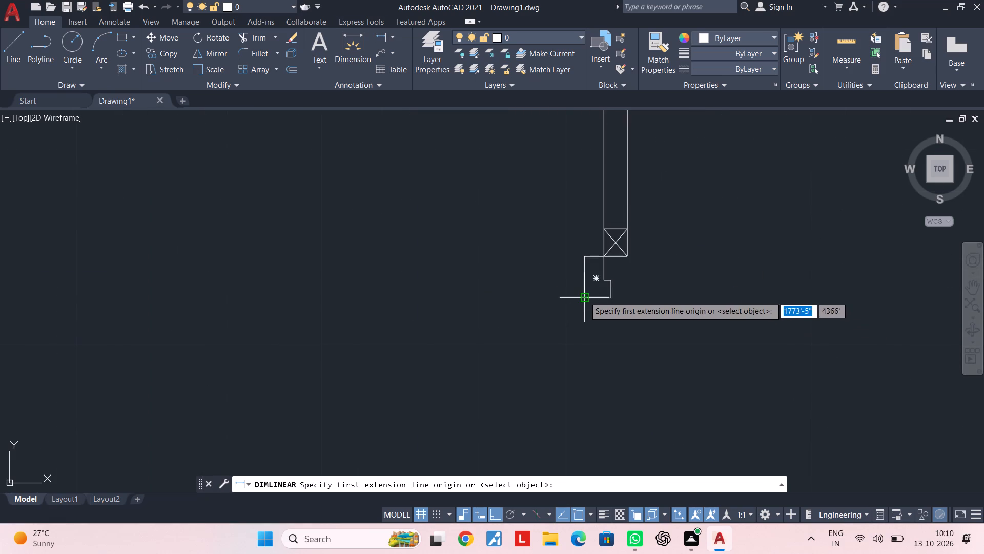
{"action": "left_click", "coordinate": [584, 296]}
{"action": "scroll", "coordinate": [797, 299], "scroll_direction": "down", "scroll_amount": 3}
{"action": "middle_click_drag", "start_coordinate": [796, 298], "coordinate": [627, 300]}
{"action": "key", "text": "Escape"}
{"action": "key", "text": "space"}
{"action": "scroll", "coordinate": [717, 296], "scroll_direction": "up", "scroll_amount": 3}
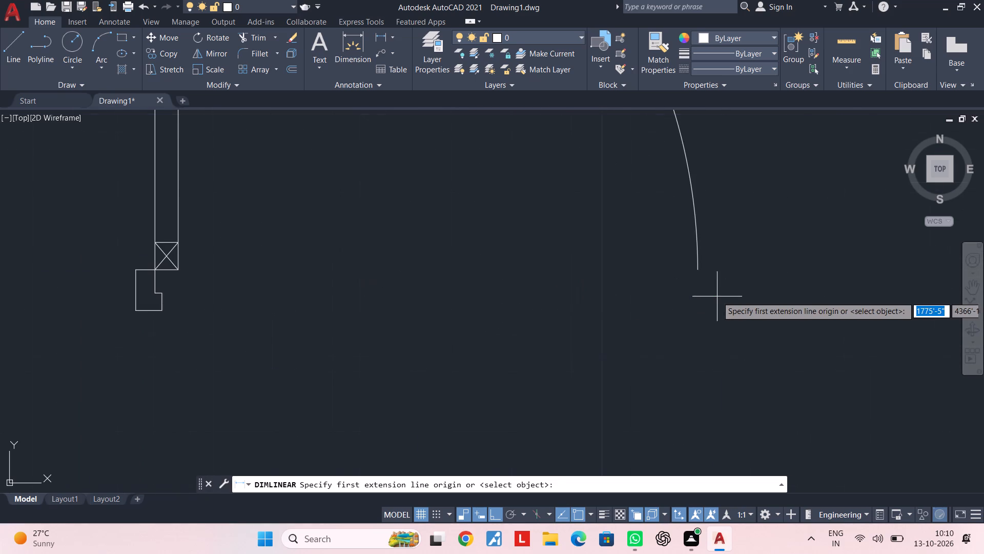
{"action": "left_click", "coordinate": [698, 269]}
{"action": "middle_click_drag", "start_coordinate": [378, 285], "coordinate": [627, 278]}
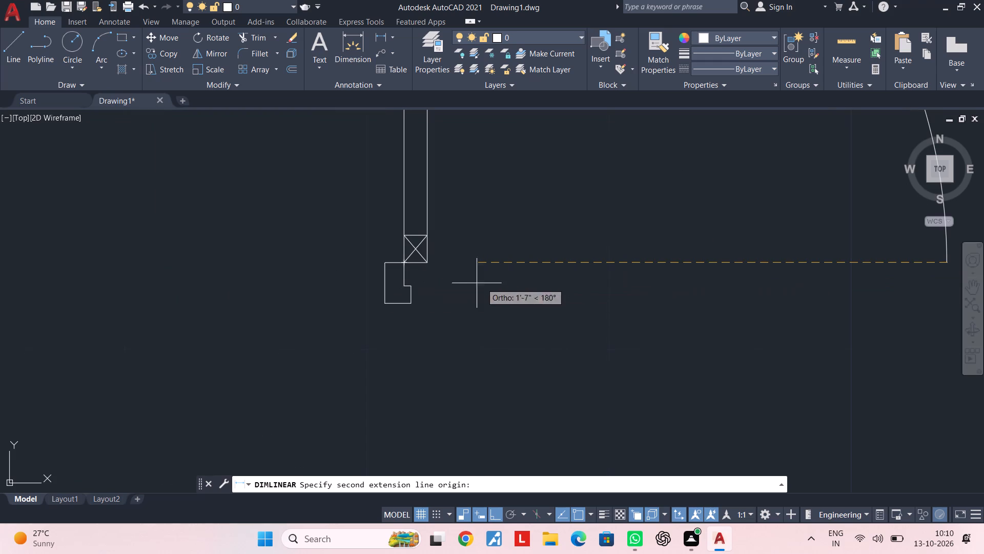
{"action": "left_click", "coordinate": [384, 266]}
{"action": "scroll", "coordinate": [384, 266], "scroll_direction": "down", "scroll_amount": 1}
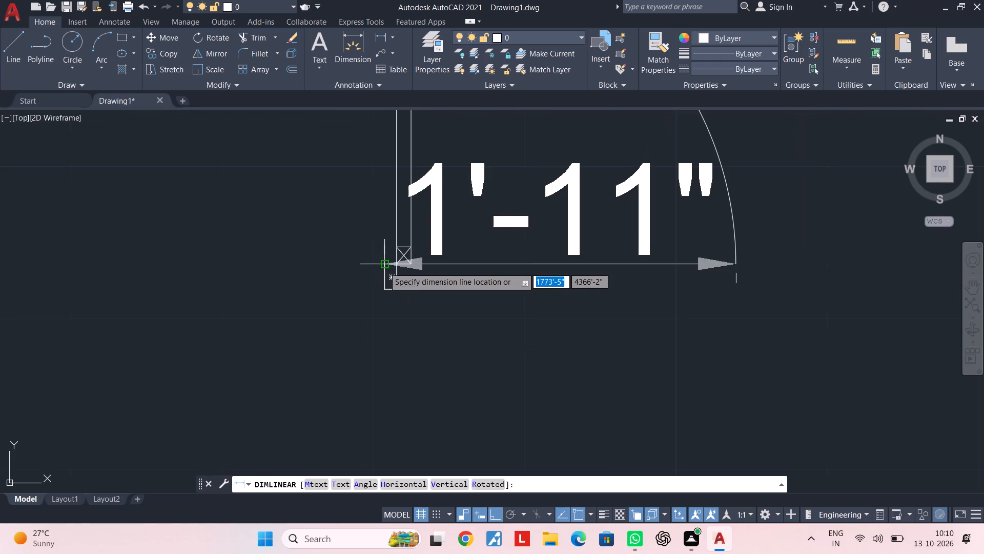
{"action": "middle_click_drag", "start_coordinate": [558, 280], "coordinate": [530, 282]}
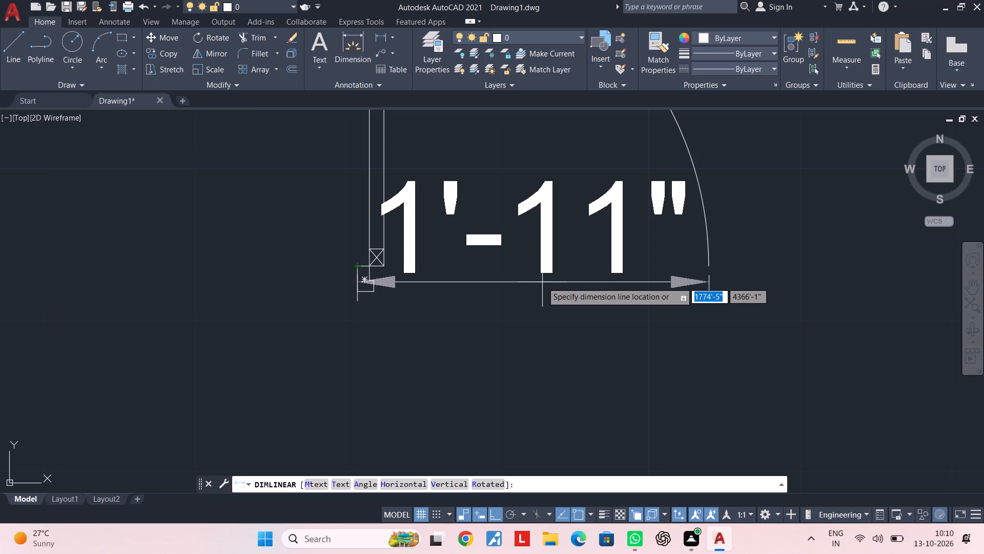
{"action": "key", "text": "Escape"}
{"action": "key", "text": "Escape"}
{"action": "key", "text": "Escape"}
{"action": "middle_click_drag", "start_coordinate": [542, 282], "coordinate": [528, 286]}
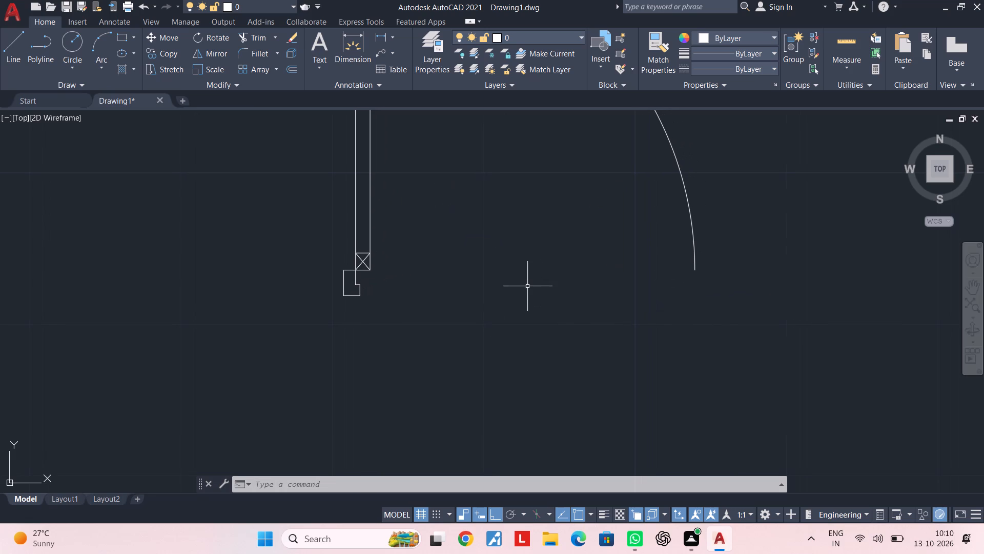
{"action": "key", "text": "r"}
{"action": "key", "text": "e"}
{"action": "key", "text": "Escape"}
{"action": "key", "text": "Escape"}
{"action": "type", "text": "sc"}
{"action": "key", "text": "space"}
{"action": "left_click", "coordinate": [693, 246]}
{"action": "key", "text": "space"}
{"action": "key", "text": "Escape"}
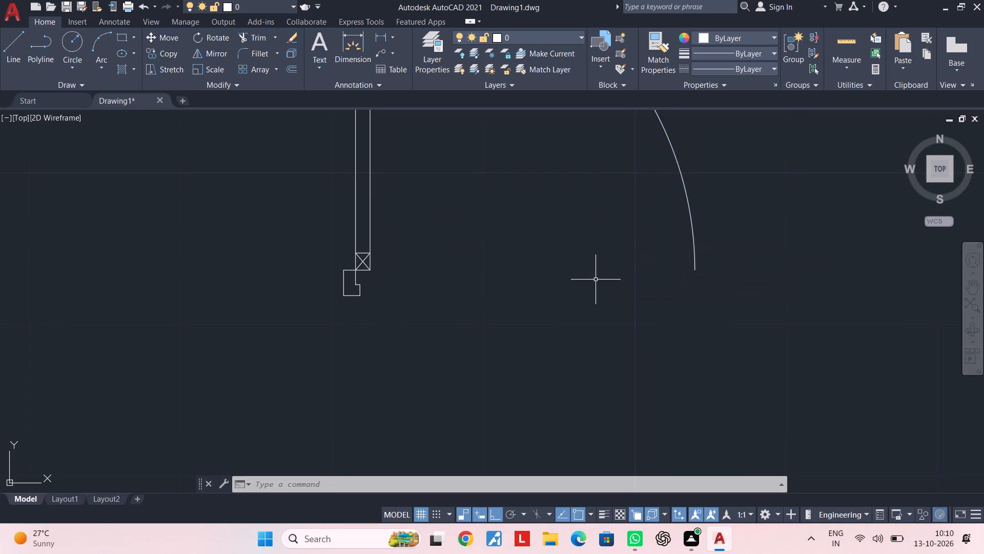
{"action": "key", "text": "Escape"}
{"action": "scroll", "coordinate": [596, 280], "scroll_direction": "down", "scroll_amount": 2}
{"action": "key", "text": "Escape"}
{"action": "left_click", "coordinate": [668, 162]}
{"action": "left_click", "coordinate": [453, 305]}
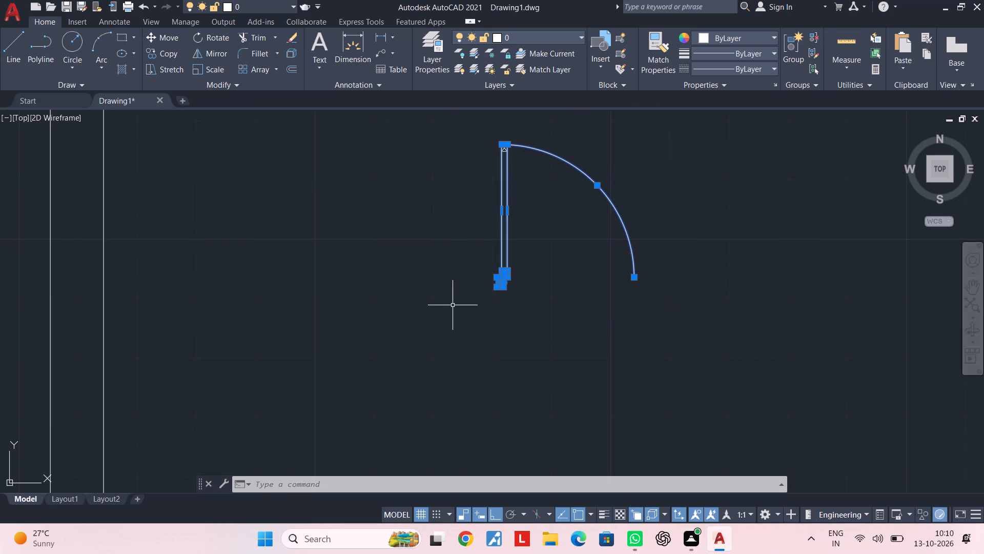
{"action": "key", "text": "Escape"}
Scale the exploded door by reference from its frame piece's upper-left corner, using the width to the arc's free end, to 2'.
{"action": "left_click", "coordinate": [481, 117]}
{"action": "left_click", "coordinate": [696, 341]}
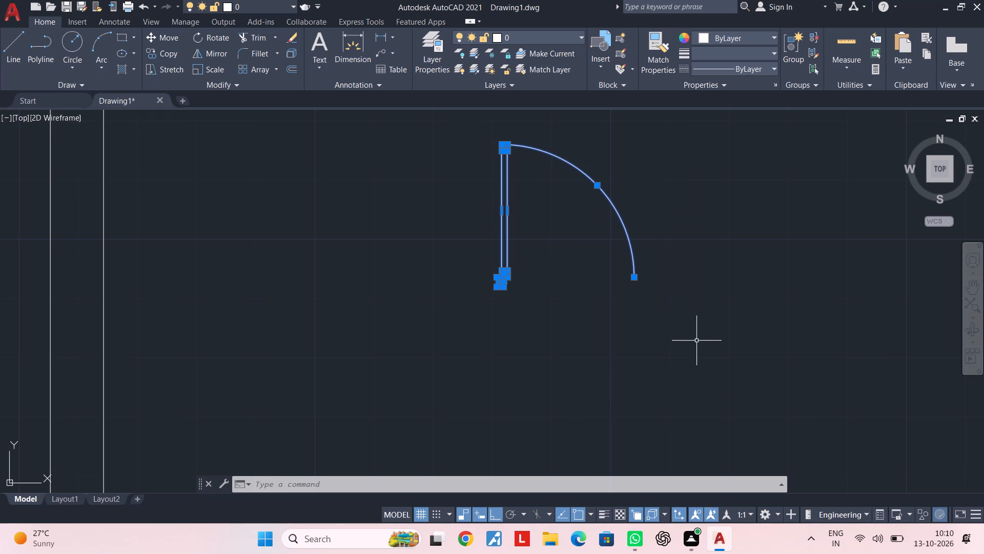
{"action": "type", "text": "sc"}
{"action": "key", "text": "space"}
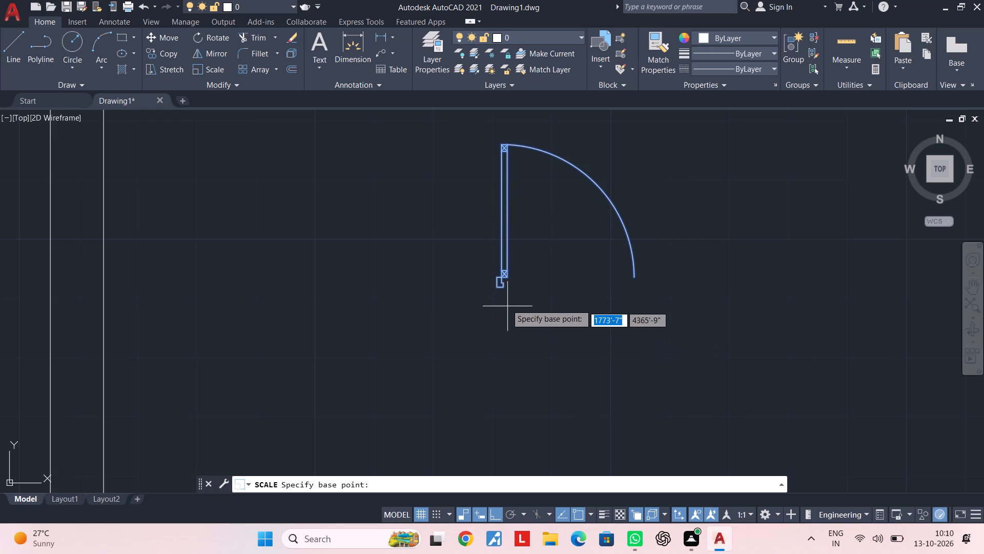
{"action": "scroll", "coordinate": [498, 283], "scroll_direction": "up", "scroll_amount": 5}
{"action": "left_click", "coordinate": [464, 233]}
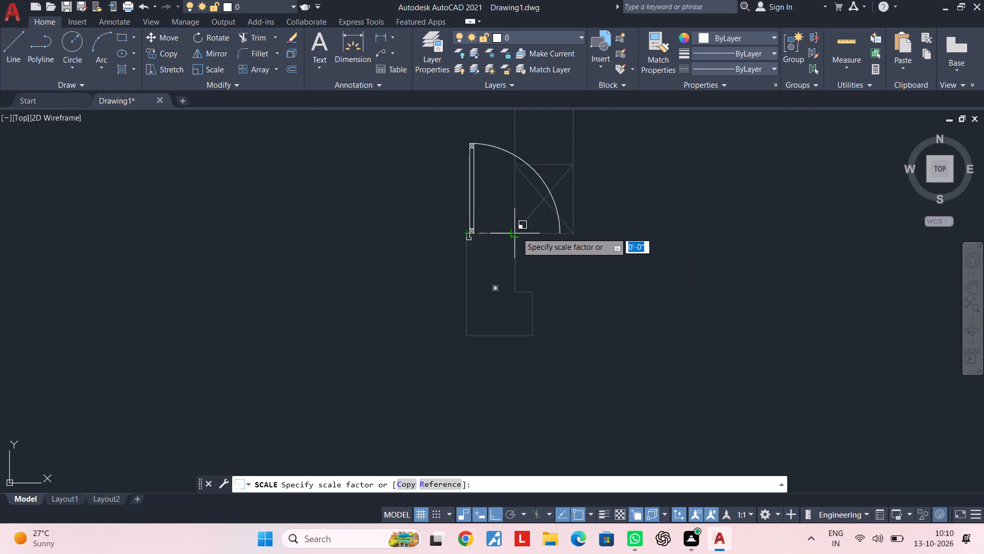
{"action": "type", "text": "r"}
{"action": "key", "text": "space"}
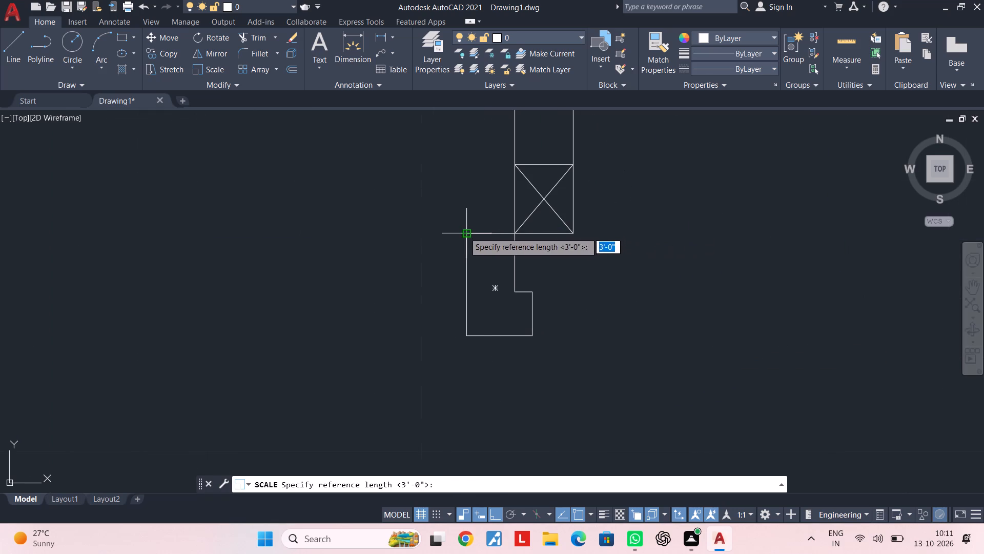
{"action": "left_click", "coordinate": [464, 233]}
{"action": "middle_click_drag", "start_coordinate": [684, 253], "coordinate": [679, 273]}
{"action": "scroll", "coordinate": [684, 253], "scroll_direction": "down", "scroll_amount": 1}
{"action": "middle_click_drag", "start_coordinate": [710, 264], "coordinate": [594, 259]}
{"action": "scroll", "coordinate": [755, 301], "scroll_direction": "down", "scroll_amount": 3}
{"action": "middle_click_drag", "start_coordinate": [755, 301], "coordinate": [527, 301]}
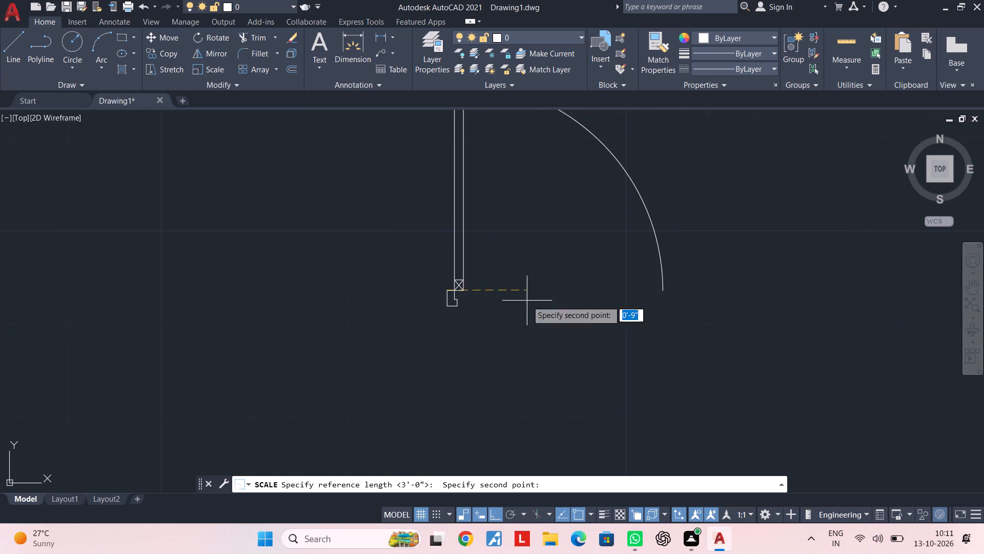
{"action": "scroll", "coordinate": [683, 292], "scroll_direction": "up", "scroll_amount": 2}
{"action": "left_click", "coordinate": [627, 289]}
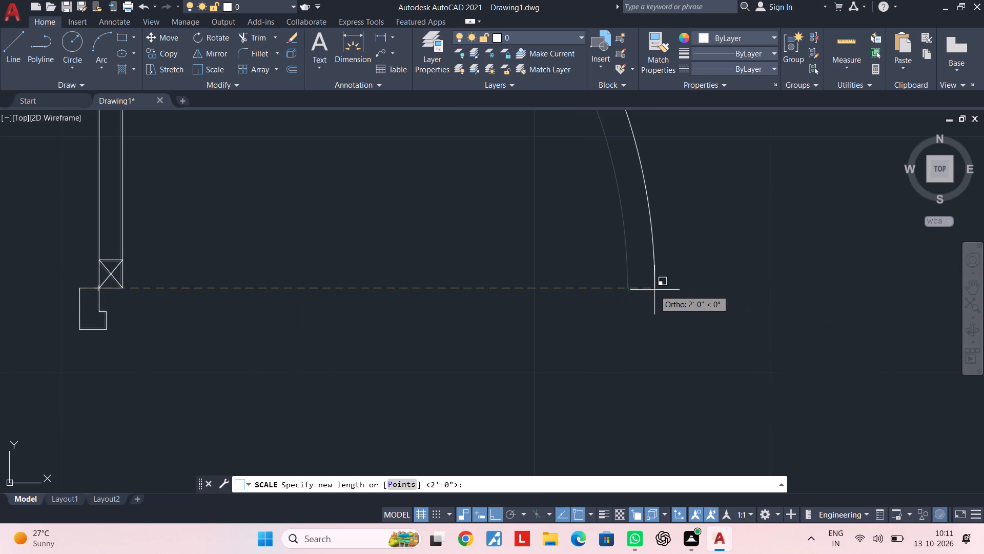
{"action": "type", "text": "2'"}
{"action": "key", "text": "Return"}
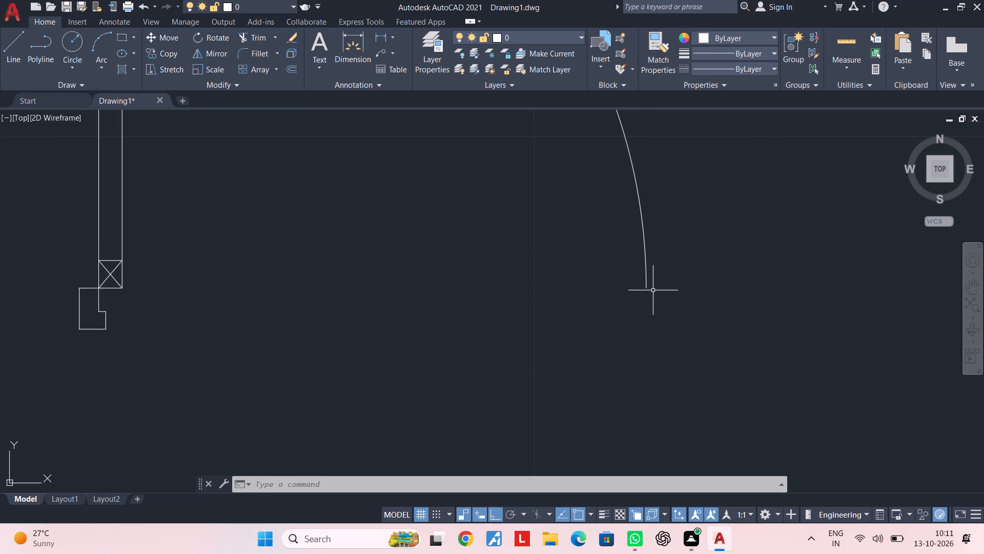
Mirror the 2' door about a vertical line through its arc's free end, keeping the original, to form a double door.
{"action": "scroll", "coordinate": [644, 309], "scroll_direction": "down", "scroll_amount": 3}
{"action": "middle_click_drag", "start_coordinate": [644, 311], "coordinate": [675, 301]}
{"action": "key", "text": "Escape"}
{"action": "left_click", "coordinate": [712, 182]}
{"action": "left_click", "coordinate": [460, 312]}
{"action": "key", "text": "Escape"}
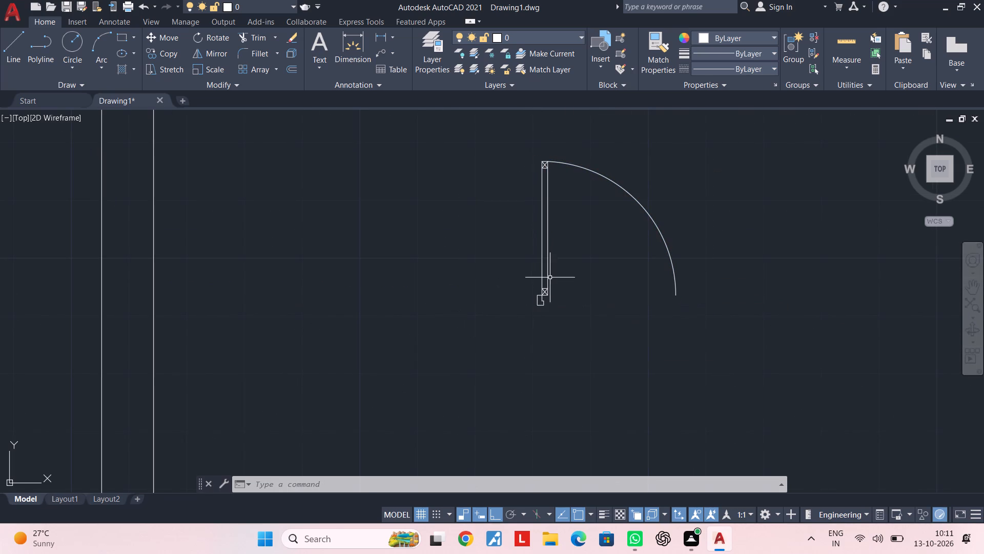
{"action": "left_click", "coordinate": [520, 136]}
{"action": "left_click", "coordinate": [727, 339]}
{"action": "type", "text": "mi"}
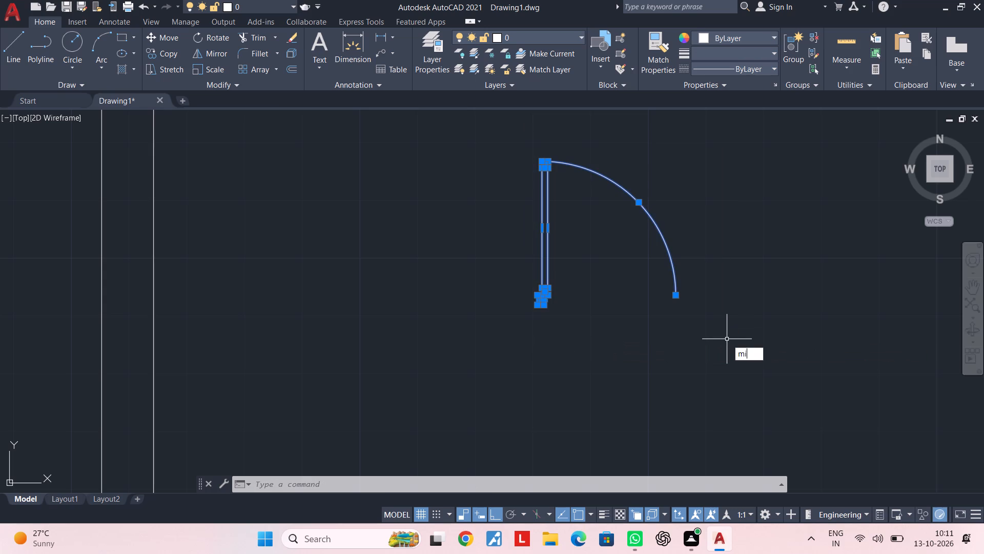
{"action": "key", "text": "space"}
{"action": "left_click", "coordinate": [675, 298]}
{"action": "left_click", "coordinate": [673, 221]}
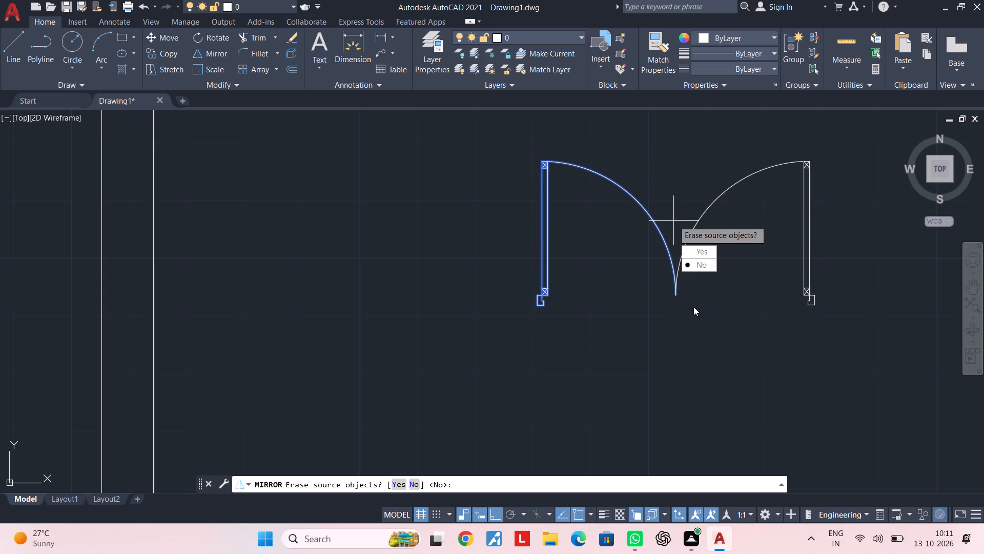
{"action": "left_click_drag", "start_coordinate": [703, 266], "coordinate": [673, 221]}
{"action": "key", "text": "Escape"}
{"action": "key", "text": "Escape"}
{"action": "middle_click_drag", "start_coordinate": [742, 329], "coordinate": [687, 324]}
{"action": "key", "text": "Escape"}
{"action": "key", "text": "Escape"}
Define all the double door's objects as a block named md.
{"action": "scroll", "coordinate": [430, 196], "scroll_direction": "down", "scroll_amount": 1}
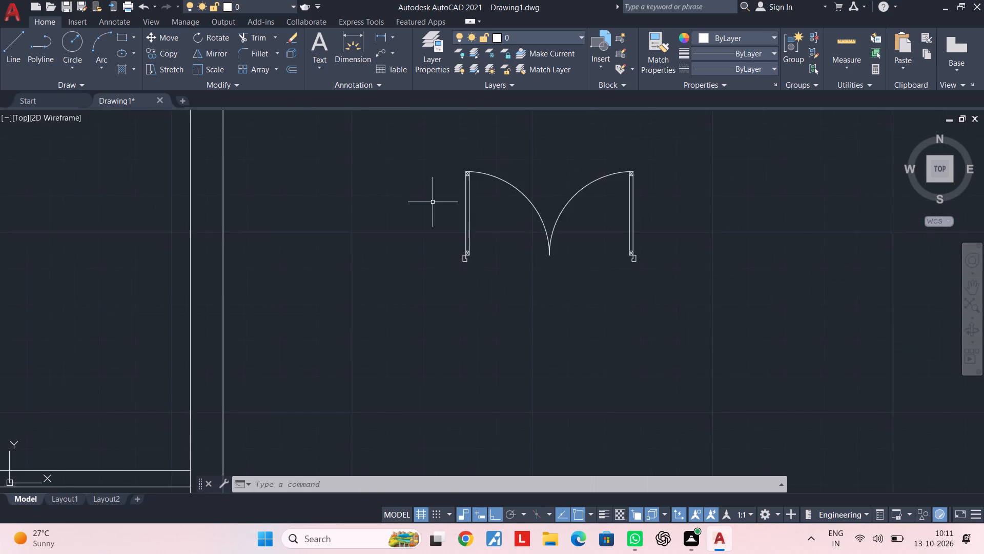
{"action": "scroll", "coordinate": [434, 203], "scroll_direction": "down", "scroll_amount": 1}
{"action": "middle_click_drag", "start_coordinate": [434, 203], "coordinate": [392, 244]}
{"action": "key", "text": "Escape"}
{"action": "key", "text": "Escape"}
{"action": "key", "text": "Escape"}
{"action": "key", "text": "Escape"}
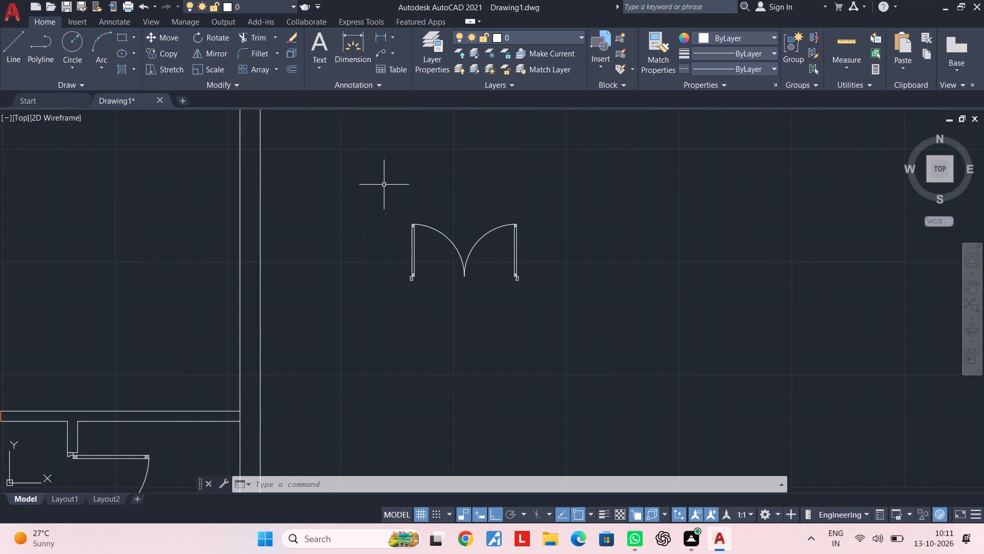
{"action": "left_click", "coordinate": [380, 183]}
{"action": "left_click", "coordinate": [638, 323]}
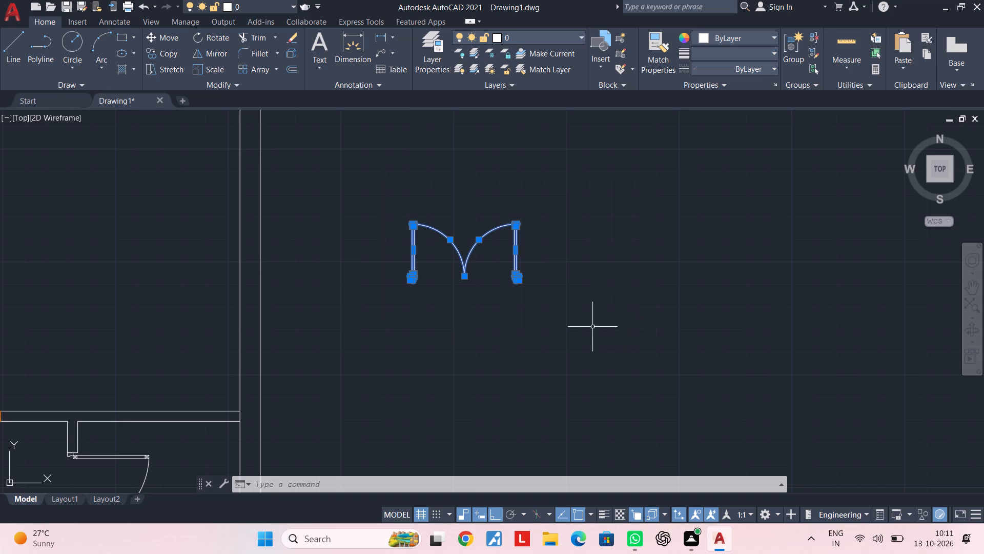
{"action": "type", "text": "b"}
{"action": "key", "text": "space"}
{"action": "type", "text": "md"}
{"action": "left_click", "coordinate": [556, 374]}
{"action": "key", "text": "Escape"}
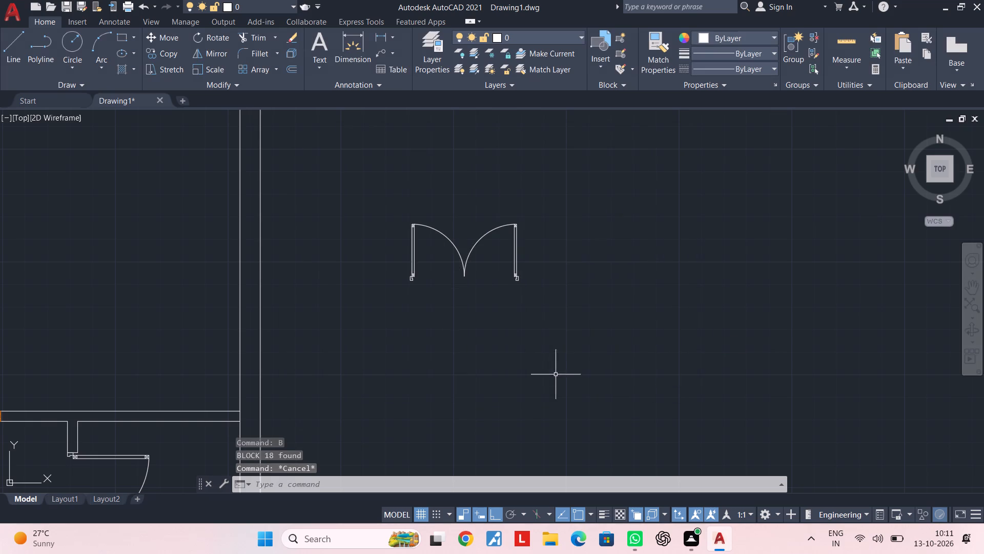
{"action": "key", "text": "Escape"}
Copy the md double door from its left frame's lower outer corner to the short stub's lower corner in the interior partition opening.
{"action": "middle_click_drag", "start_coordinate": [484, 351], "coordinate": [536, 347]}
{"action": "key", "text": "Escape"}
{"action": "key", "text": "Escape"}
{"action": "left_click", "coordinate": [435, 195]}
{"action": "left_click", "coordinate": [737, 326]}
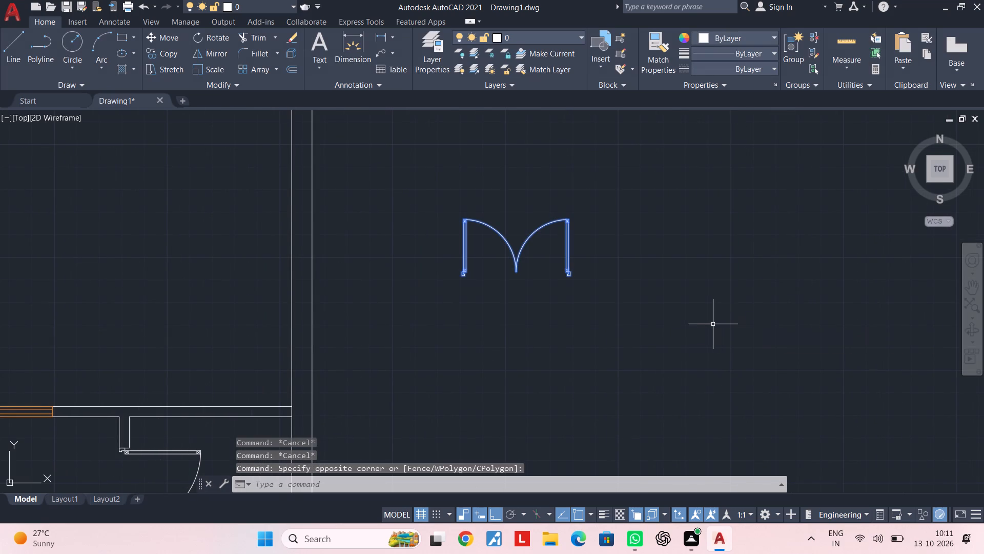
{"action": "key", "text": "c"}
{"action": "key", "text": "o"}
{"action": "key", "text": "space"}
{"action": "scroll", "coordinate": [458, 284], "scroll_direction": "up", "scroll_amount": 4}
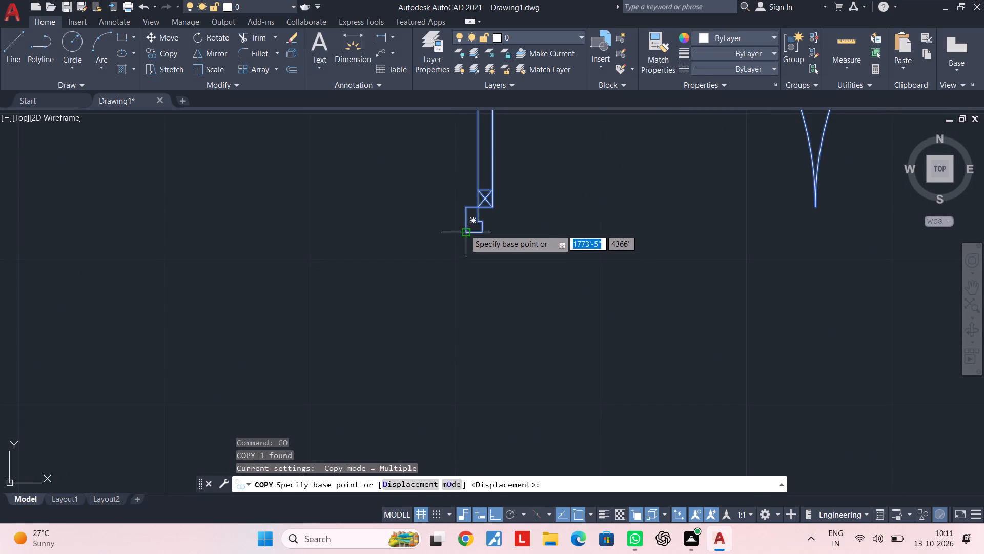
{"action": "left_click", "coordinate": [466, 233]}
{"action": "scroll", "coordinate": [430, 298], "scroll_direction": "down", "scroll_amount": 5}
{"action": "middle_click_drag", "start_coordinate": [441, 295], "coordinate": [626, 189]}
{"action": "middle_click_drag", "start_coordinate": [558, 281], "coordinate": [644, 222]}
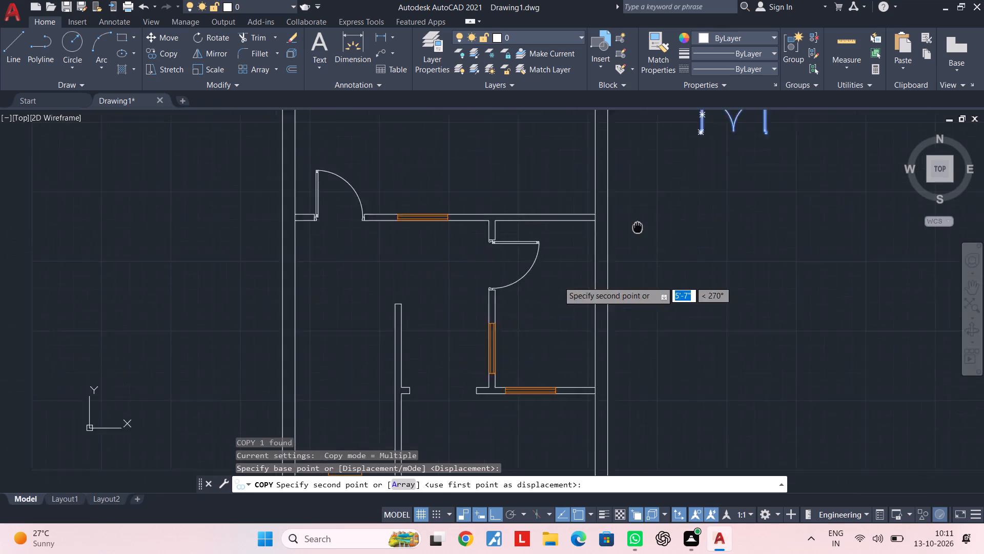
{"action": "middle_click_drag", "start_coordinate": [644, 222], "coordinate": [667, 203]}
{"action": "middle_click_drag", "start_coordinate": [537, 357], "coordinate": [627, 274]}
{"action": "scroll", "coordinate": [536, 303], "scroll_direction": "up", "scroll_amount": 5}
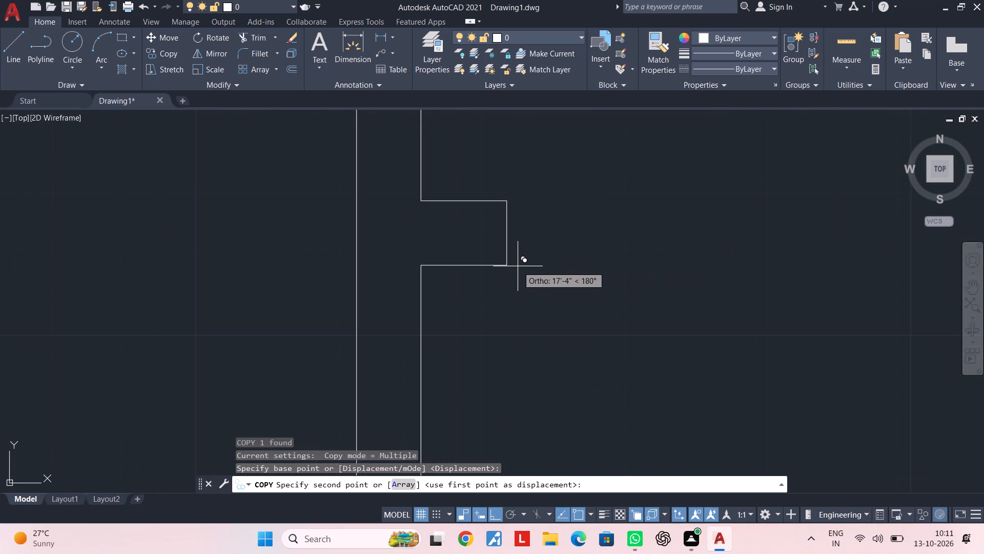
{"action": "left_click", "coordinate": [508, 262]}
Place another copy of the double door at the lower corner of the opening in the plan's bottom outer wall.
{"action": "scroll", "coordinate": [573, 301], "scroll_direction": "down", "scroll_amount": 4}
{"action": "middle_click_drag", "start_coordinate": [592, 316], "coordinate": [592, 264]}
{"action": "scroll", "coordinate": [598, 346], "scroll_direction": "down", "scroll_amount": 1}
{"action": "middle_click_drag", "start_coordinate": [598, 346], "coordinate": [591, 179]}
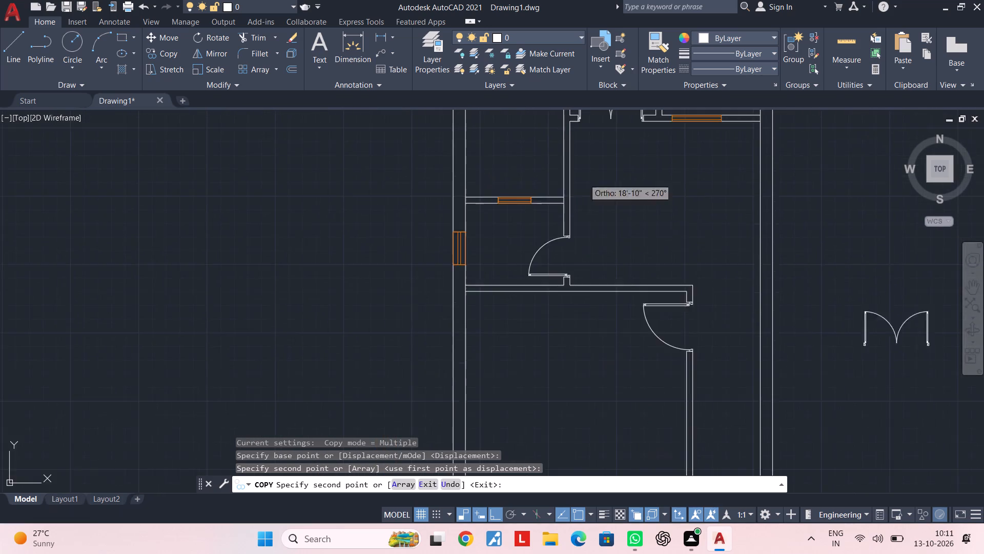
{"action": "scroll", "coordinate": [589, 343], "scroll_direction": "down", "scroll_amount": 2}
{"action": "middle_click_drag", "start_coordinate": [589, 344], "coordinate": [599, 155]}
{"action": "scroll", "coordinate": [559, 275], "scroll_direction": "up", "scroll_amount": 4}
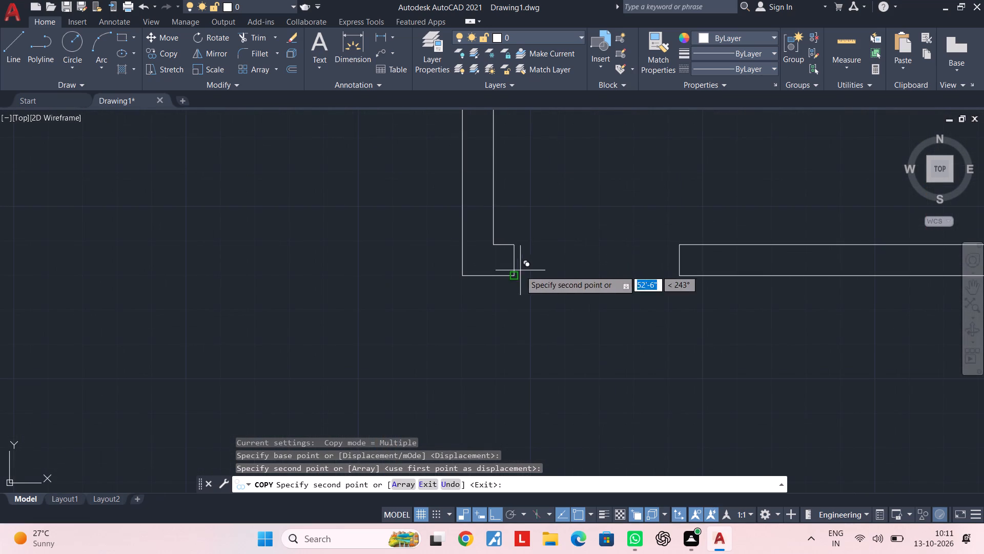
{"action": "left_click", "coordinate": [516, 276]}
{"action": "key", "text": "Escape"}
Check how the two double doors fit their wall openings and review the plan for openings still without doors.
{"action": "scroll", "coordinate": [687, 279], "scroll_direction": "down", "scroll_amount": 3}
{"action": "middle_click_drag", "start_coordinate": [730, 250], "coordinate": [666, 424]}
{"action": "middle_click_drag", "start_coordinate": [708, 304], "coordinate": [696, 361]}
{"action": "scroll", "coordinate": [671, 189], "scroll_direction": "up", "scroll_amount": 9}
{"action": "scroll", "coordinate": [671, 201], "scroll_direction": "down", "scroll_amount": 5}
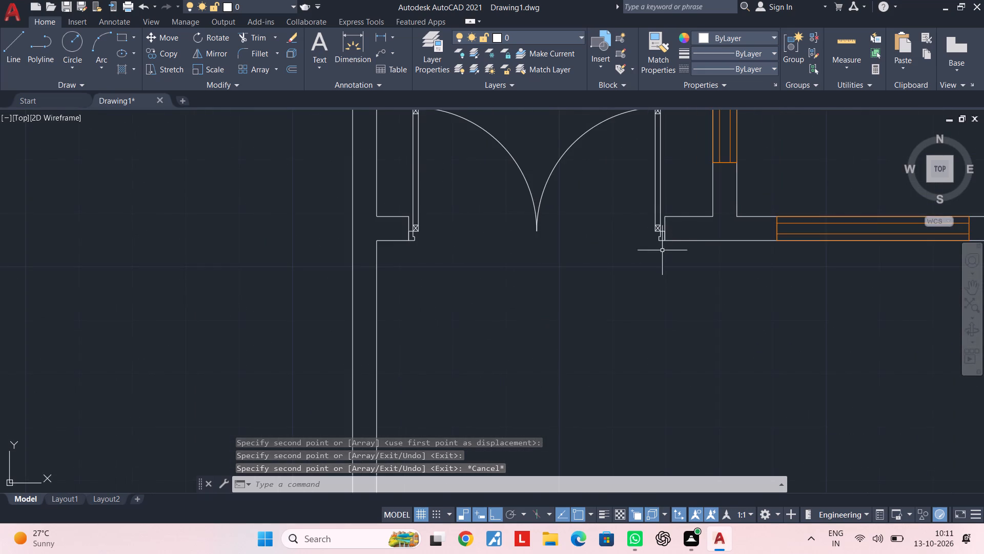
{"action": "middle_click_drag", "start_coordinate": [661, 257], "coordinate": [660, 334]}
{"action": "middle_click_drag", "start_coordinate": [595, 293], "coordinate": [628, 246]}
{"action": "key", "text": "Escape"}
{"action": "key", "text": "Escape"}
{"action": "key", "text": "Escape"}
{"action": "key", "text": "Escape"}
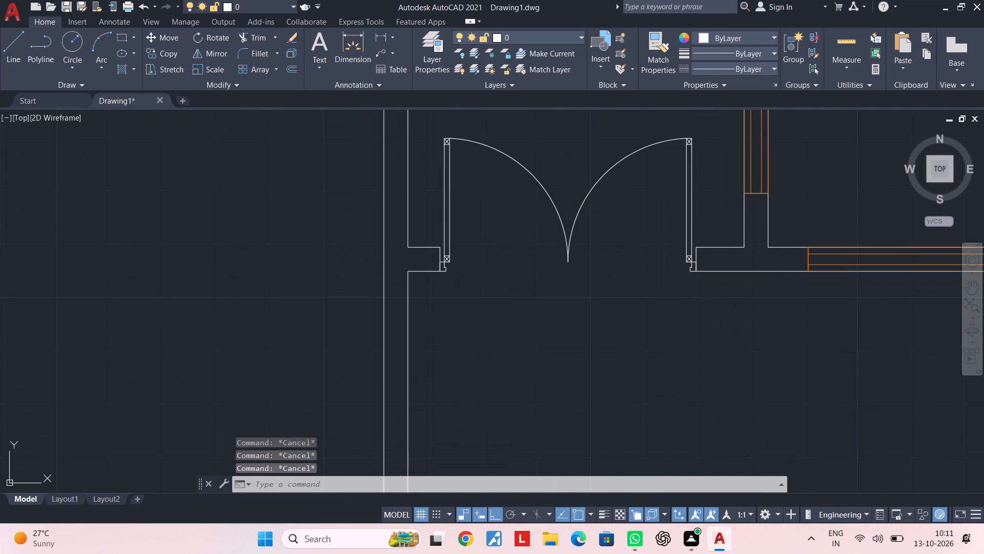
{"action": "middle_click_drag", "start_coordinate": [630, 285], "coordinate": [650, 187]}
{"action": "scroll", "coordinate": [652, 226], "scroll_direction": "down", "scroll_amount": 3}
{"action": "middle_click_drag", "start_coordinate": [661, 245], "coordinate": [678, 139]}
{"action": "middle_click_drag", "start_coordinate": [692, 251], "coordinate": [706, 160]}
{"action": "middle_click_drag", "start_coordinate": [709, 314], "coordinate": [709, 202]}
{"action": "middle_click_drag", "start_coordinate": [729, 304], "coordinate": [623, 290]}
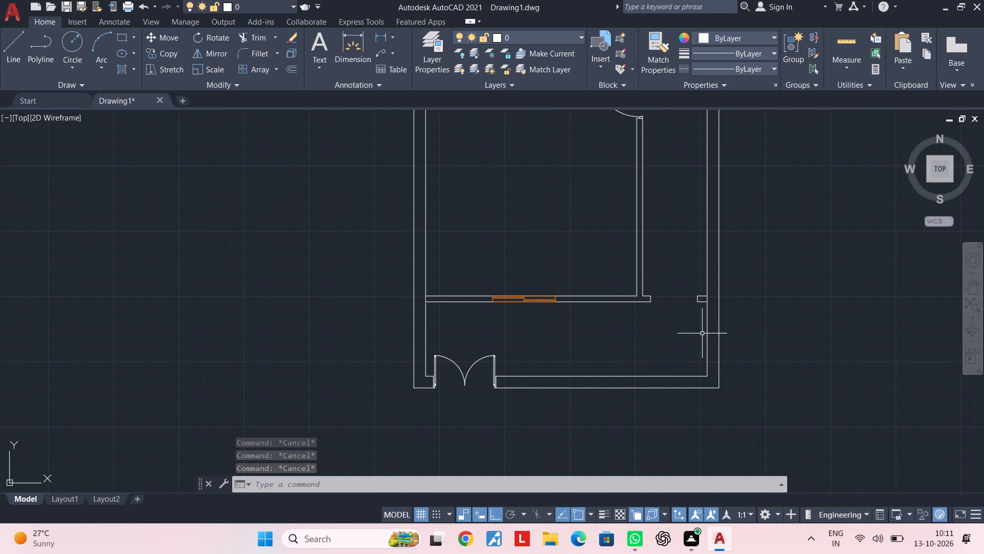
{"action": "key", "text": "Escape"}
{"action": "key", "text": "Escape"}
{"action": "key", "text": "Escape"}
{"action": "key", "text": "Escape"}
{"action": "scroll", "coordinate": [722, 354], "scroll_direction": "down", "scroll_amount": 3}
{"action": "middle_click_drag", "start_coordinate": [744, 315], "coordinate": [717, 360]}
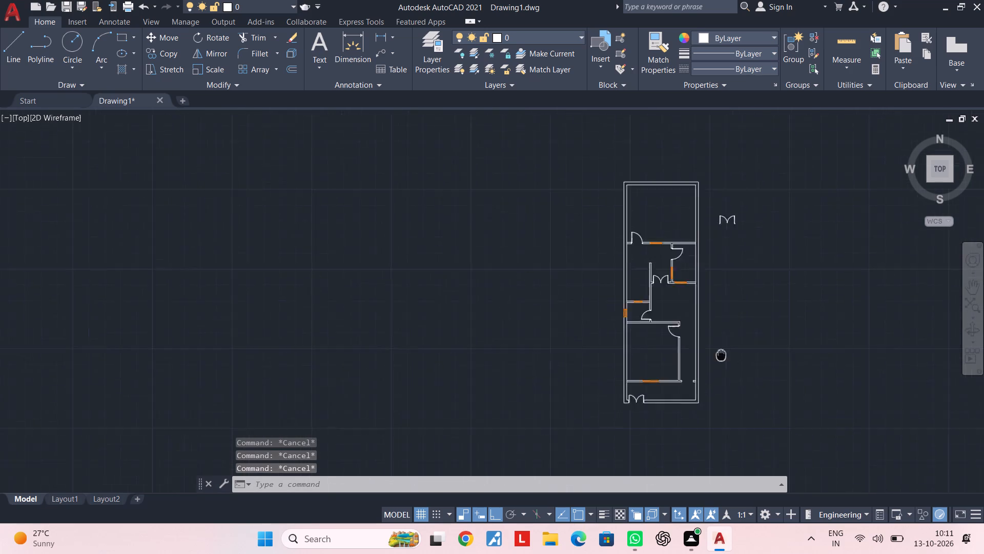
{"action": "middle_click_drag", "start_coordinate": [717, 360], "coordinate": [698, 392]}
{"action": "scroll", "coordinate": [708, 275], "scroll_direction": "up", "scroll_amount": 2}
{"action": "middle_click_drag", "start_coordinate": [710, 261], "coordinate": [684, 348]}
{"action": "scroll", "coordinate": [688, 362], "scroll_direction": "down", "scroll_amount": 2}
{"action": "middle_click_drag", "start_coordinate": [688, 363], "coordinate": [597, 229]}
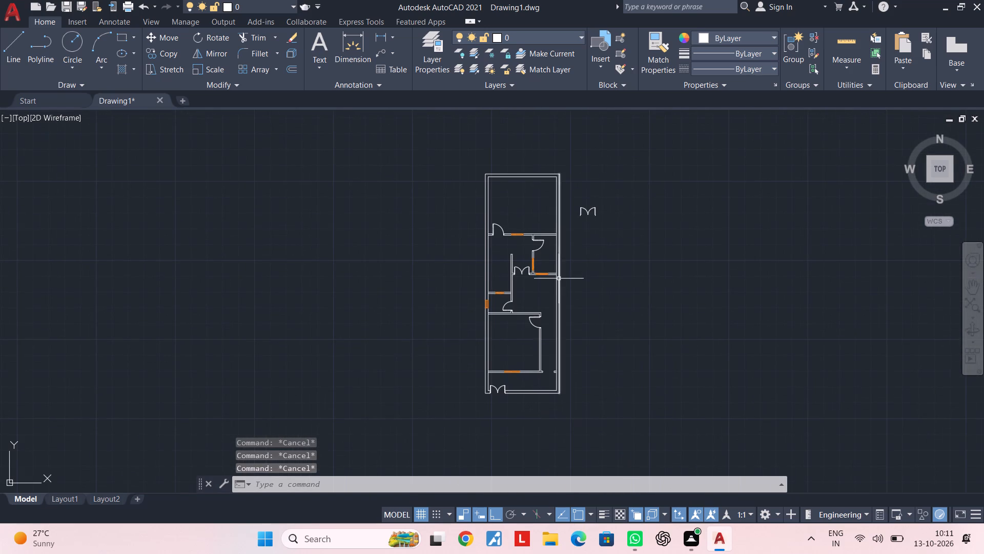
{"action": "middle_click_drag", "start_coordinate": [559, 279], "coordinate": [571, 223]}
{"action": "scroll", "coordinate": [549, 258], "scroll_direction": "up", "scroll_amount": 3}
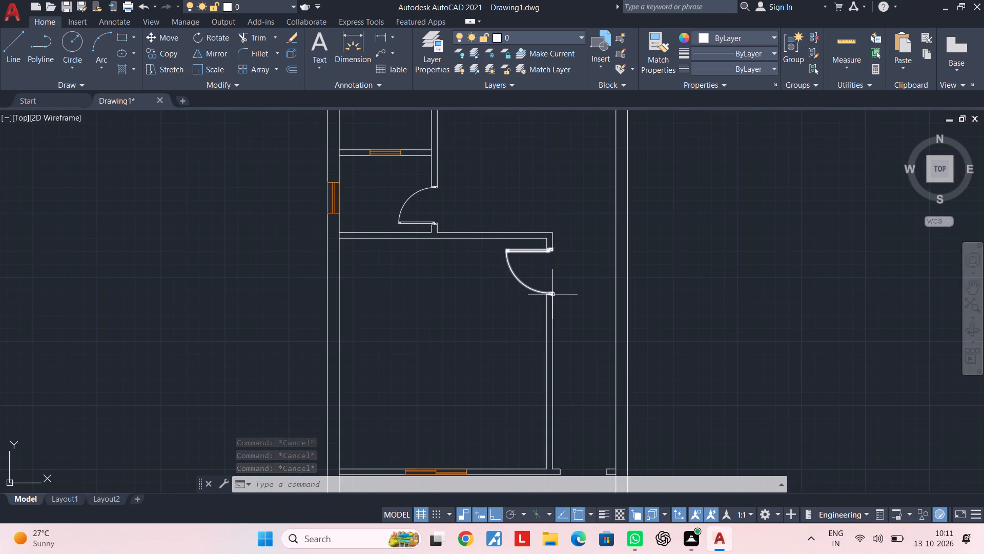
Copy the upper room's single door about 33'-8" horizontally into the empty area beside the plan.
{"action": "scroll", "coordinate": [552, 294], "scroll_direction": "down", "scroll_amount": 3}
{"action": "middle_click_drag", "start_coordinate": [553, 289], "coordinate": [560, 377]}
{"action": "scroll", "coordinate": [529, 285], "scroll_direction": "up", "scroll_amount": 2}
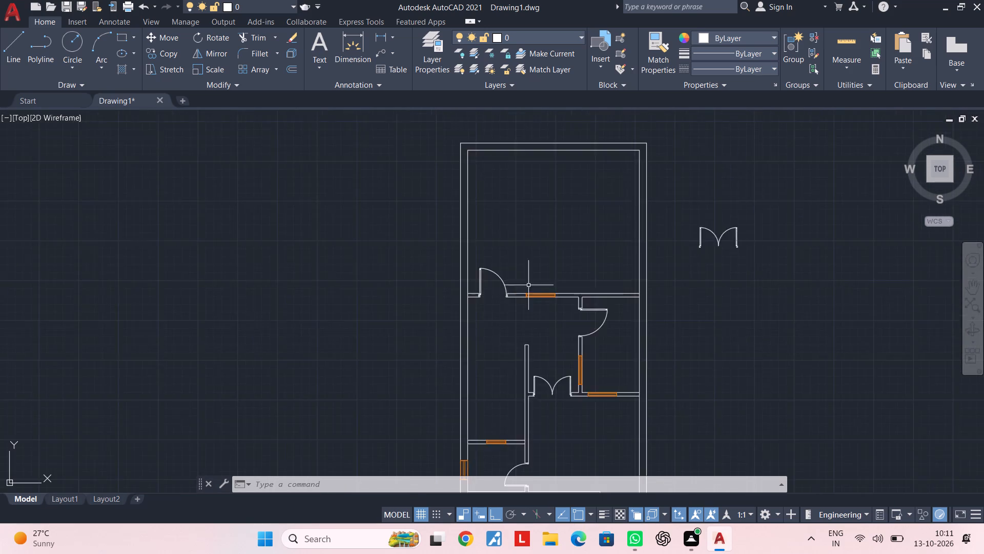
{"action": "scroll", "coordinate": [526, 288], "scroll_direction": "up", "scroll_amount": 2}
{"action": "left_click", "coordinate": [491, 234]}
{"action": "left_click", "coordinate": [482, 248]}
{"action": "key", "text": "c"}
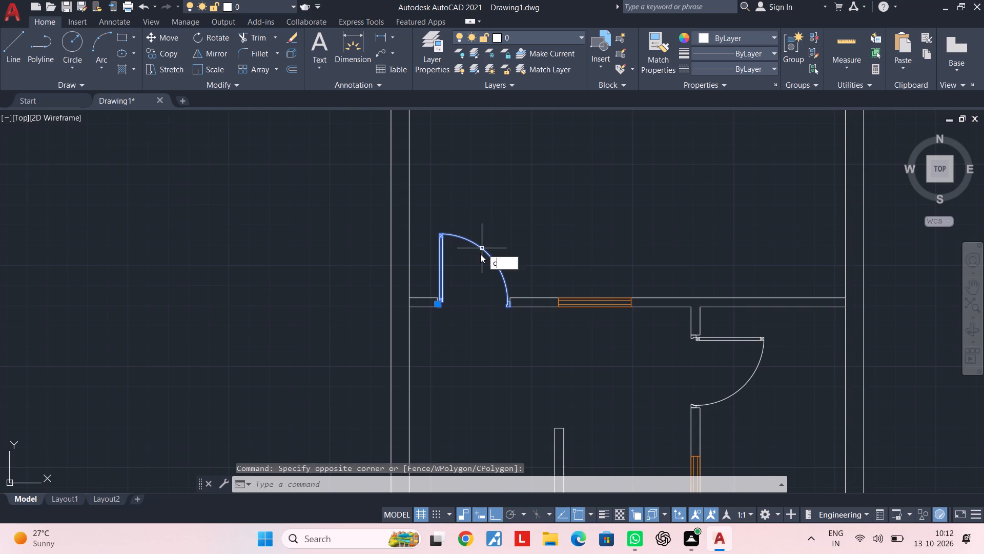
{"action": "key", "text": "o"}
{"action": "key", "text": "space"}
{"action": "left_click_drag", "start_coordinate": [477, 267], "coordinate": [494, 266]}
{"action": "scroll", "coordinate": [685, 342], "scroll_direction": "down", "scroll_amount": 3}
{"action": "middle_click_drag", "start_coordinate": [659, 343], "coordinate": [443, 339]}
{"action": "scroll", "coordinate": [619, 340], "scroll_direction": "up", "scroll_amount": 1}
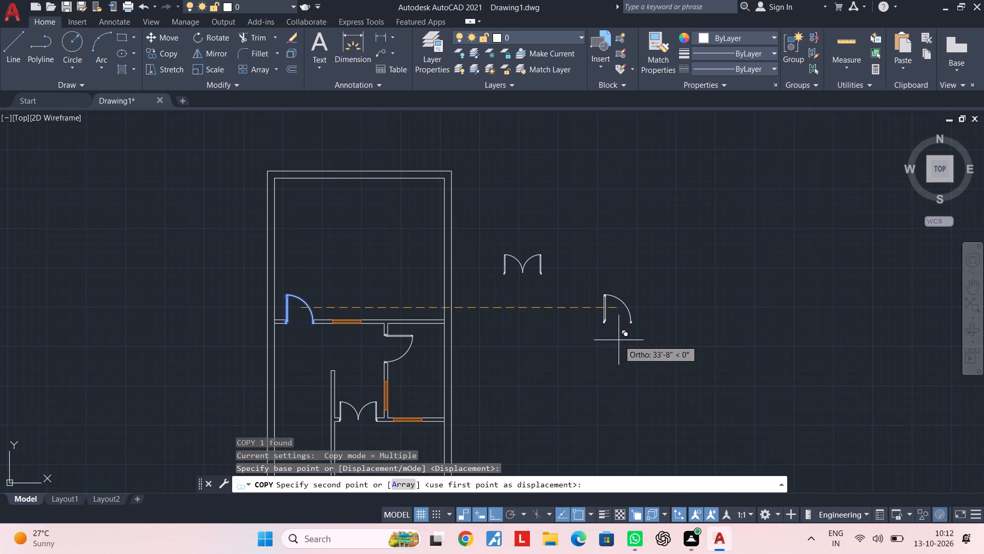
{"action": "left_click", "coordinate": [619, 340]}
{"action": "key", "text": "Escape"}
Mirror the copied single door about a vertical line beside its arc end, keeping the original.
{"action": "scroll", "coordinate": [648, 276], "scroll_direction": "up", "scroll_amount": 3}
{"action": "left_click_drag", "start_coordinate": [652, 270], "coordinate": [651, 280]}
{"action": "middle_click_drag", "start_coordinate": [552, 374], "coordinate": [595, 242]}
{"action": "left_click_drag", "start_coordinate": [522, 323], "coordinate": [519, 329]}
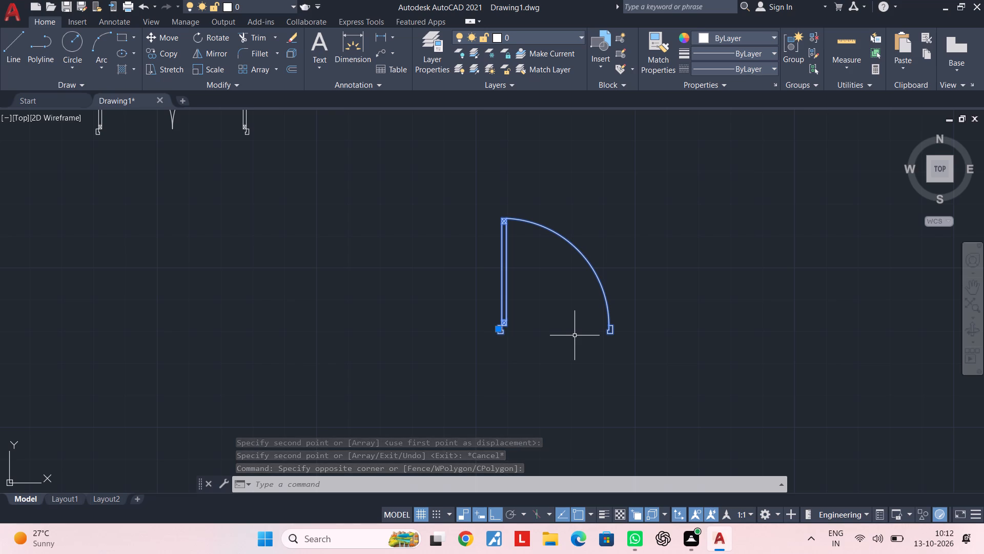
{"action": "key", "text": "Escape"}
{"action": "key", "text": "Escape"}
{"action": "left_click", "coordinate": [635, 276]}
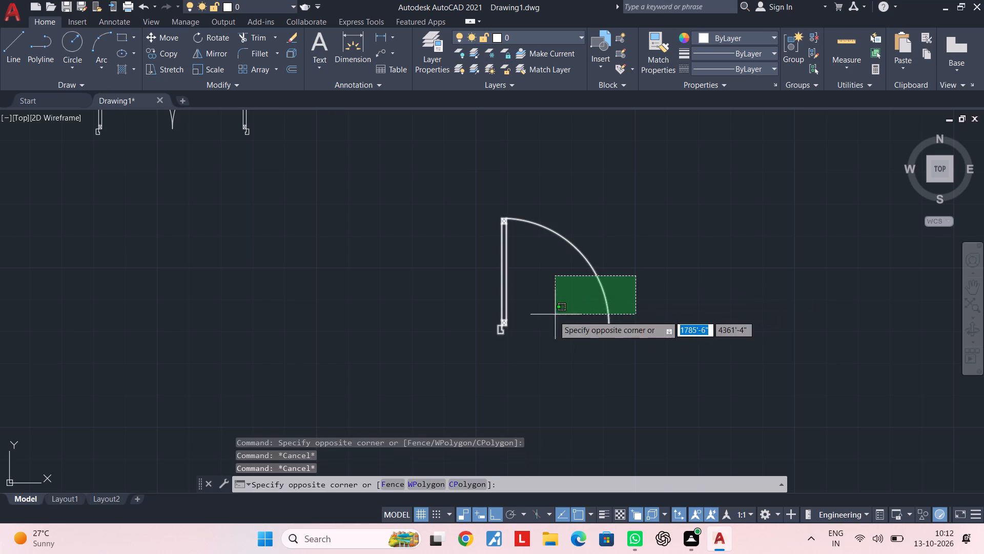
{"action": "left_click", "coordinate": [552, 316]}
{"action": "type", "text": "mi"}
{"action": "key", "text": "space"}
{"action": "left_click", "coordinate": [654, 231]}
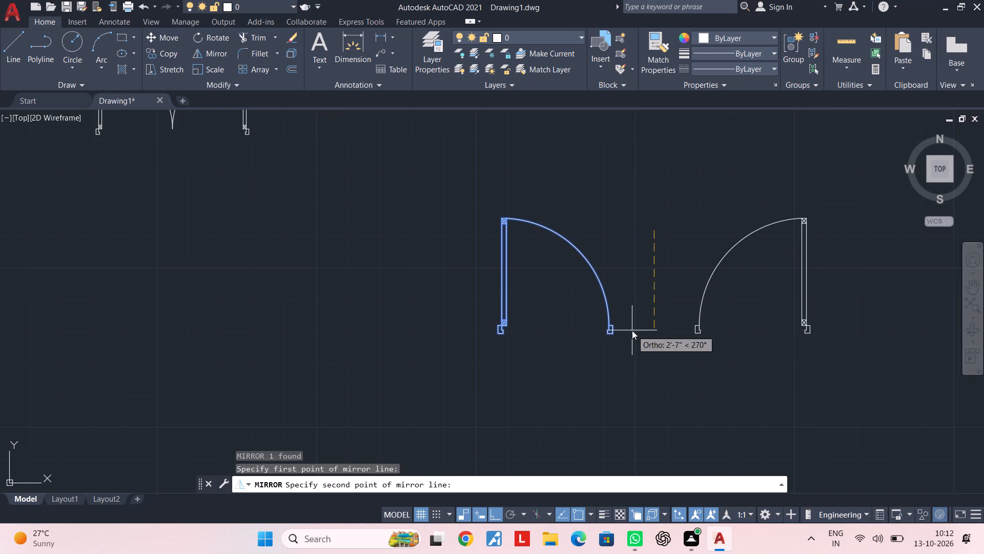
{"action": "left_click", "coordinate": [632, 330]}
{"action": "left_click_drag", "start_coordinate": [645, 379], "coordinate": [632, 330]}
{"action": "middle_click_drag", "start_coordinate": [755, 308], "coordinate": [643, 275]}
{"action": "key", "text": "Escape"}
{"action": "key", "text": "Escape"}
Copy the mirrored single door from its left frame's lower outer corner into the partition opening near the plan's bottom-right corner.
{"action": "left_click_drag", "start_coordinate": [732, 195], "coordinate": [726, 205]}
{"action": "left_click", "coordinate": [623, 315]}
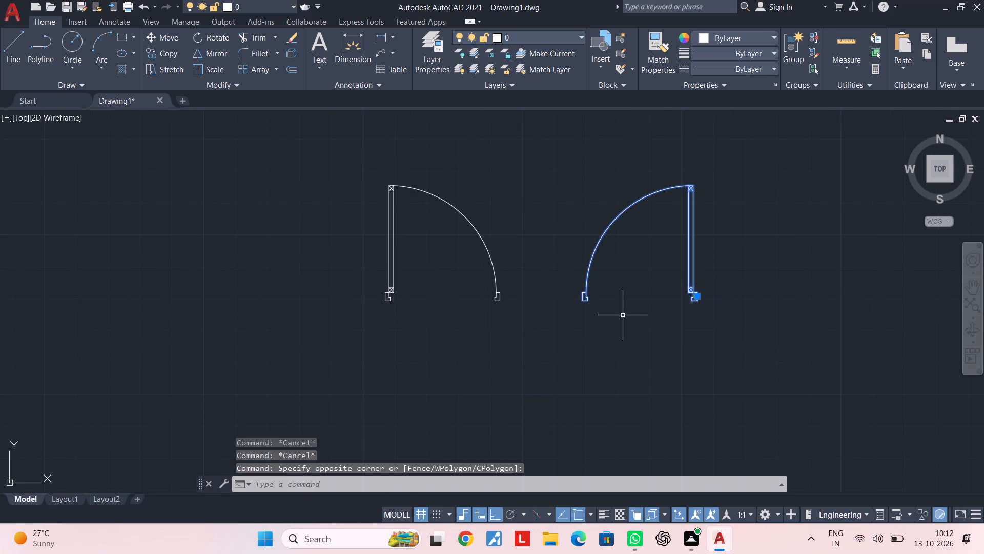
{"action": "key", "text": "c"}
{"action": "key", "text": "o"}
{"action": "key", "text": "space"}
{"action": "scroll", "coordinate": [586, 311], "scroll_direction": "up", "scroll_amount": 3}
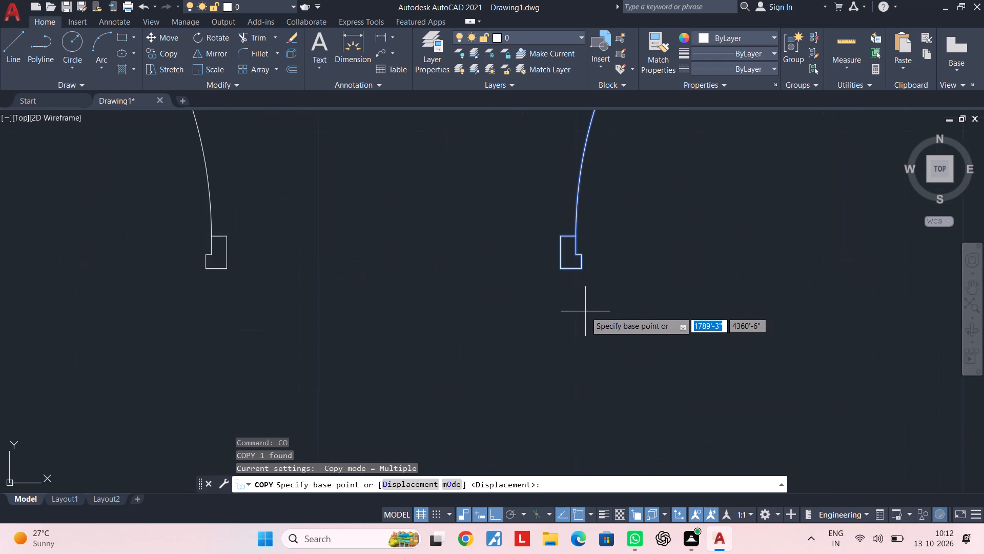
{"action": "left_click", "coordinate": [557, 268]}
{"action": "scroll", "coordinate": [520, 364], "scroll_direction": "down", "scroll_amount": 5}
{"action": "middle_click_drag", "start_coordinate": [536, 316], "coordinate": [604, 139]}
{"action": "middle_click_drag", "start_coordinate": [552, 304], "coordinate": [612, 84]}
{"action": "middle_click_drag", "start_coordinate": [427, 243], "coordinate": [649, 86]}
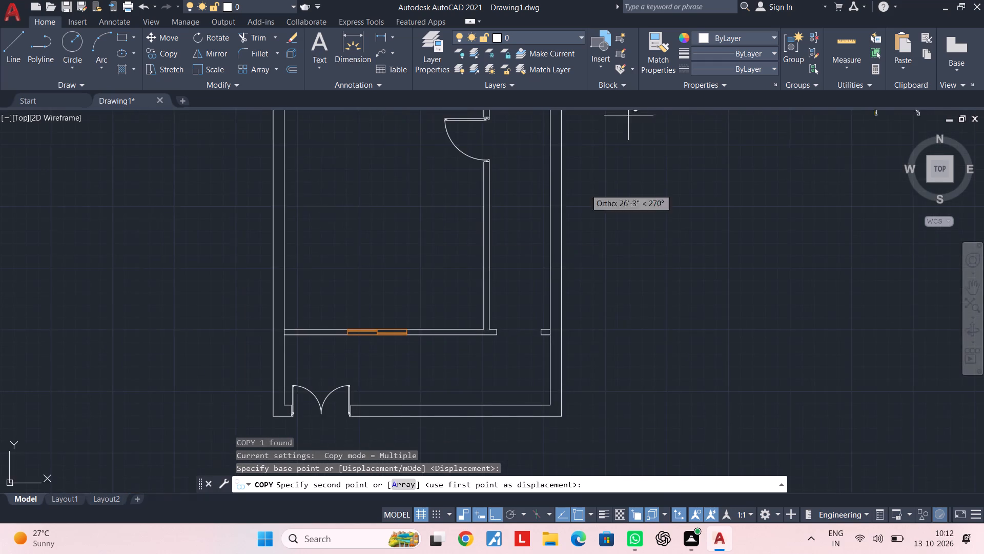
{"action": "middle_click_drag", "start_coordinate": [571, 220], "coordinate": [606, 165]}
{"action": "scroll", "coordinate": [515, 286], "scroll_direction": "up", "scroll_amount": 4}
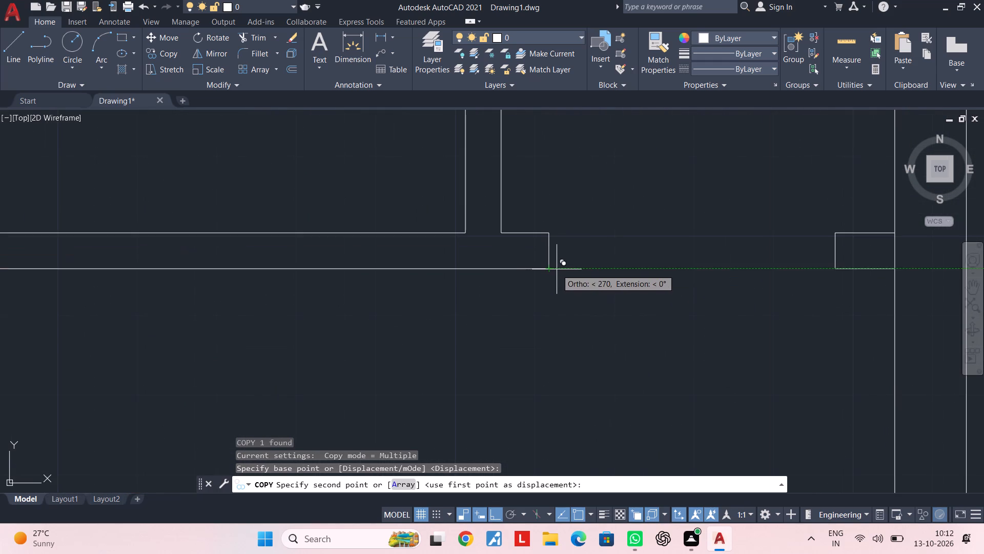
{"action": "left_click", "coordinate": [551, 271]}
{"action": "scroll", "coordinate": [589, 271], "scroll_direction": "down", "scroll_amount": 3}
{"action": "key", "text": "Escape"}
{"action": "key", "text": "Escape"}
Examine the mirrored door's frame fit in the lower partition opening and review the surrounding rooms.
{"action": "middle_click_drag", "start_coordinate": [621, 274], "coordinate": [587, 338]}
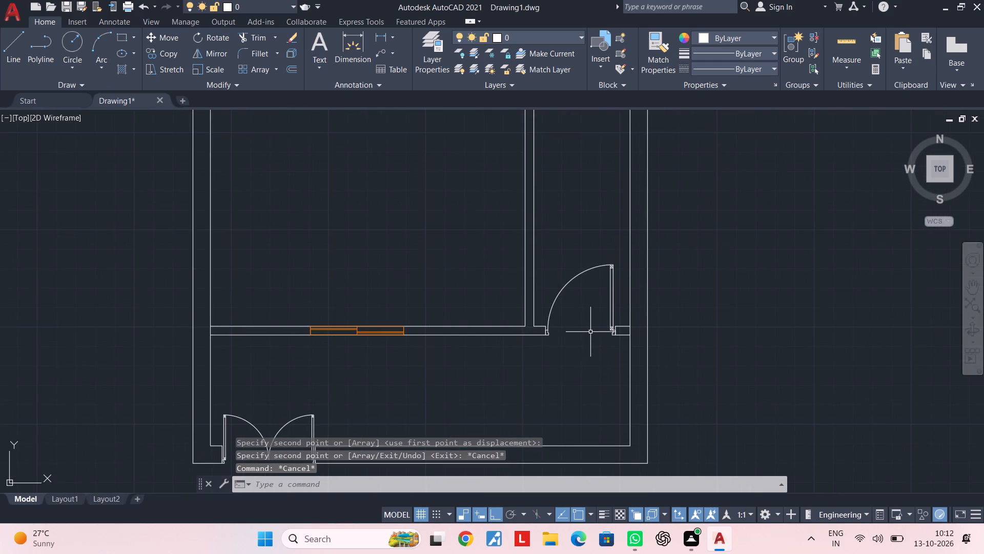
{"action": "scroll", "coordinate": [614, 314], "scroll_direction": "down", "scroll_amount": 2}
{"action": "middle_click_drag", "start_coordinate": [637, 299], "coordinate": [568, 336]}
{"action": "key", "text": "Escape"}
{"action": "key", "text": "Escape"}
{"action": "middle_click_drag", "start_coordinate": [578, 328], "coordinate": [560, 353]}
{"action": "middle_click_drag", "start_coordinate": [512, 301], "coordinate": [545, 277]}
{"action": "key", "text": "Escape"}
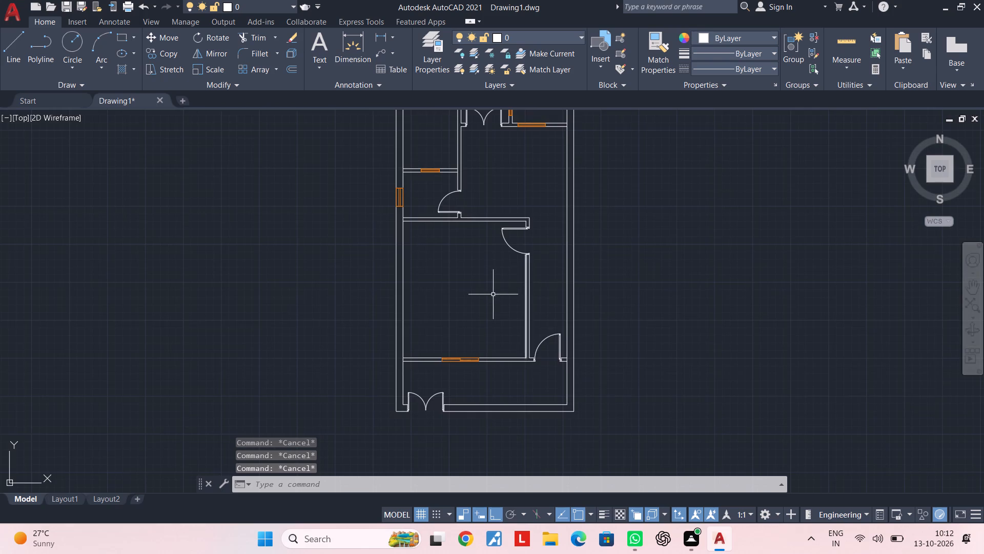
{"action": "key", "text": "Escape"}
{"action": "middle_click_drag", "start_coordinate": [492, 294], "coordinate": [537, 245]}
{"action": "key", "text": "Escape"}
{"action": "middle_click_drag", "start_coordinate": [501, 264], "coordinate": [530, 247]}
{"action": "key", "text": "Escape"}
{"action": "key", "text": "Escape"}
{"action": "key", "text": "Escape"}
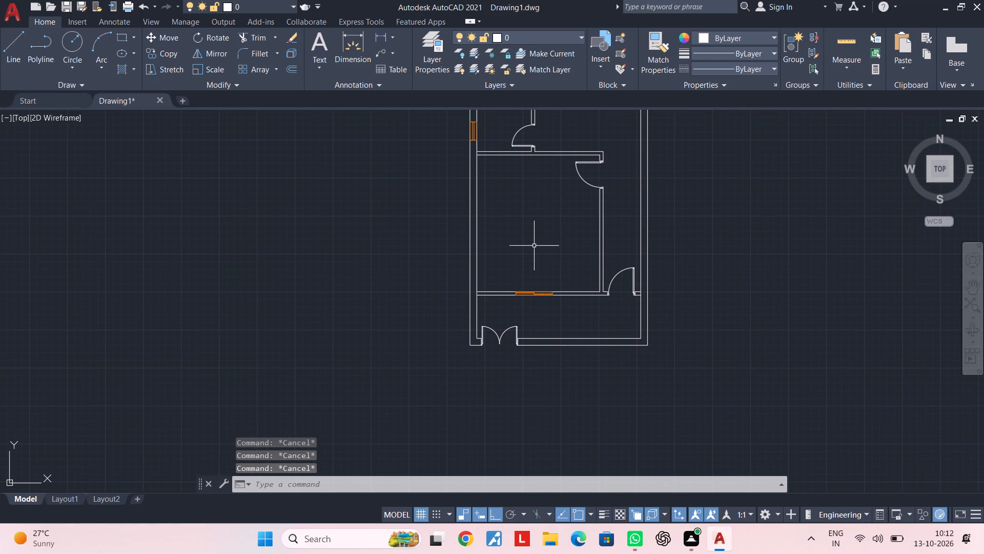
{"action": "key", "text": "Escape"}
{"action": "key", "text": "Escape"}
{"action": "key", "text": "Escape"}
{"action": "key", "text": "Escape"}
{"action": "key", "text": "Escape"}
{"action": "key", "text": "Escape"}
{"action": "key", "text": "Escape"}
{"action": "key", "text": "Escape"}
{"action": "key", "text": "Escape"}
{"action": "key", "text": "Escape"}
{"action": "scroll", "coordinate": [629, 312], "scroll_direction": "up", "scroll_amount": 3}
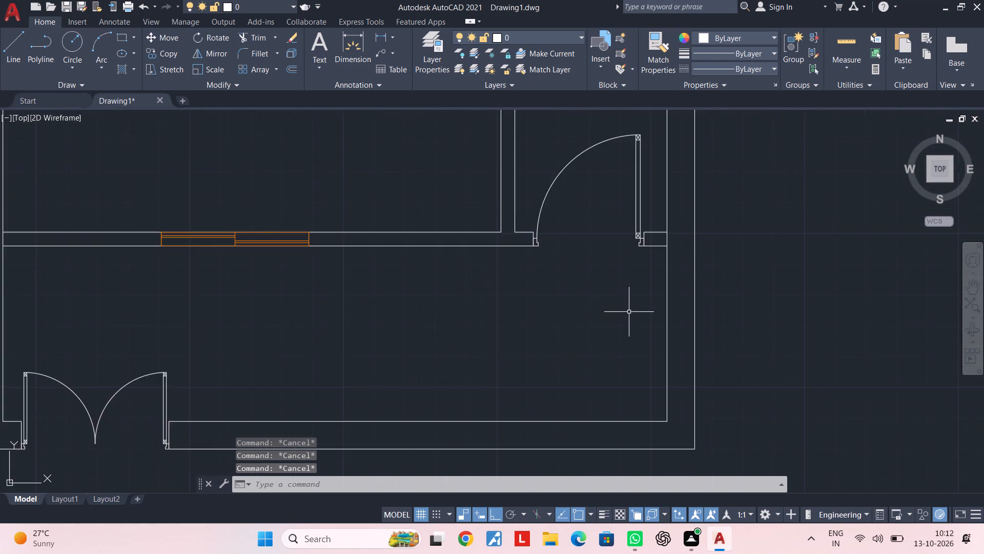
{"action": "scroll", "coordinate": [594, 233], "scroll_direction": "up", "scroll_amount": 1}
{"action": "middle_click_drag", "start_coordinate": [594, 232], "coordinate": [550, 323]}
{"action": "scroll", "coordinate": [560, 306], "scroll_direction": "down", "scroll_amount": 1}
{"action": "key", "text": "Escape"}
{"action": "key", "text": "Escape"}
{"action": "scroll", "coordinate": [494, 327], "scroll_direction": "up", "scroll_amount": 2}
{"action": "middle_click_drag", "start_coordinate": [576, 338], "coordinate": [572, 288]}
{"action": "key", "text": "Escape"}
{"action": "key", "text": "Escape"}
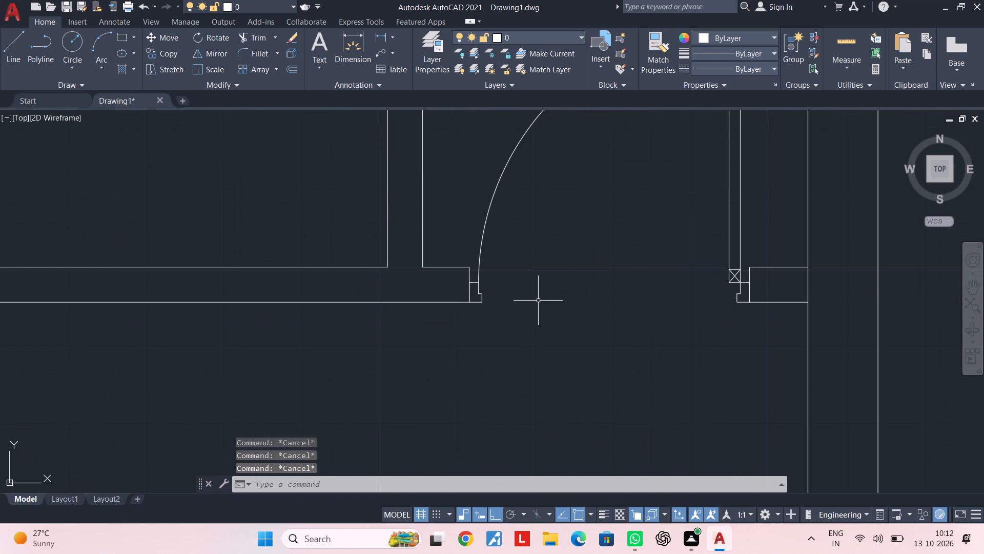
{"action": "scroll", "coordinate": [538, 302], "scroll_direction": "down", "scroll_amount": 3}
{"action": "scroll", "coordinate": [539, 390], "scroll_direction": "down", "scroll_amount": 1}
{"action": "middle_click_drag", "start_coordinate": [540, 241], "coordinate": [508, 329]}
{"action": "middle_click_drag", "start_coordinate": [486, 223], "coordinate": [466, 294]}
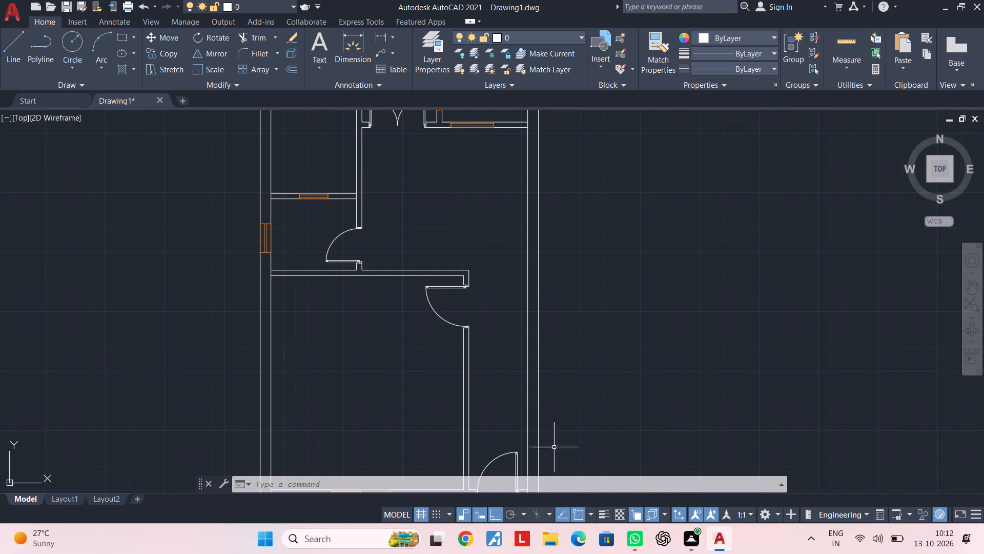
Offset the inner face of the plan's right outer wall 2' inward, through the small room with the single door and two windows.
{"action": "middle_click_drag", "start_coordinate": [487, 268], "coordinate": [490, 501]}
{"action": "key", "text": "Escape"}
{"action": "key", "text": "Escape"}
{"action": "middle_click_drag", "start_coordinate": [526, 310], "coordinate": [529, 291]}
{"action": "key", "text": "Escape"}
{"action": "scroll", "coordinate": [523, 292], "scroll_direction": "up", "scroll_amount": 1}
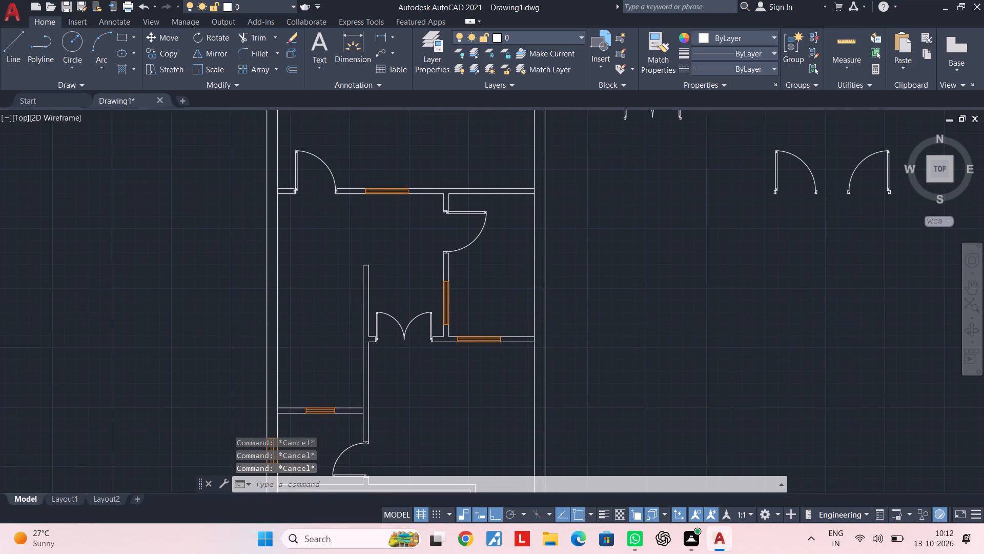
{"action": "key", "text": "Escape"}
{"action": "key", "text": "Escape"}
{"action": "key", "text": "Escape"}
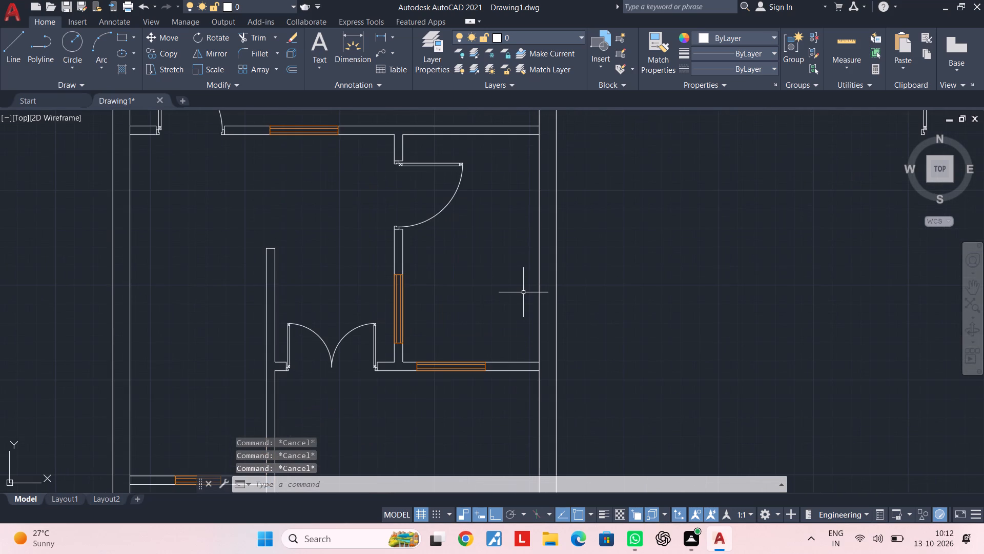
{"action": "key", "text": "Escape"}
{"action": "key", "text": "Escape"}
{"action": "type", "text": "of 2'"}
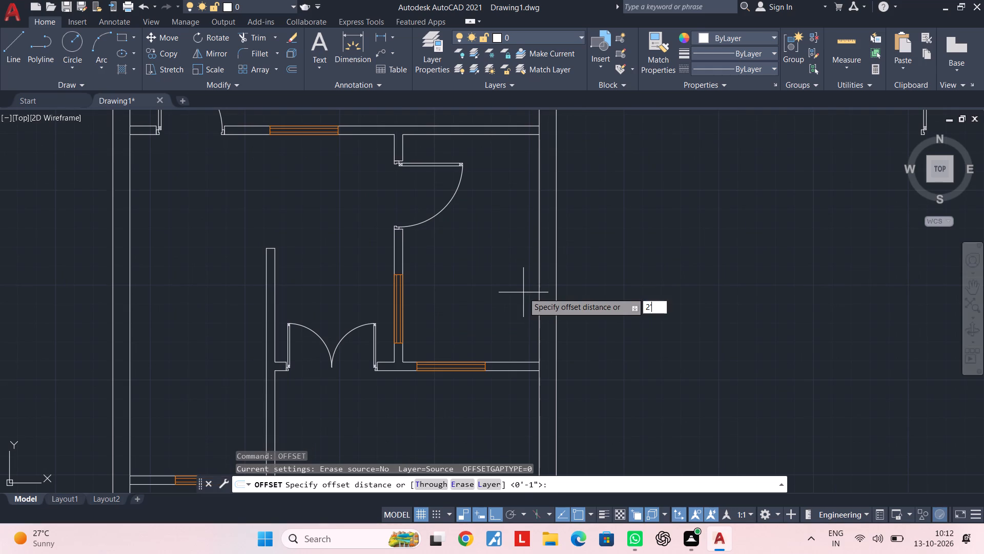
{"action": "key", "text": "Return"}
{"action": "left_click", "coordinate": [540, 280]}
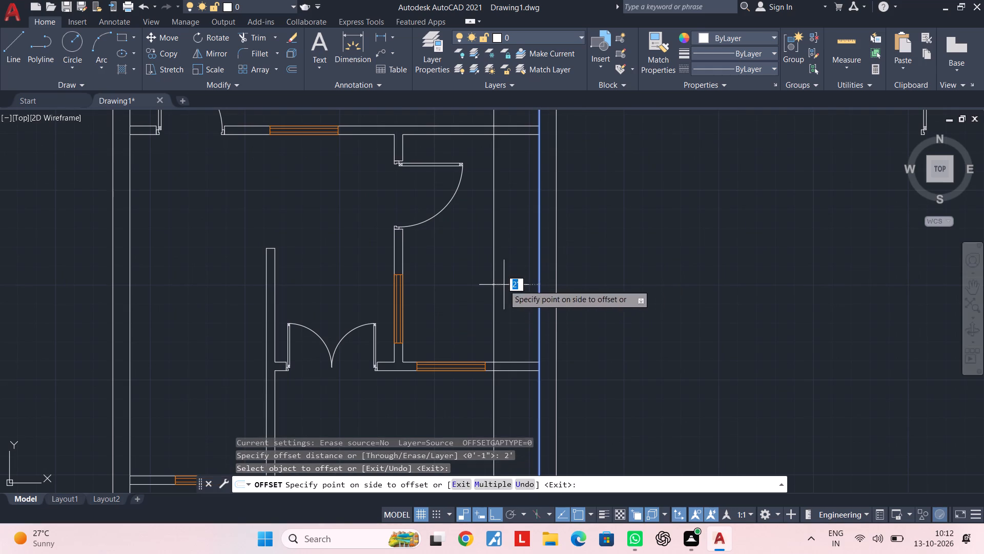
{"action": "left_click", "coordinate": [504, 285]}
{"action": "key", "text": "Escape"}
{"action": "key", "text": "Escape"}
Trim the offset line where it extends below and above the small room's lower and upper partitions.
{"action": "key", "text": "t"}
{"action": "key", "text": "r"}
{"action": "key", "text": "space"}
{"action": "left_click", "coordinate": [520, 393]}
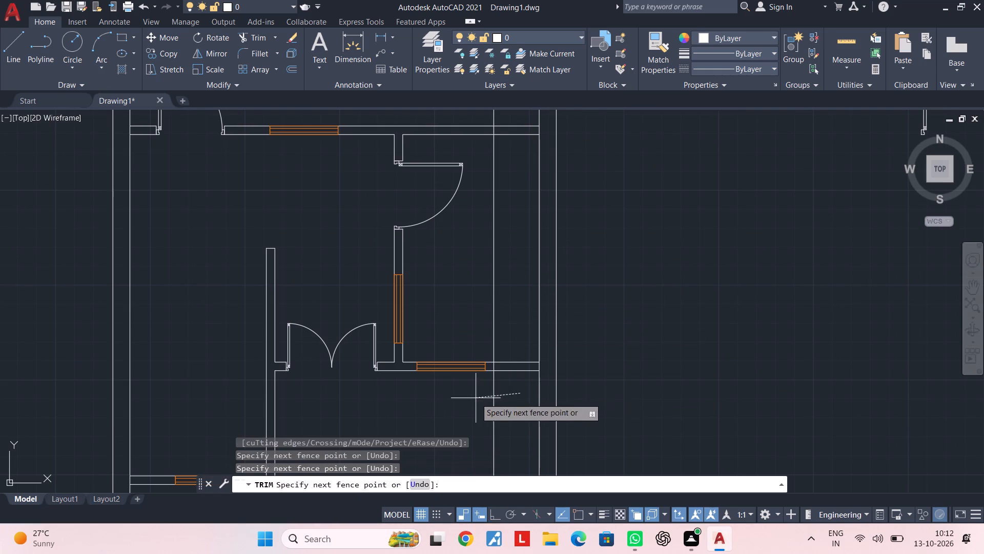
{"action": "left_click", "coordinate": [475, 398]}
{"action": "key", "text": "Escape"}
{"action": "middle_click_drag", "start_coordinate": [506, 277], "coordinate": [492, 385]}
{"action": "key", "text": "space"}
{"action": "left_click_drag", "start_coordinate": [494, 207], "coordinate": [464, 220]}
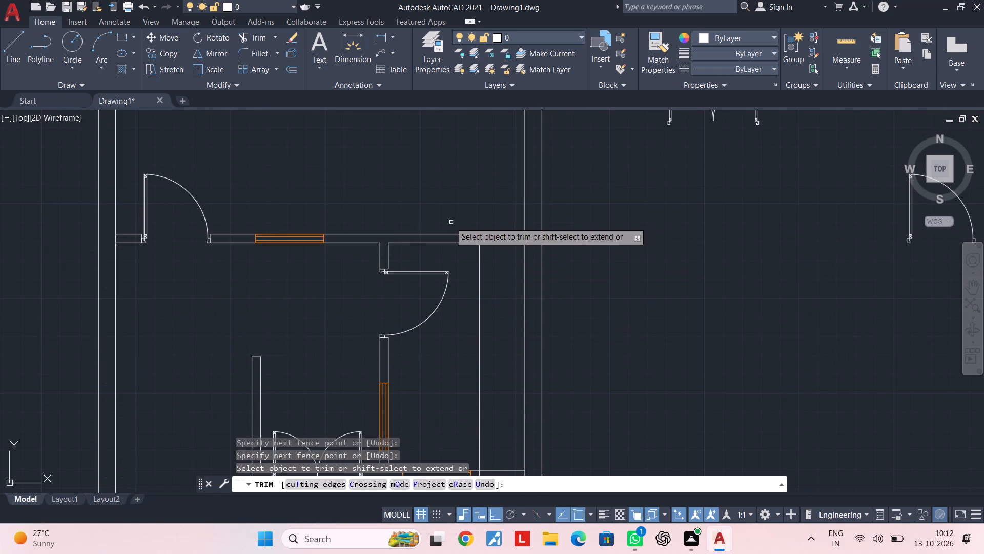
{"action": "left_click", "coordinate": [450, 222]}
{"action": "key", "text": "Escape"}
Trim the offset line's remaining pieces inside the thickness of the small room's upper and lower partitions.
{"action": "key", "text": "space"}
{"action": "scroll", "coordinate": [471, 233], "scroll_direction": "up", "scroll_amount": 3}
{"action": "left_click", "coordinate": [519, 262]}
{"action": "left_click", "coordinate": [472, 263]}
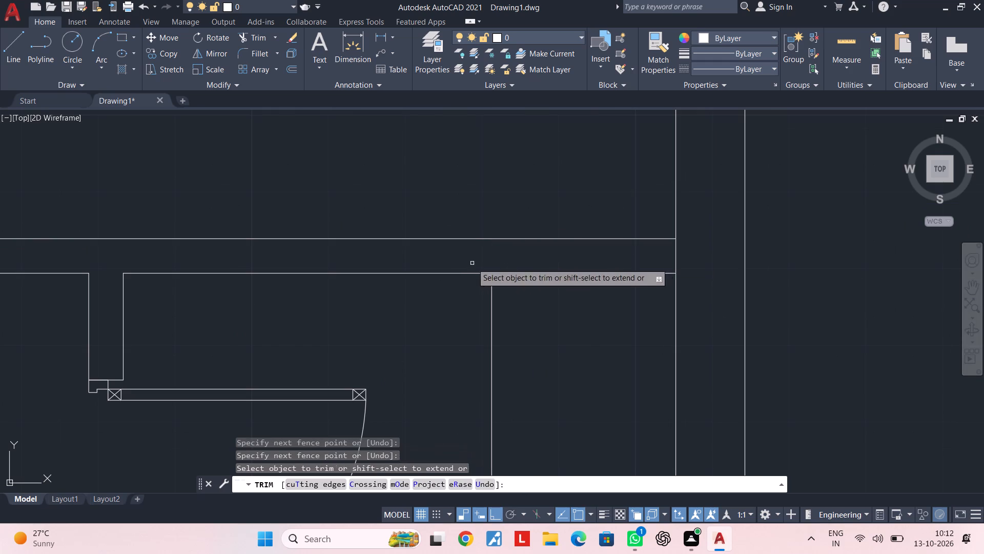
{"action": "scroll", "coordinate": [480, 268], "scroll_direction": "down", "scroll_amount": 3}
{"action": "middle_click_drag", "start_coordinate": [480, 268], "coordinate": [500, 194]}
{"action": "key", "text": "Escape"}
{"action": "middle_click_drag", "start_coordinate": [517, 389], "coordinate": [515, 311]}
{"action": "key", "text": "space"}
{"action": "scroll", "coordinate": [505, 348], "scroll_direction": "up", "scroll_amount": 2}
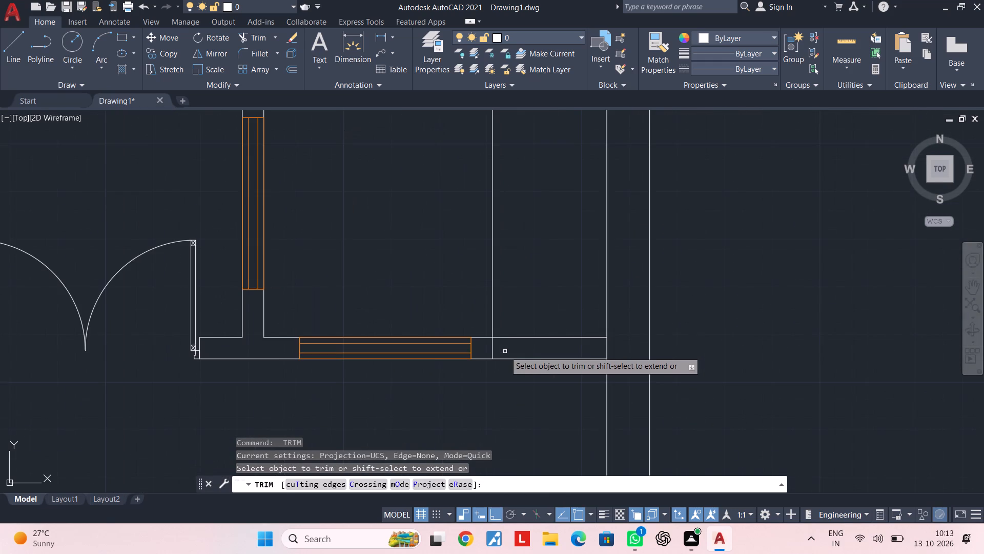
{"action": "left_click", "coordinate": [506, 346]}
{"action": "left_click", "coordinate": [488, 351]}
{"action": "key", "text": "Escape"}
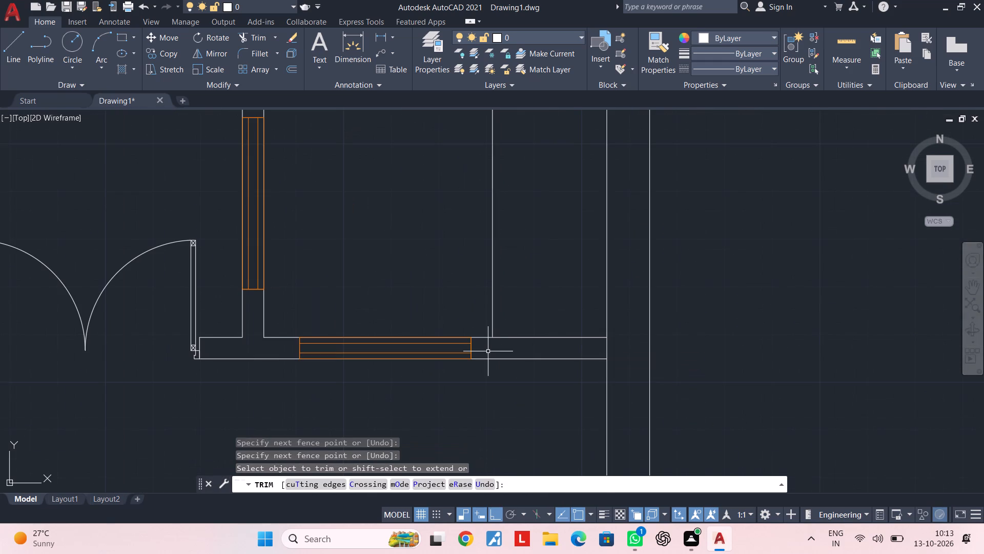
{"action": "key", "text": "Escape"}
{"action": "key", "text": "Escape"}
{"action": "key", "text": "Escape"}
Examine the trimmed line inside the small room and review the adjoining rooms of the plan.
{"action": "middle_click_drag", "start_coordinate": [505, 261], "coordinate": [467, 448]}
{"action": "middle_click_drag", "start_coordinate": [485, 330], "coordinate": [488, 364]}
{"action": "middle_click_drag", "start_coordinate": [504, 329], "coordinate": [509, 232]}
{"action": "scroll", "coordinate": [510, 228], "scroll_direction": "down", "scroll_amount": 4}
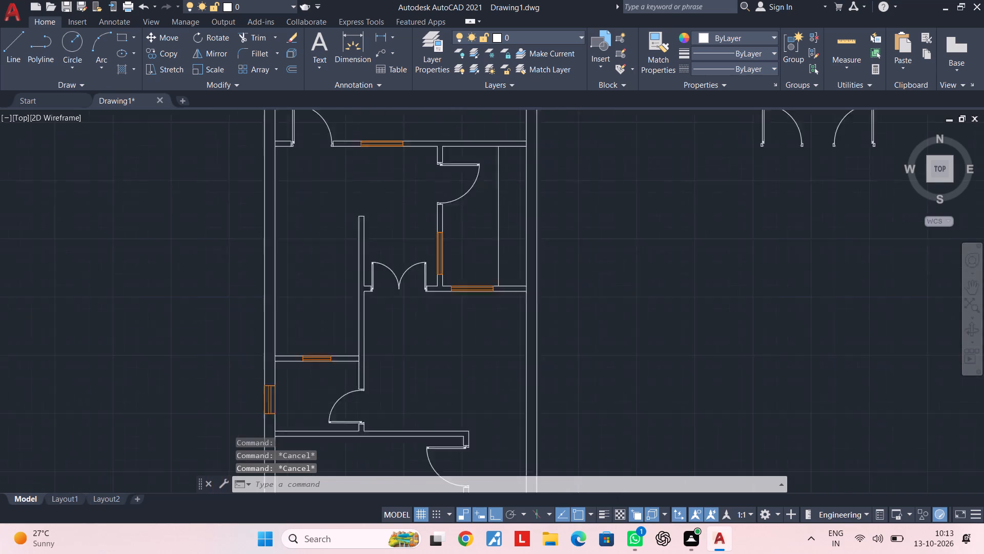
{"action": "scroll", "coordinate": [510, 236], "scroll_direction": "up", "scroll_amount": 1}
{"action": "middle_click_drag", "start_coordinate": [510, 236], "coordinate": [502, 281]}
{"action": "scroll", "coordinate": [507, 244], "scroll_direction": "up", "scroll_amount": 2}
{"action": "key", "text": "Escape"}
{"action": "key", "text": "Escape"}
{"action": "key", "text": "Escape"}
{"action": "key", "text": "Escape"}
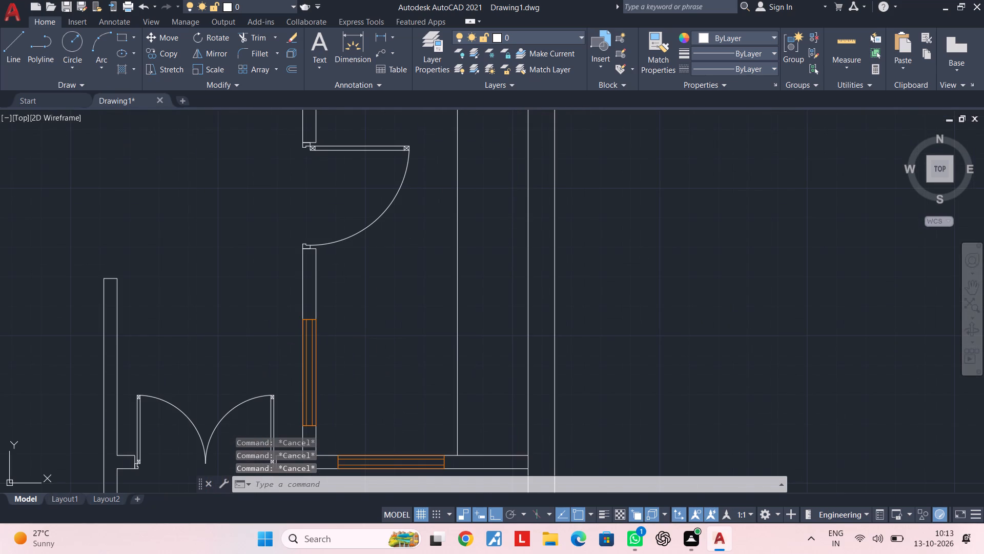
{"action": "key", "text": "Escape"}
{"action": "key", "text": "Escape"}
{"action": "key", "text": "Escape"}
{"action": "key", "text": "Escape"}
{"action": "key", "text": "Escape"}
{"action": "key", "text": "Escape"}
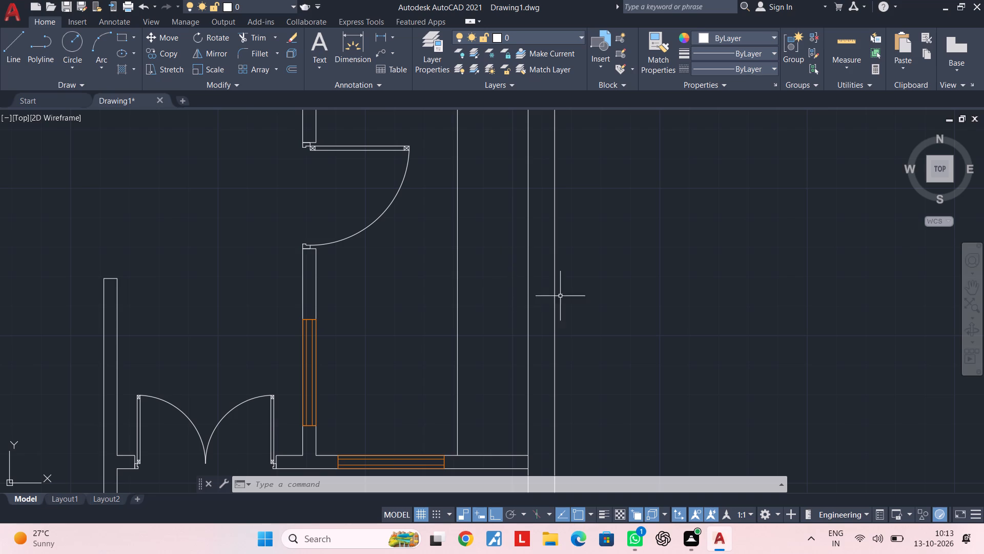
{"action": "middle_click_drag", "start_coordinate": [548, 306], "coordinate": [598, 286]}
{"action": "scroll", "coordinate": [576, 289], "scroll_direction": "down", "scroll_amount": 2}
{"action": "middle_click_drag", "start_coordinate": [570, 294], "coordinate": [550, 367]}
{"action": "middle_click_drag", "start_coordinate": [550, 352], "coordinate": [554, 347]}
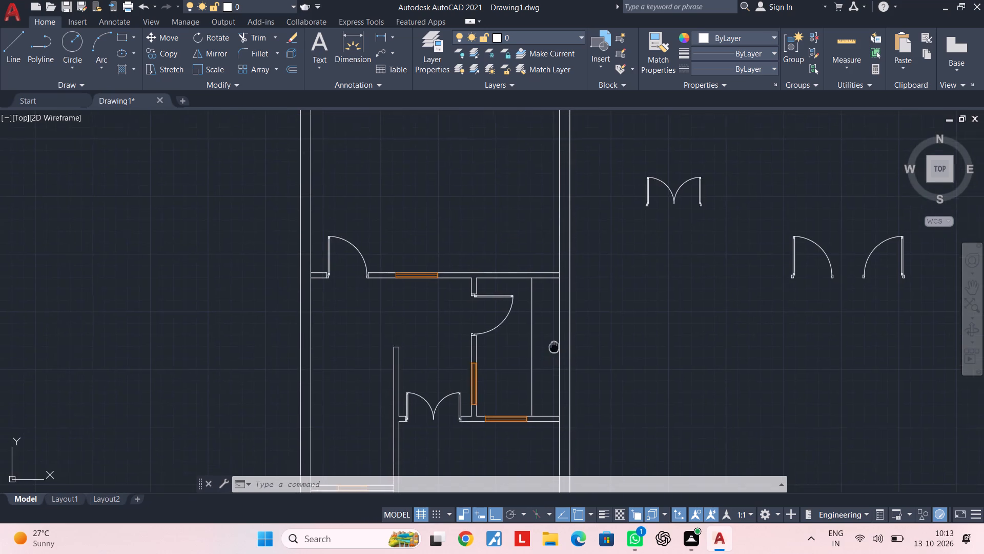
{"action": "middle_click_drag", "start_coordinate": [554, 347], "coordinate": [572, 314]}
{"action": "key", "text": "Escape"}
{"action": "scroll", "coordinate": [573, 310], "scroll_direction": "up", "scroll_amount": 2}
{"action": "key", "text": "Escape"}
{"action": "middle_click", "coordinate": [556, 295]}
{"action": "scroll", "coordinate": [557, 294], "scroll_direction": "up", "scroll_amount": 1}
{"action": "key", "text": "Escape"}
{"action": "key", "text": "Escape"}
{"action": "scroll", "coordinate": [557, 288], "scroll_direction": "down", "scroll_amount": 3}
{"action": "key", "text": "Escape"}
{"action": "middle_click_drag", "start_coordinate": [557, 288], "coordinate": [576, 202]}
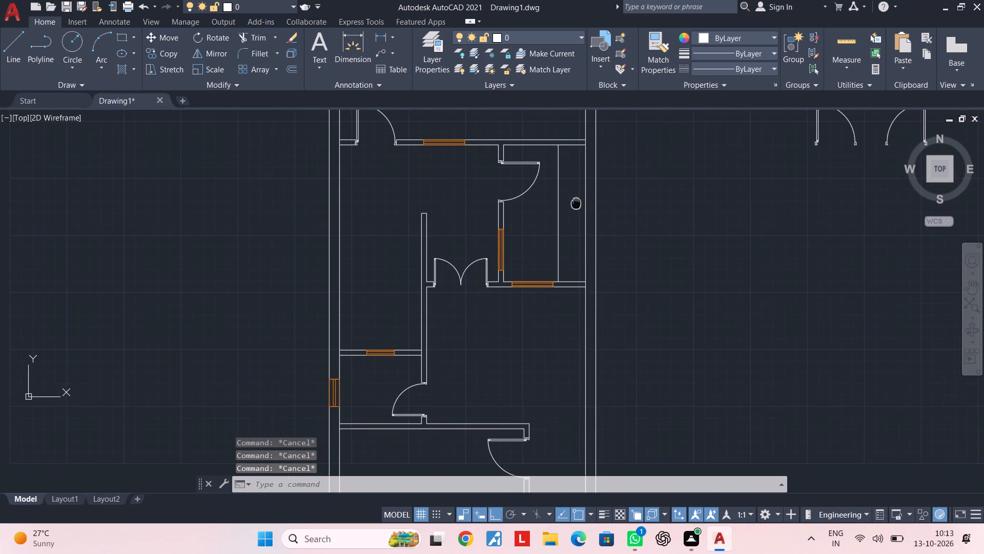
{"action": "middle_click_drag", "start_coordinate": [576, 202], "coordinate": [576, 202]}
Erase the spare double door and the two spare single doors from the empty area beside the plan.
{"action": "scroll", "coordinate": [576, 202], "scroll_direction": "down", "scroll_amount": 3}
{"action": "middle_click_drag", "start_coordinate": [524, 245], "coordinate": [509, 283]}
{"action": "middle_click_drag", "start_coordinate": [586, 231], "coordinate": [564, 265]}
{"action": "scroll", "coordinate": [555, 239], "scroll_direction": "up", "scroll_amount": 2}
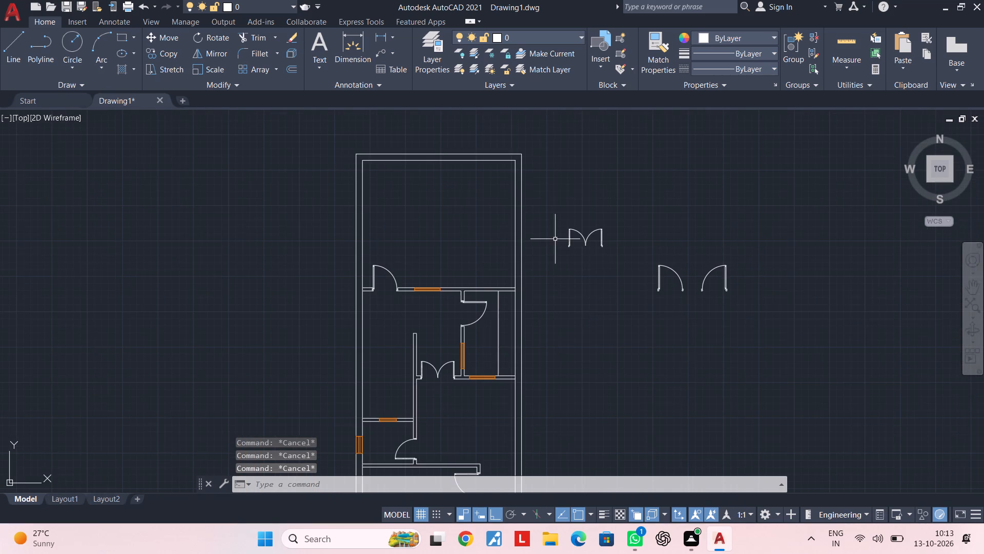
{"action": "left_click", "coordinate": [556, 221]}
{"action": "left_click", "coordinate": [853, 351]}
{"action": "key", "text": "Delete"}
{"action": "key", "text": "Escape"}
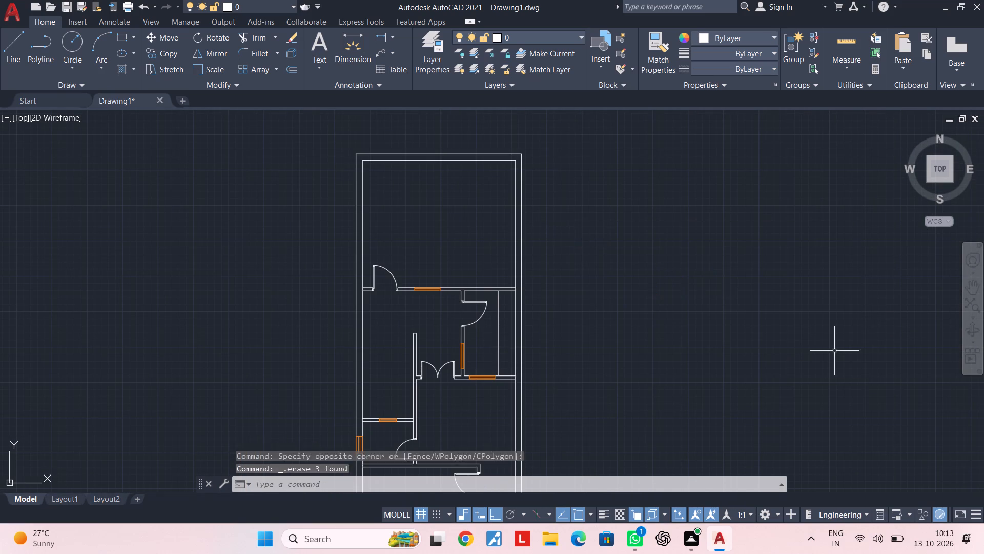
{"action": "key", "text": "Escape"}
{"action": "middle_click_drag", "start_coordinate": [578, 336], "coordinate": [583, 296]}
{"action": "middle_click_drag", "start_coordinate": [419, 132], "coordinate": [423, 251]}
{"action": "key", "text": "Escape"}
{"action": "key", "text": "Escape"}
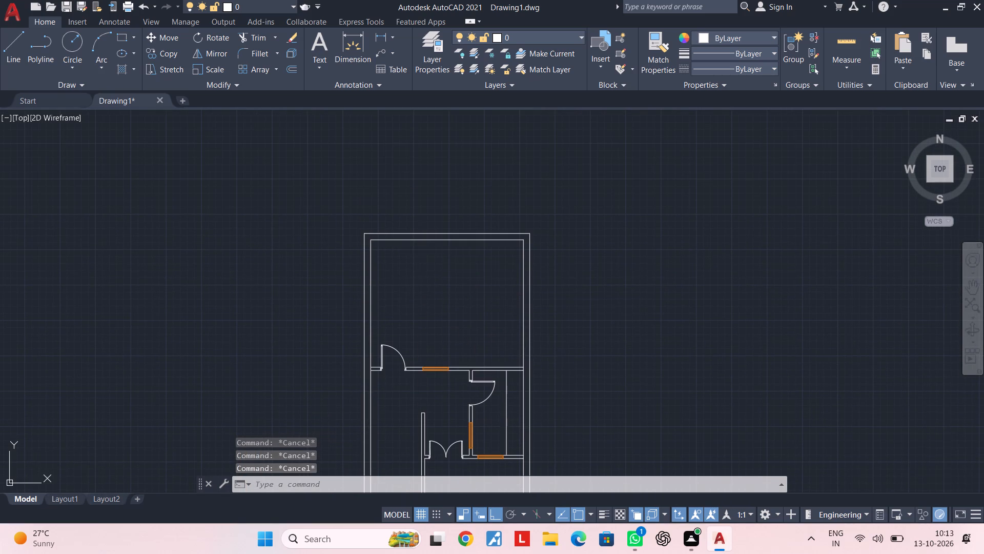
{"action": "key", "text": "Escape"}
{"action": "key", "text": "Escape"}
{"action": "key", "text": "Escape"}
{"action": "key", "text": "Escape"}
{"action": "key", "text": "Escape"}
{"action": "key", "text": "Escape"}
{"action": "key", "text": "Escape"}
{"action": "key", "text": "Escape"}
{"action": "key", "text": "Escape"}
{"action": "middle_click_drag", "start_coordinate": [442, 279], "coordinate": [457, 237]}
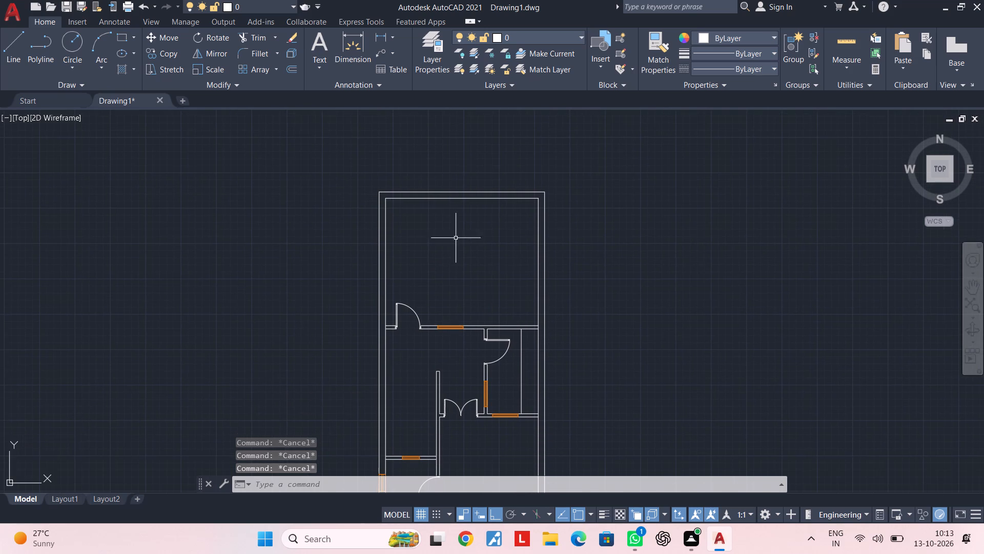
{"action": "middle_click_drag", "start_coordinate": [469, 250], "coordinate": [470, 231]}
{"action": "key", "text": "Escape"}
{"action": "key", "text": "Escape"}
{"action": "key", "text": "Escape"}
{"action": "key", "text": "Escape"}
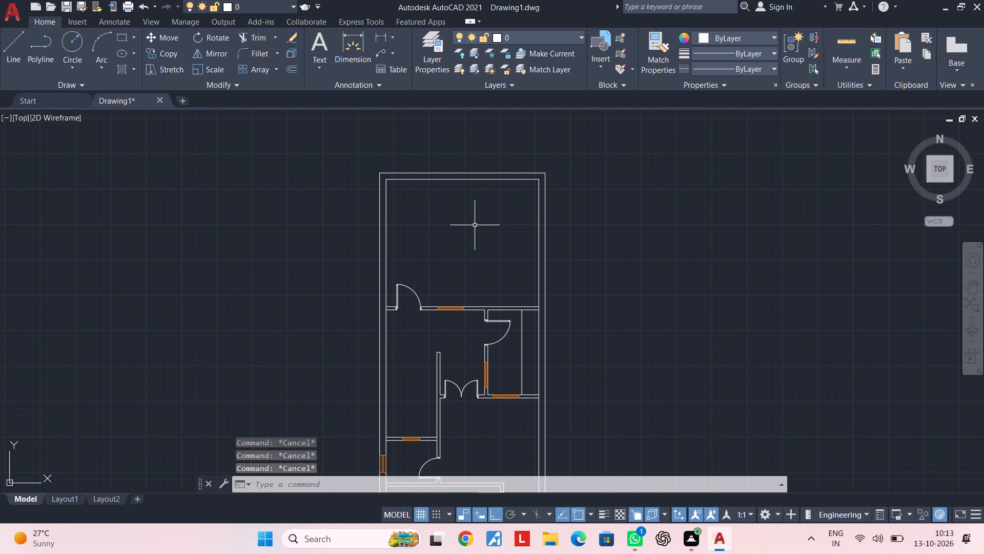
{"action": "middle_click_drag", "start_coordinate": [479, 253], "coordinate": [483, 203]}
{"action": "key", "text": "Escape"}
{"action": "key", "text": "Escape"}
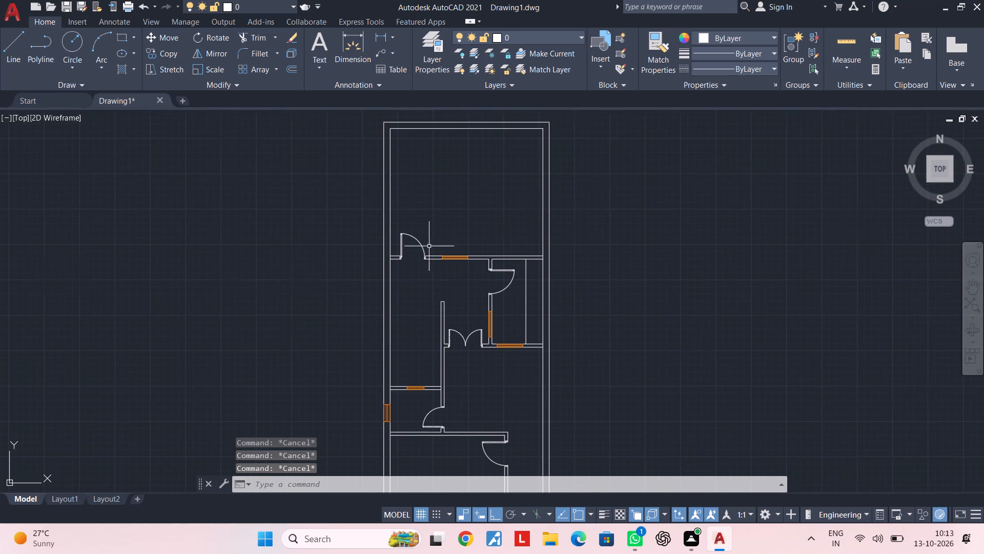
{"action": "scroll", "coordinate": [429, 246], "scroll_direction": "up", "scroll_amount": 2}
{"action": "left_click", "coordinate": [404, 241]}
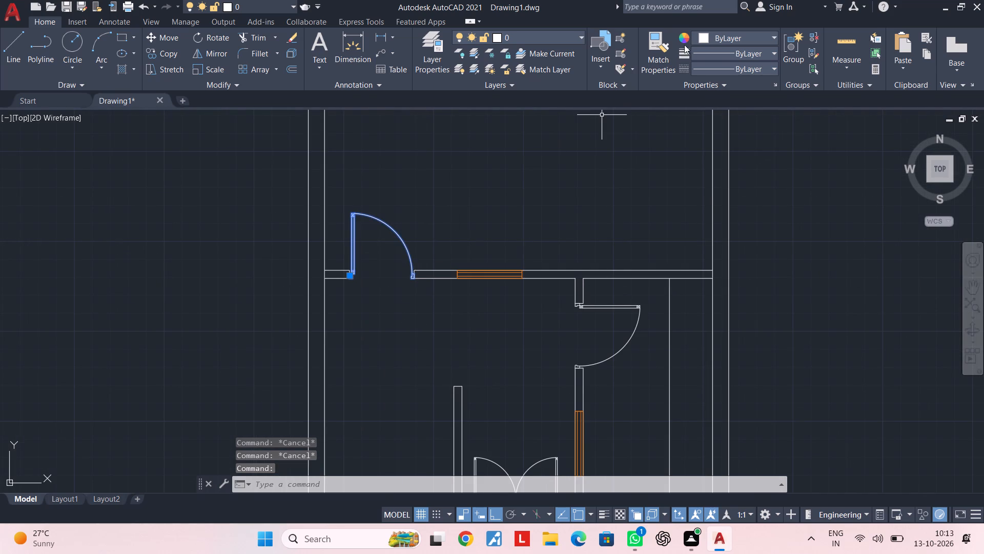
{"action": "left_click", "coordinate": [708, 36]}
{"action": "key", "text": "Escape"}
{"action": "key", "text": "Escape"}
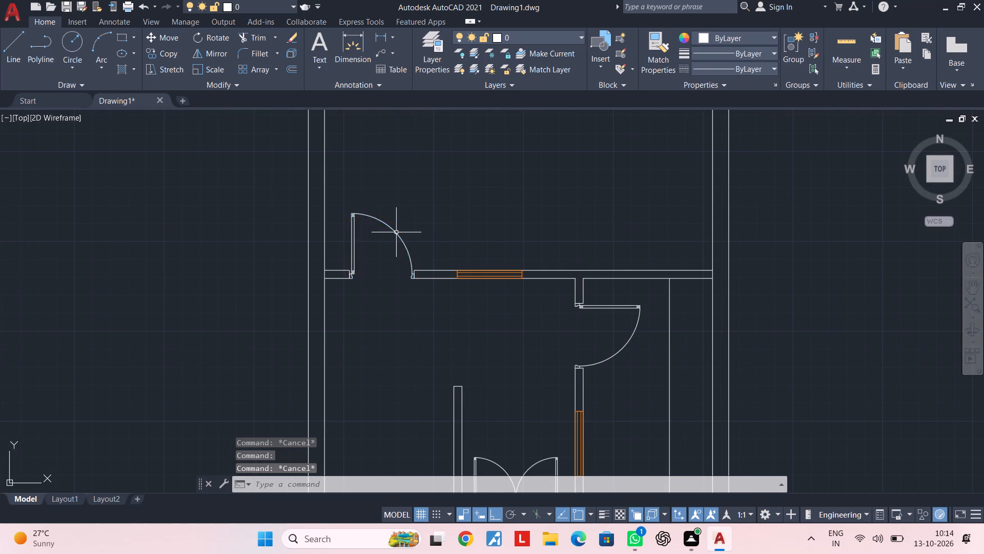
Review the whole floor plan and the room along the left outer wall beside the double door.
{"action": "scroll", "coordinate": [396, 232], "scroll_direction": "down", "scroll_amount": 2}
{"action": "middle_click_drag", "start_coordinate": [399, 229], "coordinate": [445, 159]}
{"action": "key", "text": "Escape"}
{"action": "key", "text": "Escape"}
{"action": "key", "text": "Escape"}
{"action": "middle_click_drag", "start_coordinate": [507, 257], "coordinate": [507, 249]}
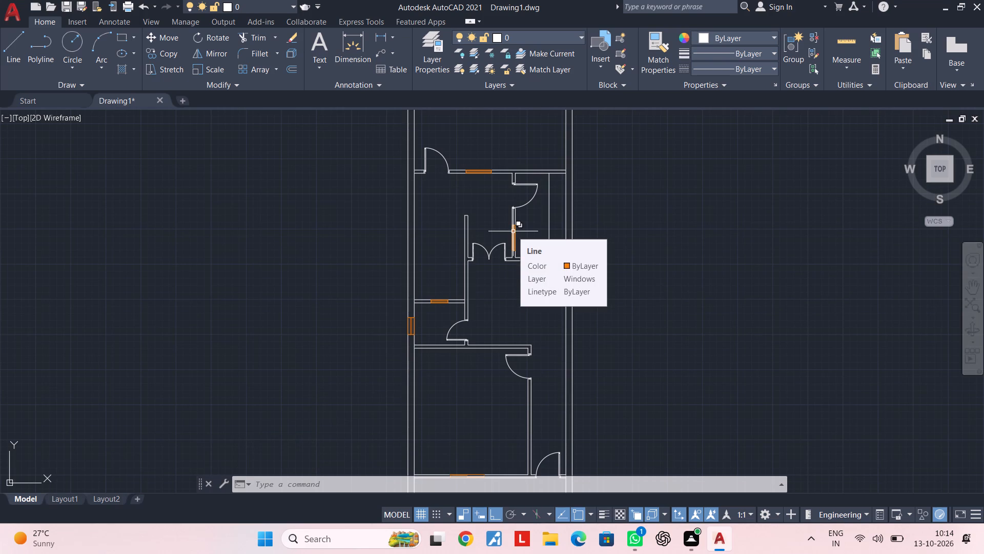
{"action": "scroll", "coordinate": [513, 244], "scroll_direction": "down", "scroll_amount": 2}
{"action": "middle_click_drag", "start_coordinate": [513, 244], "coordinate": [466, 284]}
{"action": "scroll", "coordinate": [470, 277], "scroll_direction": "up", "scroll_amount": 1}
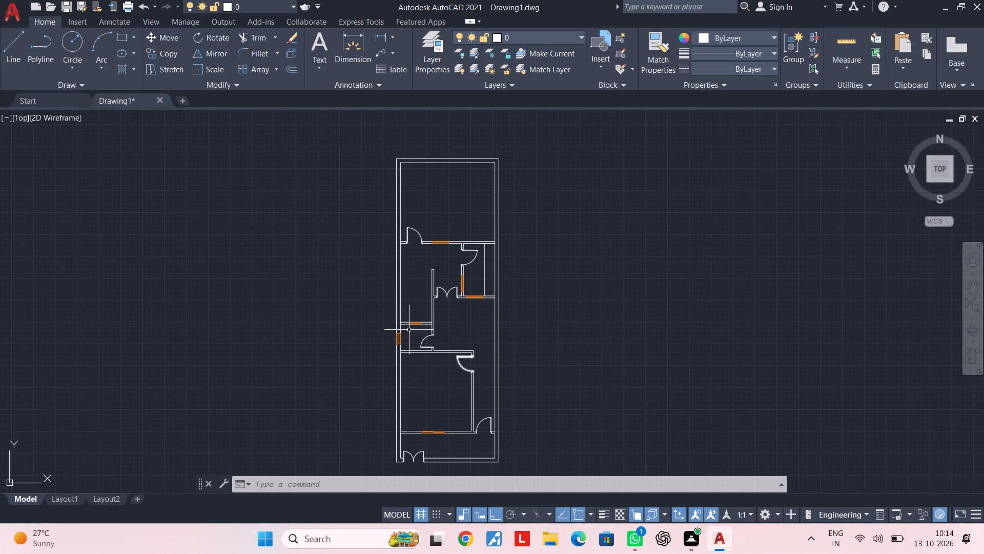
{"action": "scroll", "coordinate": [397, 284], "scroll_direction": "up", "scroll_amount": 2}
{"action": "scroll", "coordinate": [427, 313], "scroll_direction": "up", "scroll_amount": 1}
{"action": "middle_click_drag", "start_coordinate": [427, 313], "coordinate": [452, 260]}
{"action": "key", "text": "Escape"}
{"action": "middle_click_drag", "start_coordinate": [470, 276], "coordinate": [463, 306]}
{"action": "scroll", "coordinate": [466, 313], "scroll_direction": "up", "scroll_amount": 1}
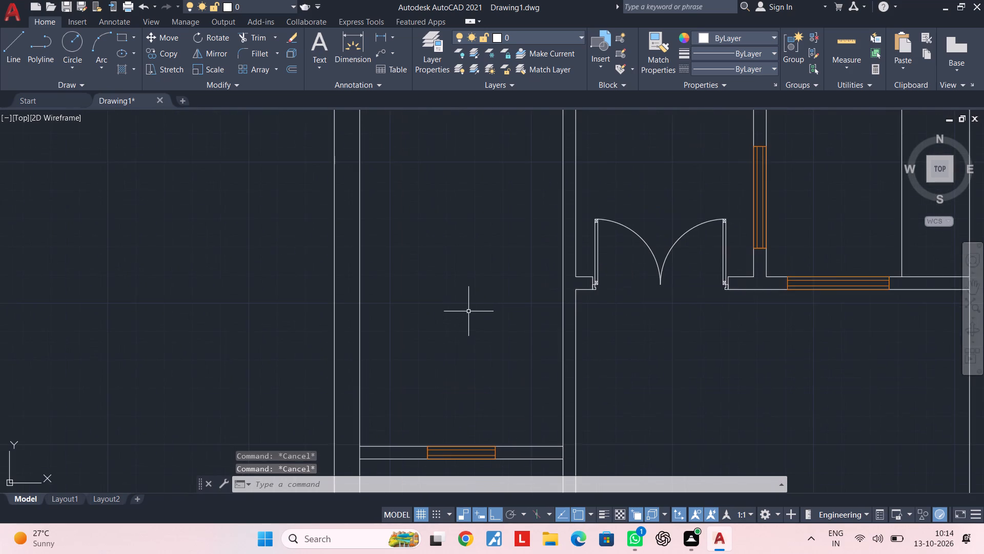
Offset the left face of the vertical partition beside the double door 3' into the room along the left outer wall.
{"action": "middle_click_drag", "start_coordinate": [475, 304], "coordinate": [482, 368]}
{"action": "key", "text": "Escape"}
{"action": "key", "text": "Escape"}
{"action": "middle_click_drag", "start_coordinate": [511, 334], "coordinate": [535, 240]}
{"action": "scroll", "coordinate": [531, 267], "scroll_direction": "down", "scroll_amount": 1}
{"action": "middle_click", "coordinate": [531, 272]}
{"action": "key", "text": "Escape"}
{"action": "key", "text": "Escape"}
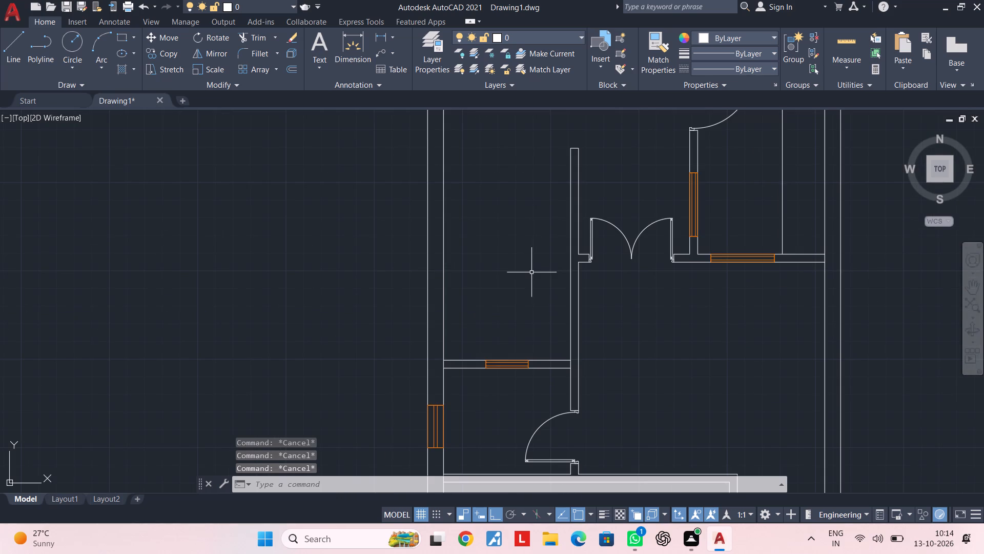
{"action": "key", "text": "Escape"}
{"action": "key", "text": "Escape"}
{"action": "type", "text": "of 3'"}
{"action": "key", "text": "Return"}
{"action": "left_click", "coordinate": [570, 273]}
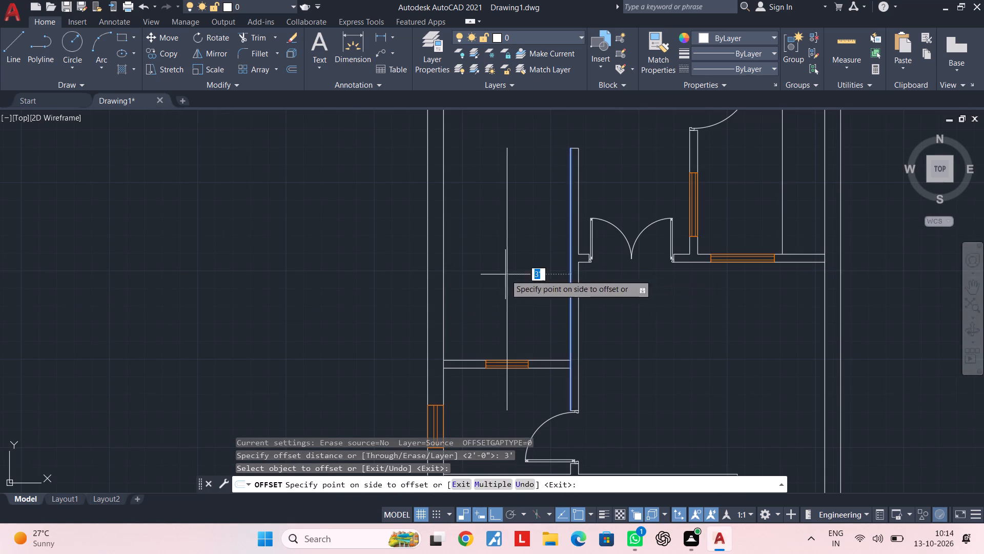
{"action": "left_click", "coordinate": [500, 274]}
{"action": "key", "text": "Escape"}
{"action": "key", "text": "Escape"}
Trim the 3' offset line back to the upper face of the windowed partition and delete its leftover piece inside the window.
{"action": "key", "text": "t"}
{"action": "key", "text": "r"}
{"action": "key", "text": "space"}
{"action": "scroll", "coordinate": [503, 372], "scroll_direction": "up", "scroll_amount": 2}
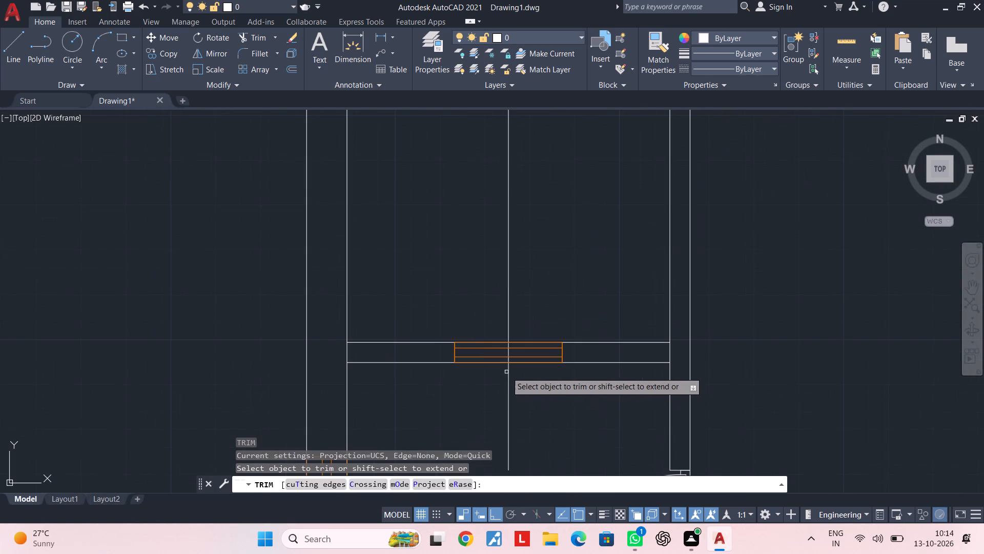
{"action": "left_click", "coordinate": [508, 382]}
{"action": "scroll", "coordinate": [513, 354], "scroll_direction": "up", "scroll_amount": 3}
{"action": "scroll", "coordinate": [494, 310], "scroll_direction": "up", "scroll_amount": 1}
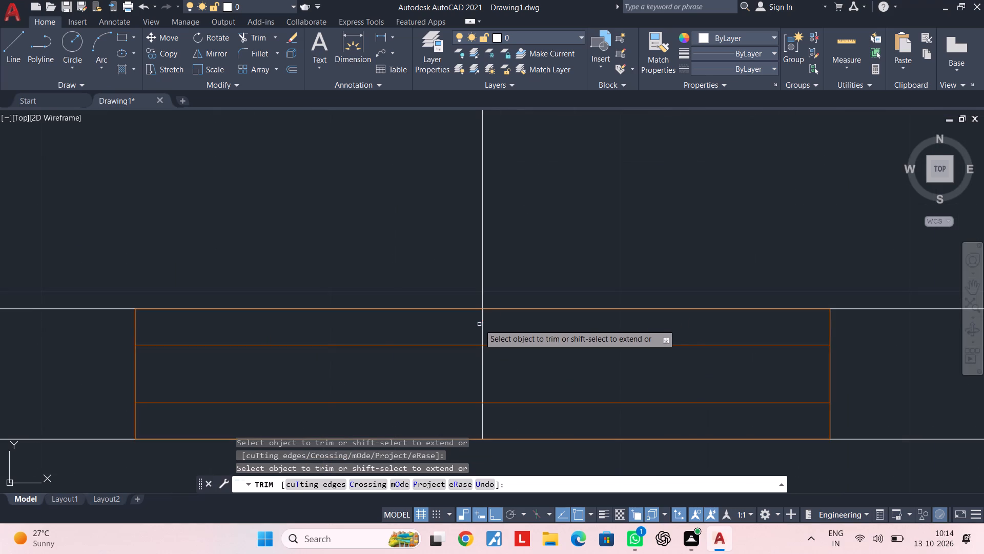
{"action": "left_click", "coordinate": [484, 321]}
{"action": "key", "text": "Escape"}
{"action": "left_click", "coordinate": [483, 378]}
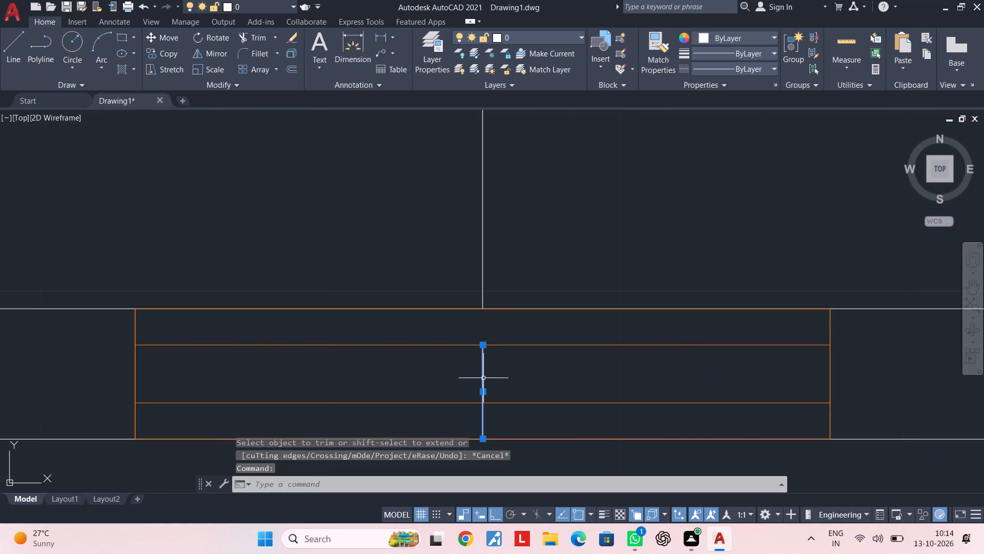
{"action": "key", "text": "Delete"}
{"action": "key", "text": "Escape"}
{"action": "key", "text": "Escape"}
{"action": "scroll", "coordinate": [422, 377], "scroll_direction": "up", "scroll_amount": 1}
{"action": "scroll", "coordinate": [422, 377], "scroll_direction": "down", "scroll_amount": 5}
{"action": "middle_click_drag", "start_coordinate": [486, 318], "coordinate": [495, 353]}
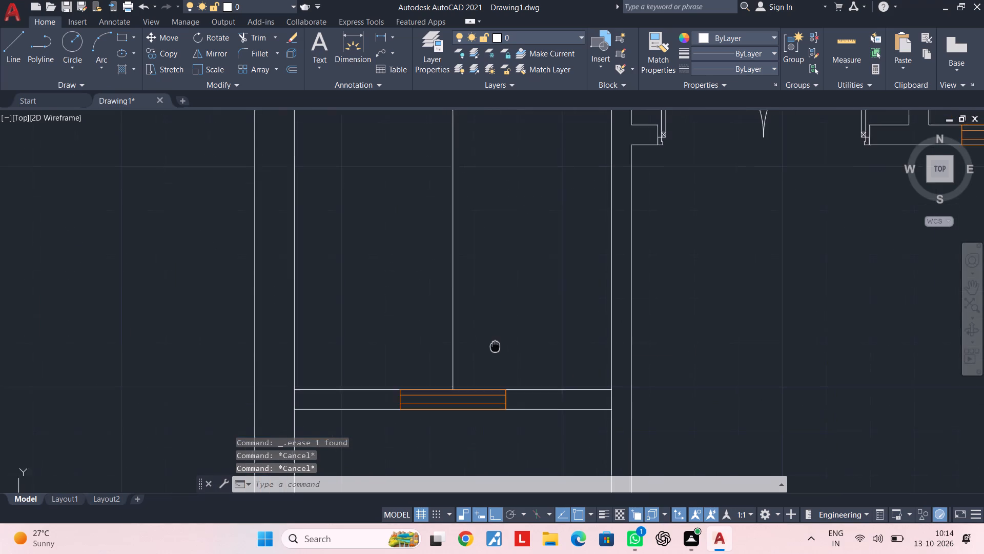
Offset the 3' vertical line above the windowed partition by 3" to each side.
{"action": "middle_click_drag", "start_coordinate": [495, 353], "coordinate": [464, 474]}
{"action": "middle_click_drag", "start_coordinate": [466, 381], "coordinate": [509, 350]}
{"action": "scroll", "coordinate": [510, 350], "scroll_direction": "down", "scroll_amount": 2}
{"action": "middle_click_drag", "start_coordinate": [510, 350], "coordinate": [503, 363]}
{"action": "scroll", "coordinate": [503, 363], "scroll_direction": "up", "scroll_amount": 1}
{"action": "key", "text": "Escape"}
{"action": "key", "text": "Escape"}
{"action": "key", "text": "Escape"}
{"action": "type", "text": "of 3\""}
{"action": "key", "text": "Return"}
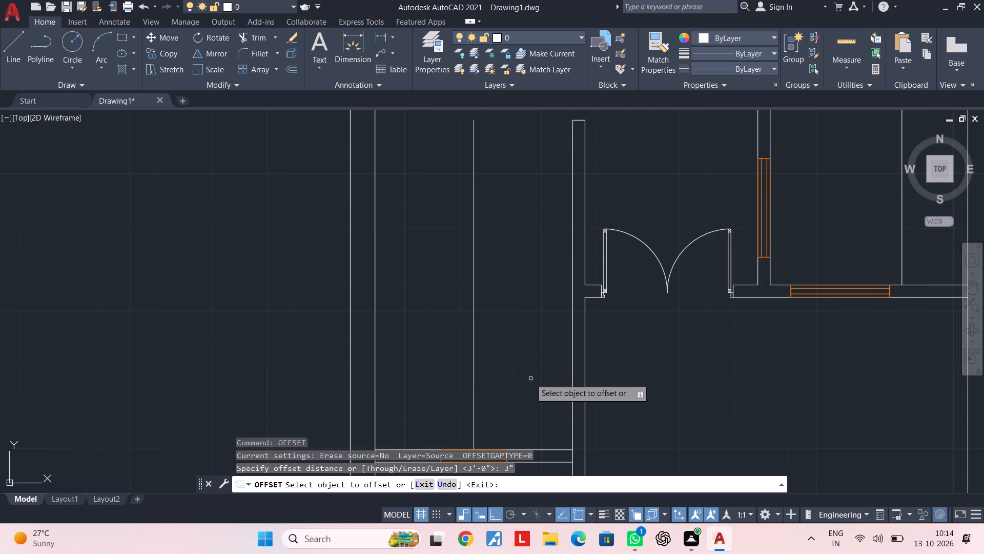
{"action": "left_click", "coordinate": [475, 380]}
{"action": "left_click", "coordinate": [440, 383]}
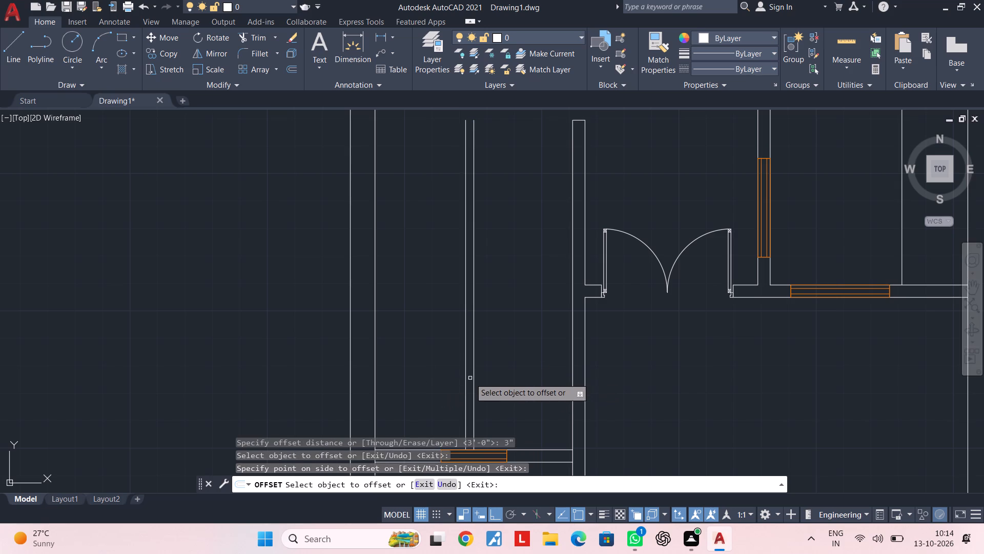
{"action": "left_click", "coordinate": [473, 378]}
{"action": "left_click", "coordinate": [519, 376]}
{"action": "key", "text": "Escape"}
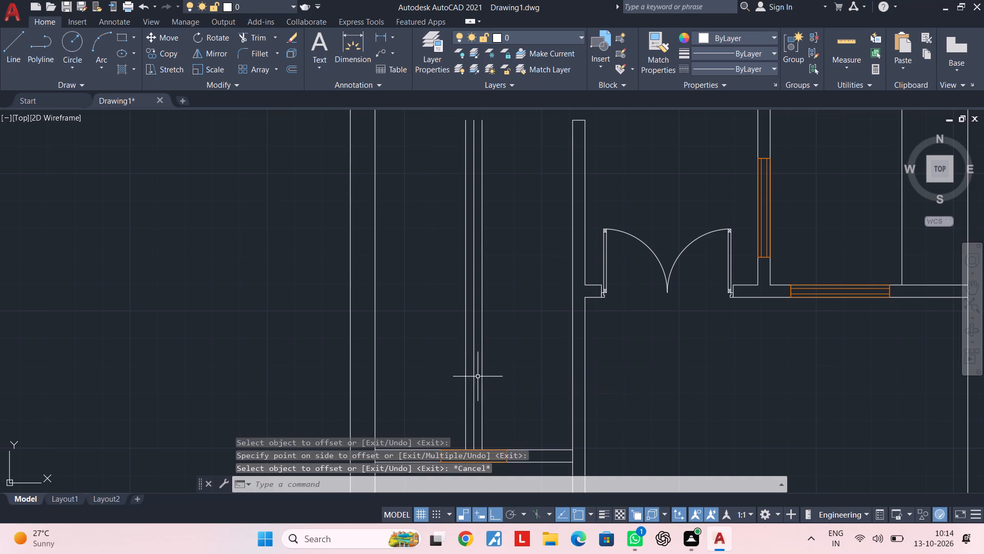
Delete the original centre line between the two 3" offset lines.
{"action": "left_click", "coordinate": [473, 377]}
{"action": "key", "text": "Delete"}
{"action": "key", "text": "Escape"}
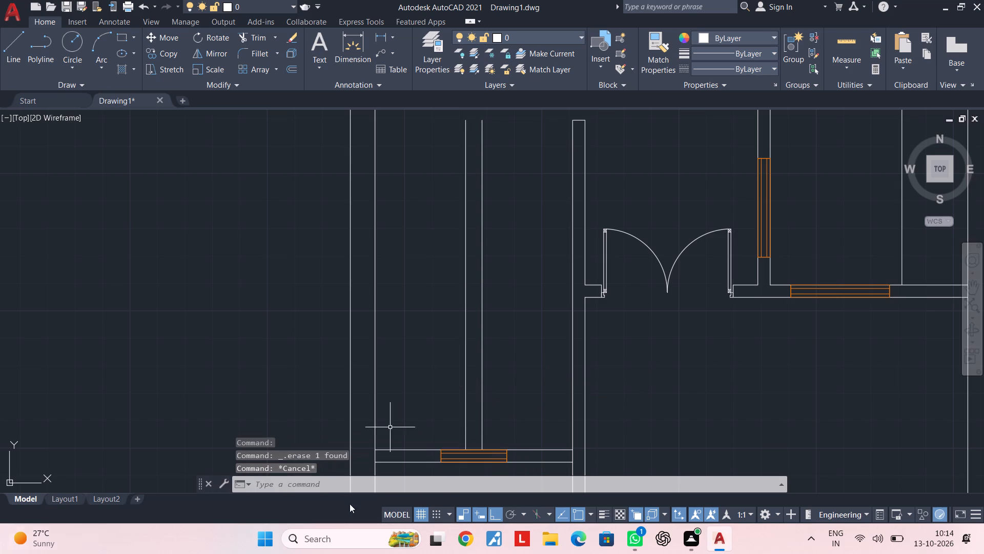
Offset the upper face of the windowed partition 3' up into the room as the landing line.
{"action": "middle_click_drag", "start_coordinate": [523, 346], "coordinate": [505, 291]}
{"action": "scroll", "coordinate": [522, 346], "scroll_direction": "up", "scroll_amount": 1}
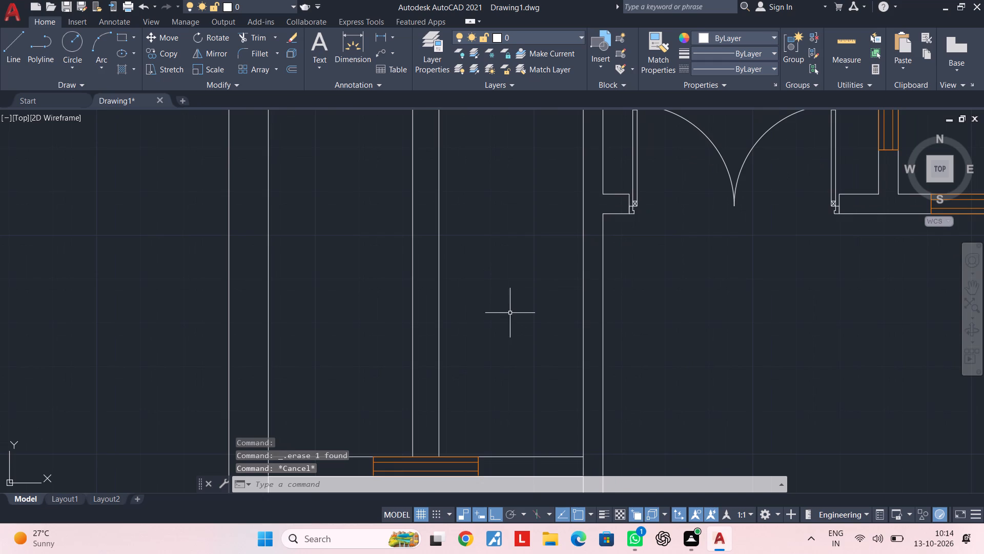
{"action": "middle_click_drag", "start_coordinate": [510, 304], "coordinate": [503, 251]}
{"action": "key", "text": "Escape"}
{"action": "middle_click_drag", "start_coordinate": [498, 272], "coordinate": [492, 318]}
{"action": "key", "text": "Escape"}
{"action": "key", "text": "Escape"}
{"action": "key", "text": "o"}
{"action": "key", "text": "f"}
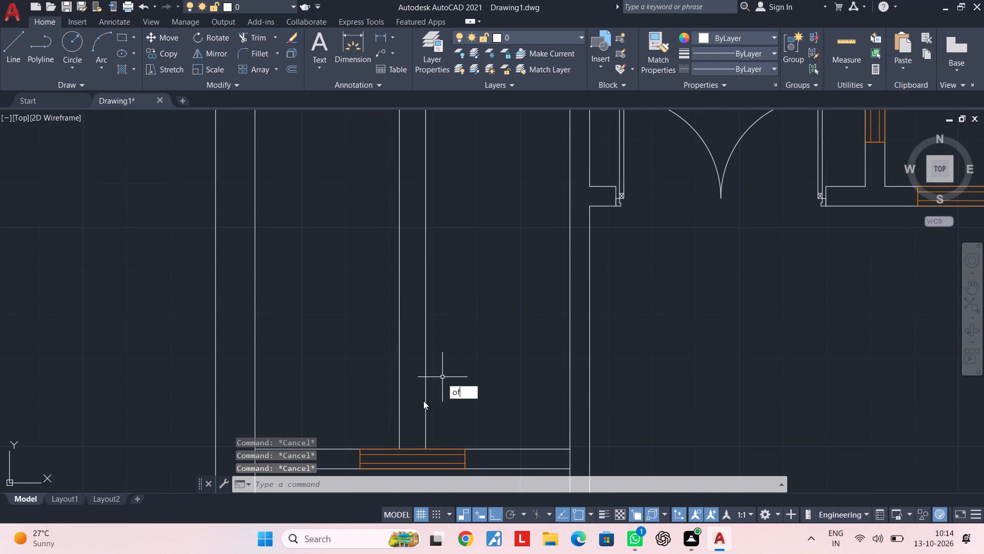
{"action": "key", "text": "space"}
{"action": "key", "text": "3"}
{"action": "key", "text": "apostrophe"}
{"action": "key", "text": "Return"}
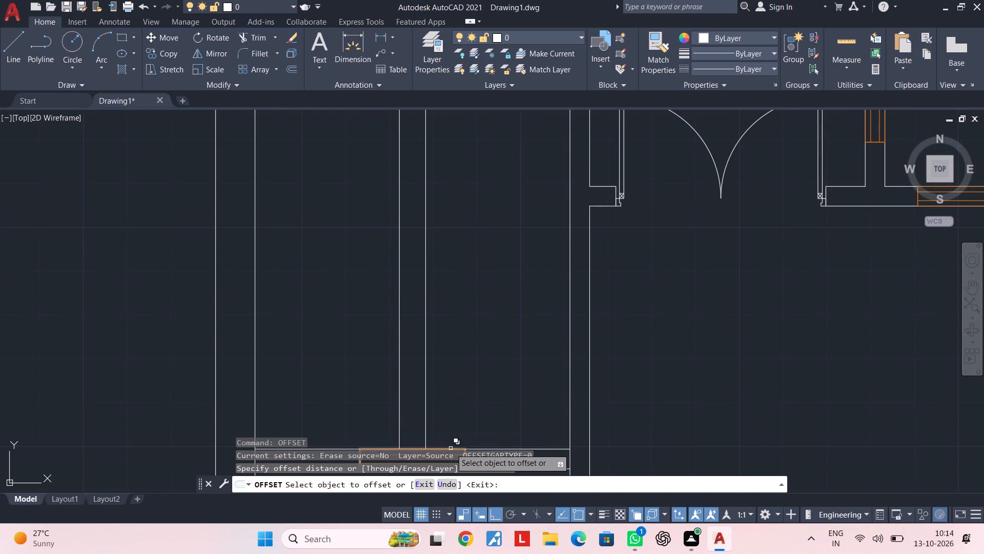
{"action": "left_click", "coordinate": [541, 450]}
{"action": "left_click", "coordinate": [527, 348]}
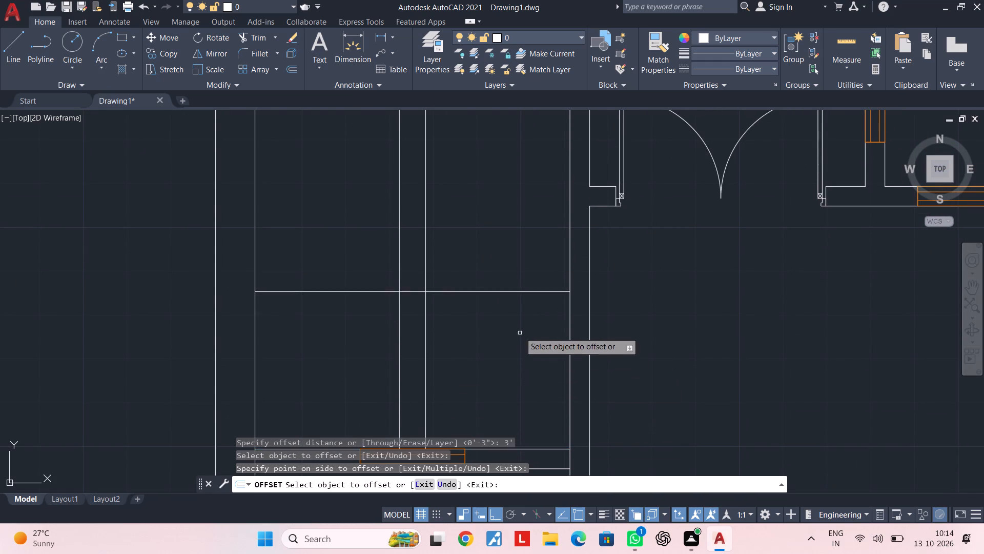
{"action": "scroll", "coordinate": [513, 321], "scroll_direction": "down", "scroll_amount": 2}
{"action": "middle_click_drag", "start_coordinate": [514, 321], "coordinate": [592, 313]}
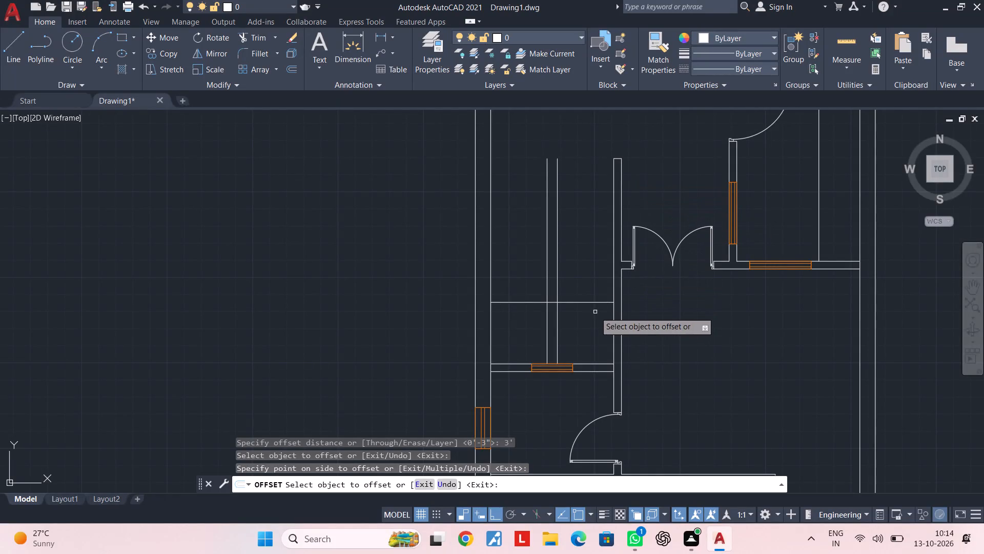
{"action": "middle_click_drag", "start_coordinate": [593, 310], "coordinate": [620, 241]}
{"action": "scroll", "coordinate": [620, 241], "scroll_direction": "up", "scroll_amount": 2}
{"action": "middle_click_drag", "start_coordinate": [611, 251], "coordinate": [609, 333]}
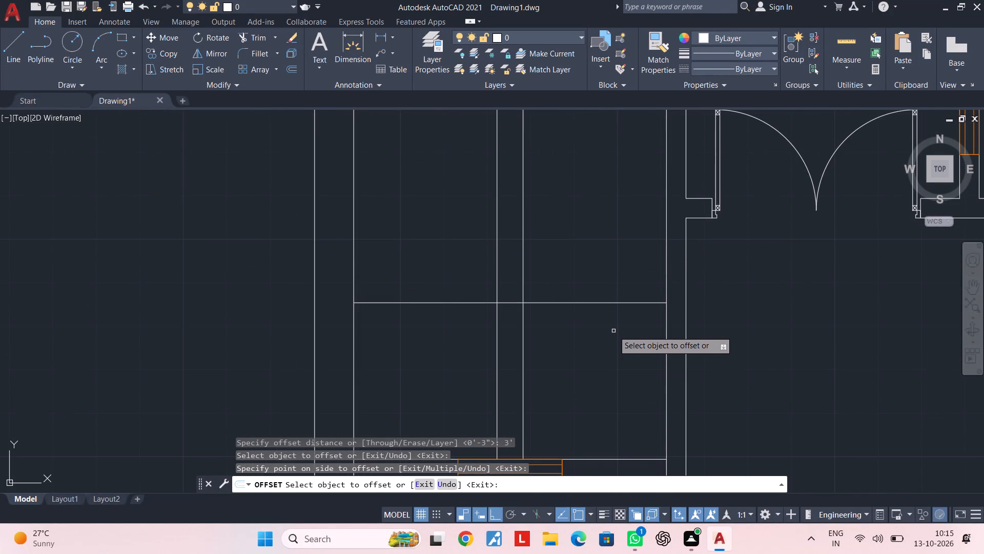
{"action": "scroll", "coordinate": [613, 331], "scroll_direction": "down", "scroll_amount": 2}
{"action": "middle_click_drag", "start_coordinate": [613, 330], "coordinate": [602, 372]}
{"action": "key", "text": "Escape"}
{"action": "key", "text": "Escape"}
{"action": "key", "text": "Escape"}
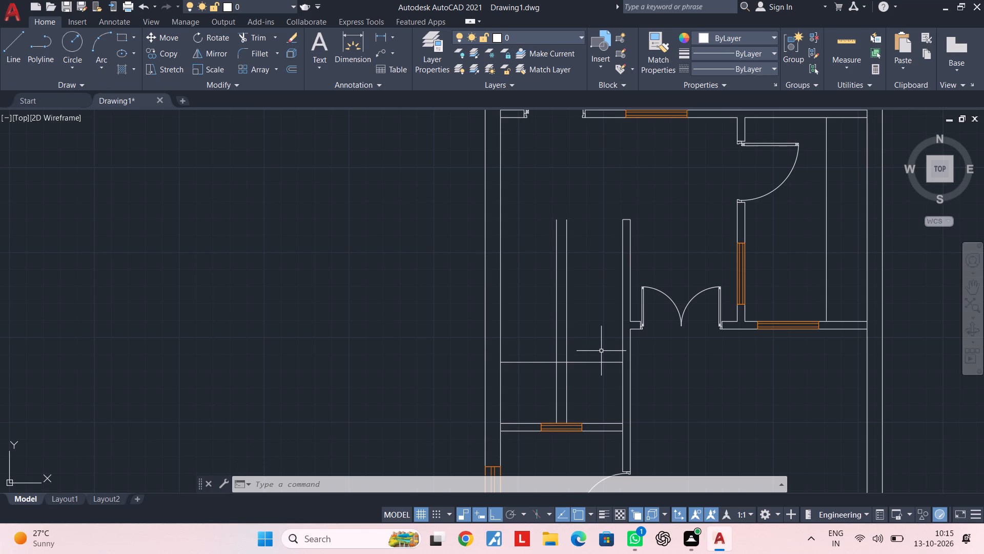
{"action": "key", "text": "Escape"}
{"action": "key", "text": "Escape"}
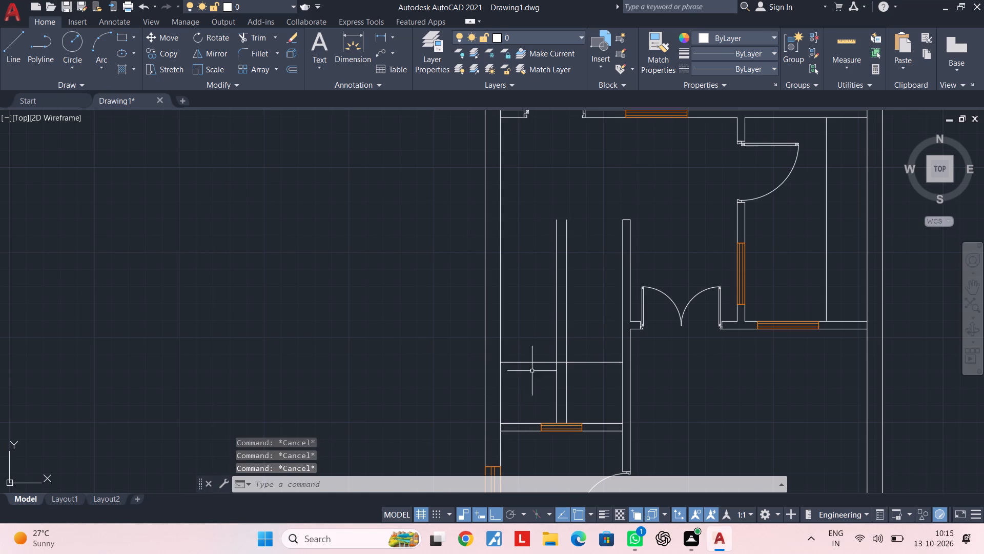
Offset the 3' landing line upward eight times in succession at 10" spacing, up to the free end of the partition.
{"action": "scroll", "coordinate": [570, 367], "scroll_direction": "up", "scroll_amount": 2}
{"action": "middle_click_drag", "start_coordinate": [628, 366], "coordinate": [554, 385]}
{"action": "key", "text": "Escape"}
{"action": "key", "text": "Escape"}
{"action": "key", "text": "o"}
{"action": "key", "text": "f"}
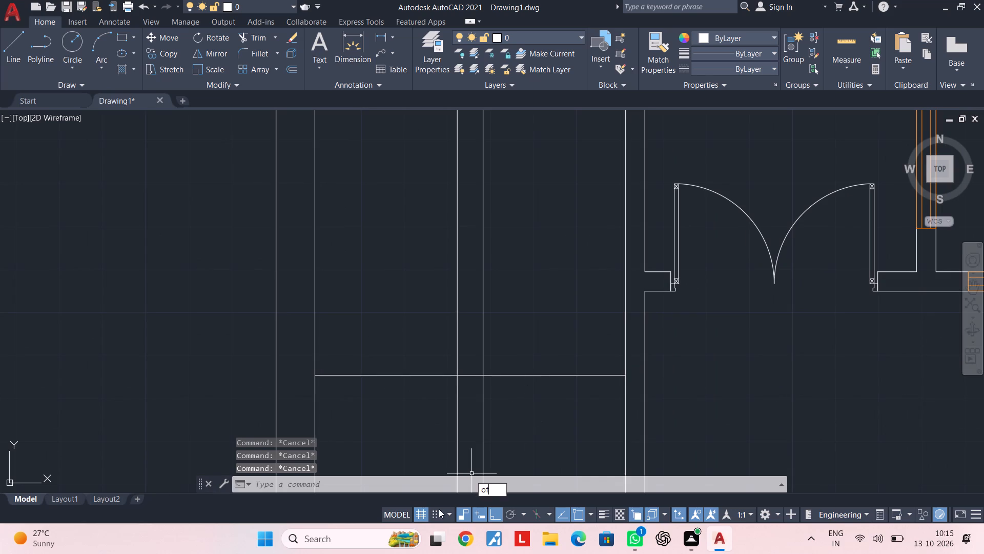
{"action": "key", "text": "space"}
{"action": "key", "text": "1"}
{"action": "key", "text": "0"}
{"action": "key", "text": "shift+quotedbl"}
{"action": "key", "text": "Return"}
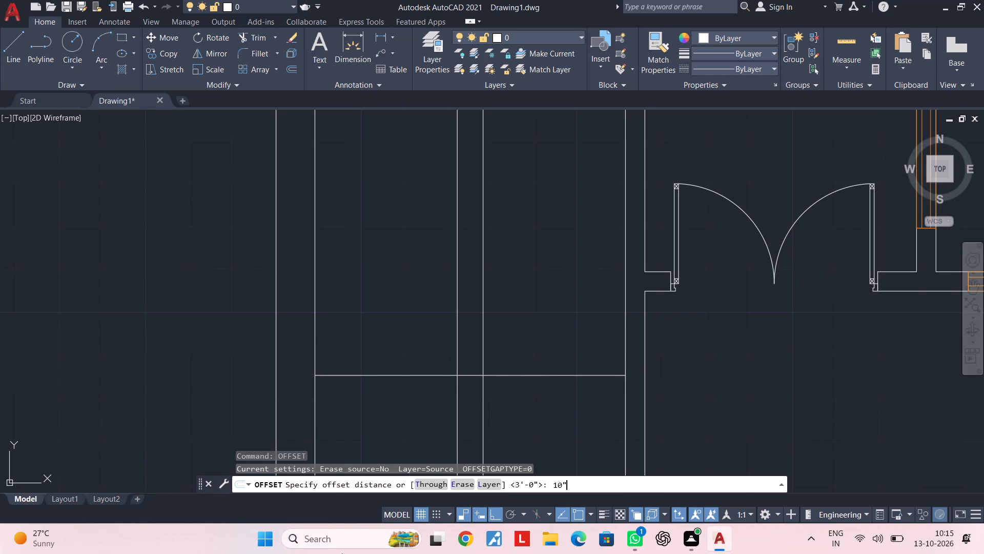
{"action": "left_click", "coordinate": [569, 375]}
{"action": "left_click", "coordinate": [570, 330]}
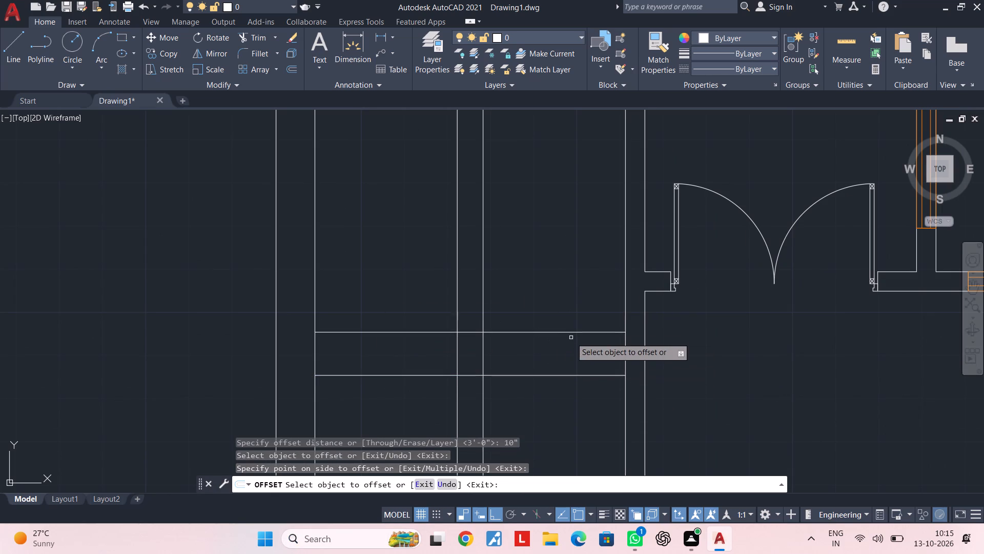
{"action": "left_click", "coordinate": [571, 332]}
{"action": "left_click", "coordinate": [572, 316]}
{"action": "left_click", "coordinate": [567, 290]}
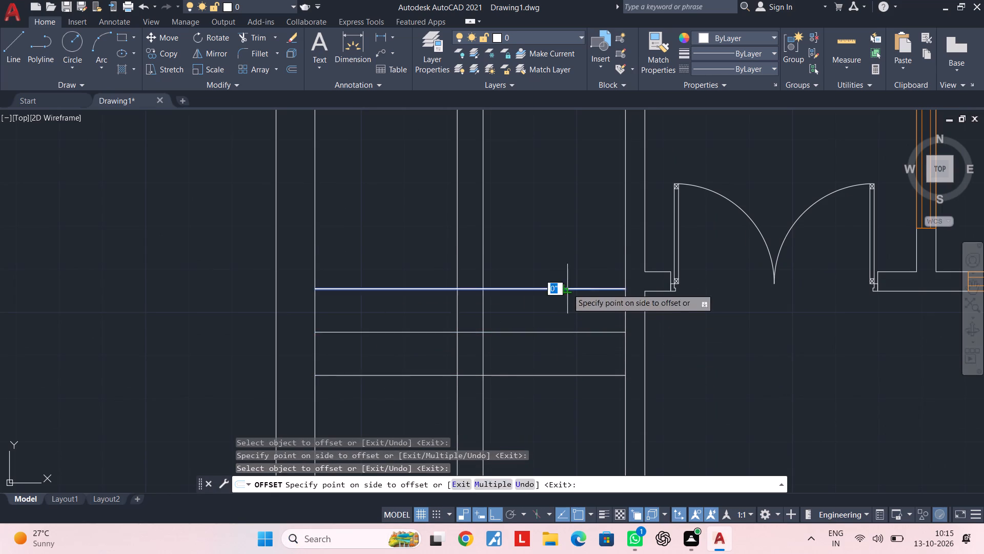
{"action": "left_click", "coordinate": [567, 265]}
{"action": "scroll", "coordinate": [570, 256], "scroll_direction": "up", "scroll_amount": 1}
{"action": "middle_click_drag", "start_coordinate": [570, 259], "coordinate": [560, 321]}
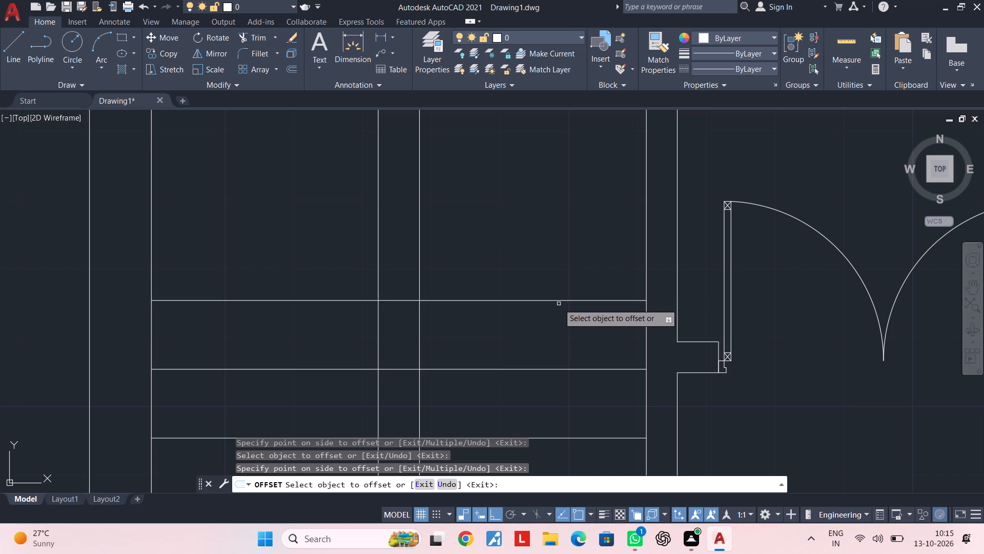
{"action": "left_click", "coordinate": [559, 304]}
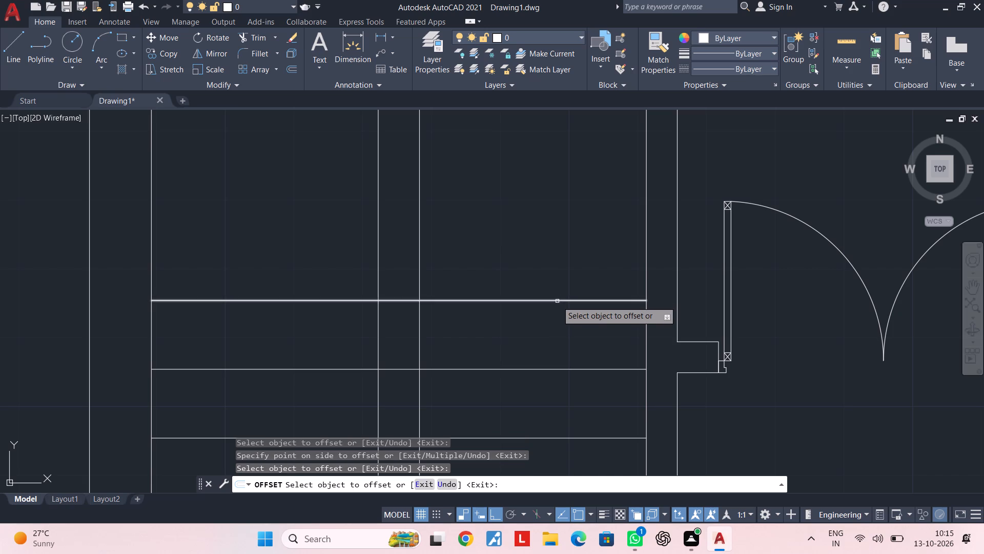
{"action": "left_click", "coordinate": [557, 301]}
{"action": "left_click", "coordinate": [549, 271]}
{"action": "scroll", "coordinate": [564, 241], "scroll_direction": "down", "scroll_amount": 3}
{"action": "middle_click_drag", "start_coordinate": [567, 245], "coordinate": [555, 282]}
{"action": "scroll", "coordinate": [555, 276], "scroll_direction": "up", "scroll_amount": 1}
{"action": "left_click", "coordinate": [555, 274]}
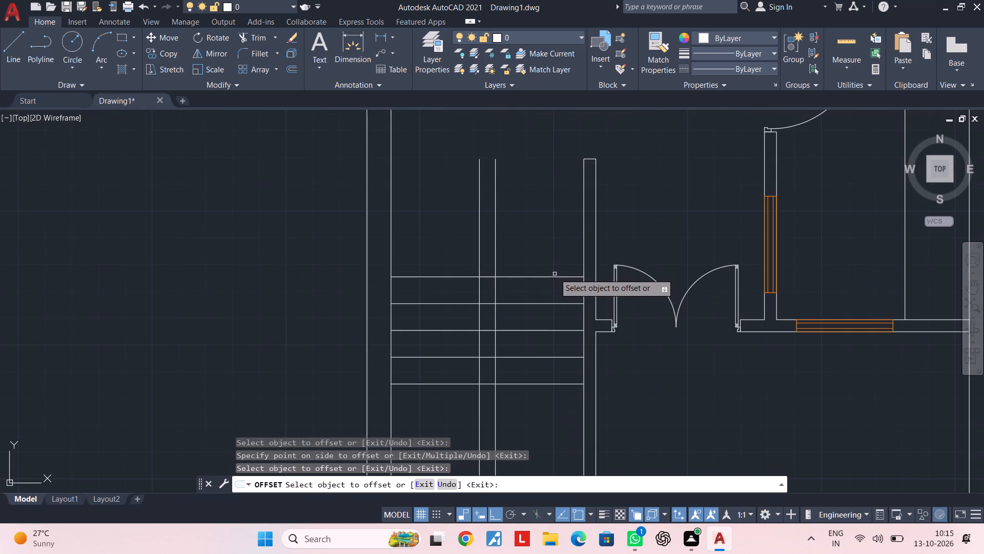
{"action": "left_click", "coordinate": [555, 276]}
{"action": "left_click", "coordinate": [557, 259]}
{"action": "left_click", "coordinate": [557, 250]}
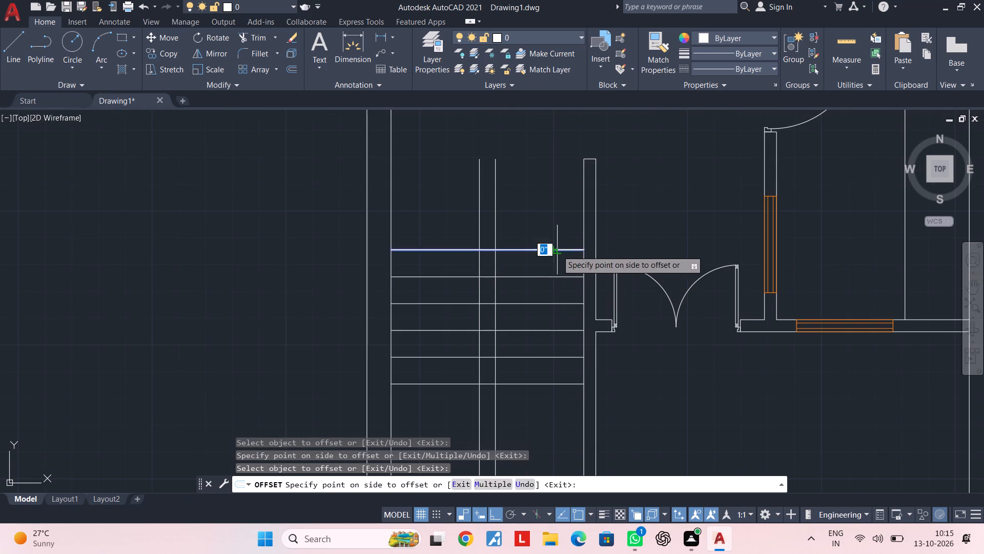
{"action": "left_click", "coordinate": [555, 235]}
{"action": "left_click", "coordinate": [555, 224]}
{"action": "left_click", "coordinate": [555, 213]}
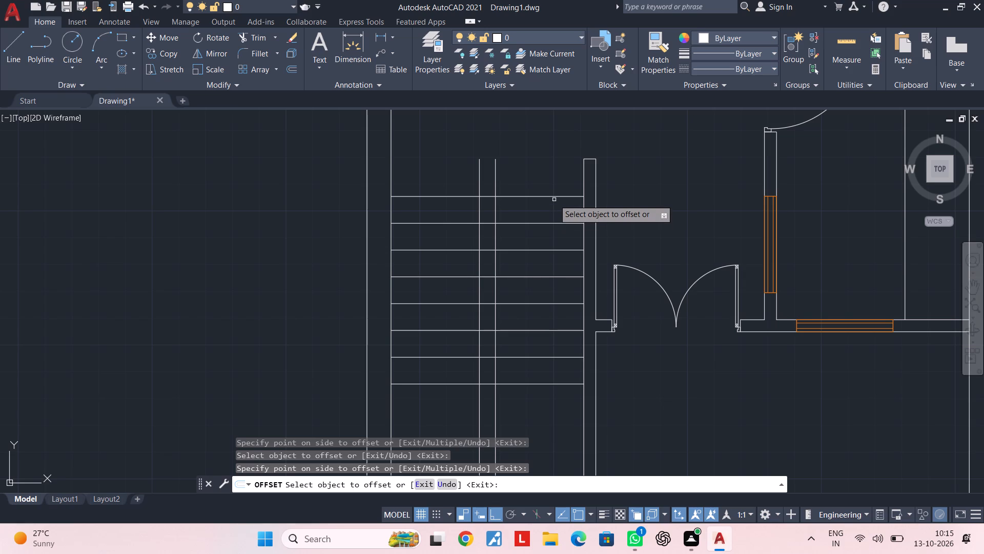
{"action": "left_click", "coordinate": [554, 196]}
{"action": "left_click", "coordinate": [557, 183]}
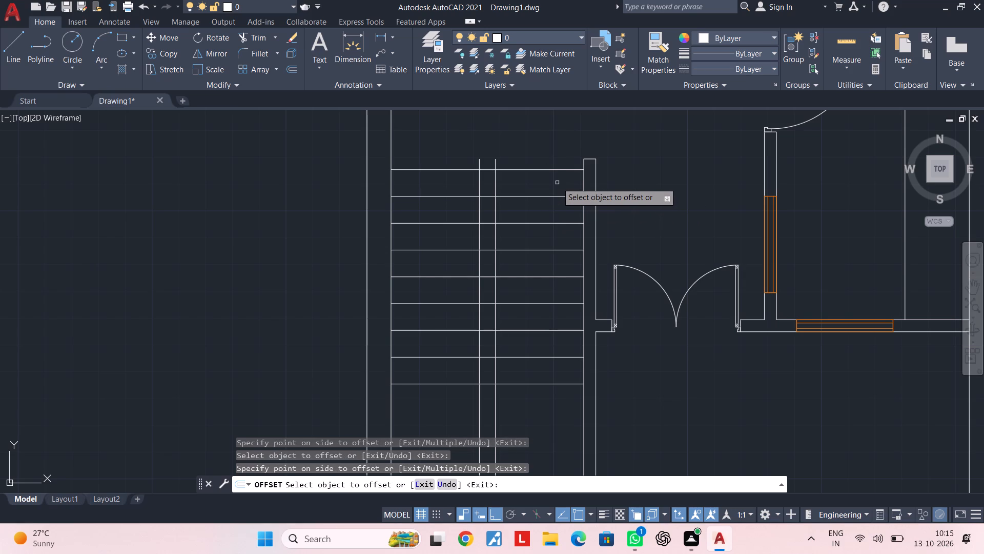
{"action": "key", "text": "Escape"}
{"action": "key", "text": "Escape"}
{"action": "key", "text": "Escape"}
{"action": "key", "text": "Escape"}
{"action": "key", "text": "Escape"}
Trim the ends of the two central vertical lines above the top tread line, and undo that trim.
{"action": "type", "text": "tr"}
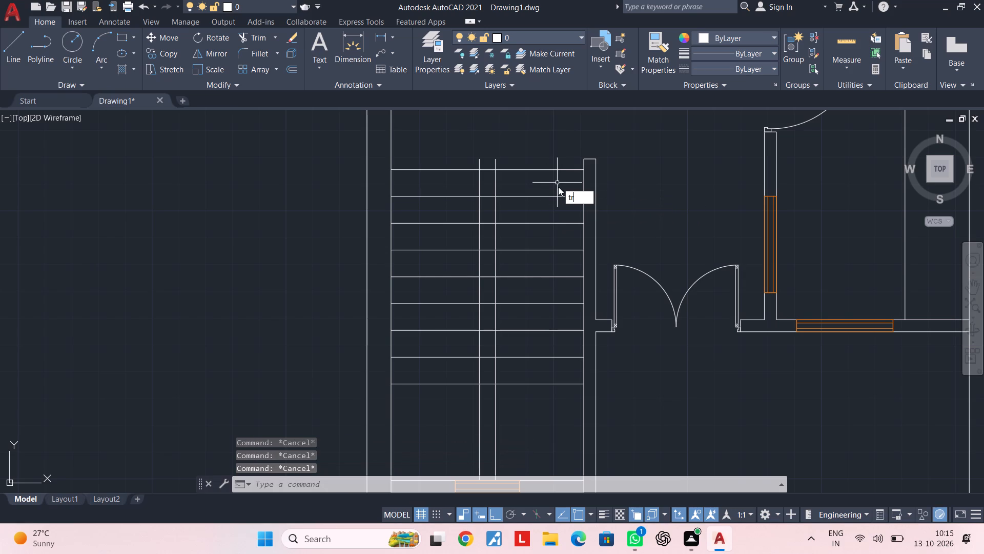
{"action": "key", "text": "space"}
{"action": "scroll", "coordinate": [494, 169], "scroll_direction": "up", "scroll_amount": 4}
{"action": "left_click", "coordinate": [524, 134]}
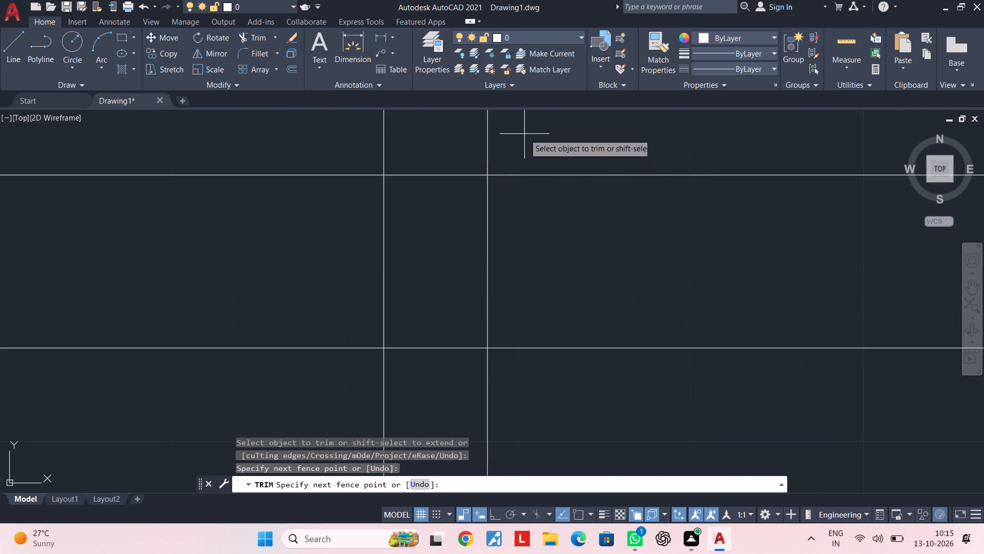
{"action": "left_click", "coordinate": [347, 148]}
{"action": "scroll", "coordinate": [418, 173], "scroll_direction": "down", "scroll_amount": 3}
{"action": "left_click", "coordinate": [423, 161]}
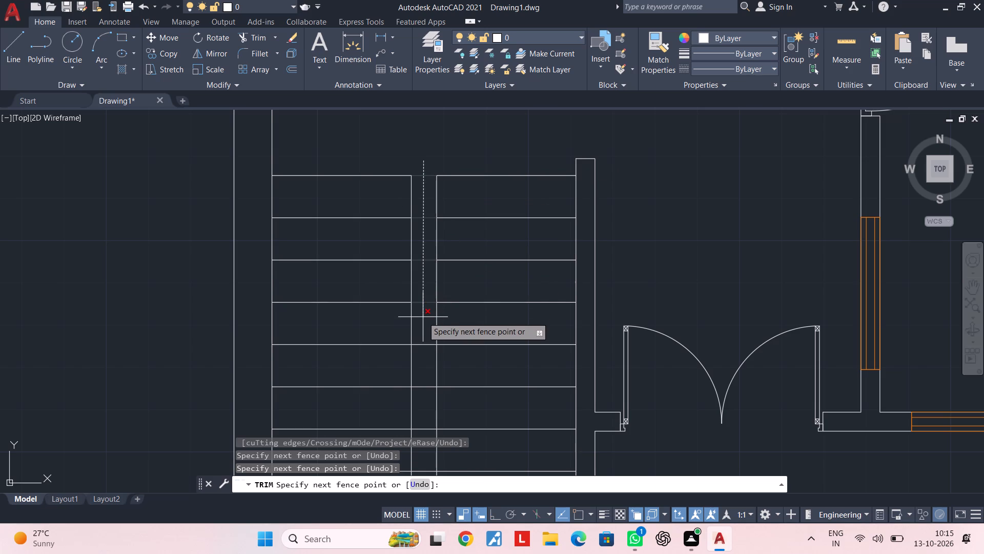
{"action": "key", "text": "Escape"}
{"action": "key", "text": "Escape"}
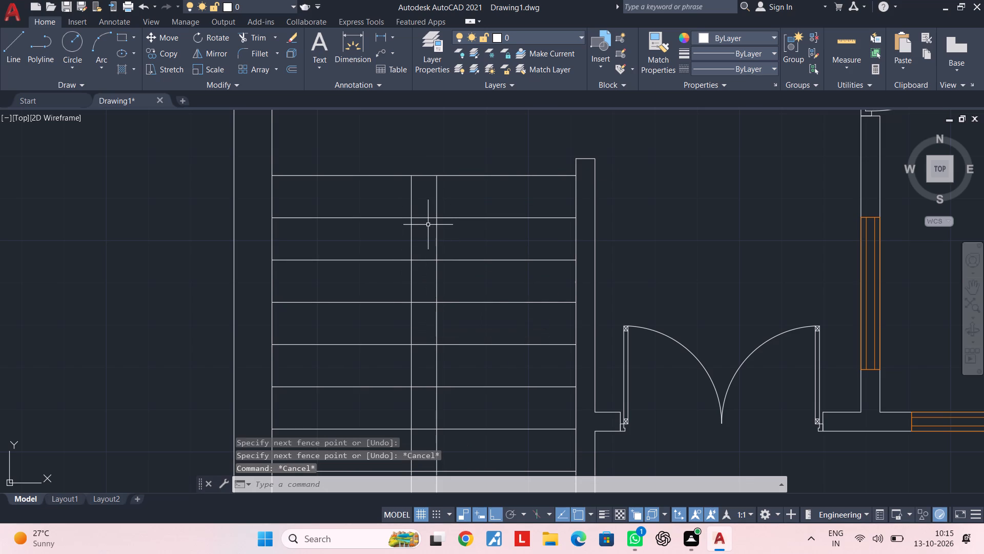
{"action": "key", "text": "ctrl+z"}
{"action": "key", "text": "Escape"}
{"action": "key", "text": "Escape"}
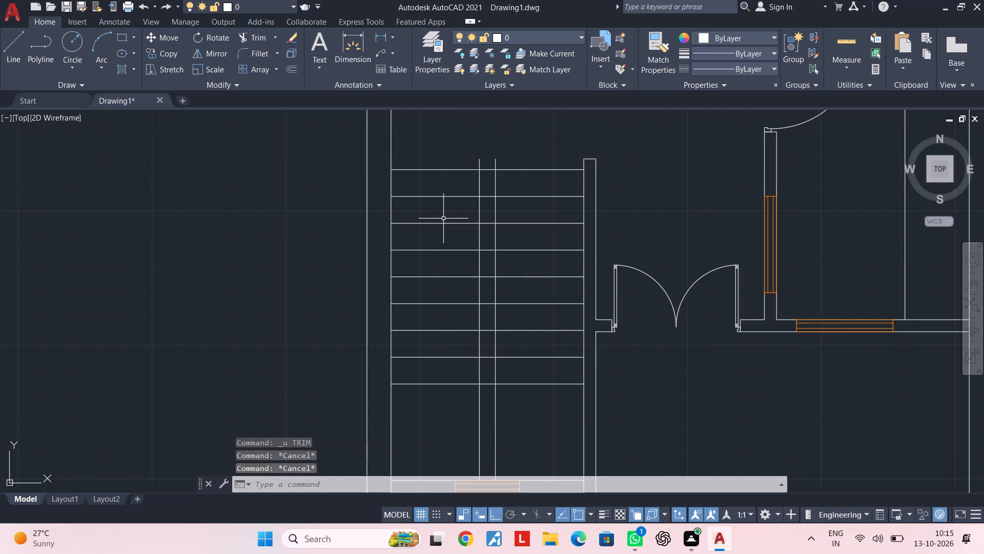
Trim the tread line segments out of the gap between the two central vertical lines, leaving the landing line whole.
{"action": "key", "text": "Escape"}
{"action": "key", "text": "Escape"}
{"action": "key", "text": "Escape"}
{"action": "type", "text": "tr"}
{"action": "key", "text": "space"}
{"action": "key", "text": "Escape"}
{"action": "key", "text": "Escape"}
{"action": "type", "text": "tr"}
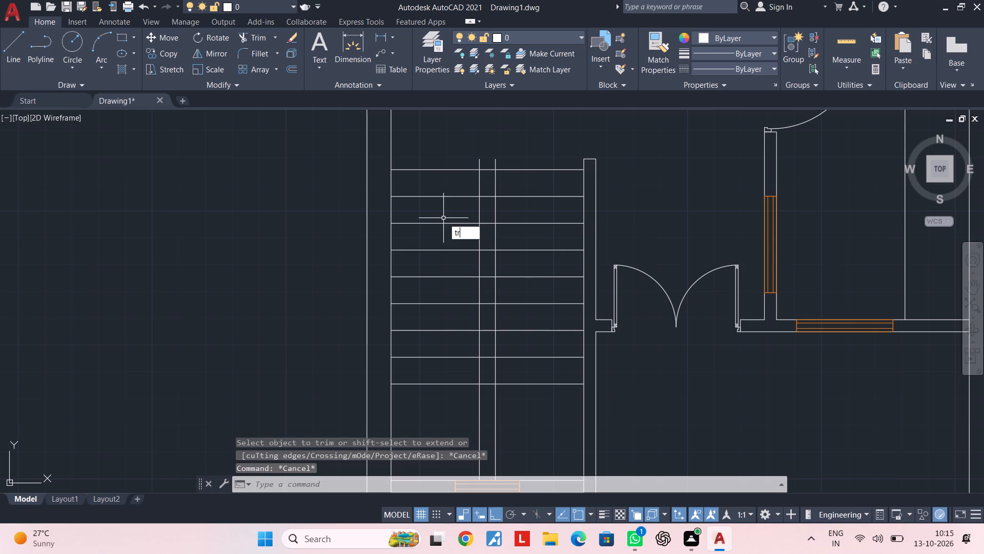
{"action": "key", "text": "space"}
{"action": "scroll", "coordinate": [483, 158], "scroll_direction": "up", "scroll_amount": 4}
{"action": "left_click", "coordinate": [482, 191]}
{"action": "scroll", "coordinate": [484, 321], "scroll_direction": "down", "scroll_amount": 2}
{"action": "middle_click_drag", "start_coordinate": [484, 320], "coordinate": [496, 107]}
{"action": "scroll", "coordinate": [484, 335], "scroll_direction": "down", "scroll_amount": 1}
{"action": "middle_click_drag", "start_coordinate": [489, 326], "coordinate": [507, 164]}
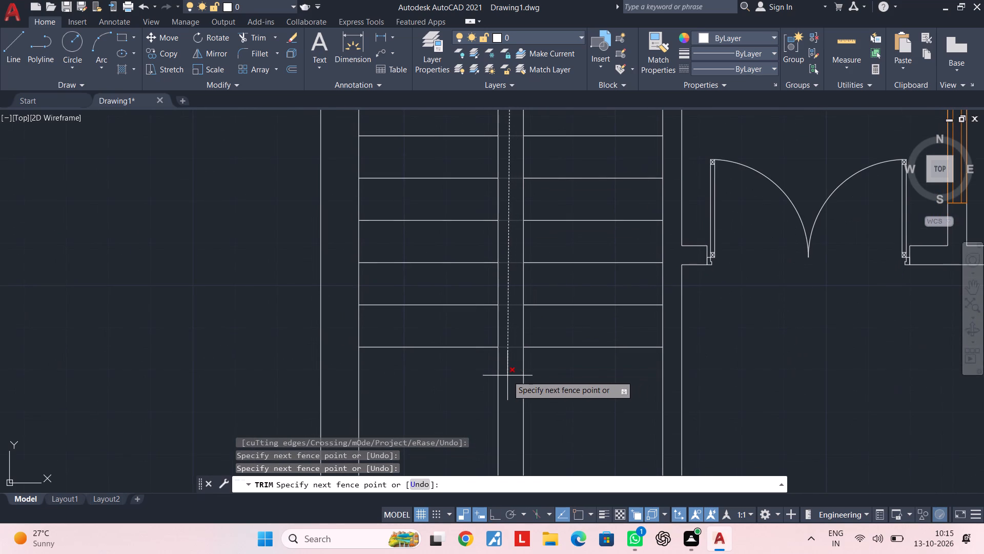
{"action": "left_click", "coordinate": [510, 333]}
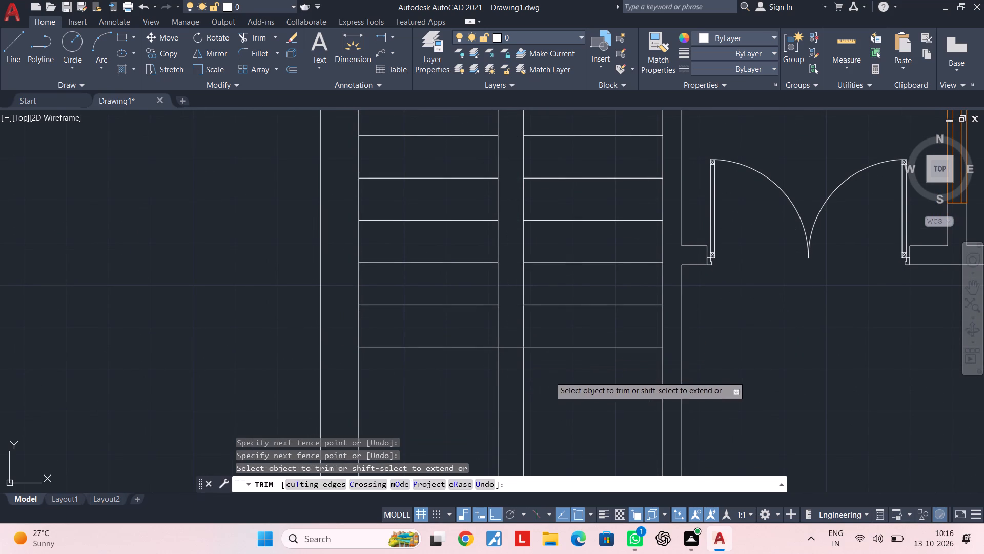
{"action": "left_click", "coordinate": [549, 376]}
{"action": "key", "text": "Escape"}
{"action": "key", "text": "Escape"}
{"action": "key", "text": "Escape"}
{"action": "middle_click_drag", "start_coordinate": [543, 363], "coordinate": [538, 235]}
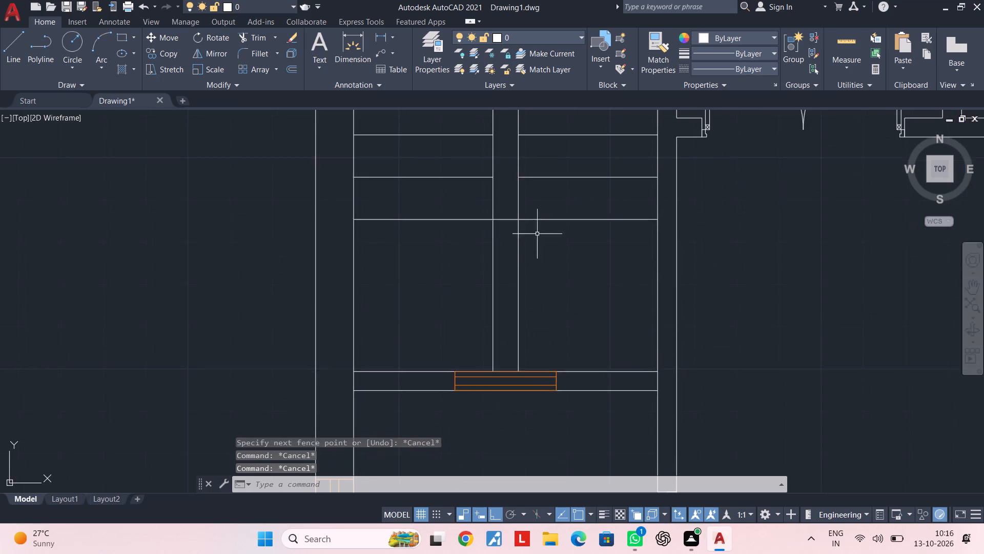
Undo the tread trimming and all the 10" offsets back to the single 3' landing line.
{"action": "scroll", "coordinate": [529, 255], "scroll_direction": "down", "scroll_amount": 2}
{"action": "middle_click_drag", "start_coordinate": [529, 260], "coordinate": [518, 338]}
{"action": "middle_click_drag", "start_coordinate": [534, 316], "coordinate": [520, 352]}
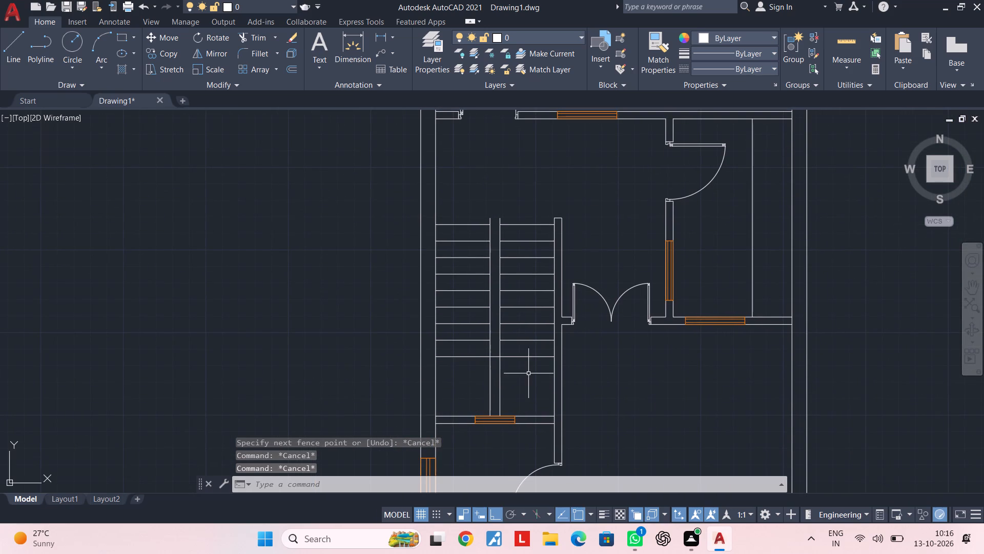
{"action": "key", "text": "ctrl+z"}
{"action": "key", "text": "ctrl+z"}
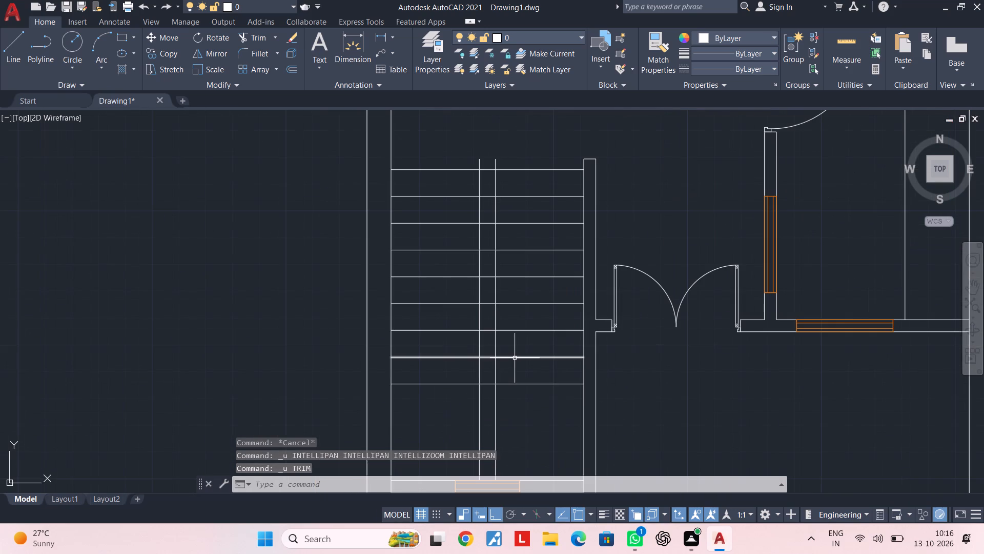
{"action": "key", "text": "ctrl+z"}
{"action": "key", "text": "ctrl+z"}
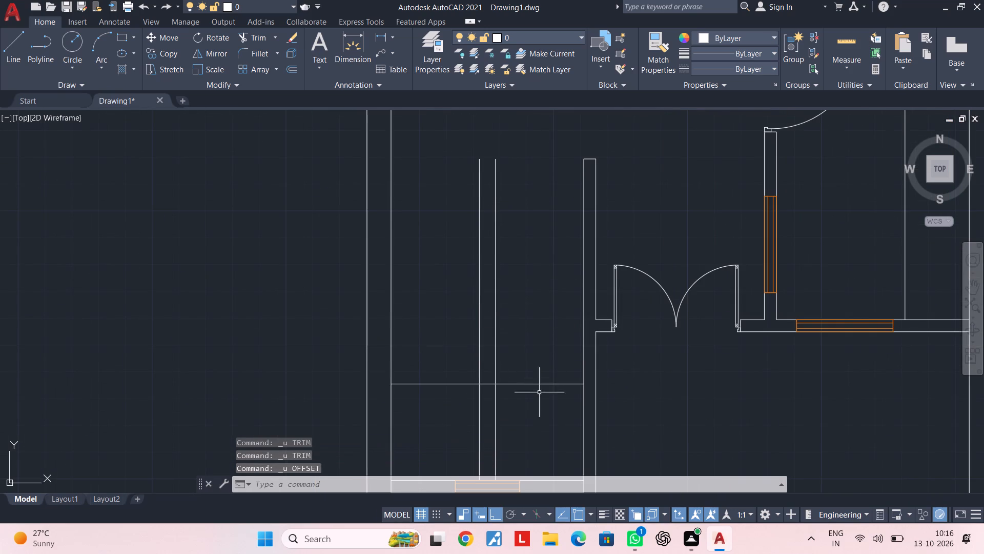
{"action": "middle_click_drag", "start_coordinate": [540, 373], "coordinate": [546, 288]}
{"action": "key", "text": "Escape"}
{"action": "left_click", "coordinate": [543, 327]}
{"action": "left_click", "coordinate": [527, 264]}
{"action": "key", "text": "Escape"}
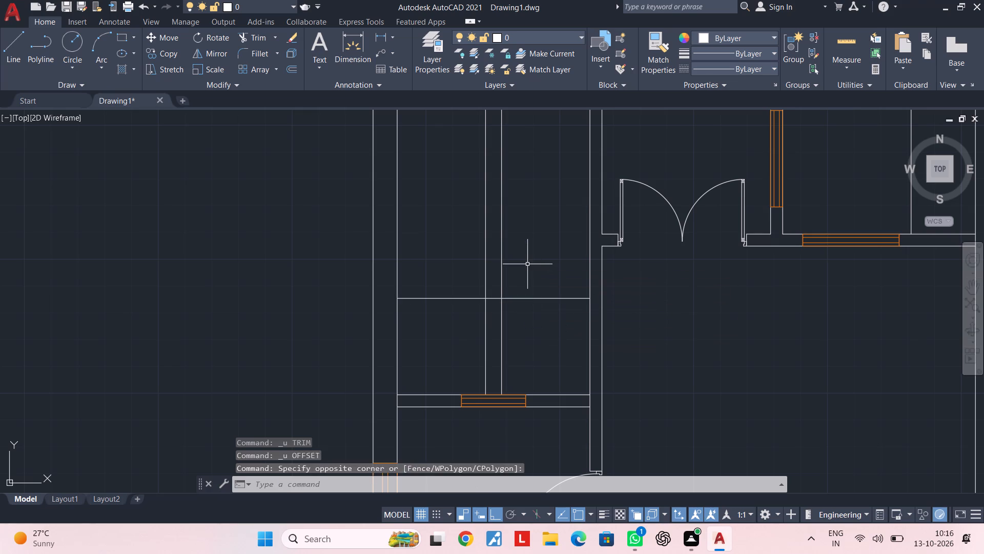
Move the staircase landing line 6" downward, toward the window wall.
{"action": "key", "text": "Escape"}
{"action": "key", "text": "Escape"}
{"action": "left_click", "coordinate": [530, 271]}
{"action": "left_click", "coordinate": [518, 365]}
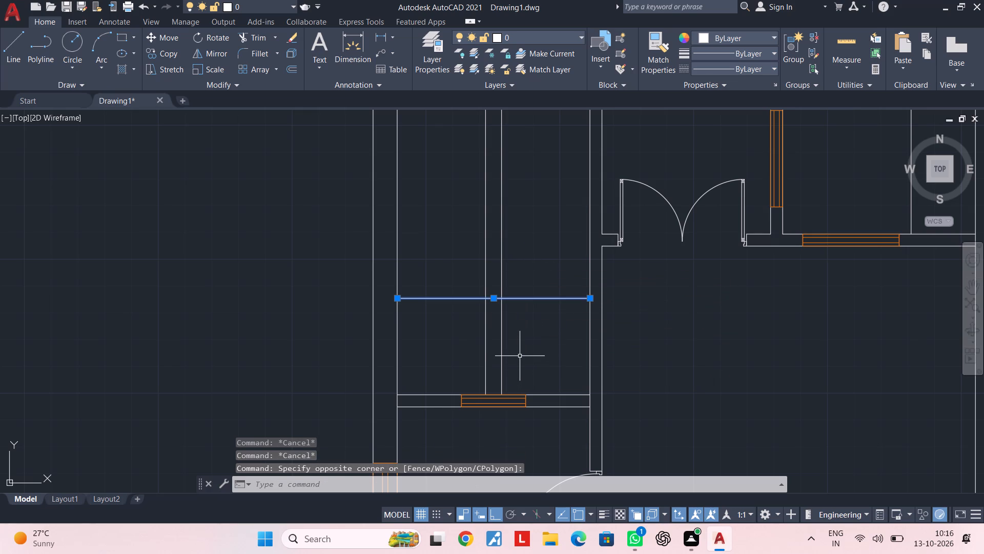
{"action": "type", "text": "m,"}
{"action": "key", "text": "space"}
{"action": "key", "text": "Escape"}
{"action": "key", "text": "Escape"}
{"action": "left_click_drag", "start_coordinate": [555, 328], "coordinate": [555, 321]}
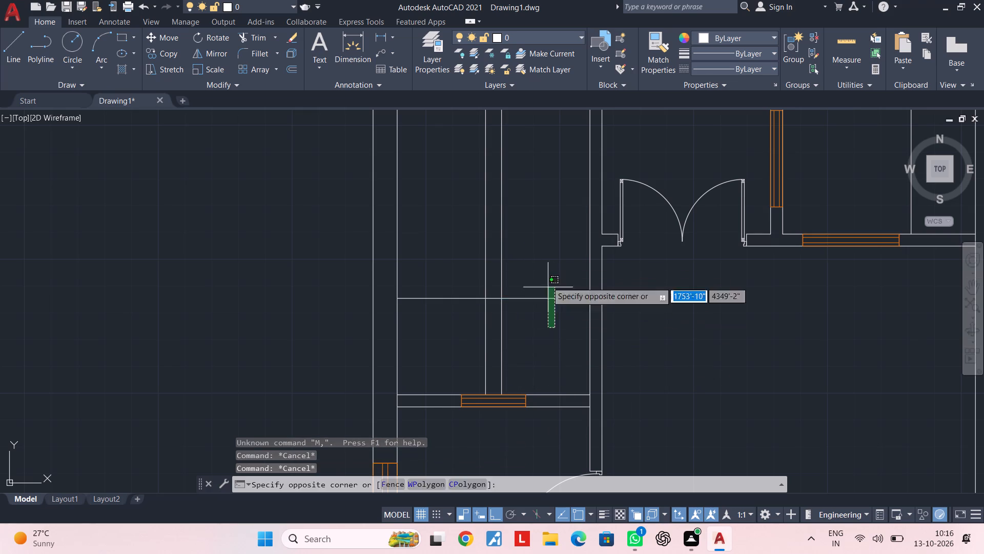
{"action": "left_click", "coordinate": [540, 258]}
{"action": "type", "text": "m"}
{"action": "key", "text": "space"}
{"action": "left_click", "coordinate": [543, 315]}
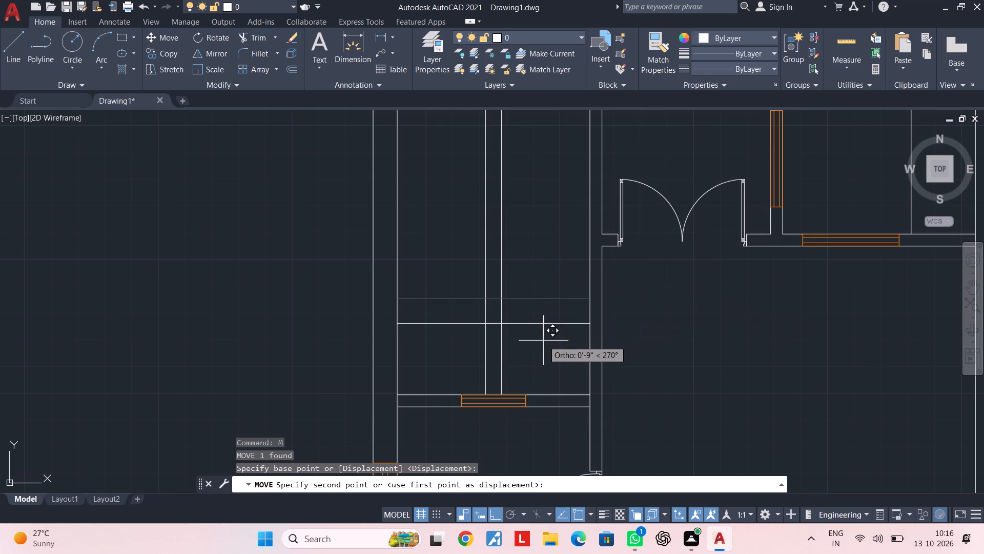
{"action": "type", "text": "6\""}
{"action": "key", "text": "Return"}
{"action": "key", "text": "Escape"}
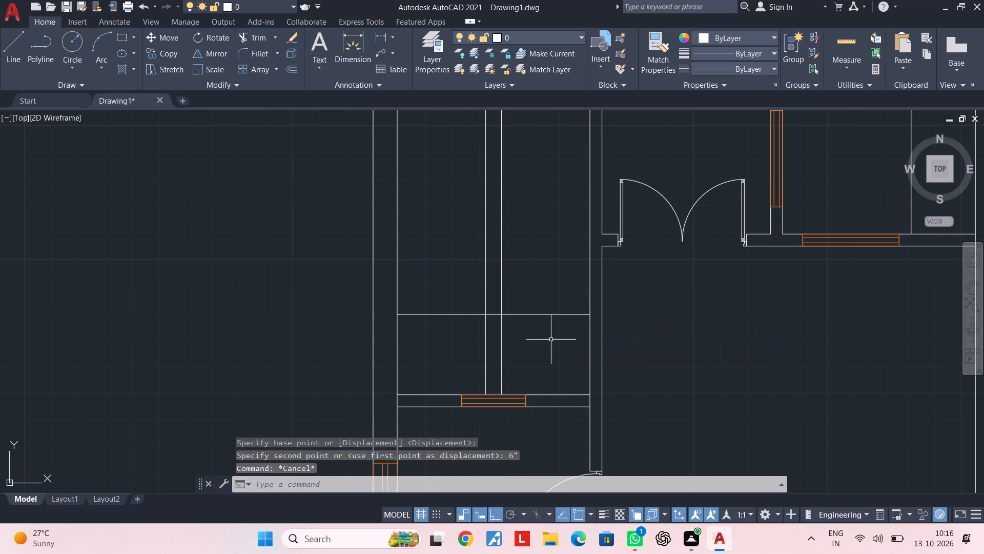
{"action": "key", "text": "Escape"}
{"action": "key", "text": "Escape"}
{"action": "key", "text": "Escape"}
{"action": "key", "text": "Escape"}
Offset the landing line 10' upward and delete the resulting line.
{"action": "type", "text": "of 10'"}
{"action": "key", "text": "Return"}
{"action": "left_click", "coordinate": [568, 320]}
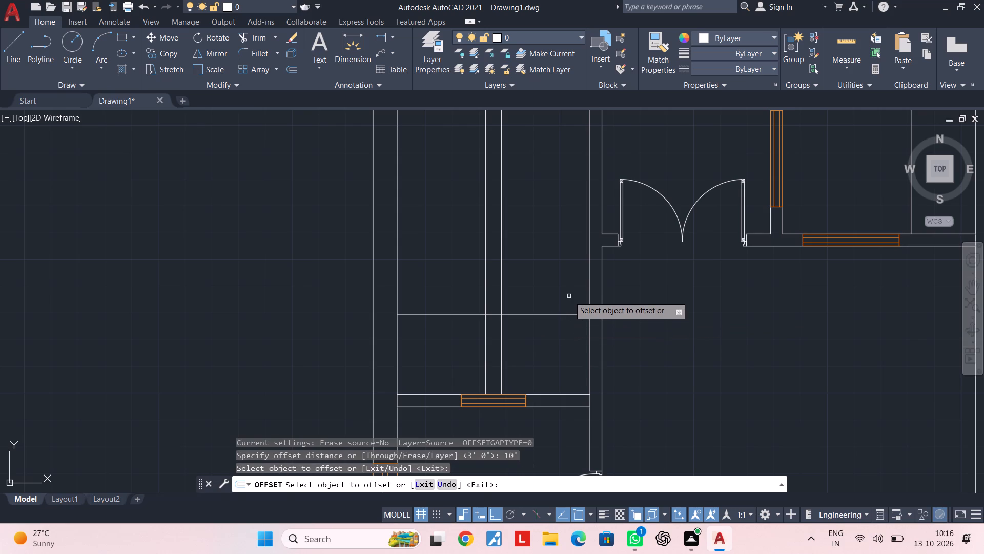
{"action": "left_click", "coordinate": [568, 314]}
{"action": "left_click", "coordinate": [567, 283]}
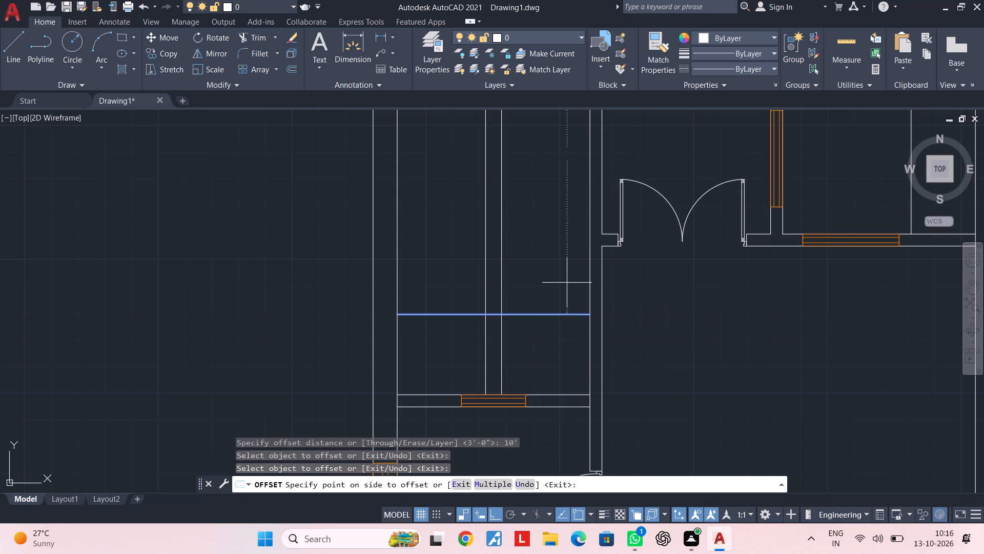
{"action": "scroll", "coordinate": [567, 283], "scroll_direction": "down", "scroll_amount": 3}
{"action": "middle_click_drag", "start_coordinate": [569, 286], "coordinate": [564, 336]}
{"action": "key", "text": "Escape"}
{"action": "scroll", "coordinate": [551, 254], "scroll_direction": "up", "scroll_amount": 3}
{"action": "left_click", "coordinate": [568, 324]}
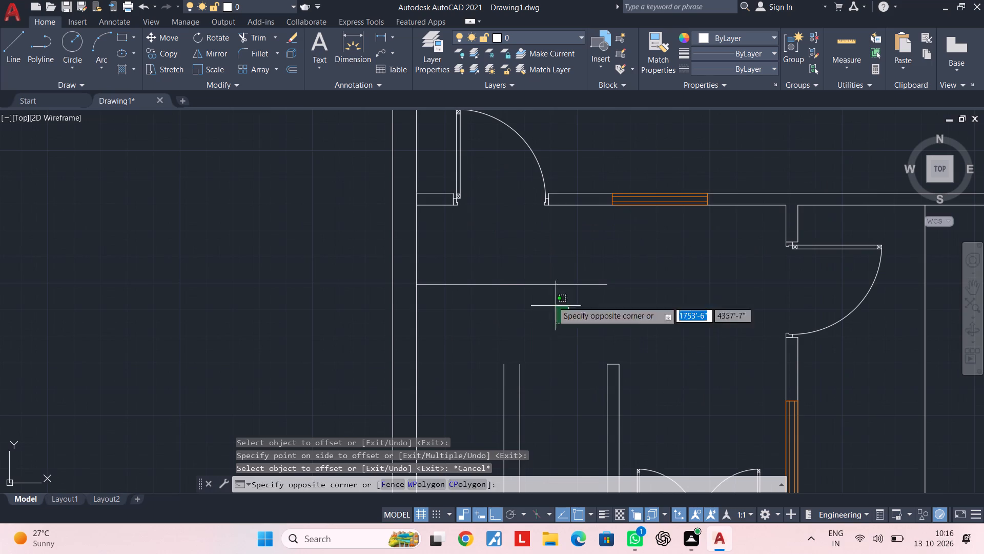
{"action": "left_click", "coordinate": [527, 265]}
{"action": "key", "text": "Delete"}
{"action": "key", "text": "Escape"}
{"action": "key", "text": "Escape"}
Offset the landing line upward eight times in succession at 10" spacing to form the stair treads.
{"action": "type", "text": "of 10\""}
{"action": "key", "text": "Return"}
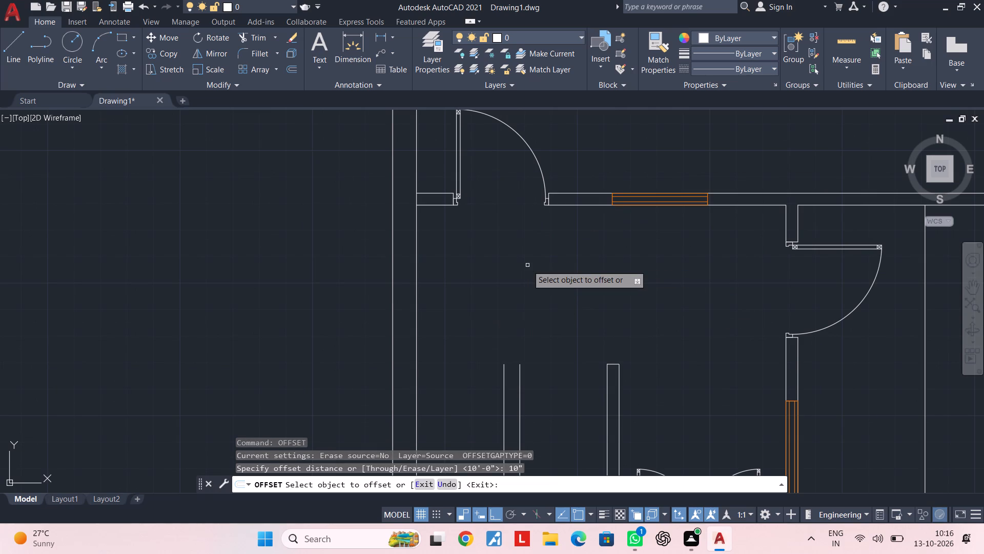
{"action": "scroll", "coordinate": [527, 275], "scroll_direction": "down", "scroll_amount": 3}
{"action": "scroll", "coordinate": [539, 361], "scroll_direction": "up", "scroll_amount": 3}
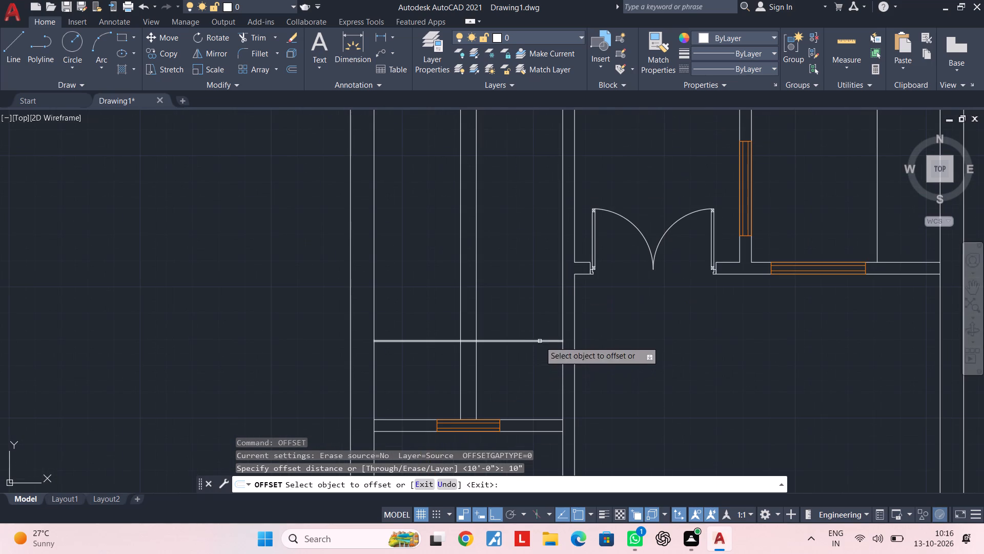
{"action": "left_click", "coordinate": [540, 341]}
{"action": "left_click", "coordinate": [539, 327]}
{"action": "left_click", "coordinate": [538, 316]}
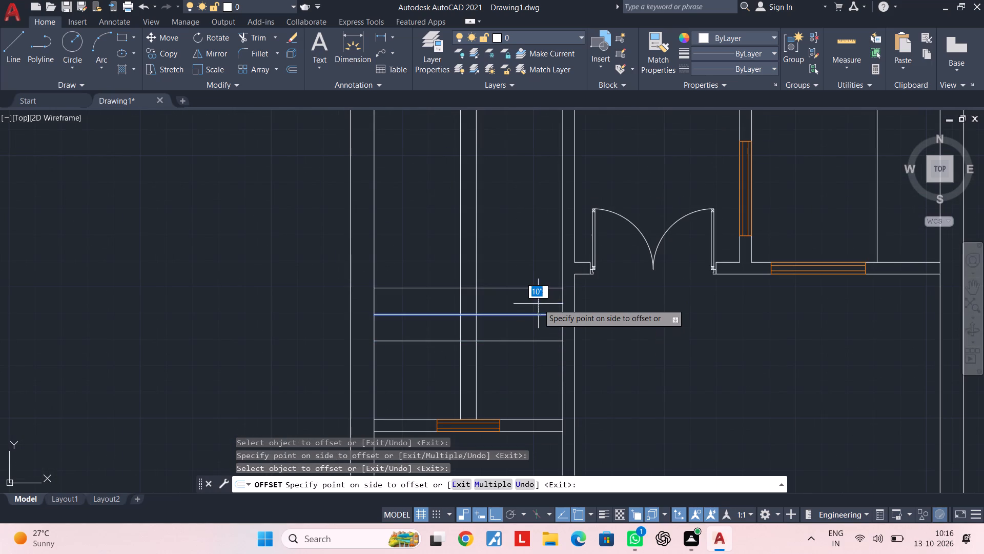
{"action": "left_click", "coordinate": [538, 303]}
{"action": "left_click", "coordinate": [537, 287]}
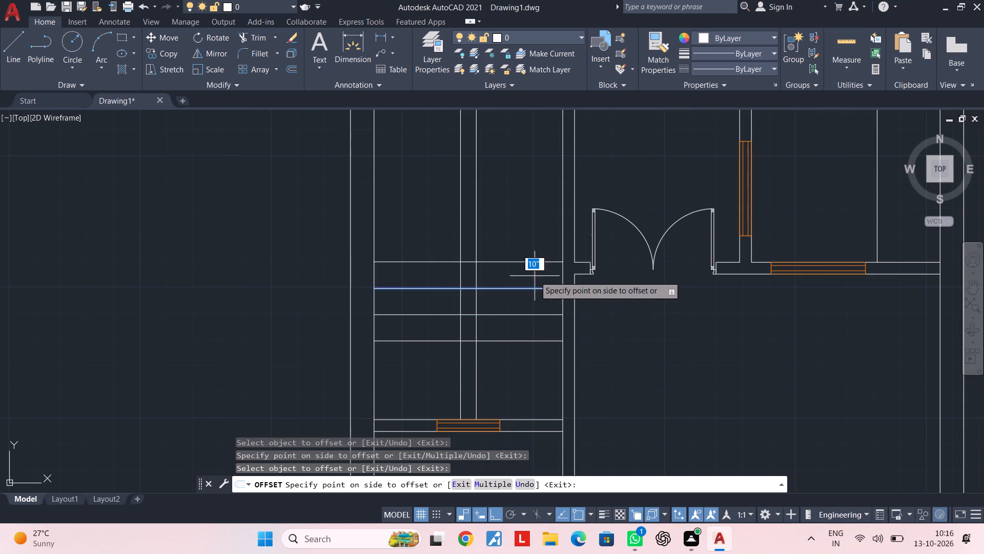
{"action": "left_click", "coordinate": [535, 274]}
{"action": "middle_click_drag", "start_coordinate": [530, 272], "coordinate": [528, 318]}
{"action": "scroll", "coordinate": [529, 308], "scroll_direction": "up", "scroll_amount": 1}
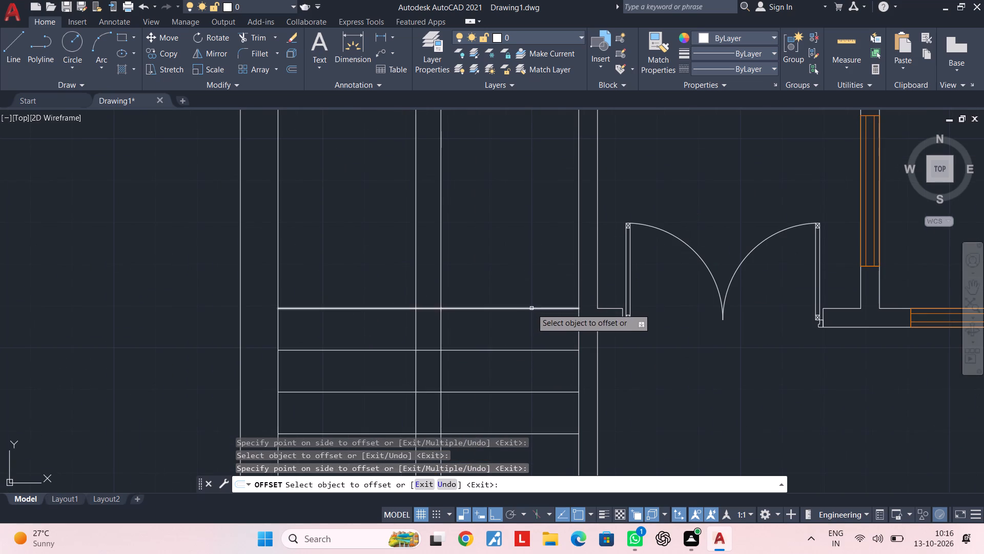
{"action": "left_click", "coordinate": [531, 308]}
{"action": "left_click", "coordinate": [532, 275]}
{"action": "left_click", "coordinate": [530, 266]}
{"action": "left_click", "coordinate": [524, 242]}
{"action": "middle_click_drag", "start_coordinate": [524, 240], "coordinate": [515, 316]}
{"action": "left_click", "coordinate": [511, 299]}
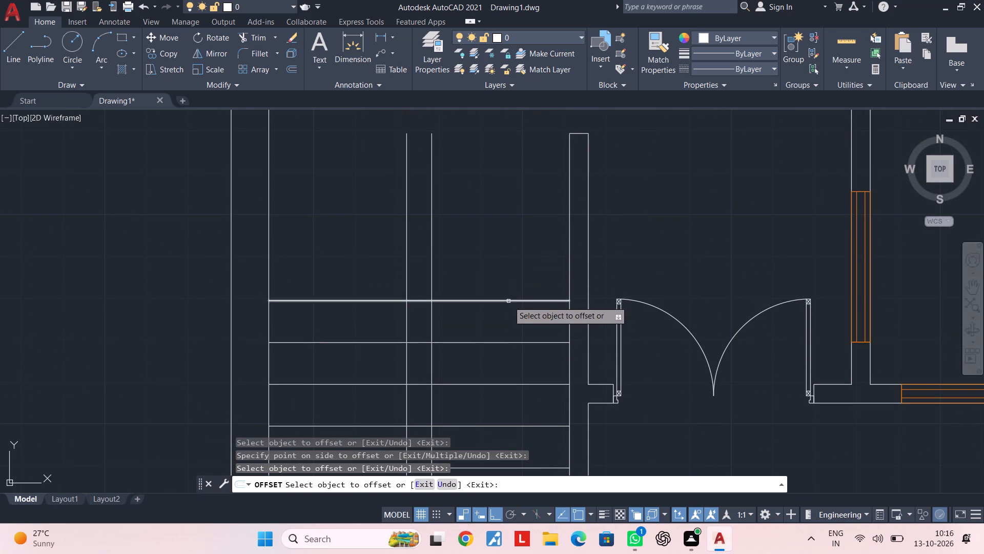
{"action": "left_click", "coordinate": [508, 302]}
{"action": "left_click", "coordinate": [510, 273]}
{"action": "left_click", "coordinate": [510, 260]}
{"action": "left_click", "coordinate": [516, 221]}
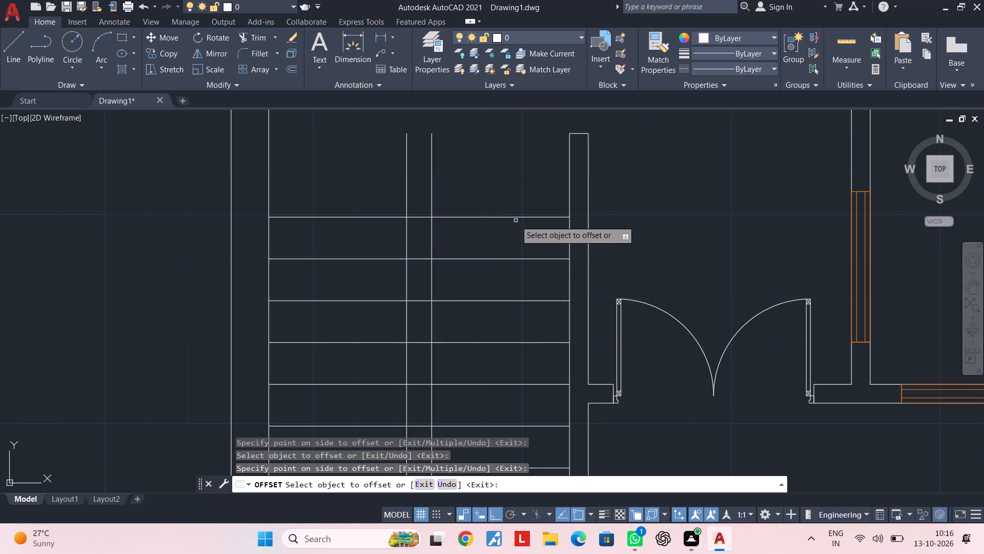
{"action": "left_click", "coordinate": [515, 217]}
{"action": "left_click", "coordinate": [521, 193]}
{"action": "middle_click_drag", "start_coordinate": [521, 183], "coordinate": [516, 268]}
{"action": "key", "text": "Escape"}
{"action": "key", "text": "Escape"}
{"action": "key", "text": "Escape"}
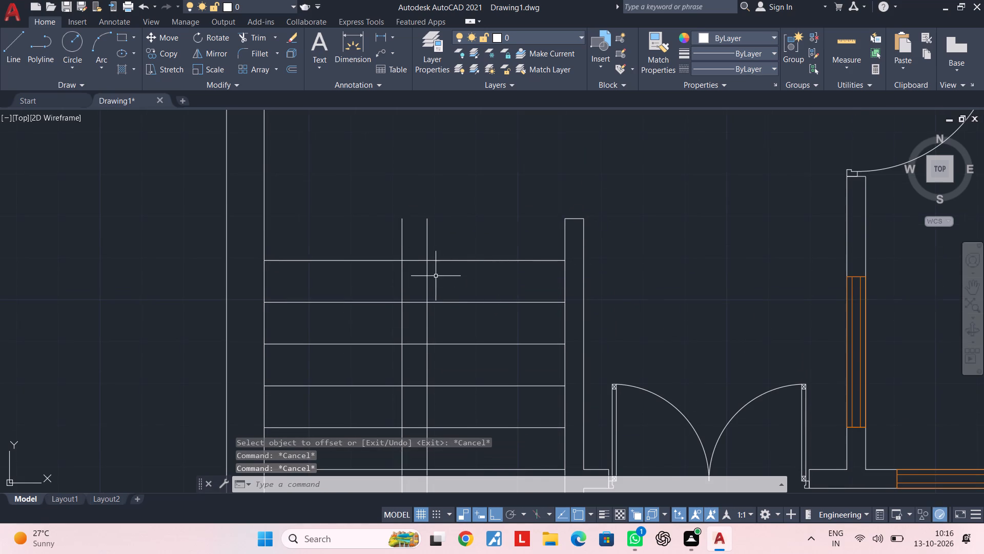
Offset the topmost tread line 2" upward.
{"action": "scroll", "coordinate": [435, 276], "scroll_direction": "up", "scroll_amount": 1}
{"action": "middle_click_drag", "start_coordinate": [384, 270], "coordinate": [445, 280]}
{"action": "key", "text": "Escape"}
{"action": "key", "text": "Escape"}
{"action": "key", "text": "Escape"}
{"action": "key", "text": "Escape"}
{"action": "type", "text": "of 2\""}
{"action": "key", "text": "Return"}
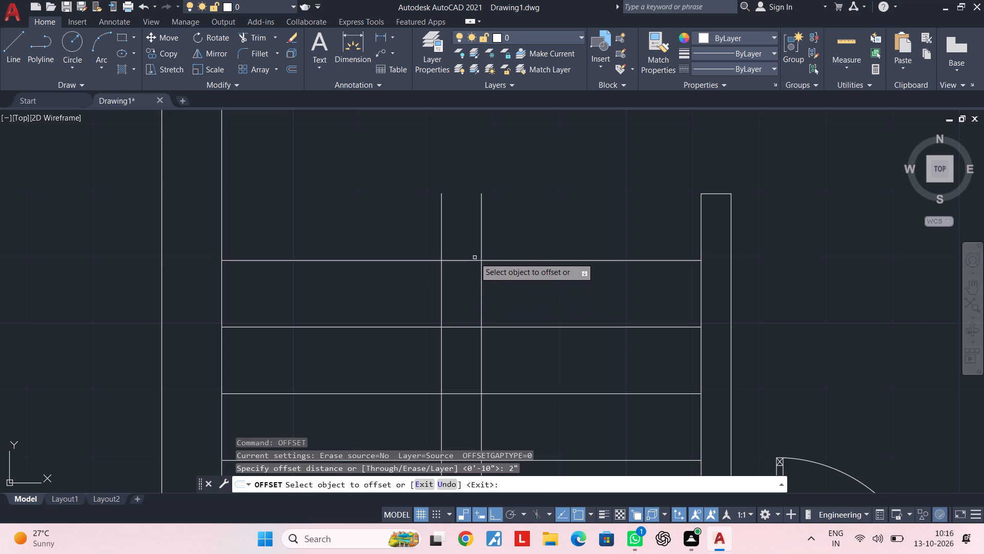
{"action": "left_click", "coordinate": [475, 258]}
{"action": "left_click", "coordinate": [467, 259]}
{"action": "left_click", "coordinate": [467, 232]}
{"action": "key", "text": "Escape"}
{"action": "key", "text": "Escape"}
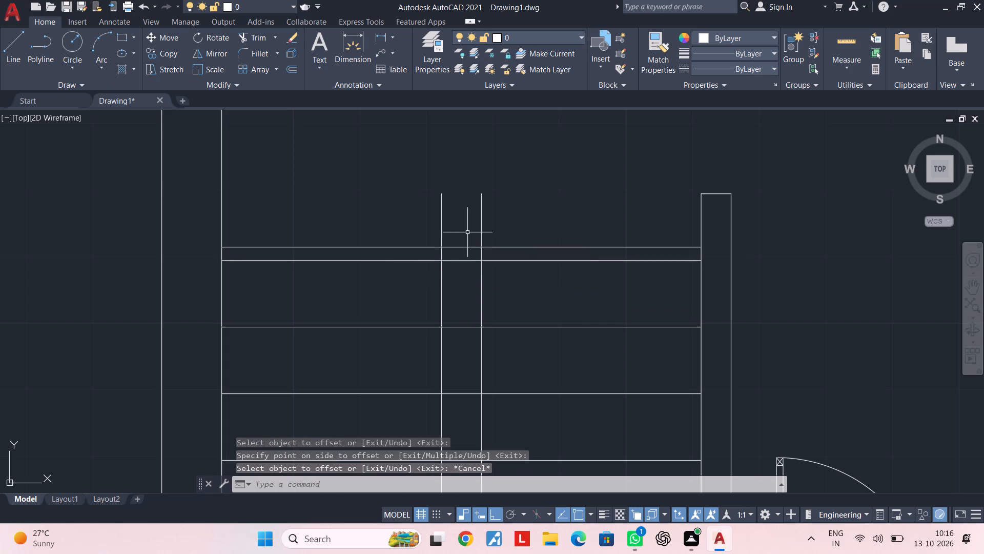
Trim the central vertical lines above the 2" offset line, and trim that line's outer parts to leave a cap between them.
{"action": "type", "text": "tr"}
{"action": "key", "text": "space"}
{"action": "left_click", "coordinate": [505, 229]}
{"action": "left_click", "coordinate": [416, 230]}
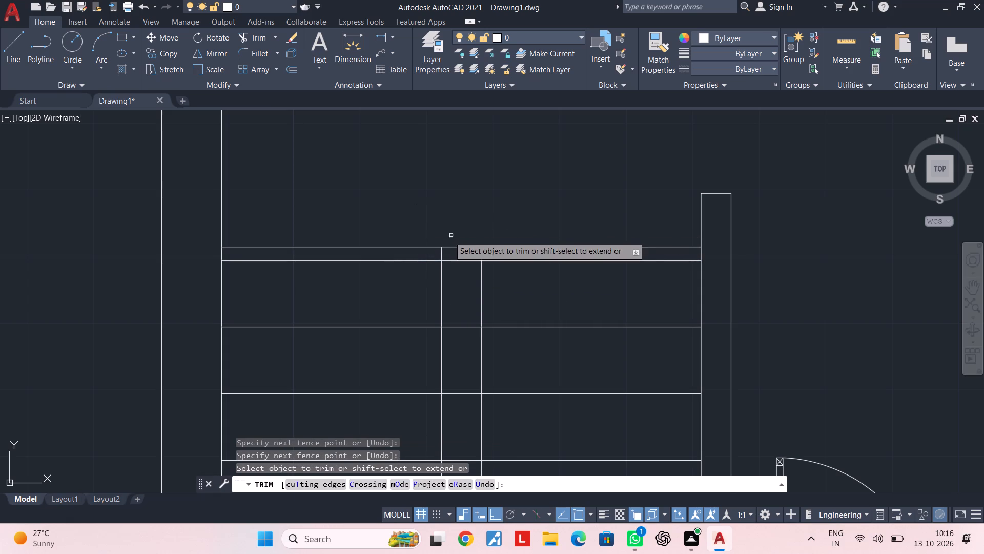
{"action": "left_click", "coordinate": [425, 247]}
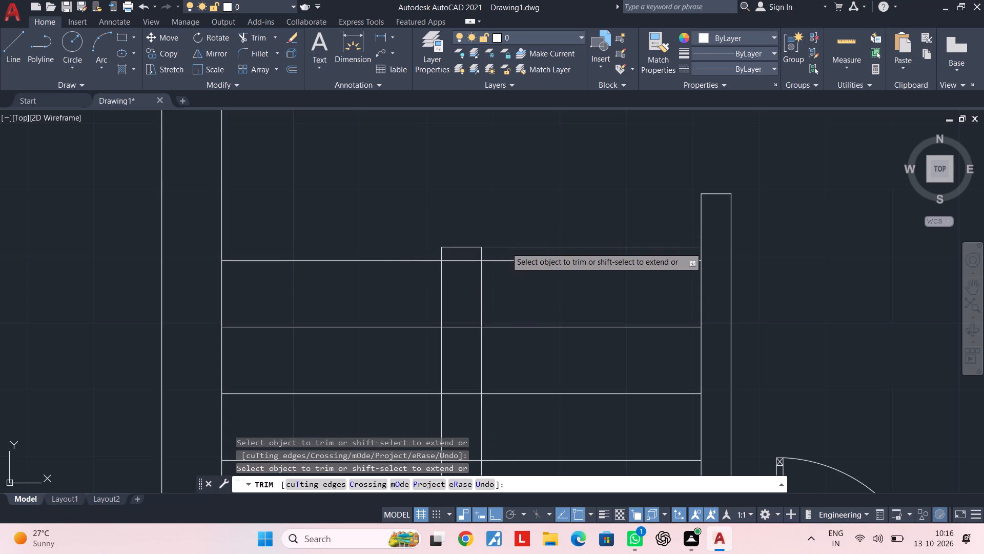
{"action": "left_click", "coordinate": [506, 247]}
{"action": "scroll", "coordinate": [523, 265], "scroll_direction": "down", "scroll_amount": 2}
{"action": "middle_click_drag", "start_coordinate": [526, 269], "coordinate": [527, 145]}
{"action": "key", "text": "Escape"}
{"action": "key", "text": "Escape"}
Offset the landing line 2" downward.
{"action": "middle_click_drag", "start_coordinate": [532, 335], "coordinate": [529, 281]}
{"action": "key", "text": "Escape"}
{"action": "scroll", "coordinate": [529, 281], "scroll_direction": "down", "scroll_amount": 1}
{"action": "scroll", "coordinate": [517, 289], "scroll_direction": "up", "scroll_amount": 2}
{"action": "middle_click_drag", "start_coordinate": [527, 302], "coordinate": [526, 311]}
{"action": "scroll", "coordinate": [526, 311], "scroll_direction": "up", "scroll_amount": 1}
{"action": "key", "text": "Escape"}
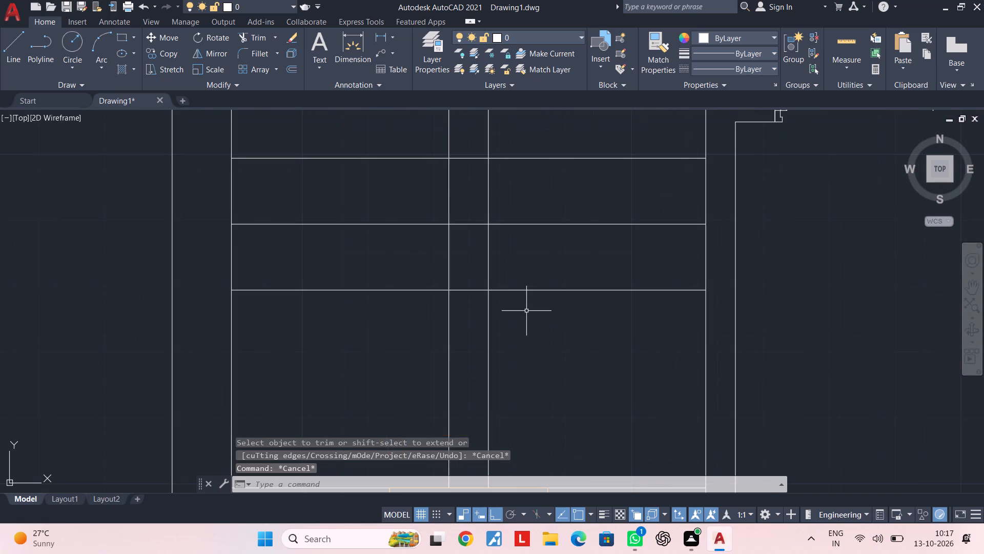
{"action": "key", "text": "Escape"}
{"action": "type", "text": "of 2\""}
{"action": "key", "text": "Return"}
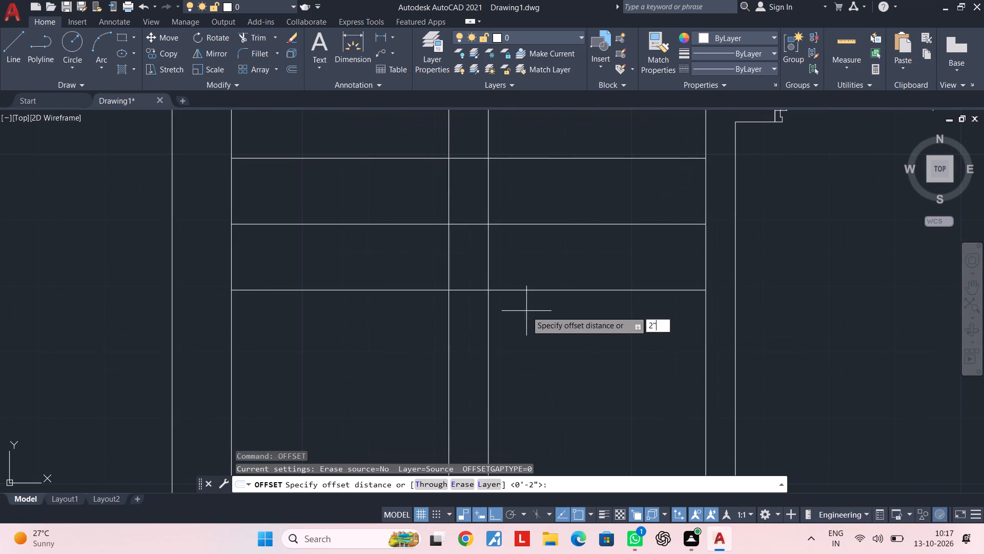
{"action": "left_click", "coordinate": [520, 290]}
{"action": "left_click", "coordinate": [528, 314]}
{"action": "key", "text": "Escape"}
{"action": "key", "text": "Escape"}
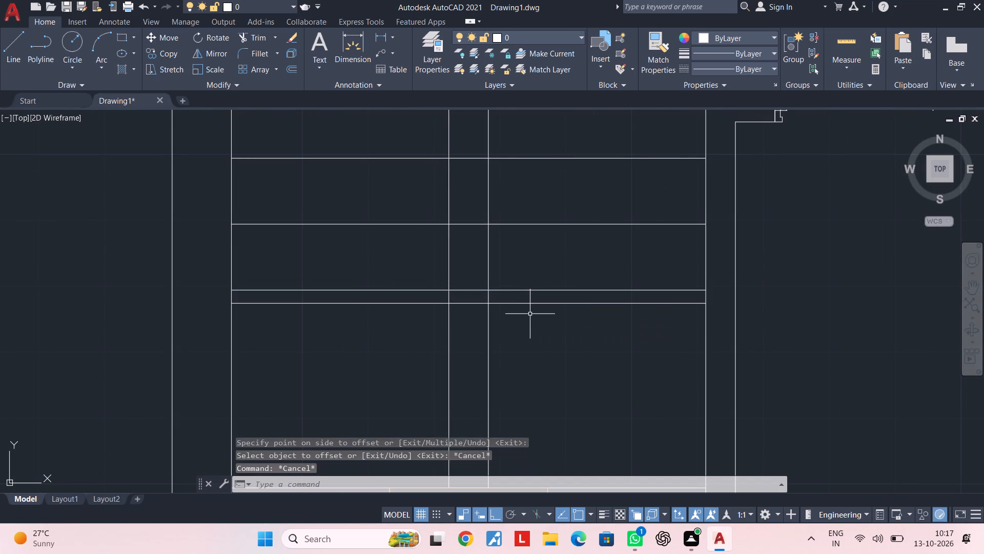
Trim the central vertical lines below the lower 2" offset line, and trim that line's outer parts to close the strip's bottom.
{"action": "key", "text": "t"}
{"action": "type", "text": "r"}
{"action": "key", "text": "space"}
{"action": "left_click", "coordinate": [525, 325]}
{"action": "left_click", "coordinate": [424, 345]}
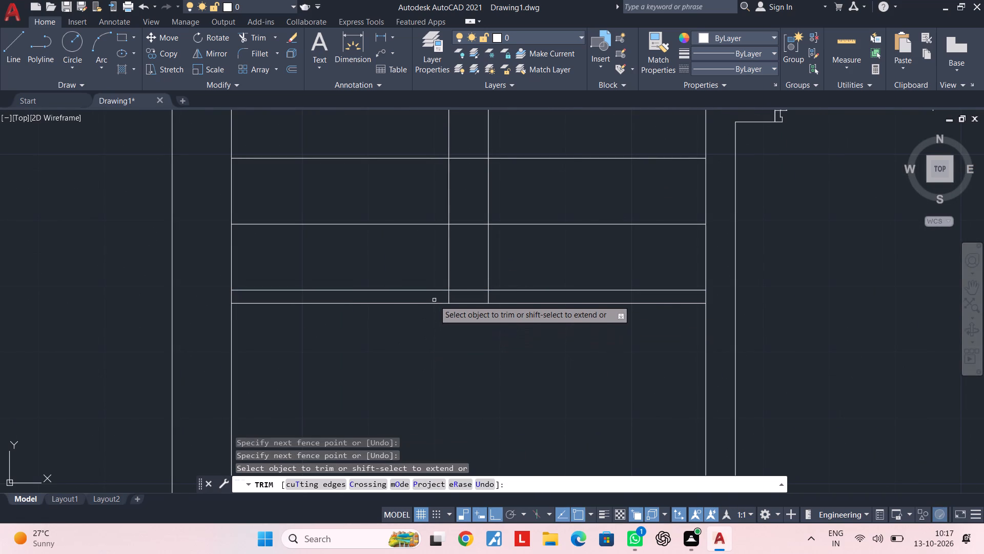
{"action": "left_click", "coordinate": [432, 309]}
{"action": "left_click", "coordinate": [432, 297]}
{"action": "left_click", "coordinate": [514, 310]}
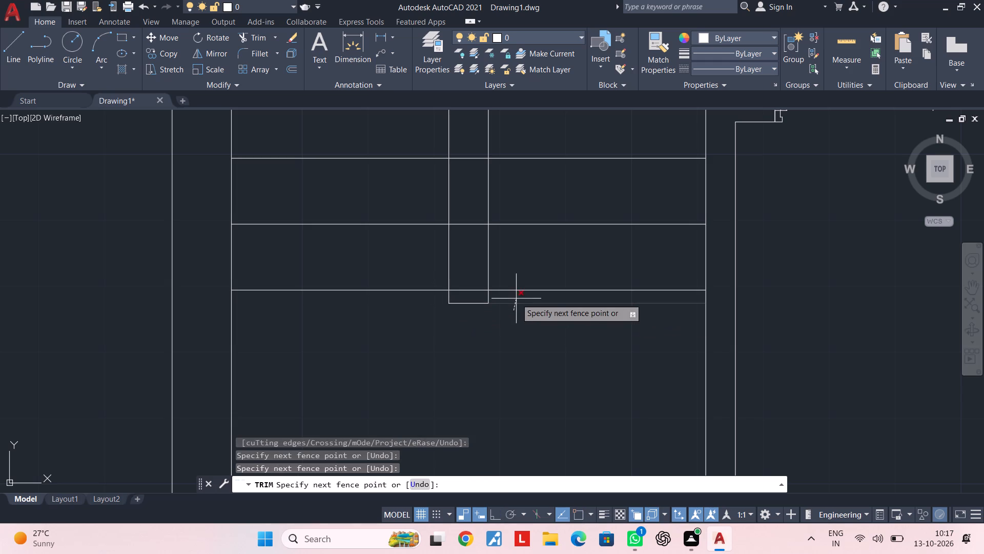
{"action": "left_click", "coordinate": [516, 299]}
Trim all tread line segments, including the landing line's, out of the gap between the two central vertical lines.
{"action": "left_click", "coordinate": [463, 299]}
{"action": "scroll", "coordinate": [455, 222], "scroll_direction": "down", "scroll_amount": 1}
{"action": "middle_click_drag", "start_coordinate": [457, 227], "coordinate": [476, 351]}
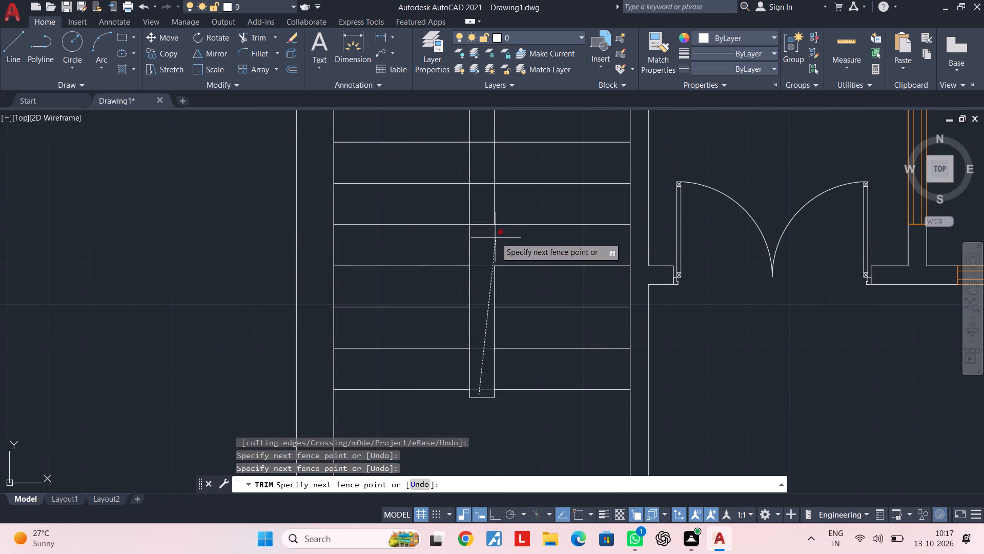
{"action": "middle_click_drag", "start_coordinate": [477, 206], "coordinate": [483, 327]}
{"action": "left_click", "coordinate": [487, 178]}
{"action": "key", "text": "Escape"}
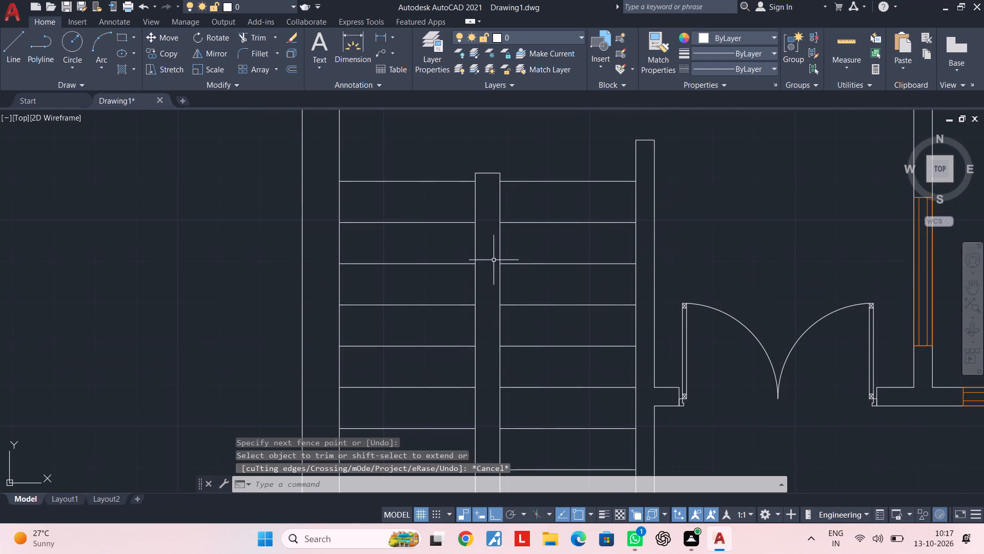
{"action": "middle_click_drag", "start_coordinate": [494, 279], "coordinate": [494, 212]}
{"action": "key", "text": "Escape"}
{"action": "key", "text": "Escape"}
{"action": "key", "text": "Escape"}
{"action": "key", "text": "Escape"}
{"action": "key", "text": "Escape"}
Join the four lines of the narrow central stair rectangle into one polyline.
{"action": "scroll", "coordinate": [490, 200], "scroll_direction": "down", "scroll_amount": 1}
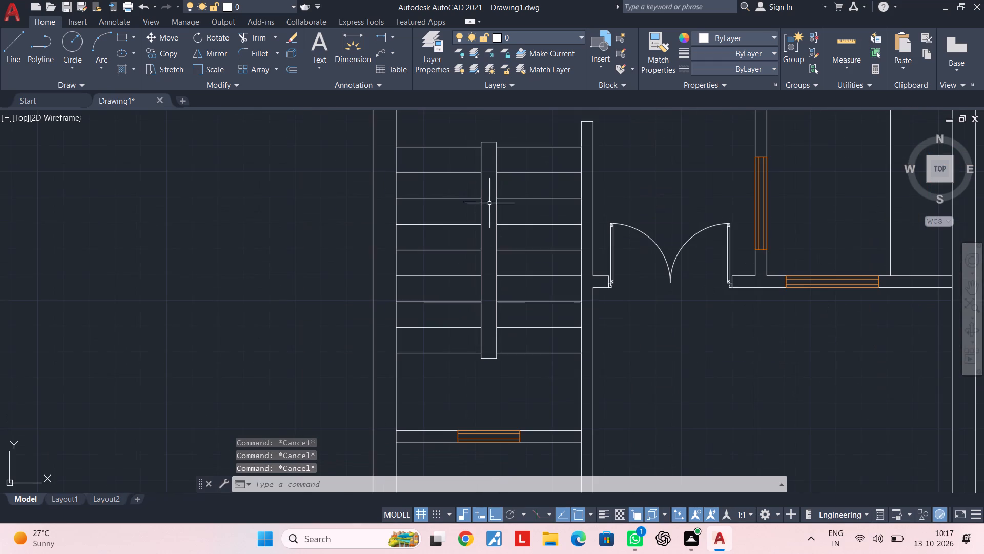
{"action": "left_click", "coordinate": [476, 123]}
{"action": "left_click", "coordinate": [505, 372]}
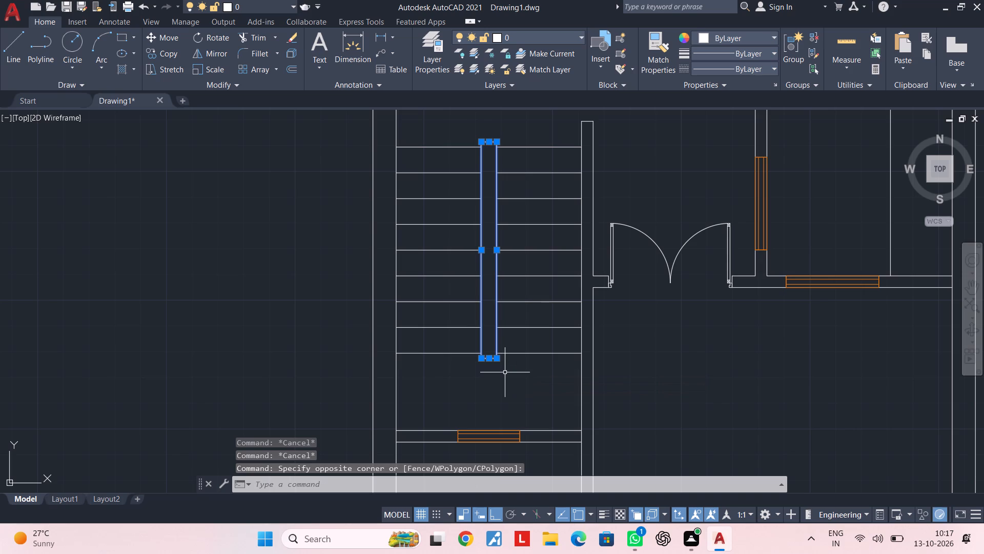
{"action": "type", "text": "j"}
{"action": "key", "text": "space"}
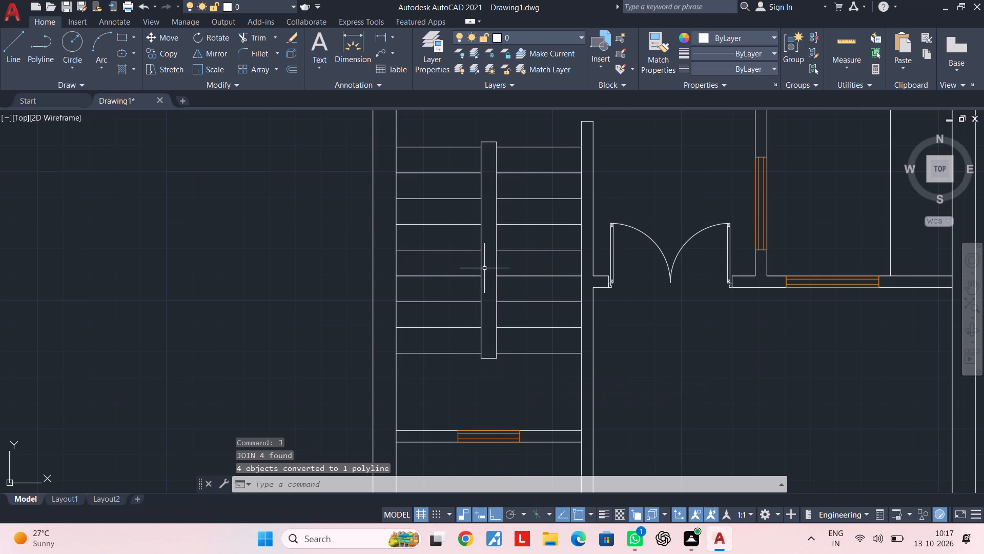
Offset the narrow central stair rectangle 2" inward.
{"action": "key", "text": "o"}
{"action": "type", "text": "f 2\""}
{"action": "key", "text": "Return"}
{"action": "scroll", "coordinate": [485, 282], "scroll_direction": "up", "scroll_amount": 1}
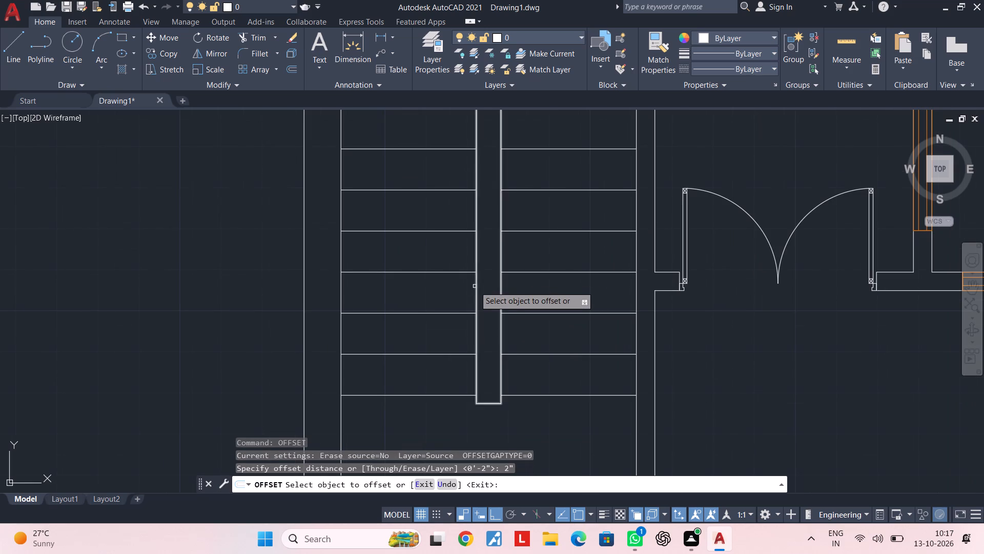
{"action": "left_click", "coordinate": [479, 288]}
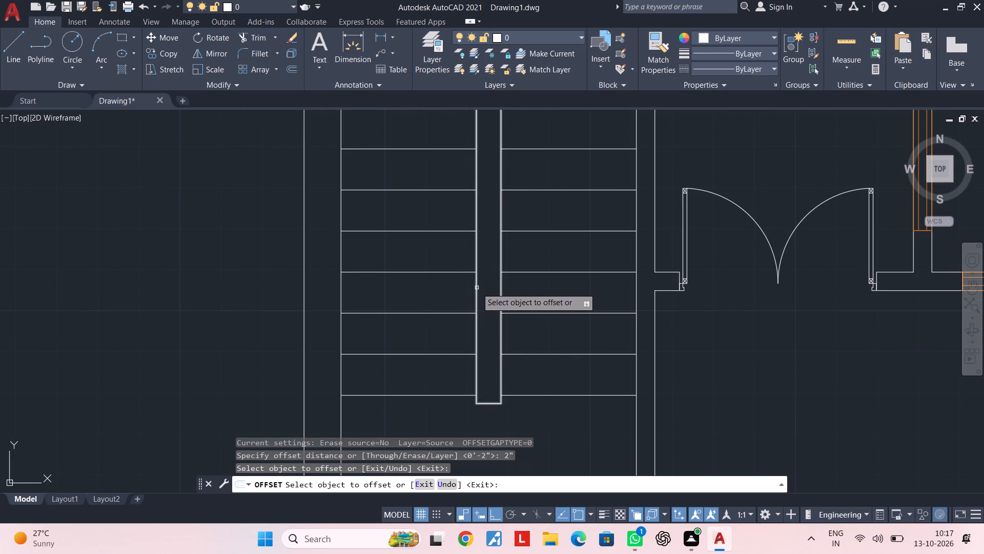
{"action": "left_click", "coordinate": [477, 288]}
{"action": "left_click", "coordinate": [485, 288]}
{"action": "key", "text": "Escape"}
{"action": "key", "text": "Escape"}
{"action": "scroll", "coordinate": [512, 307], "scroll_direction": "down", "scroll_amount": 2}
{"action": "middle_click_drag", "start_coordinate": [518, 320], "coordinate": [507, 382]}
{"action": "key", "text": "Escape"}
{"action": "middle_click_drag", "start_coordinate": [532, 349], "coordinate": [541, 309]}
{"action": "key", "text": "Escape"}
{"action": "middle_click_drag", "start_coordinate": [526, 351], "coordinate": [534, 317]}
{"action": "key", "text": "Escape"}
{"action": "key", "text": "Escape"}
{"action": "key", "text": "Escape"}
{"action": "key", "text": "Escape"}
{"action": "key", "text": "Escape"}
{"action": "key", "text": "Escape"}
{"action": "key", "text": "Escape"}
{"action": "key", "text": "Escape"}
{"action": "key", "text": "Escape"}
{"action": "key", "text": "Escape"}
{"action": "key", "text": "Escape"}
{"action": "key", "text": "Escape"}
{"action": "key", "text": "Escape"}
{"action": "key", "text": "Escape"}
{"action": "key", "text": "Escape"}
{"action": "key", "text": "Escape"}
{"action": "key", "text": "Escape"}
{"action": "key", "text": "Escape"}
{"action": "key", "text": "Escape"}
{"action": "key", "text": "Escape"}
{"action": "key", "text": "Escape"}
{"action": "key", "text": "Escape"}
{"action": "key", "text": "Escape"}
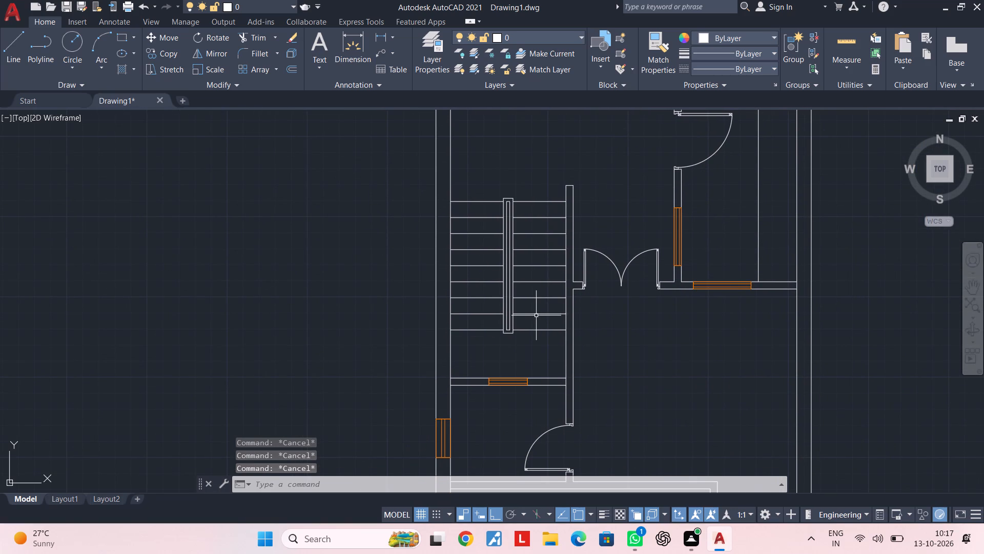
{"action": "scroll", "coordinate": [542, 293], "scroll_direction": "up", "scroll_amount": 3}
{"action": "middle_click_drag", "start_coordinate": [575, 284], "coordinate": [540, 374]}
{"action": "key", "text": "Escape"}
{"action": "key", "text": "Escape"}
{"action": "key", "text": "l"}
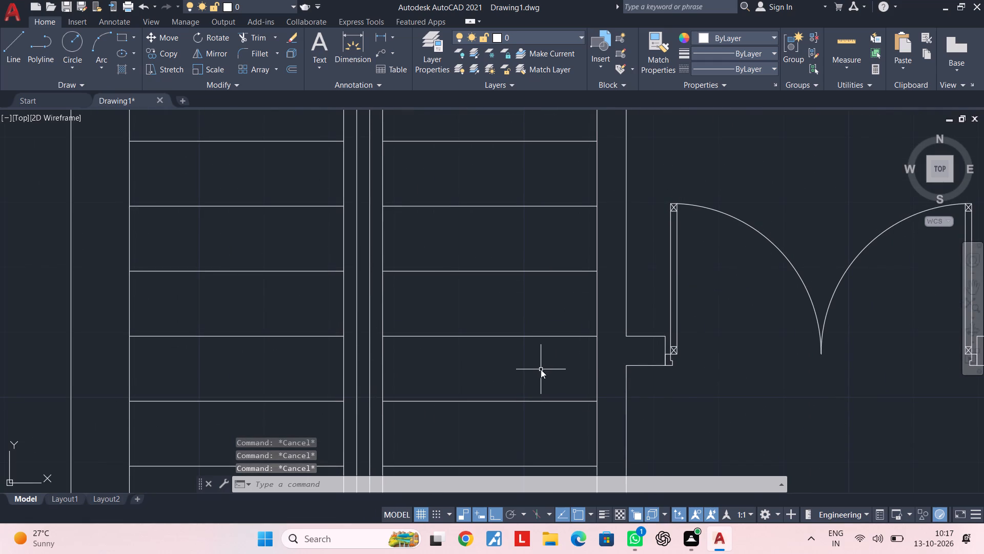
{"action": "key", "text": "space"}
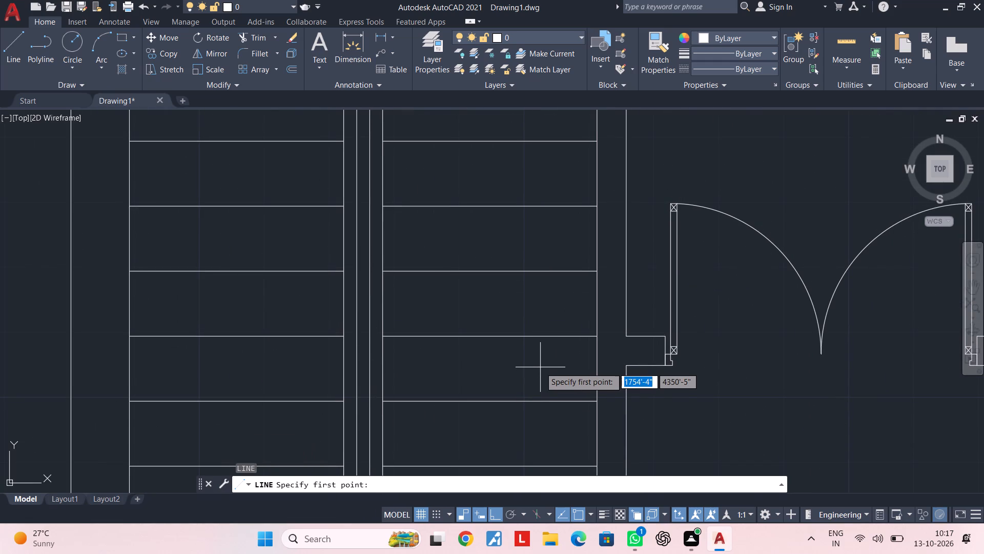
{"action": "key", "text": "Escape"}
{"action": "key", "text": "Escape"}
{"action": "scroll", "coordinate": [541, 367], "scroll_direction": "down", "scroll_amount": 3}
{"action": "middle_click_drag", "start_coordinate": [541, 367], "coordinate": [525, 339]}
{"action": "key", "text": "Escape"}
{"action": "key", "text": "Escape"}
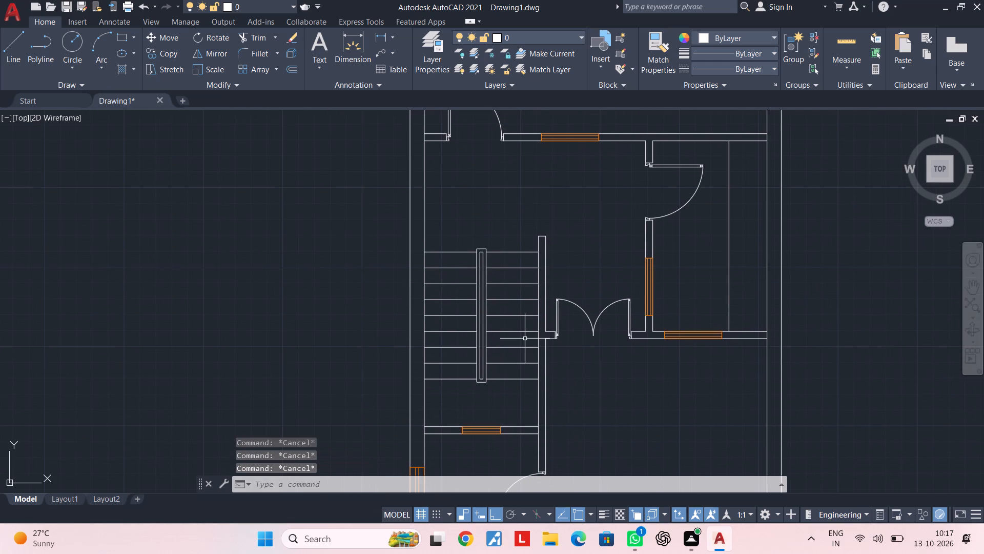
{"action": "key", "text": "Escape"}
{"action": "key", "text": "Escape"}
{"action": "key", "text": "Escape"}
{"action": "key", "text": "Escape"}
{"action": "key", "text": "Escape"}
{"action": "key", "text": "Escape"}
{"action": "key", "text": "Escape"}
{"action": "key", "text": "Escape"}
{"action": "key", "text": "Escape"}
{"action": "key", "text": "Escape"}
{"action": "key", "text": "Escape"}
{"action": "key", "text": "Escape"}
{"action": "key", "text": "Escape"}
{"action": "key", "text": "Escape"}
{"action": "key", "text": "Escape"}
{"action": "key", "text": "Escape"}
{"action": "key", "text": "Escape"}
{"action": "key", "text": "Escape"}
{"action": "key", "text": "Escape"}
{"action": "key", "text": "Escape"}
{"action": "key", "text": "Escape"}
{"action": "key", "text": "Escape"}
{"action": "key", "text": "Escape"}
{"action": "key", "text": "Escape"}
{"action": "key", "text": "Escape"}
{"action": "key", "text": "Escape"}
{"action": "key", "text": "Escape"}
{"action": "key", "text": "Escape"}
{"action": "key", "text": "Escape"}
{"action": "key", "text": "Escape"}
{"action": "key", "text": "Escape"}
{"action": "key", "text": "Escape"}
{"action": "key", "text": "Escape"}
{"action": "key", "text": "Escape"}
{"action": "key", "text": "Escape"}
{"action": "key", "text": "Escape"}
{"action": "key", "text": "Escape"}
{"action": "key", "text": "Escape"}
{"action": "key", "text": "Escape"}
Trim away the top three tread lines of the staircase's left flight.
{"action": "scroll", "coordinate": [465, 382], "scroll_direction": "up", "scroll_amount": 2}
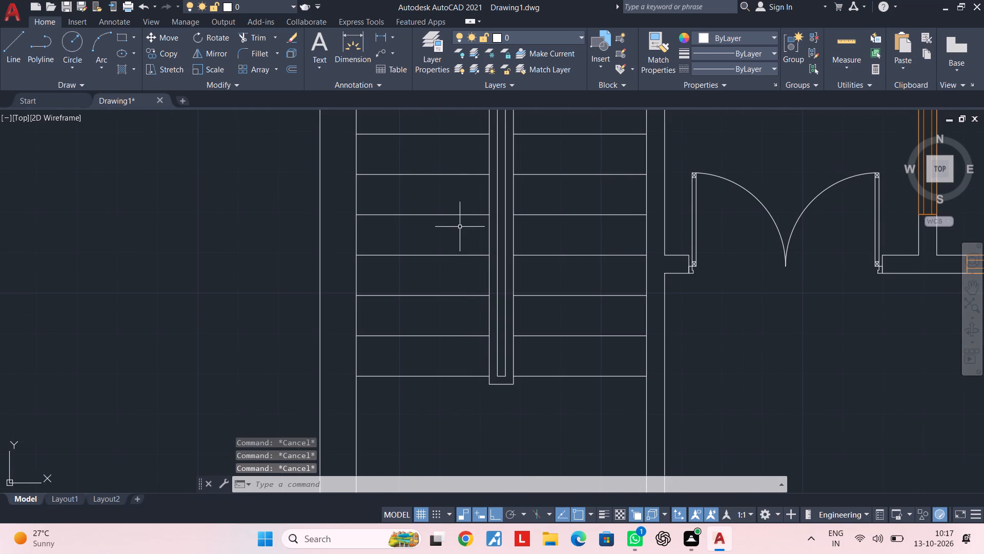
{"action": "middle_click_drag", "start_coordinate": [457, 174], "coordinate": [447, 282]}
{"action": "scroll", "coordinate": [453, 232], "scroll_direction": "up", "scroll_amount": 1}
{"action": "scroll", "coordinate": [447, 278], "scroll_direction": "down", "scroll_amount": 1}
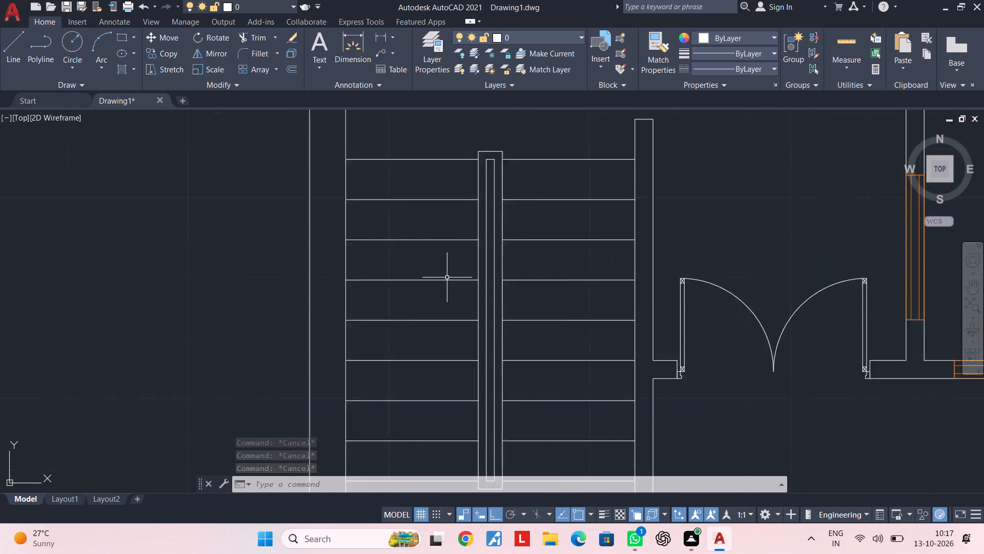
{"action": "scroll", "coordinate": [447, 278], "scroll_direction": "down", "scroll_amount": 1}
{"action": "type", "text": "tr"}
{"action": "key", "text": "space"}
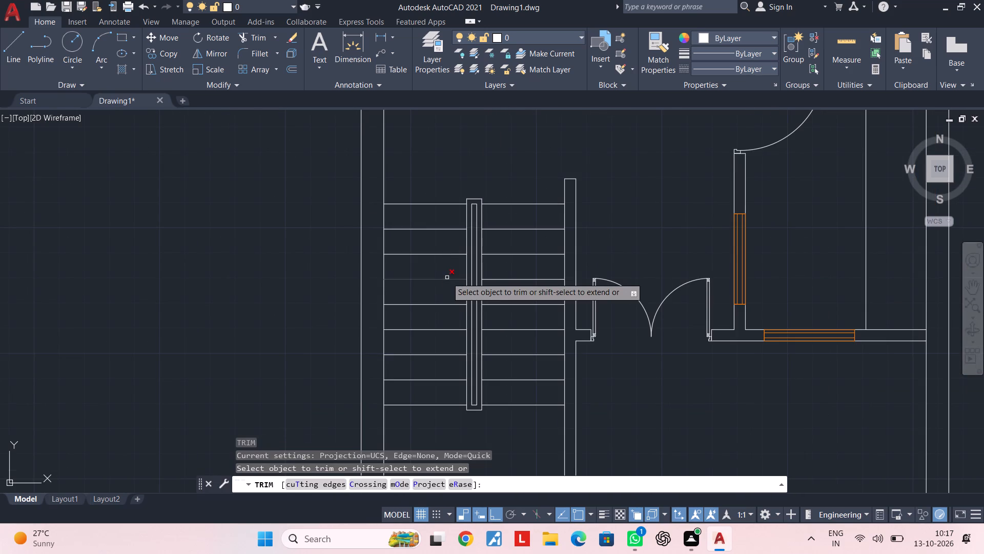
{"action": "left_click", "coordinate": [447, 264]}
{"action": "left_click", "coordinate": [447, 201]}
{"action": "key", "text": "Escape"}
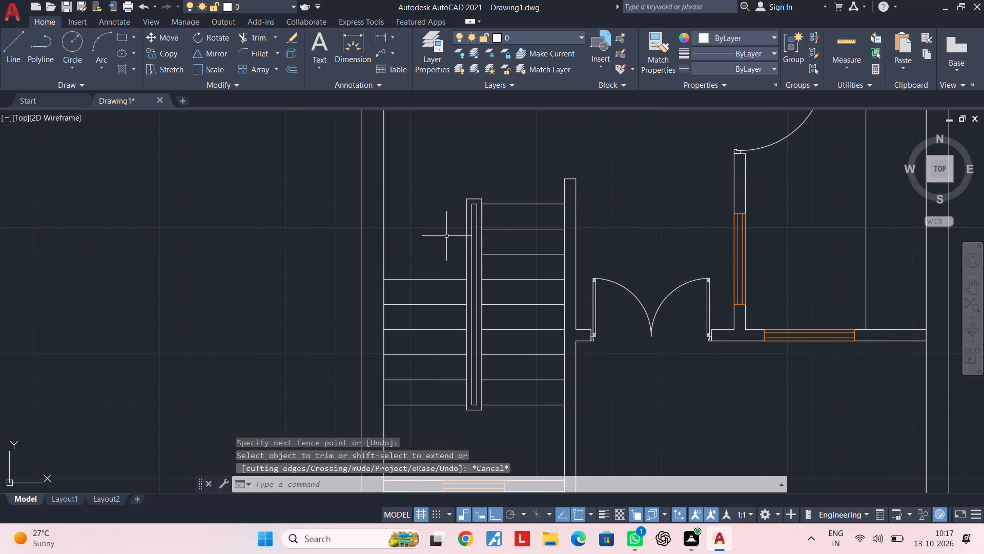
{"action": "key", "text": "Escape"}
{"action": "middle_click_drag", "start_coordinate": [435, 328], "coordinate": [457, 290]}
{"action": "key", "text": "Escape"}
{"action": "key", "text": "Escape"}
Create a new layer named stair case with index color 11.
{"action": "key", "text": "l"}
{"action": "key", "text": "Escape"}
{"action": "scroll", "coordinate": [457, 290], "scroll_direction": "down", "scroll_amount": 2}
{"action": "key", "text": "Escape"}
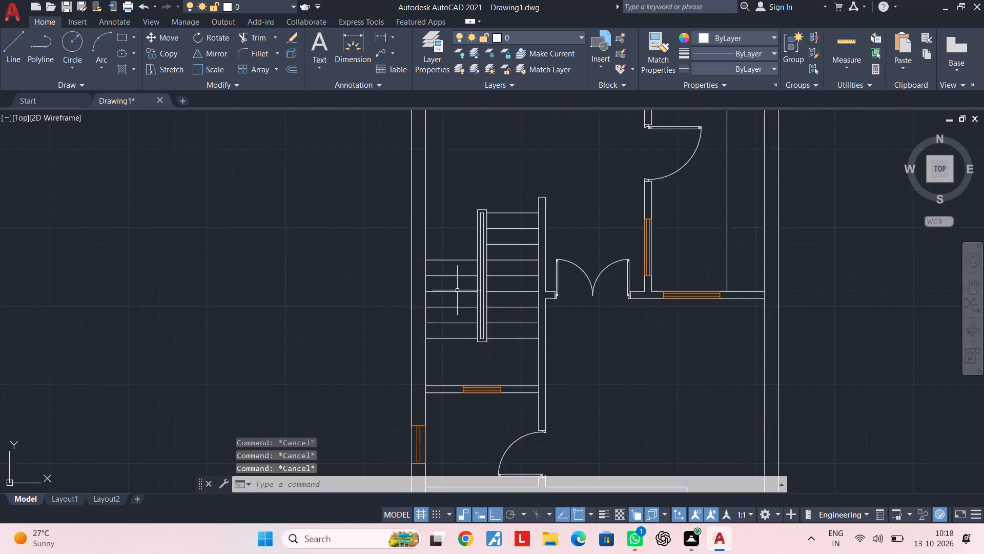
{"action": "scroll", "coordinate": [457, 290], "scroll_direction": "down", "scroll_amount": 1}
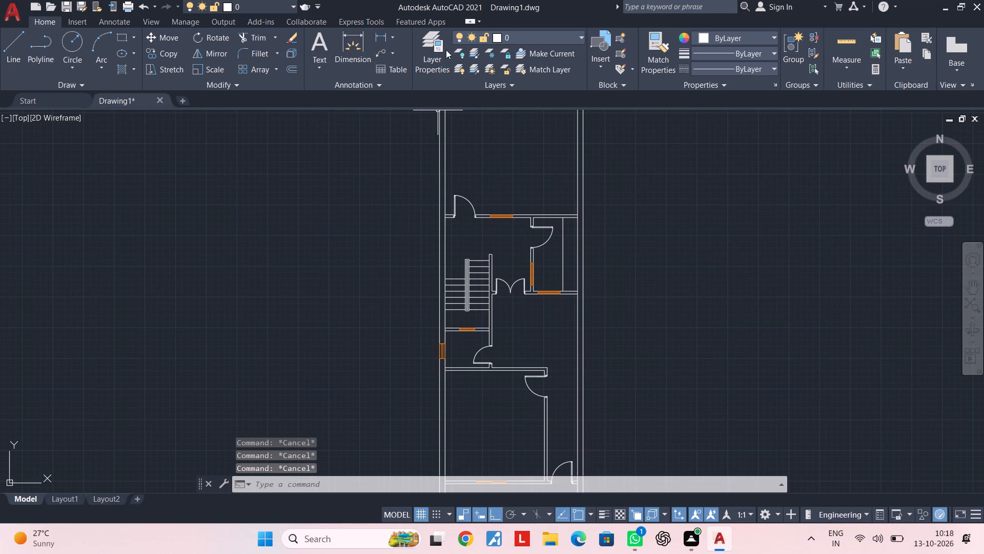
{"action": "left_click", "coordinate": [438, 52]}
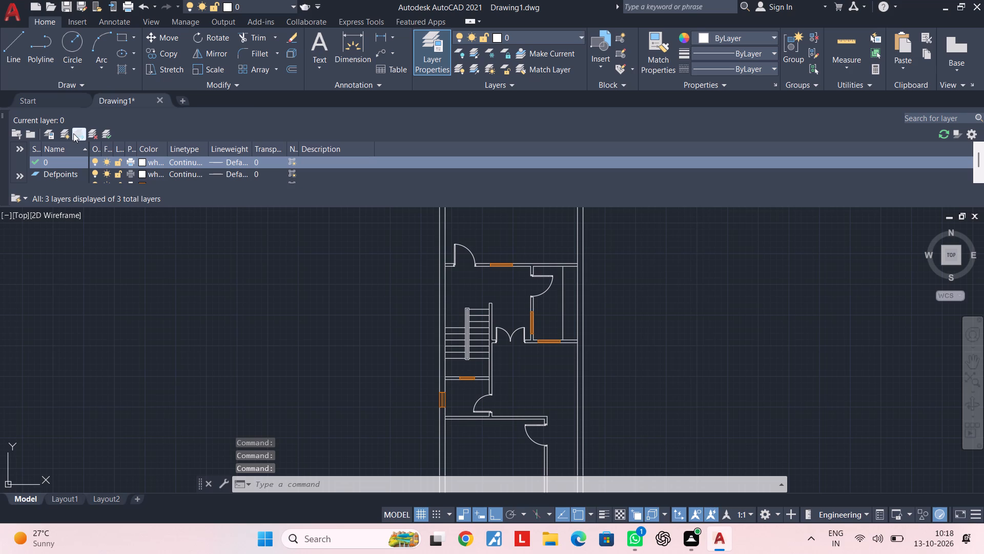
{"action": "left_click", "coordinate": [67, 133]}
{"action": "key", "text": "BackSpace"}
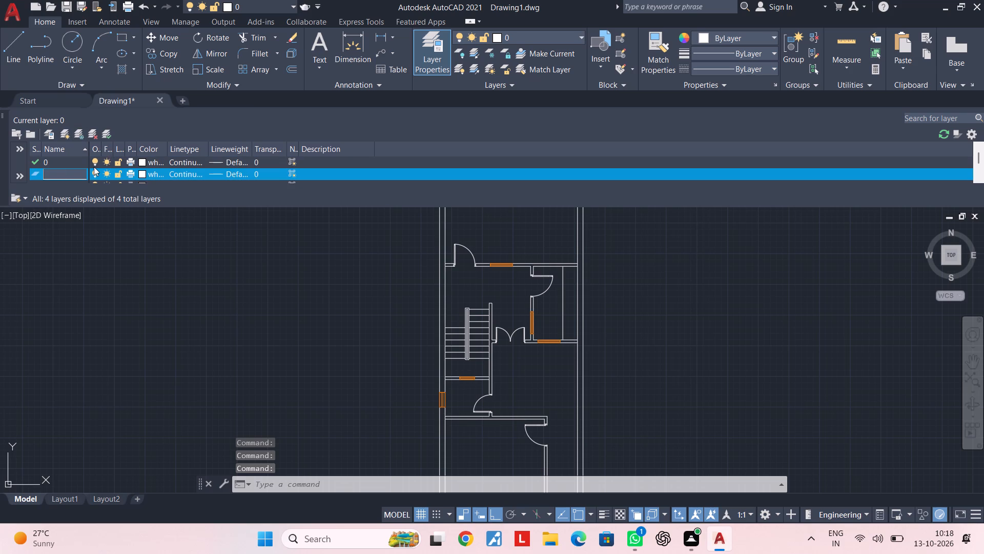
{"action": "type", "text": "stair case"}
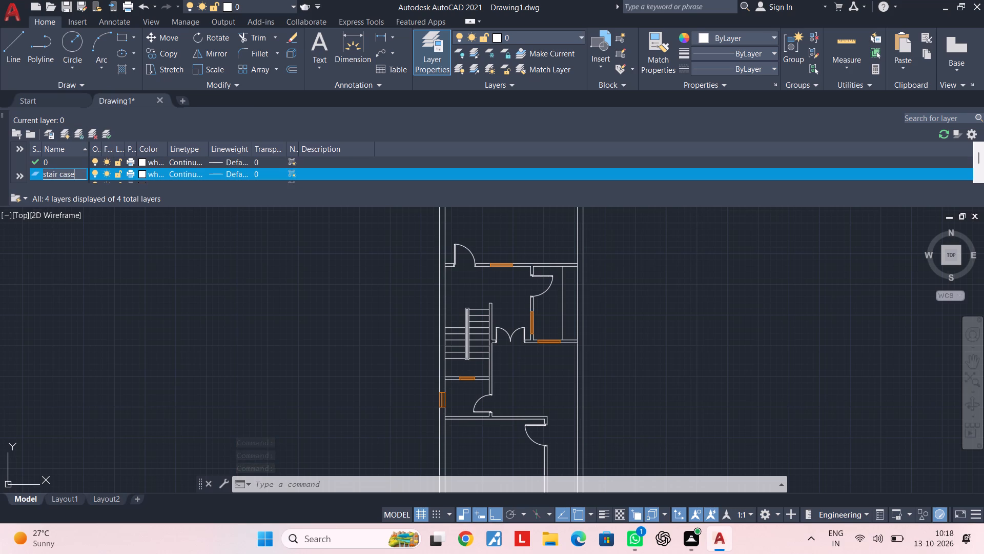
{"action": "left_click", "coordinate": [142, 174]}
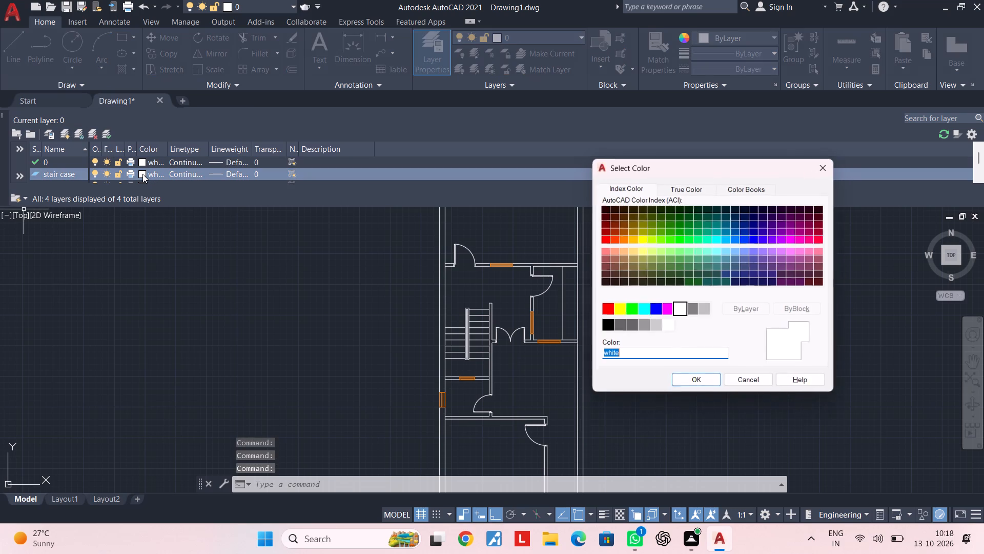
{"action": "left_click", "coordinate": [606, 254]}
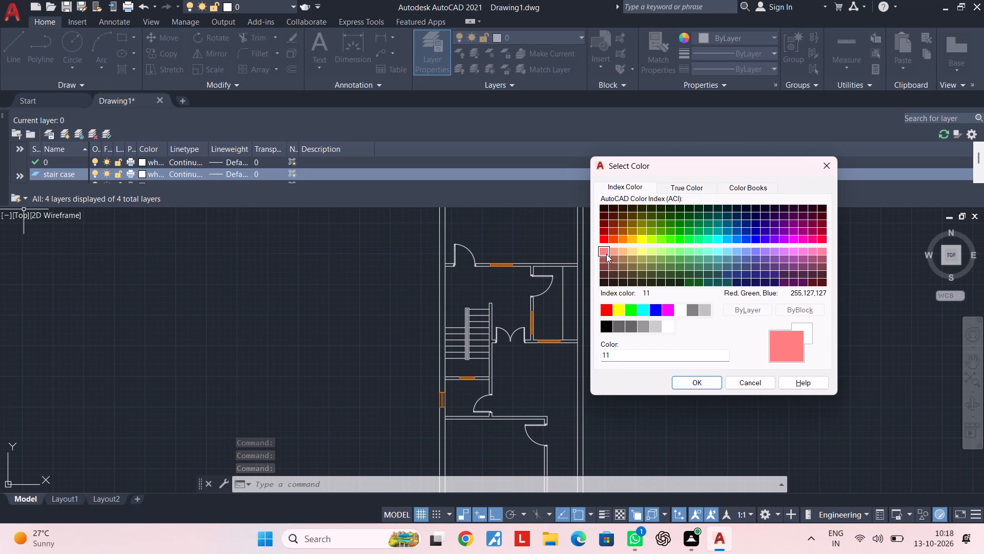
{"action": "left_click", "coordinate": [693, 381]}
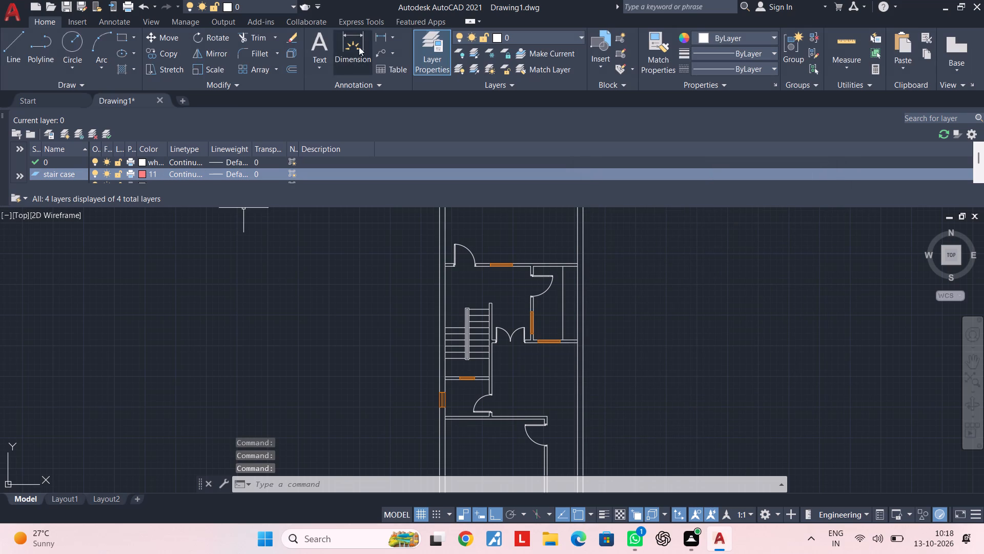
{"action": "left_click", "coordinate": [3, 114]}
Assign all the tread lines and the central divider rectangles to the stair case layer.
{"action": "scroll", "coordinate": [480, 293], "scroll_direction": "up", "scroll_amount": 2}
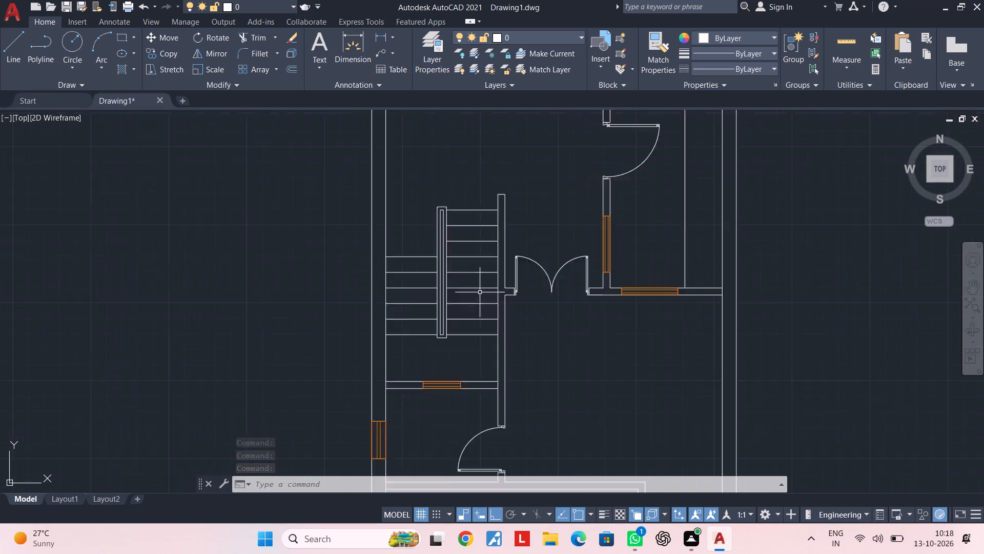
{"action": "scroll", "coordinate": [480, 292], "scroll_direction": "up", "scroll_amount": 3}
{"action": "middle_click", "coordinate": [470, 300]}
{"action": "scroll", "coordinate": [470, 300], "scroll_direction": "down", "scroll_amount": 3}
{"action": "middle_click_drag", "start_coordinate": [471, 298], "coordinate": [471, 285]}
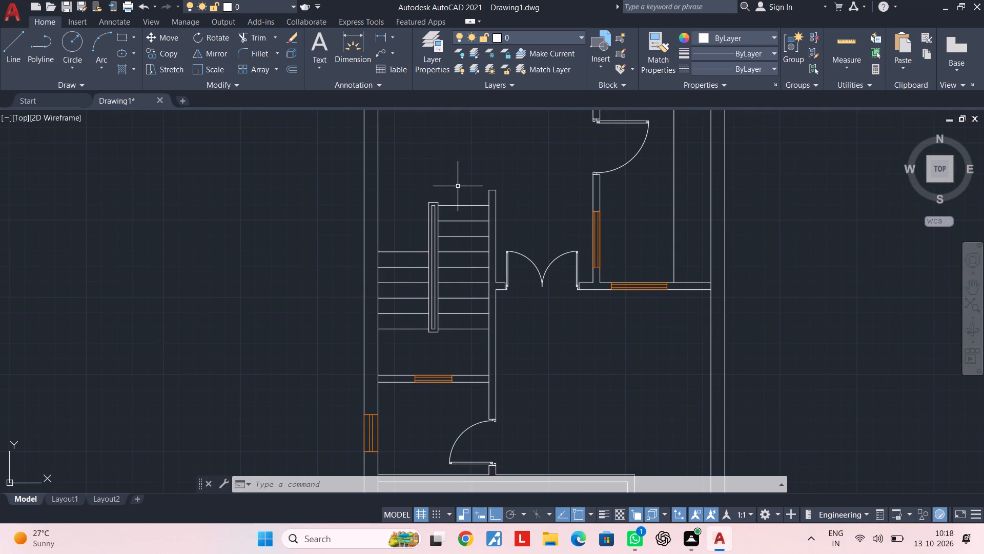
{"action": "left_click", "coordinate": [458, 186]}
{"action": "left_click", "coordinate": [405, 351]}
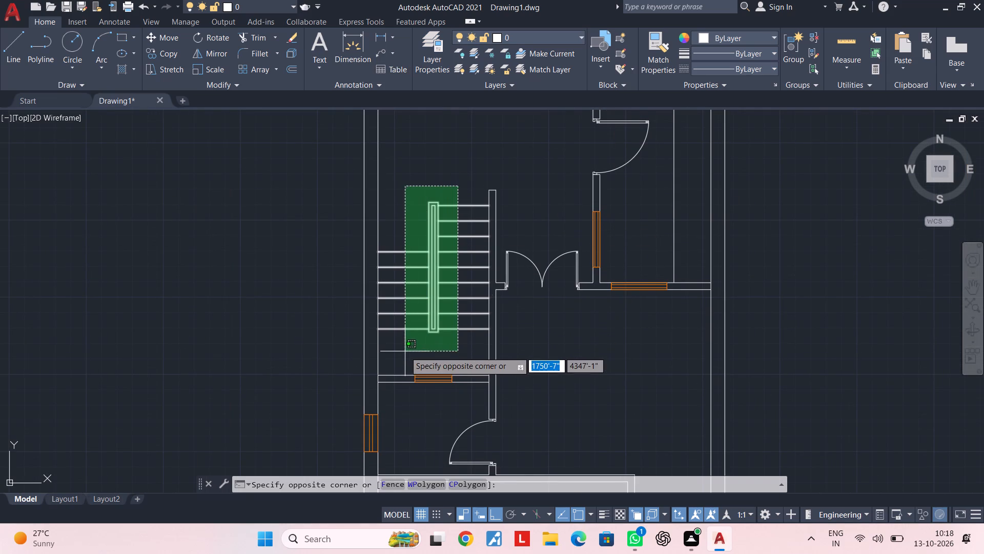
{"action": "left_click", "coordinate": [566, 38]}
{"action": "left_click", "coordinate": [547, 83]}
{"action": "key", "text": "Escape"}
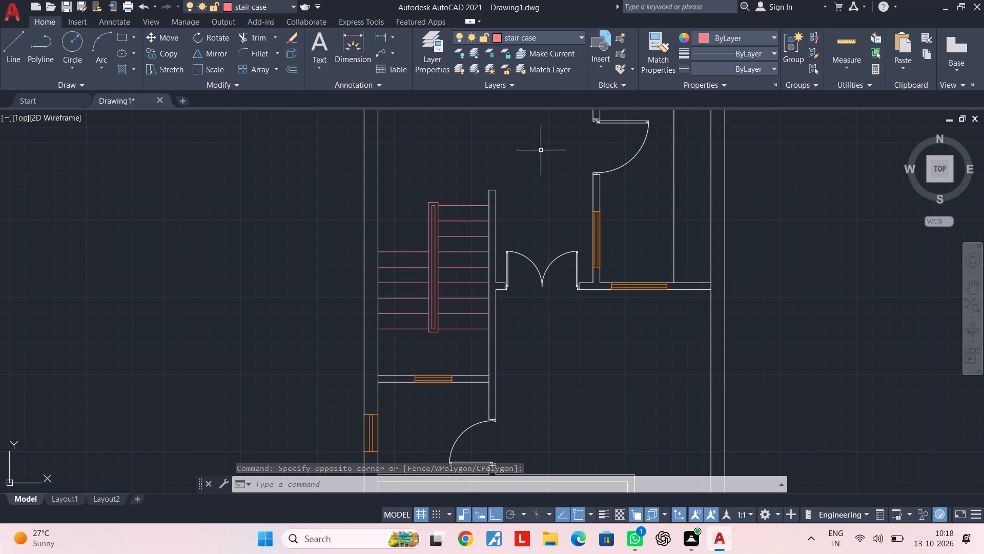
{"action": "key", "text": "Escape"}
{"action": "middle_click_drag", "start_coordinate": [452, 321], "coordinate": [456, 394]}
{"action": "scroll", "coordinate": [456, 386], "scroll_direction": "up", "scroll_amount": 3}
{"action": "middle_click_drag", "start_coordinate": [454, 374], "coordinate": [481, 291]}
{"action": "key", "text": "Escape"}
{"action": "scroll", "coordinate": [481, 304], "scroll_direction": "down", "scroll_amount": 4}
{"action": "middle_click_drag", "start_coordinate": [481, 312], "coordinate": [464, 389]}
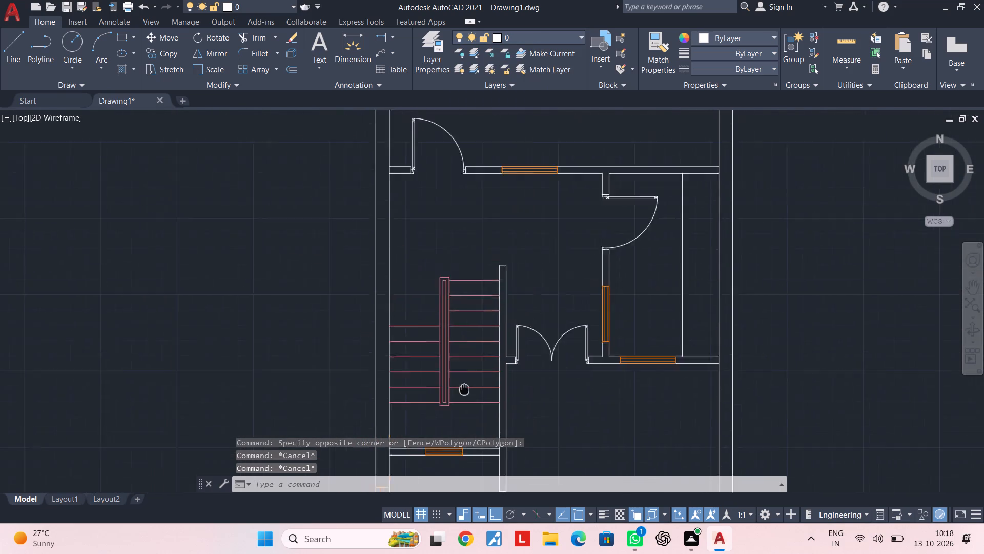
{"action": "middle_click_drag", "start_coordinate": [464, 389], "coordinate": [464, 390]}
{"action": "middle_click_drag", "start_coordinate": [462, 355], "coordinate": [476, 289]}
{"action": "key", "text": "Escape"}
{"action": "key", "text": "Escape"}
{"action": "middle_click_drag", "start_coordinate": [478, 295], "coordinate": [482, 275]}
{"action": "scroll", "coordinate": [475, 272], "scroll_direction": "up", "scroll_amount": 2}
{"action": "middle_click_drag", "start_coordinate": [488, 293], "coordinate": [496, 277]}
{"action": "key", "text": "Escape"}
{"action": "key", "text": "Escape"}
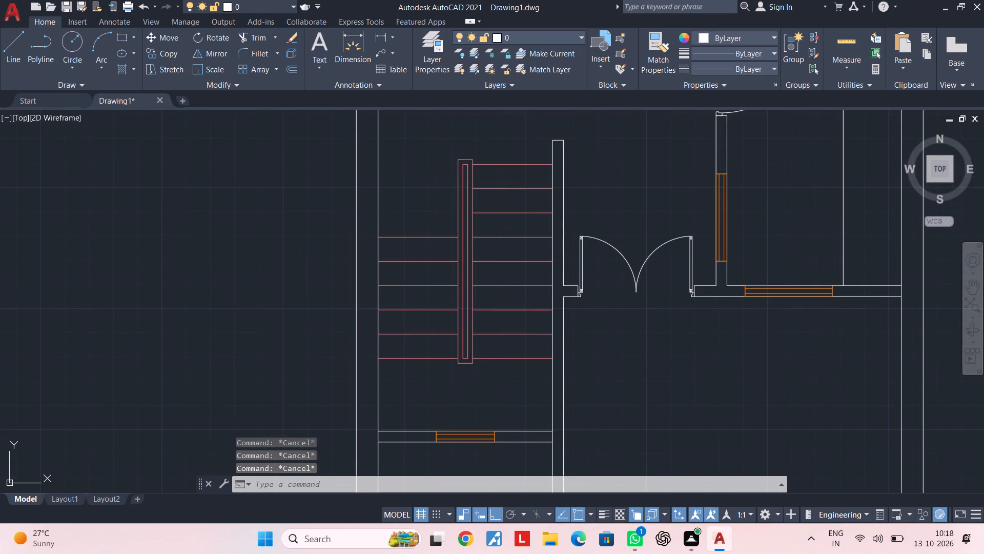
Draw a line from the midpoint of the left flight's top tread down into the landing, continuing horizontally to below the right flight.
{"action": "key", "text": "l"}
{"action": "key", "text": "space"}
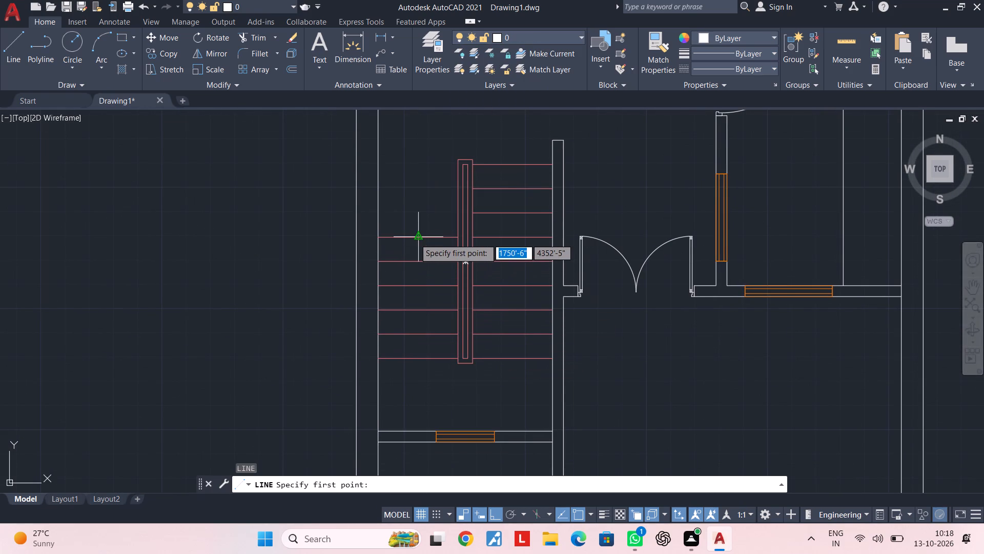
{"action": "left_click", "coordinate": [415, 239]}
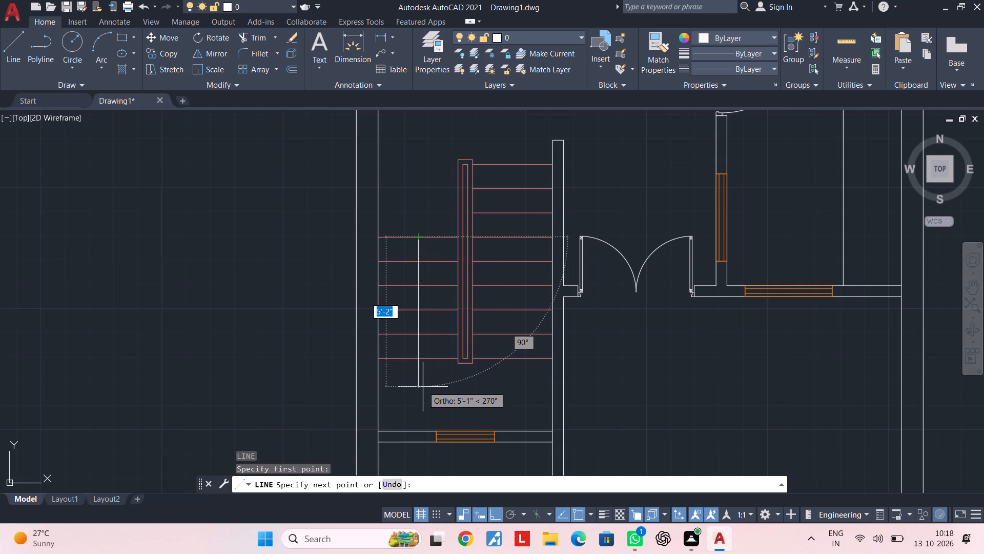
{"action": "left_click", "coordinate": [423, 394]}
{"action": "left_click", "coordinate": [517, 394]}
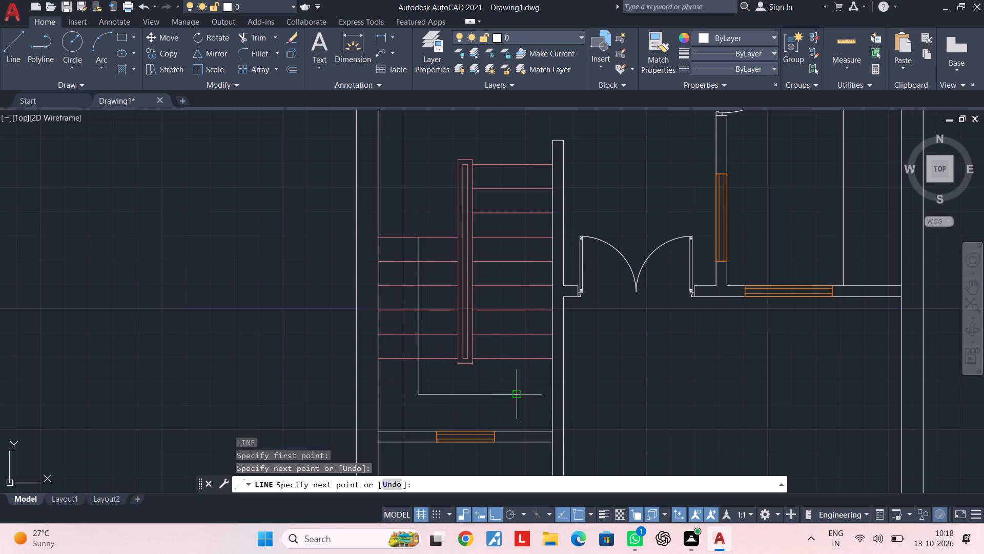
{"action": "key", "text": "Escape"}
Draw a vertical line about 7'-11" long from the midpoint of the right flight's top tread down to the horizontal landing line.
{"action": "key", "text": "space"}
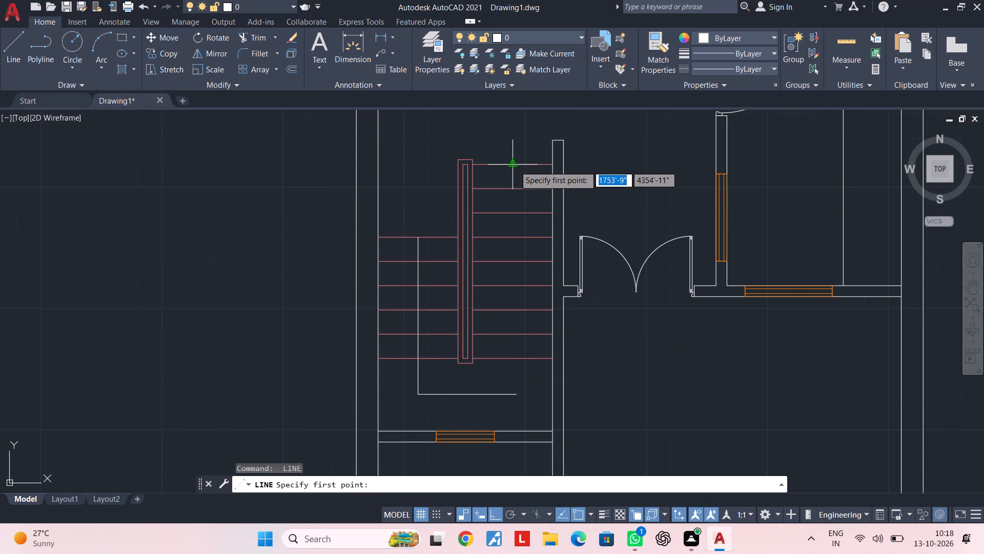
{"action": "left_click", "coordinate": [515, 166]}
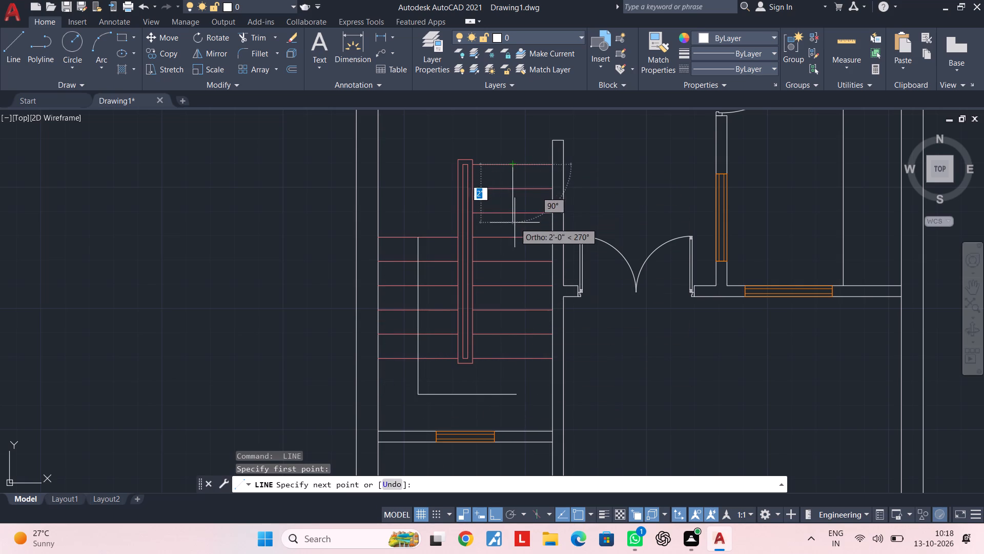
{"action": "left_click", "coordinate": [511, 397]}
{"action": "key", "text": "Escape"}
{"action": "key", "text": "Escape"}
Trim the short overhang of the horizontal landing line beyond the right flight's vertical walking line.
{"action": "scroll", "coordinate": [529, 355], "scroll_direction": "up", "scroll_amount": 2}
{"action": "middle_click_drag", "start_coordinate": [527, 375], "coordinate": [518, 335]}
{"action": "type", "text": "tr"}
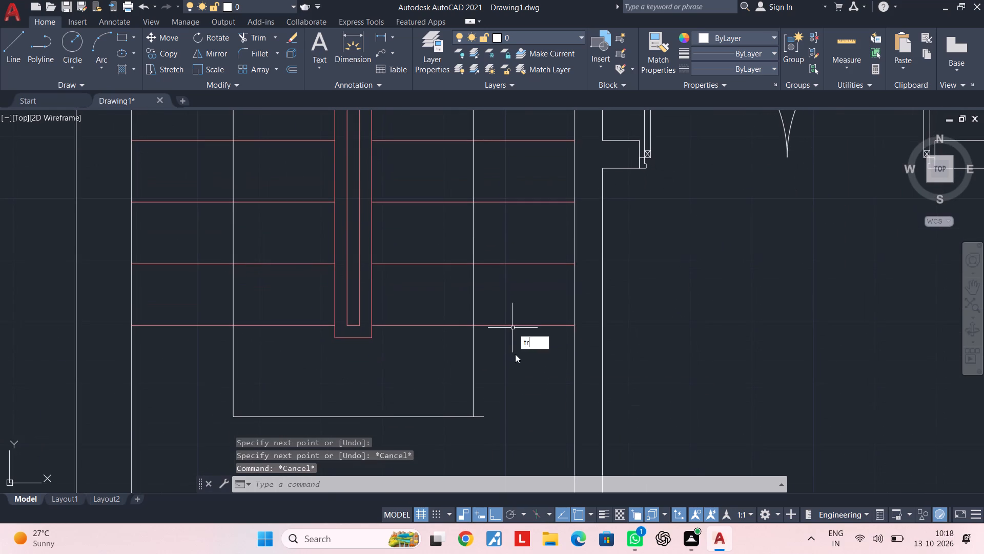
{"action": "key", "text": "space"}
{"action": "left_click", "coordinate": [480, 418]}
{"action": "key", "text": "Escape"}
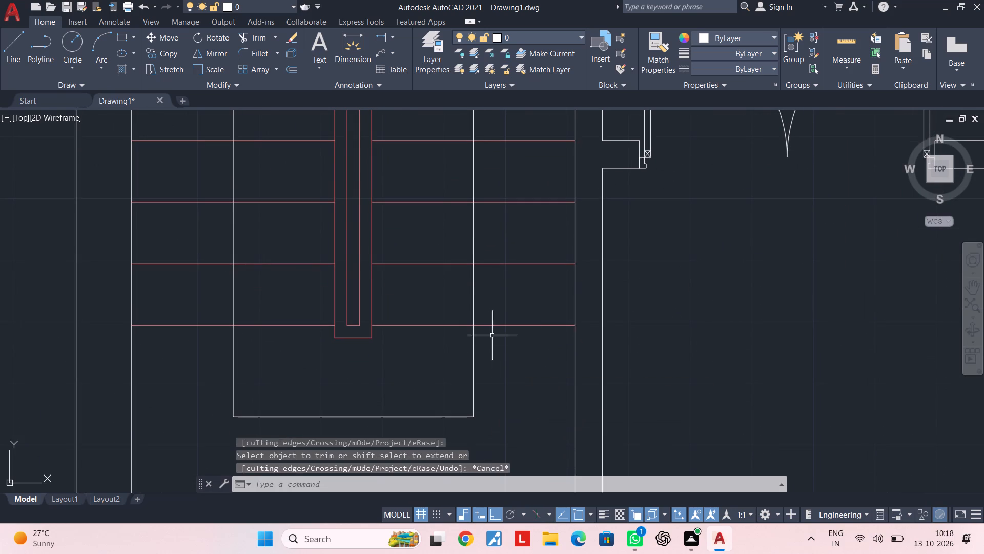
Trim two adjoining tread-to-tread segments from the middle of the right flight's walking line to open a gap.
{"action": "middle_click_drag", "start_coordinate": [492, 333], "coordinate": [490, 423]}
{"action": "scroll", "coordinate": [492, 337], "scroll_direction": "down", "scroll_amount": 1}
{"action": "key", "text": "Escape"}
{"action": "key", "text": "space"}
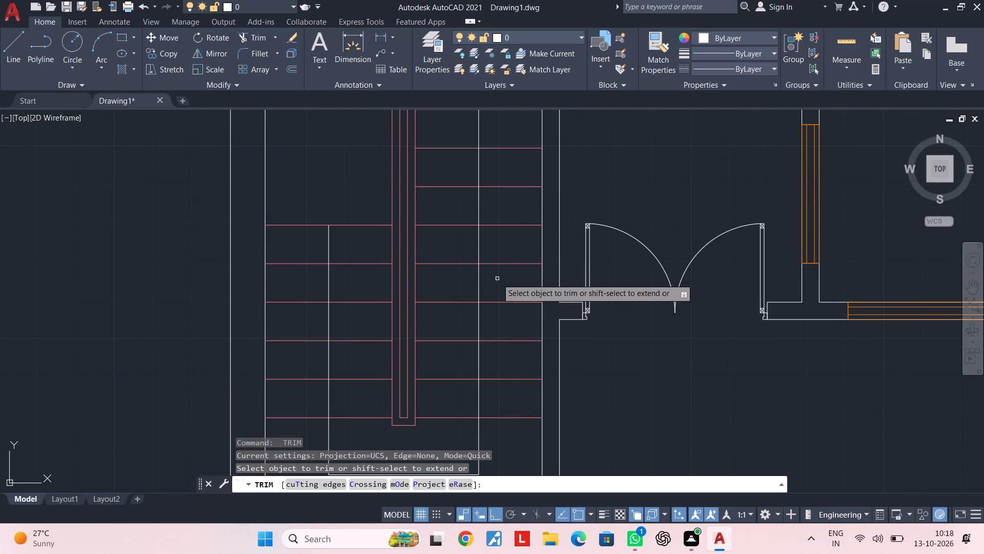
{"action": "left_click", "coordinate": [478, 289]}
{"action": "left_click", "coordinate": [477, 240]}
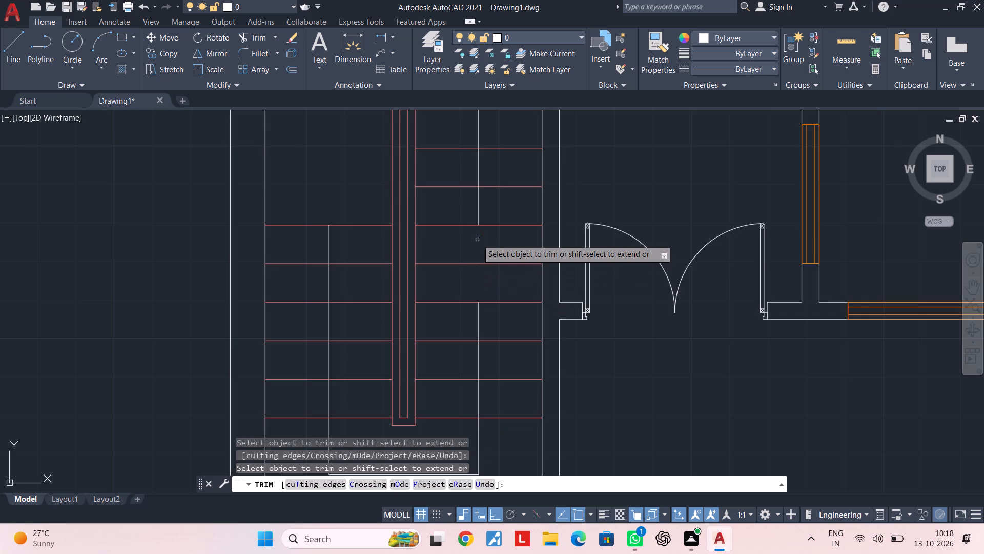
{"action": "scroll", "coordinate": [481, 241], "scroll_direction": "down", "scroll_amount": 2}
{"action": "middle_click_drag", "start_coordinate": [495, 252], "coordinate": [513, 250]}
{"action": "key", "text": "Escape"}
{"action": "key", "text": "Escape"}
{"action": "scroll", "coordinate": [497, 243], "scroll_direction": "up", "scroll_amount": 3}
{"action": "scroll", "coordinate": [499, 246], "scroll_direction": "down", "scroll_amount": 1}
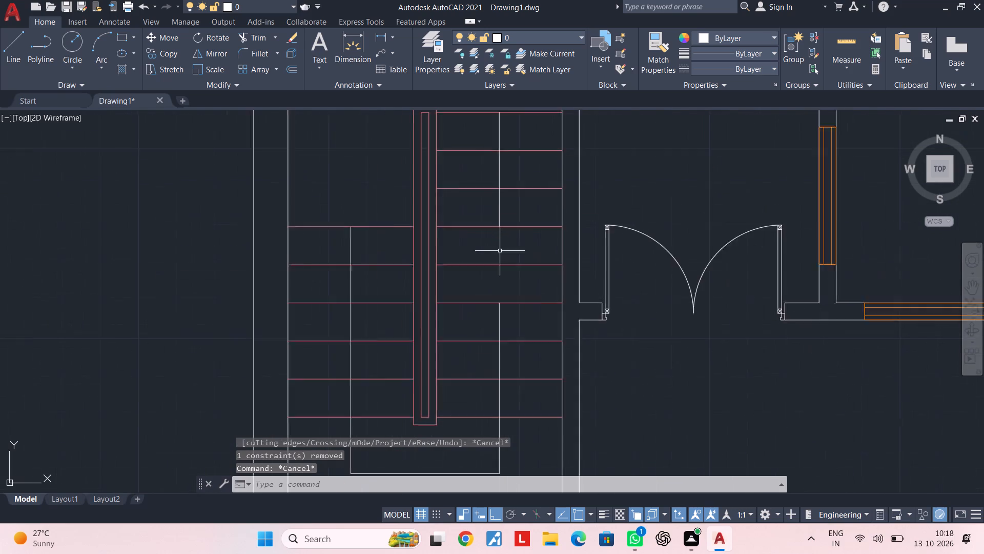
{"action": "scroll", "coordinate": [500, 252], "scroll_direction": "down", "scroll_amount": 1}
{"action": "middle_click_drag", "start_coordinate": [500, 253], "coordinate": [515, 202]}
{"action": "key", "text": "Escape"}
{"action": "key", "text": "Escape"}
Draw a diagonal breakline across the right flight's gap, from the wall to the central divider, with its symbol at the middle tread.
{"action": "key", "text": "b"}
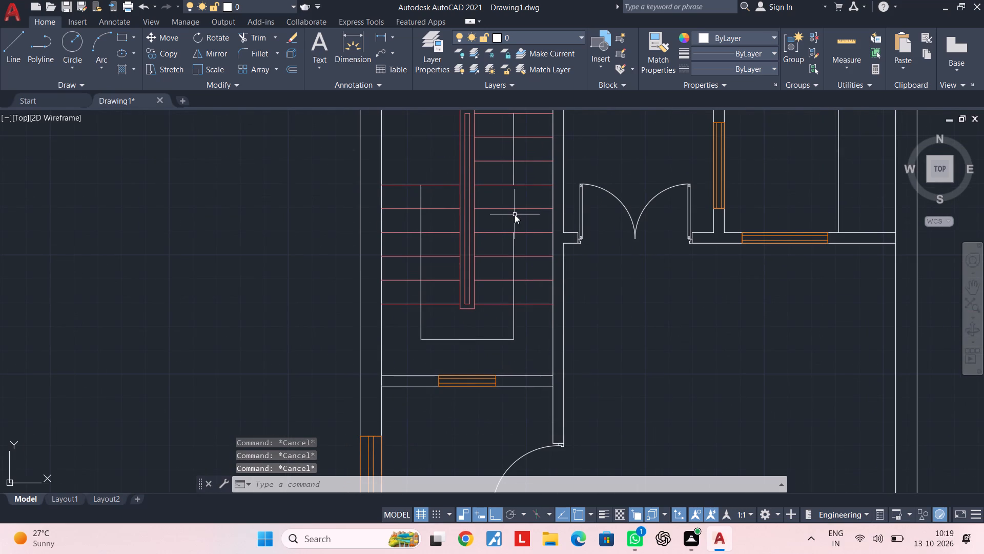
{"action": "key", "text": "r"}
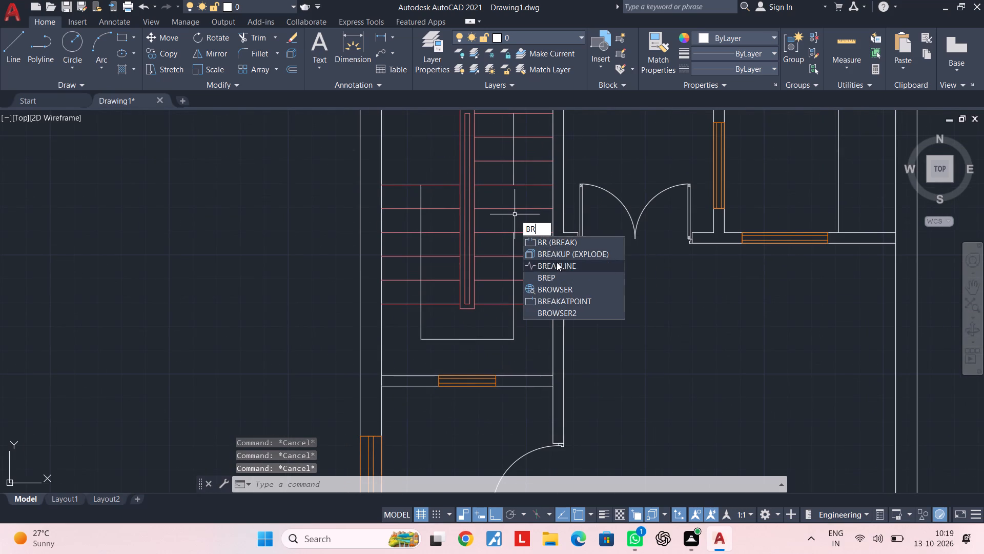
{"action": "left_click", "coordinate": [557, 263]}
{"action": "scroll", "coordinate": [551, 233], "scroll_direction": "up", "scroll_amount": 2}
{"action": "left_click", "coordinate": [551, 233]}
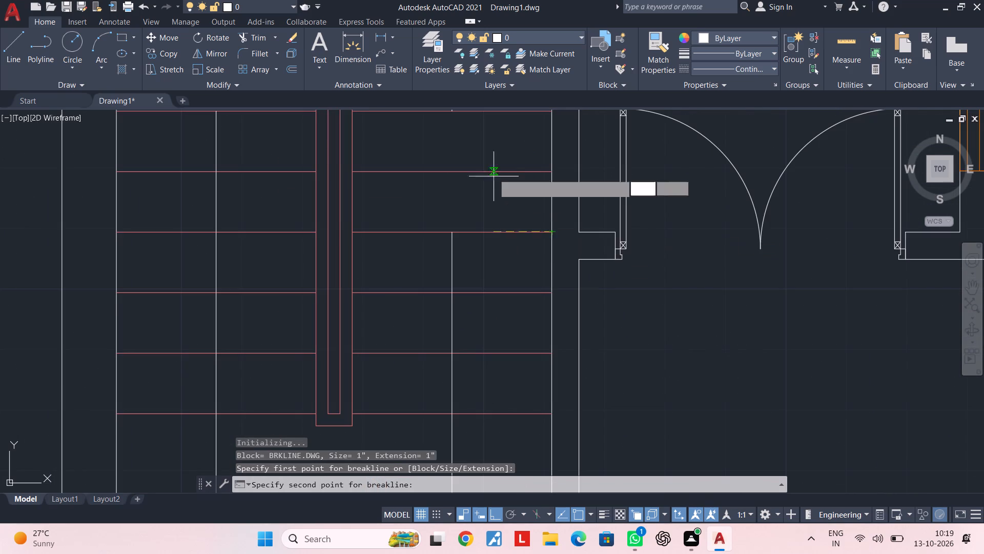
{"action": "middle_click_drag", "start_coordinate": [492, 169], "coordinate": [522, 273]}
{"action": "left_click", "coordinate": [386, 217]}
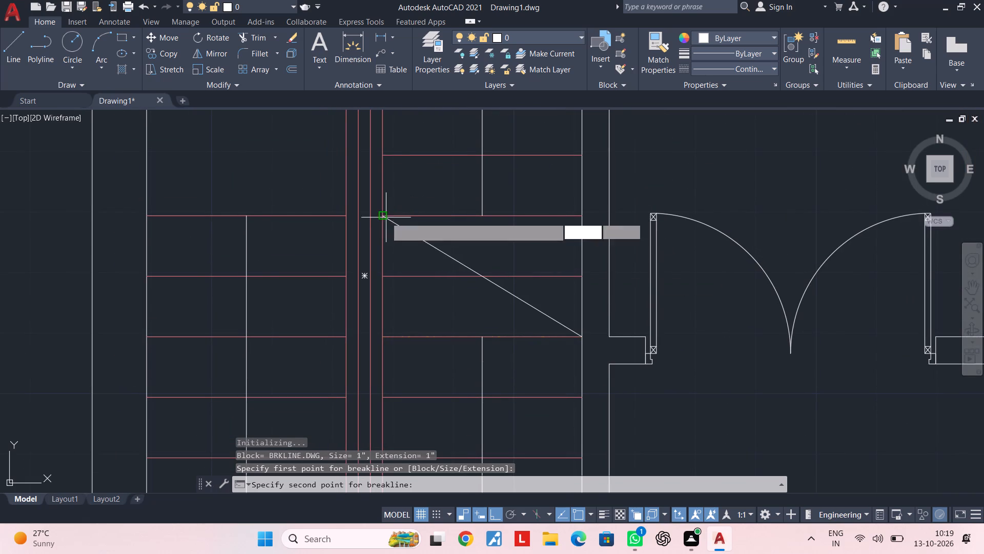
{"action": "left_click", "coordinate": [480, 273]}
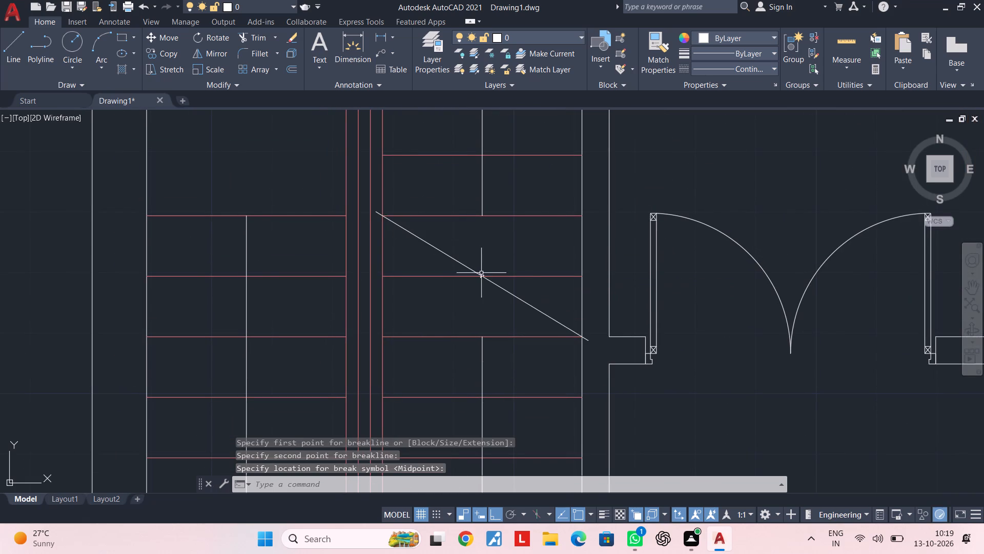
Enlarge the breakline's zigzag symbol by stretching its two peak vertices and two end vertices outward.
{"action": "scroll", "coordinate": [489, 276], "scroll_direction": "up", "scroll_amount": 3}
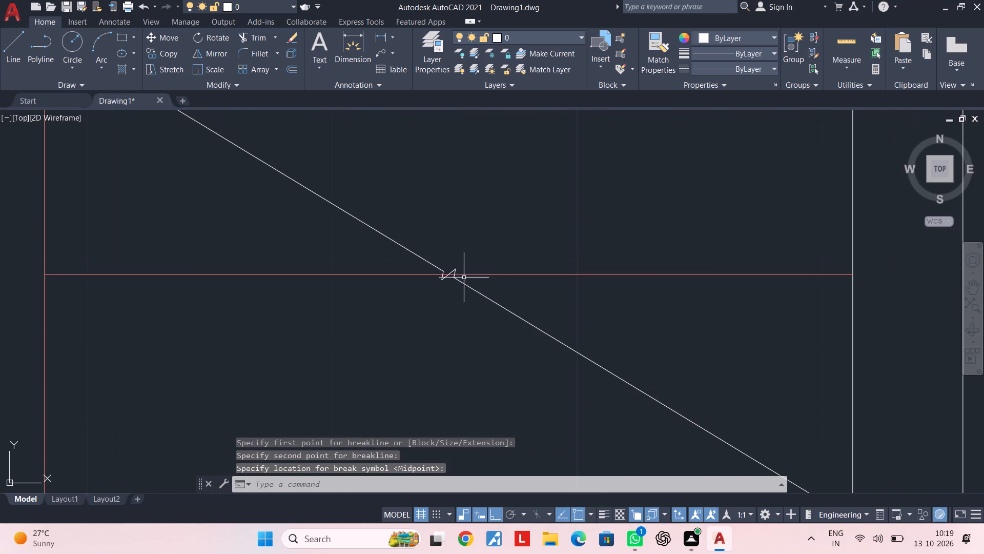
{"action": "left_click", "coordinate": [461, 283]}
{"action": "scroll", "coordinate": [458, 277], "scroll_direction": "up", "scroll_amount": 4}
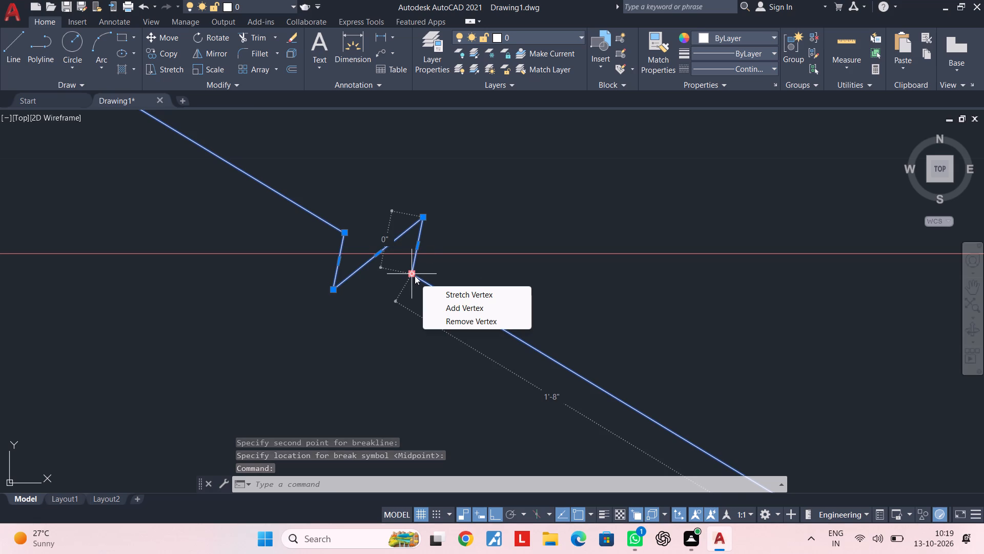
{"action": "left_click", "coordinate": [415, 275]}
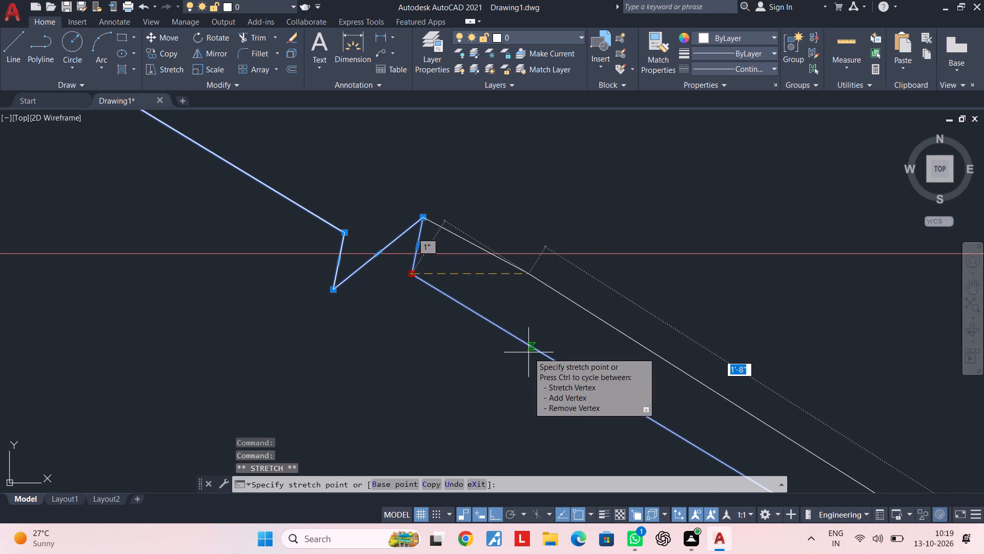
{"action": "left_click", "coordinate": [528, 352]}
{"action": "left_click", "coordinate": [424, 216]}
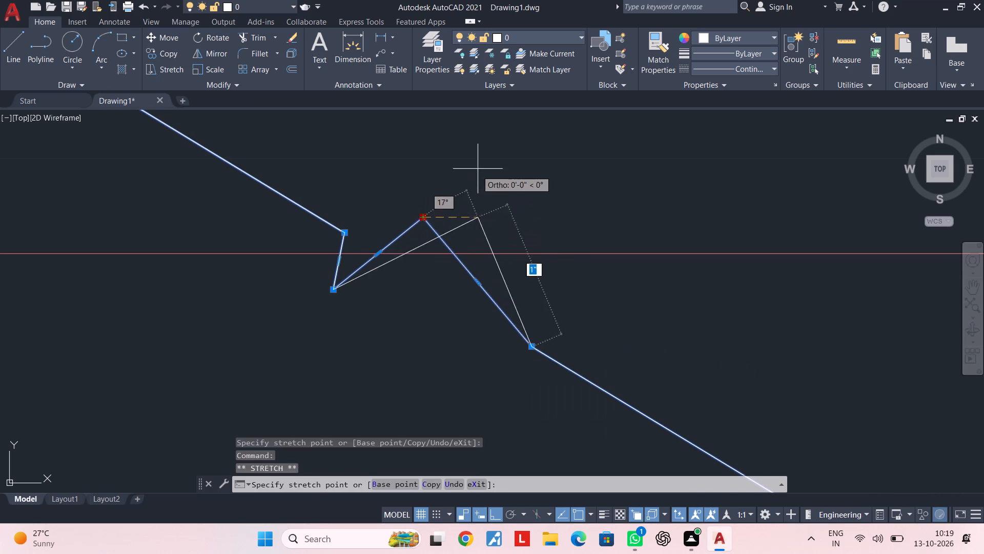
{"action": "left_click", "coordinate": [494, 150]}
{"action": "scroll", "coordinate": [492, 213], "scroll_direction": "down", "scroll_amount": 3}
{"action": "middle_click_drag", "start_coordinate": [492, 234], "coordinate": [492, 283]}
{"action": "left_click", "coordinate": [456, 288]}
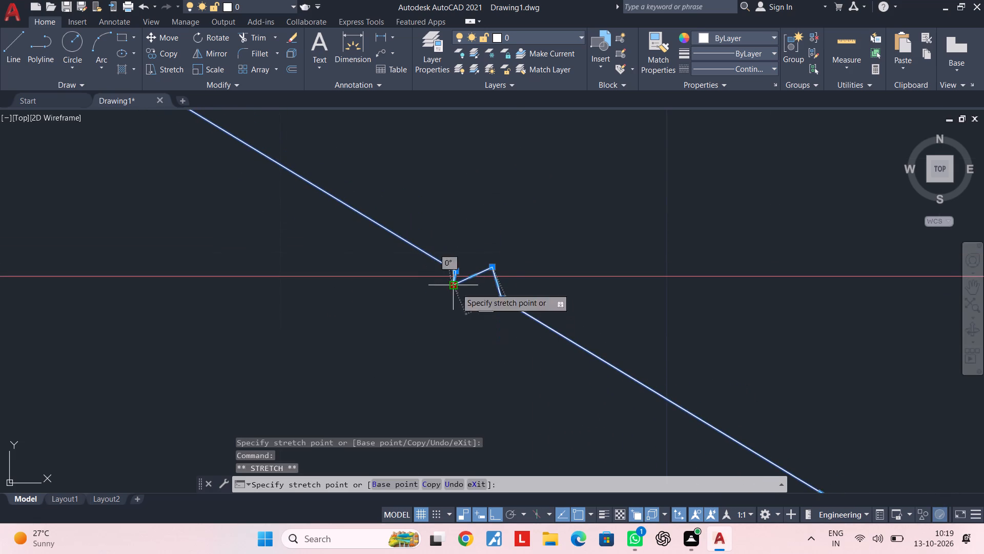
{"action": "left_click", "coordinate": [428, 318]}
{"action": "left_click", "coordinate": [457, 271]}
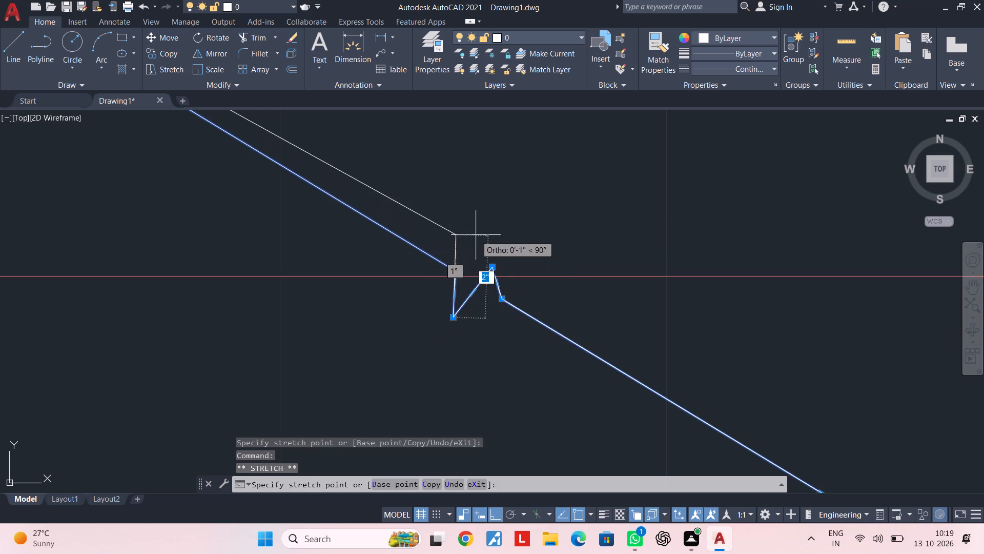
{"action": "left_click", "coordinate": [476, 234]}
{"action": "scroll", "coordinate": [478, 244], "scroll_direction": "down", "scroll_amount": 4}
{"action": "middle_click_drag", "start_coordinate": [492, 277], "coordinate": [557, 278]}
{"action": "key", "text": "Escape"}
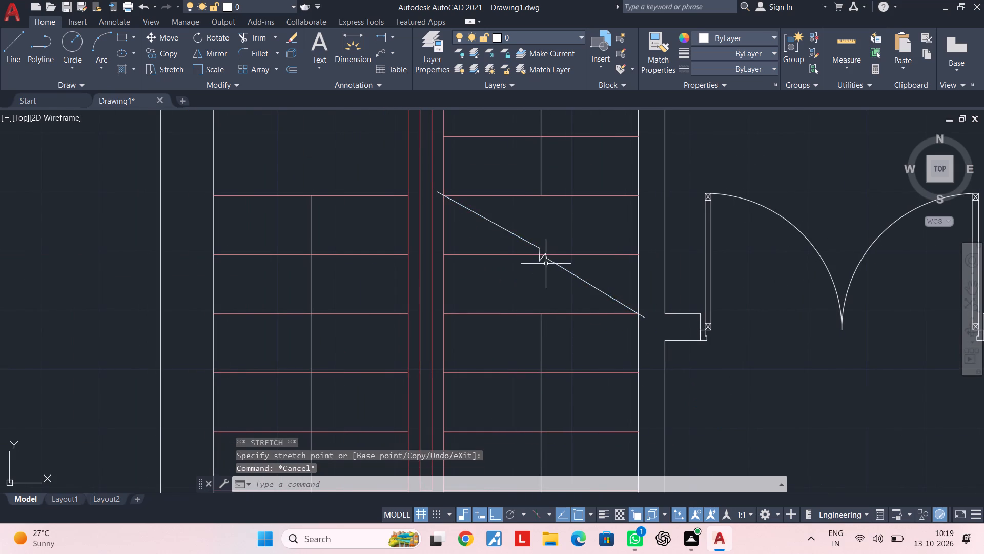
Stretch the zigzag's lower-right end vertex, upper peak and lower peak further outward.
{"action": "scroll", "coordinate": [543, 253], "scroll_direction": "up", "scroll_amount": 3}
{"action": "left_click", "coordinate": [552, 269]}
{"action": "left_click", "coordinate": [554, 277]}
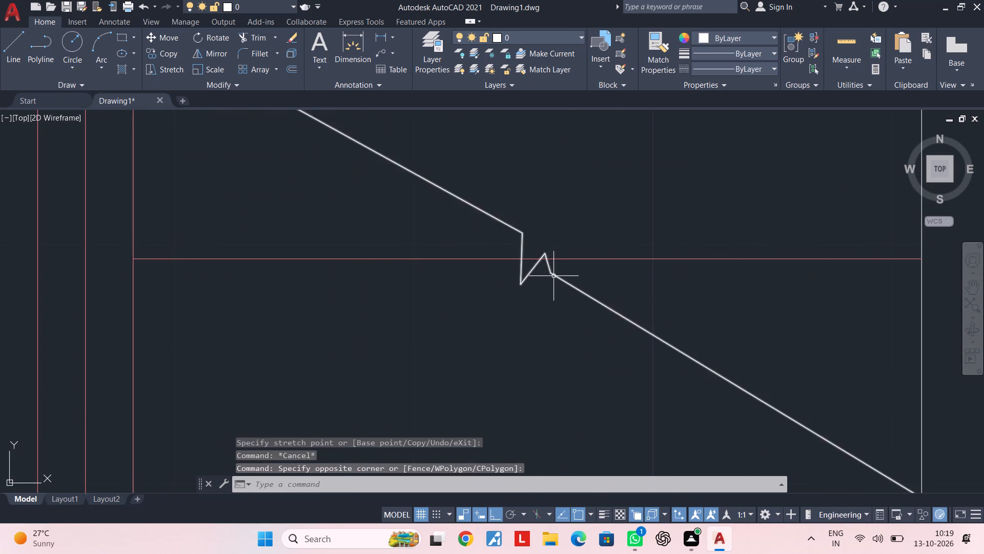
{"action": "left_click", "coordinate": [553, 276]}
{"action": "left_click", "coordinate": [553, 276]}
{"action": "left_click", "coordinate": [580, 294]}
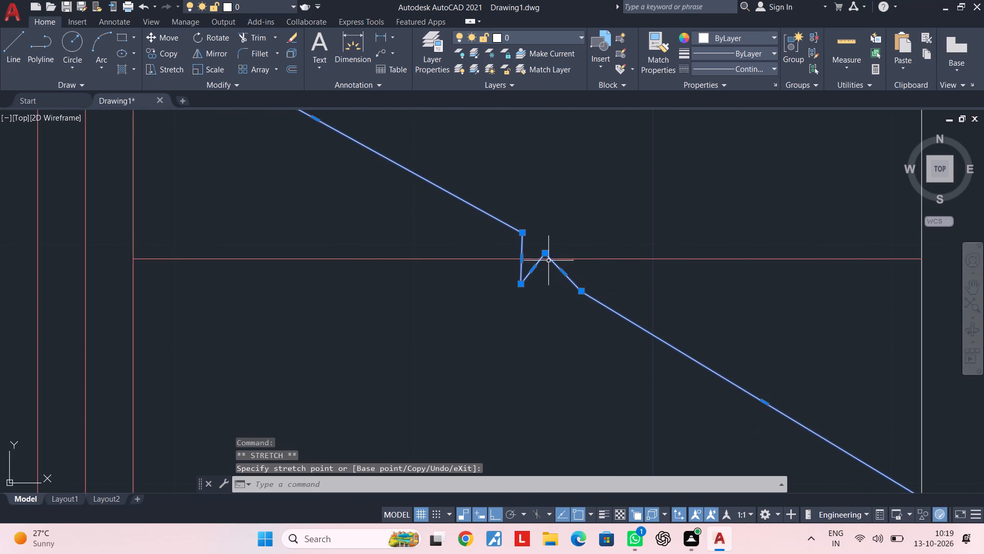
{"action": "left_click", "coordinate": [544, 254]}
{"action": "left_click", "coordinate": [576, 213]}
{"action": "scroll", "coordinate": [573, 226], "scroll_direction": "down", "scroll_amount": 1}
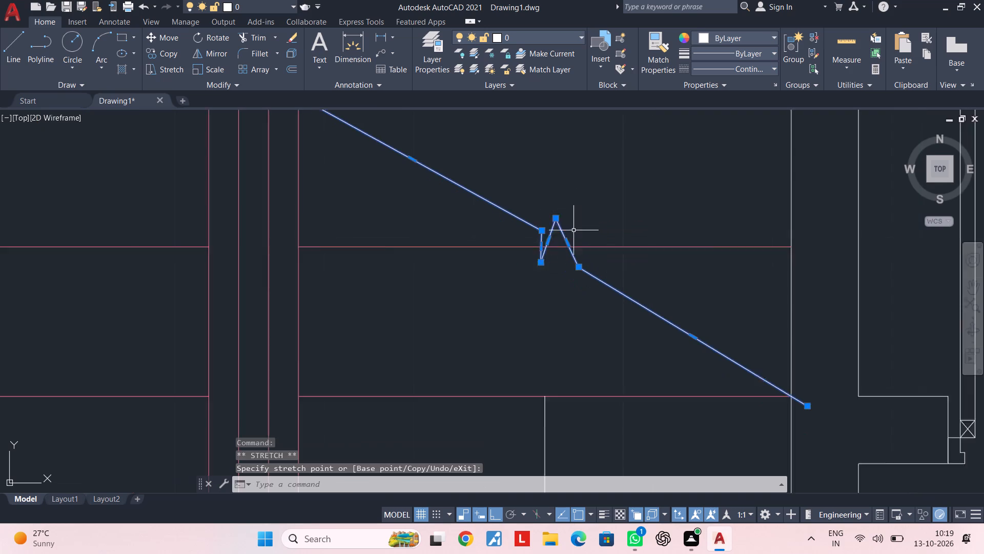
{"action": "scroll", "coordinate": [573, 231], "scroll_direction": "down", "scroll_amount": 1}
{"action": "scroll", "coordinate": [556, 246], "scroll_direction": "up", "scroll_amount": 2}
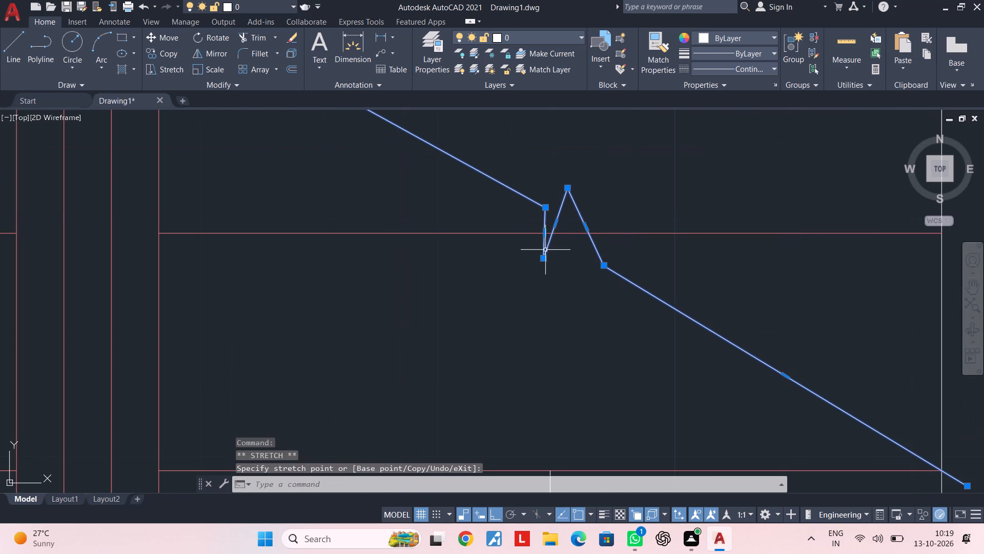
{"action": "left_click", "coordinate": [543, 261]}
{"action": "left_click", "coordinate": [498, 313]}
{"action": "scroll", "coordinate": [553, 283], "scroll_direction": "down", "scroll_amount": 2}
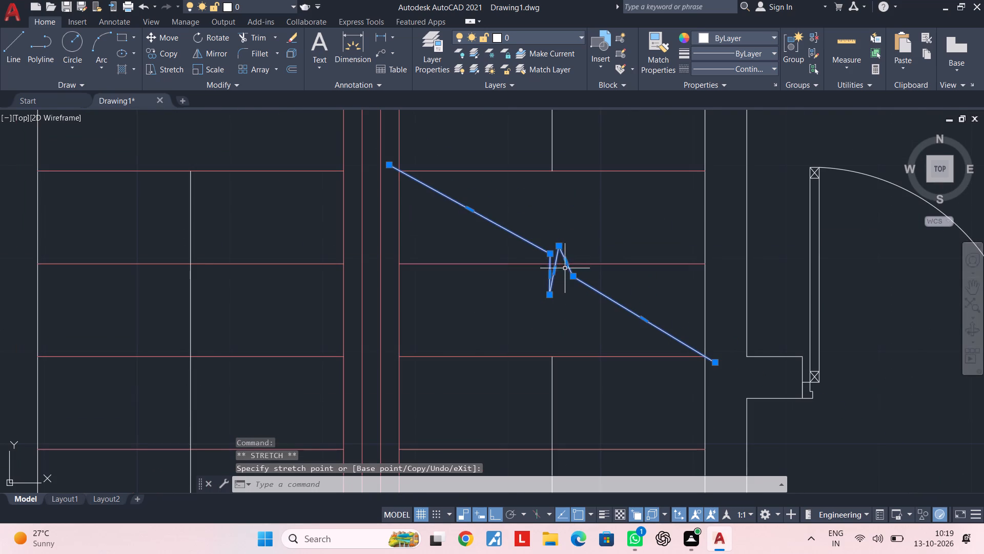
Widen the zigzag further by moving its two end vertices along the breakline and raising its upper peak.
{"action": "left_click", "coordinate": [551, 255]}
{"action": "left_click", "coordinate": [521, 245]}
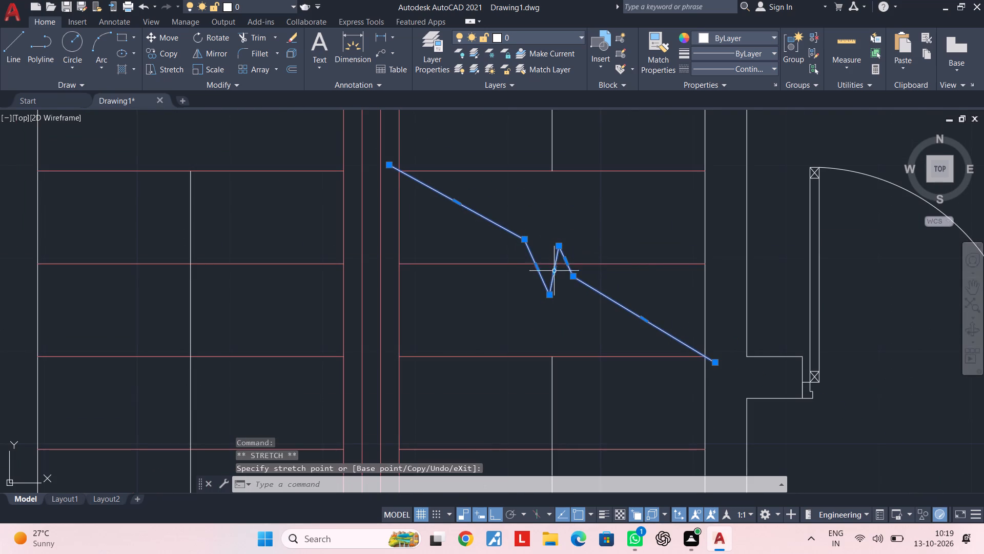
{"action": "left_click", "coordinate": [577, 279]}
{"action": "left_click", "coordinate": [575, 279]}
{"action": "left_click", "coordinate": [586, 292]}
{"action": "left_click", "coordinate": [559, 247]}
{"action": "left_click", "coordinate": [570, 228]}
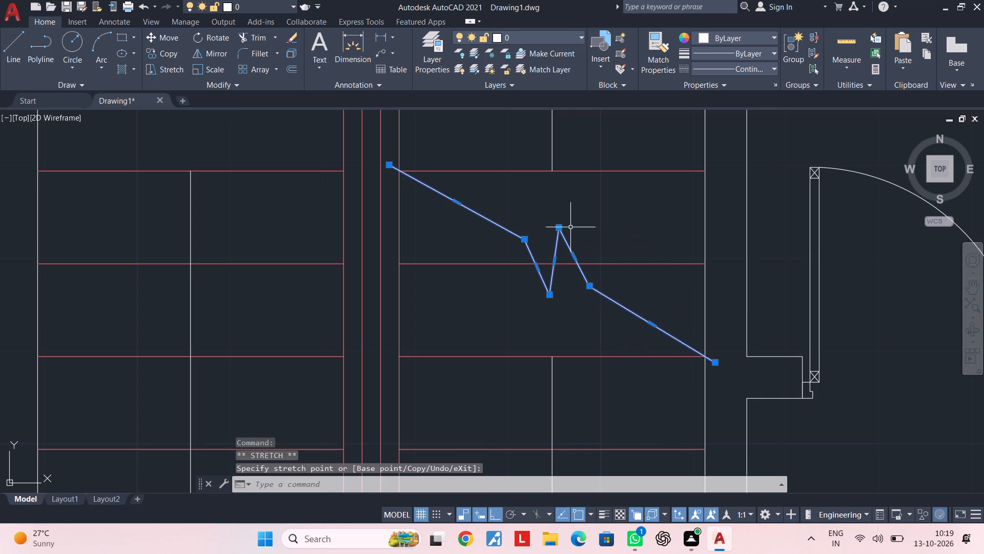
{"action": "key", "text": "Escape"}
{"action": "scroll", "coordinate": [578, 243], "scroll_direction": "down", "scroll_amount": 3}
{"action": "key", "text": "Escape"}
{"action": "scroll", "coordinate": [598, 268], "scroll_direction": "up", "scroll_amount": 2}
{"action": "scroll", "coordinate": [598, 268], "scroll_direction": "down", "scroll_amount": 1}
{"action": "middle_click_drag", "start_coordinate": [598, 268], "coordinate": [602, 246]}
{"action": "key", "text": "Escape"}
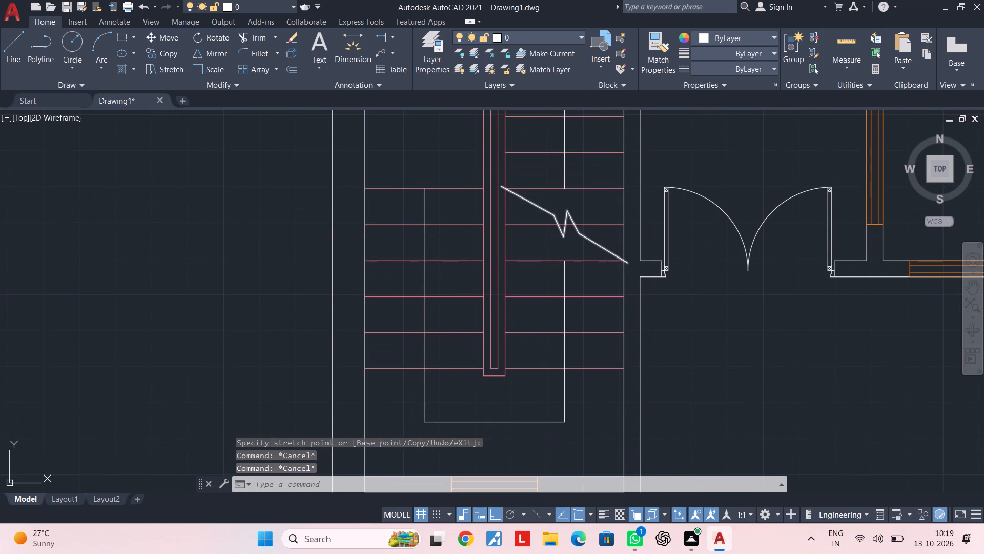
{"action": "key", "text": "Escape"}
{"action": "key", "text": "Escape"}
Trim the breakline's overhanging ends at the wall face and at the central divider's edge.
{"action": "type", "text": "tr"}
{"action": "key", "text": "space"}
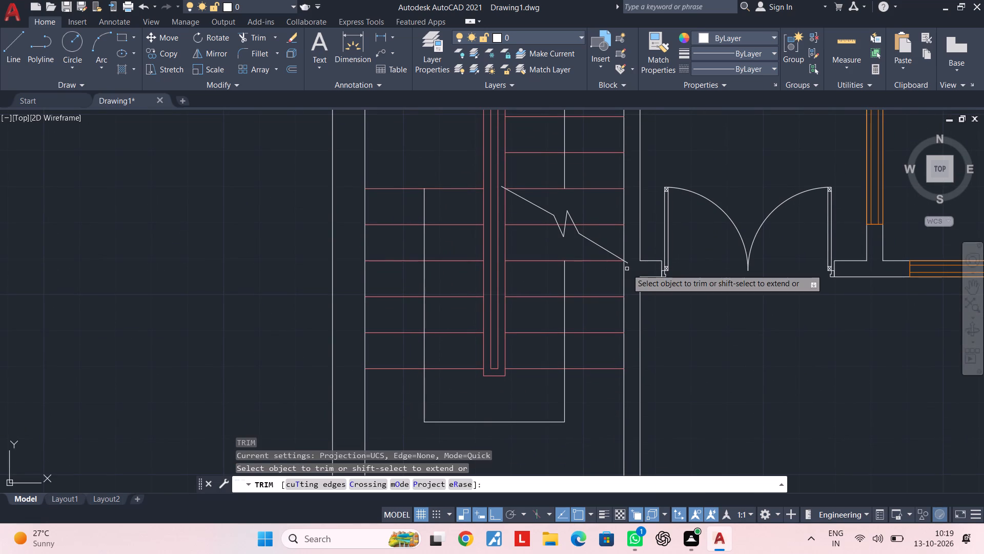
{"action": "scroll", "coordinate": [627, 269], "scroll_direction": "up", "scroll_amount": 3}
{"action": "left_click", "coordinate": [620, 238]}
{"action": "scroll", "coordinate": [619, 242], "scroll_direction": "down", "scroll_amount": 3}
{"action": "middle_click_drag", "start_coordinate": [565, 234], "coordinate": [567, 246]}
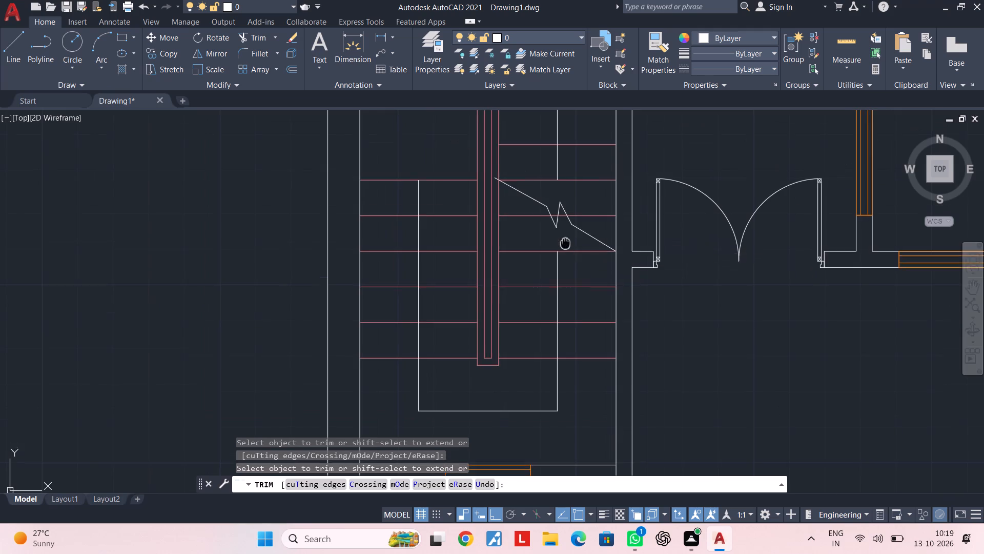
{"action": "middle_click_drag", "start_coordinate": [567, 246], "coordinate": [579, 307]}
{"action": "scroll", "coordinate": [516, 246], "scroll_direction": "up", "scroll_amount": 5}
{"action": "left_click", "coordinate": [486, 230]}
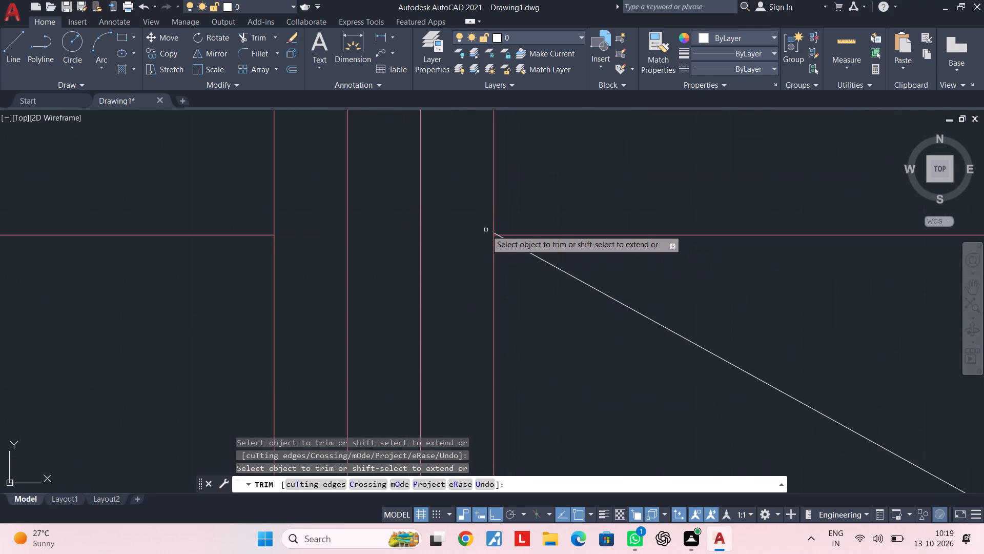
{"action": "key", "text": "Escape"}
{"action": "scroll", "coordinate": [535, 242], "scroll_direction": "down", "scroll_amount": 4}
{"action": "middle_click_drag", "start_coordinate": [604, 259], "coordinate": [573, 223]}
{"action": "key", "text": "Escape"}
{"action": "scroll", "coordinate": [614, 240], "scroll_direction": "down", "scroll_amount": 3}
{"action": "middle_click_drag", "start_coordinate": [616, 244], "coordinate": [610, 244]}
{"action": "key", "text": "Escape"}
{"action": "key", "text": "Escape"}
{"action": "key", "text": "Escape"}
{"action": "key", "text": "Escape"}
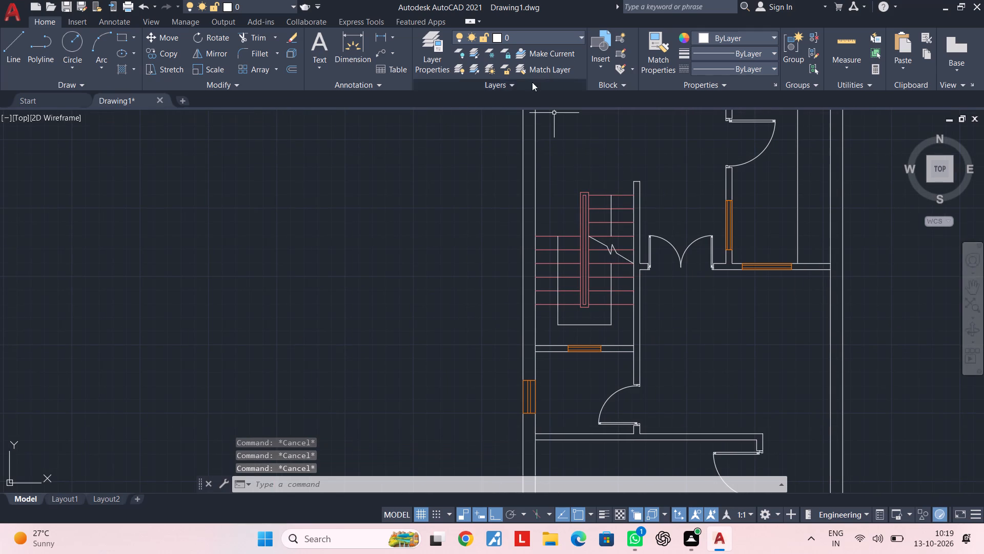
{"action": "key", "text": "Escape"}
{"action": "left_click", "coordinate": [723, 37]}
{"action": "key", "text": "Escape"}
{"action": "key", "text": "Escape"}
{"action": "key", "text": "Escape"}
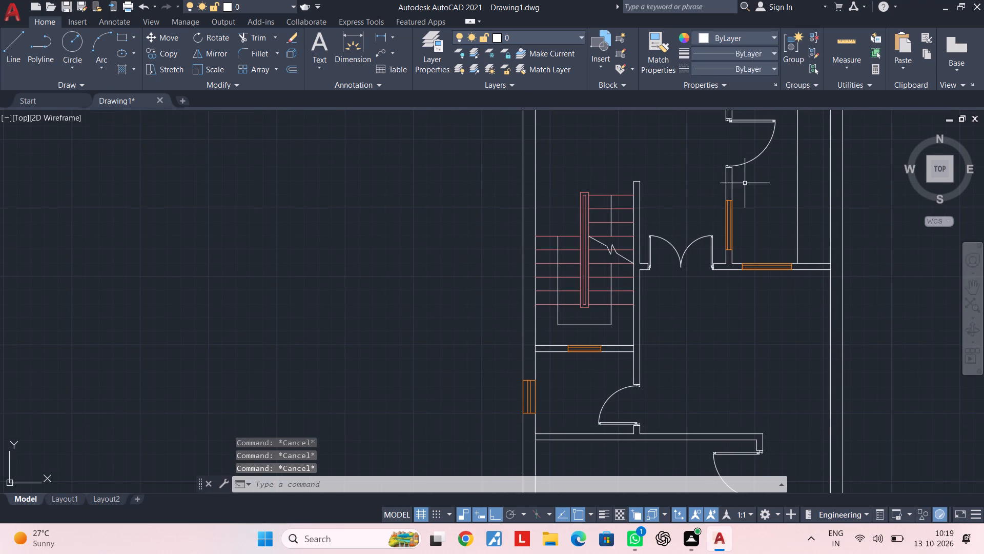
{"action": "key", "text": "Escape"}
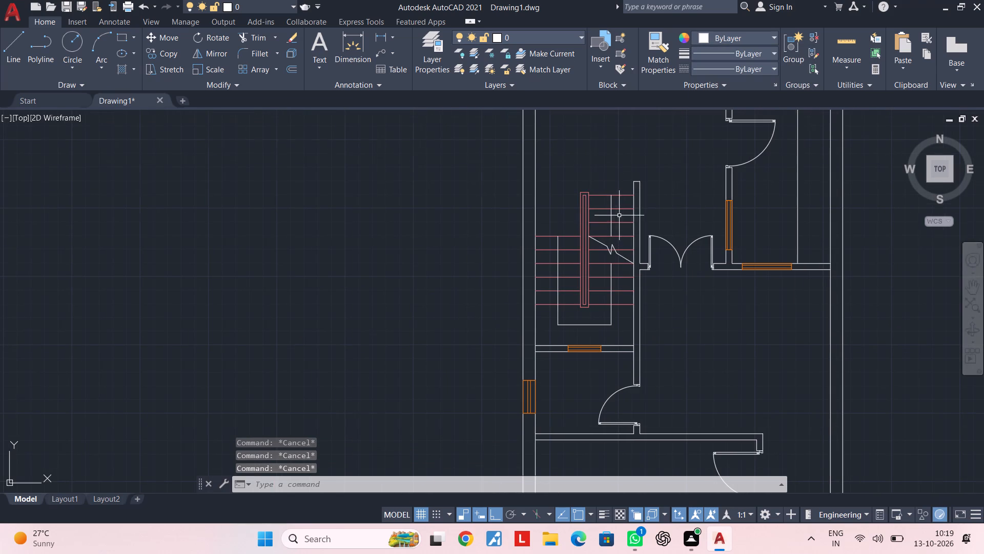
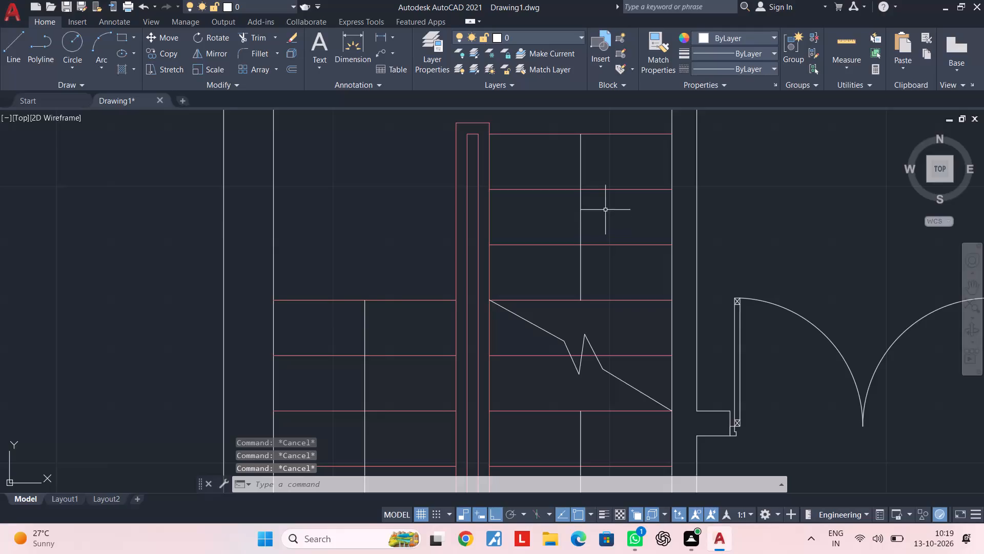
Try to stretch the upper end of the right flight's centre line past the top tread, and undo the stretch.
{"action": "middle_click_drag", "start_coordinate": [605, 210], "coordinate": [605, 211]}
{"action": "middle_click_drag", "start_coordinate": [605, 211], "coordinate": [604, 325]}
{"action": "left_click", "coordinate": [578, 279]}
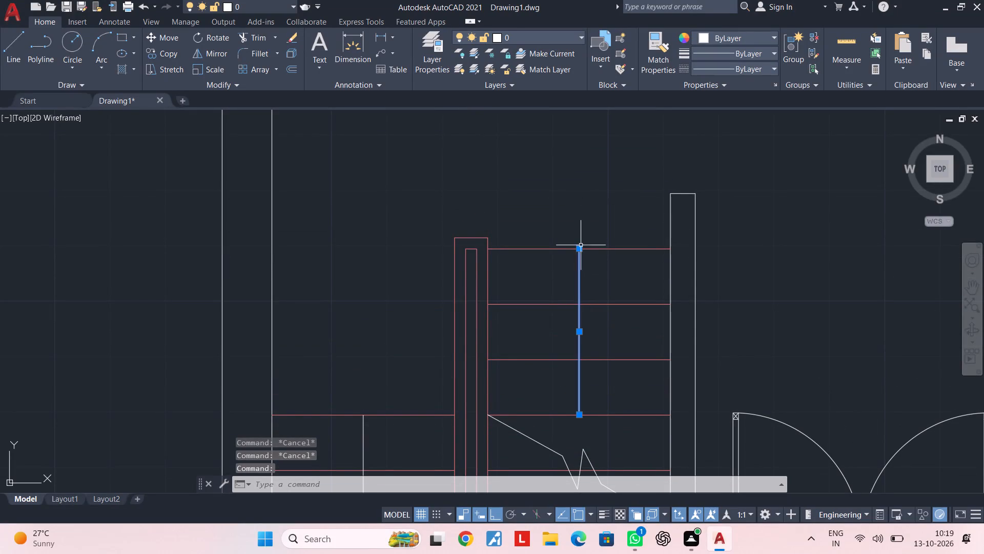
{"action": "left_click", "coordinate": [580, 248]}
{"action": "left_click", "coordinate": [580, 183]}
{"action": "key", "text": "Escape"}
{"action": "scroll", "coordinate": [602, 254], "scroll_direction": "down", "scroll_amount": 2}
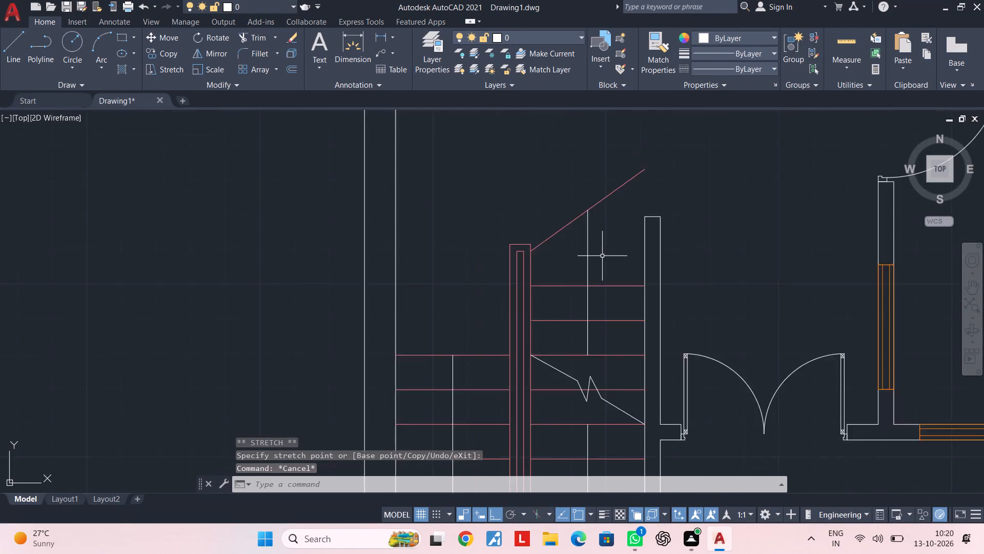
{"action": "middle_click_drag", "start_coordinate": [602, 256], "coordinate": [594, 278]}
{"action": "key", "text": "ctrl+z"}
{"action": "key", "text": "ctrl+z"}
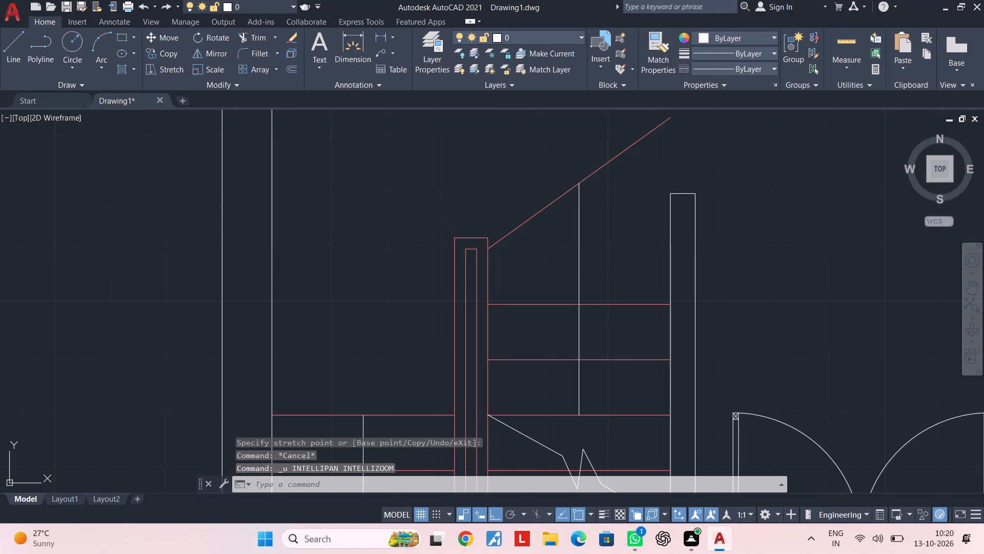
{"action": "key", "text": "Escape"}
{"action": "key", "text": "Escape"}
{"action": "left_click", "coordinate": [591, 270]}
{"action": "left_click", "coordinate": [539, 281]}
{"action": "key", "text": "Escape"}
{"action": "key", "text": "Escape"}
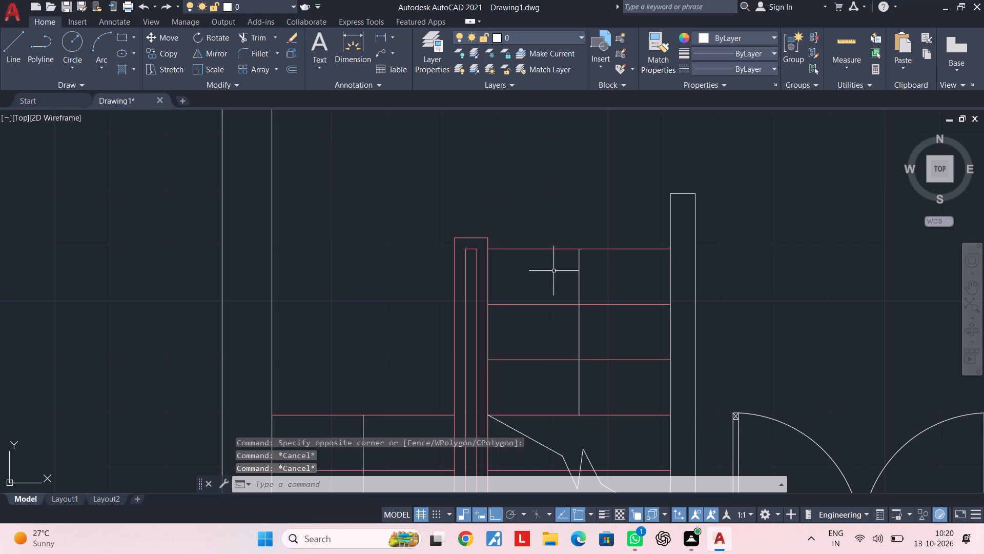
Draw a short horizontal guide line above the top tread of the right stair flight, crossing over its centre line.
{"action": "key", "text": "l"}
{"action": "key", "text": "space"}
{"action": "left_click", "coordinate": [514, 182]}
{"action": "left_click", "coordinate": [632, 186]}
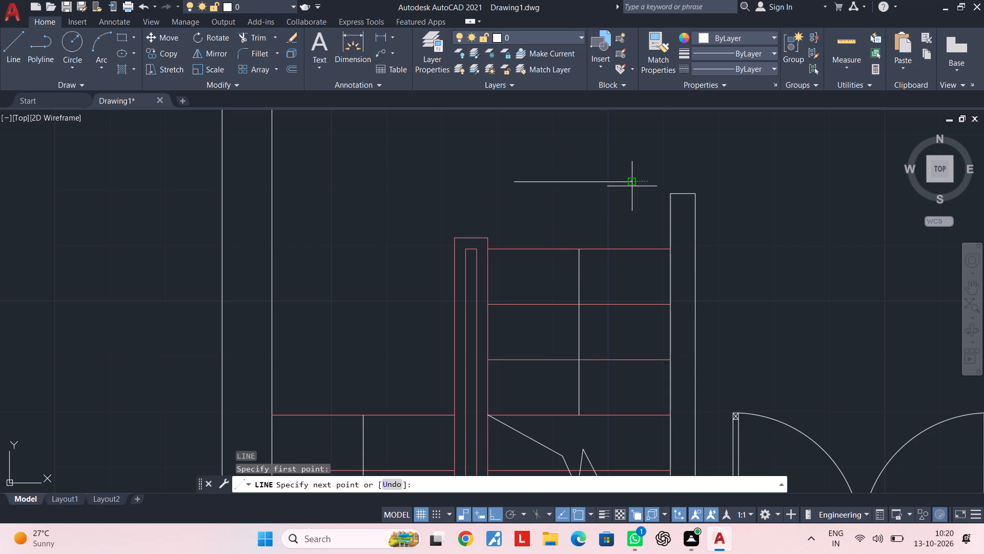
{"action": "key", "text": "Escape"}
{"action": "key", "text": "Escape"}
Extend the right flight's upper centre line up to the horizontal guide line.
{"action": "key", "text": "e"}
{"action": "key", "text": "x"}
{"action": "key", "text": "space"}
{"action": "left_click", "coordinate": [599, 277]}
{"action": "left_click", "coordinate": [560, 282]}
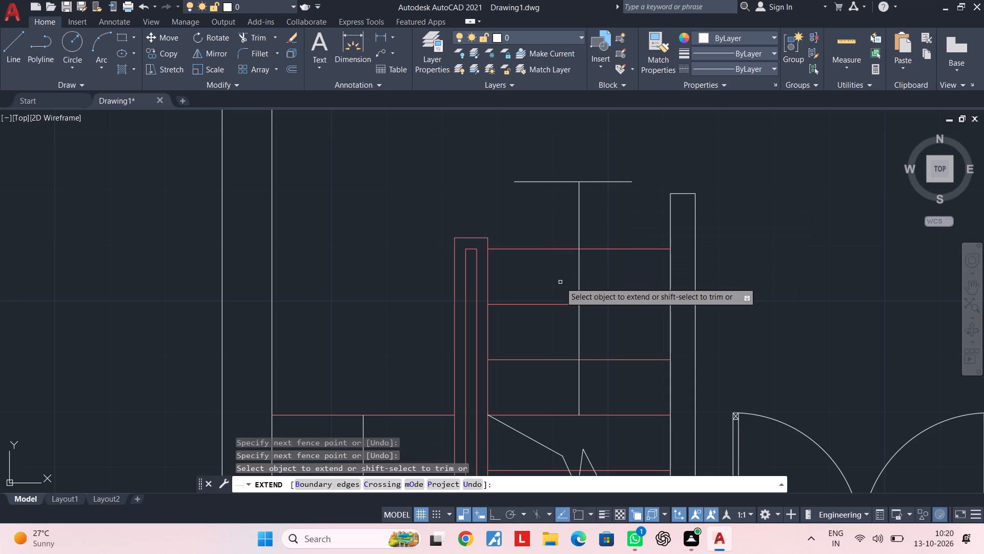
{"action": "key", "text": "Escape"}
{"action": "key", "text": "Escape"}
Delete the horizontal guide line above the stair.
{"action": "left_click_drag", "start_coordinate": [614, 196], "coordinate": [614, 191]}
{"action": "left_click", "coordinate": [603, 158]}
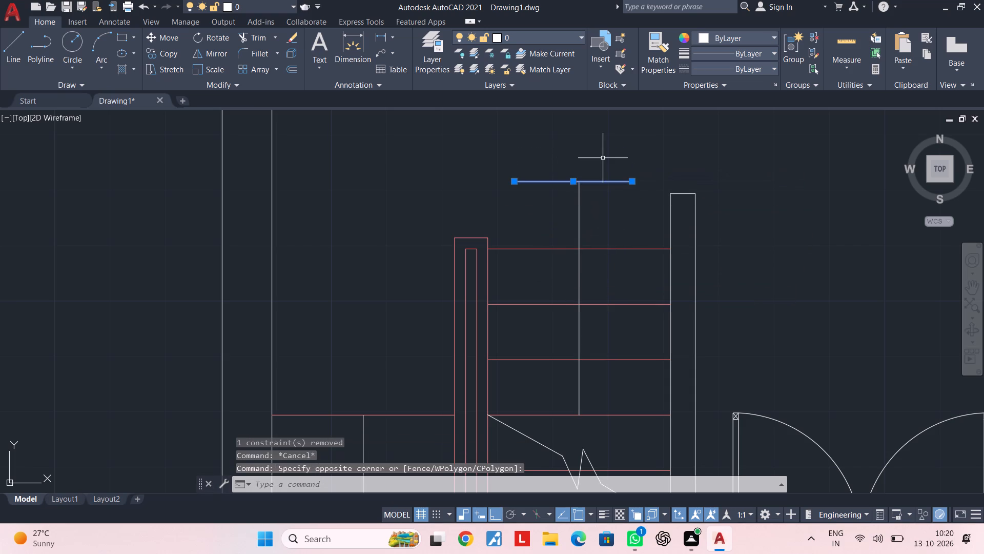
{"action": "key", "text": "Delete"}
{"action": "key", "text": "Escape"}
{"action": "key", "text": "Escape"}
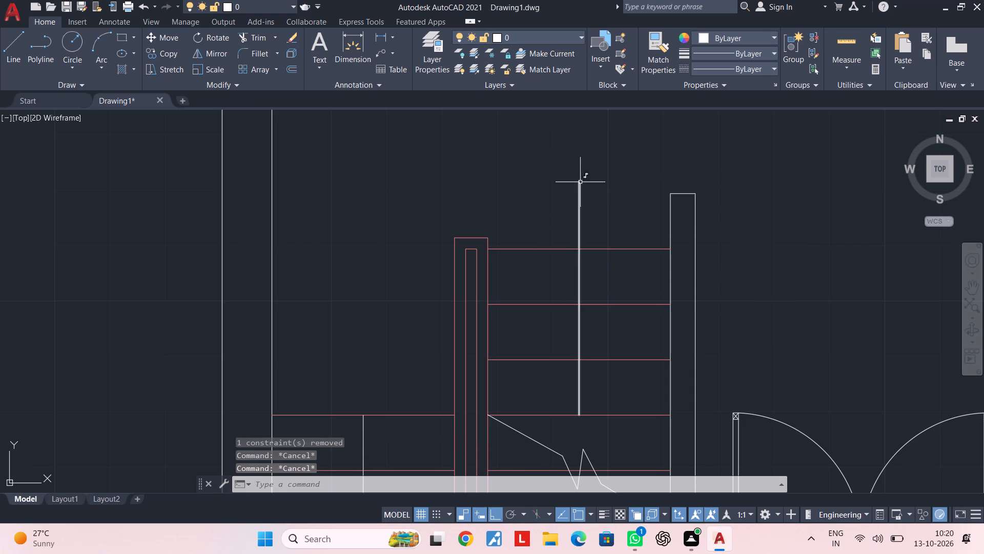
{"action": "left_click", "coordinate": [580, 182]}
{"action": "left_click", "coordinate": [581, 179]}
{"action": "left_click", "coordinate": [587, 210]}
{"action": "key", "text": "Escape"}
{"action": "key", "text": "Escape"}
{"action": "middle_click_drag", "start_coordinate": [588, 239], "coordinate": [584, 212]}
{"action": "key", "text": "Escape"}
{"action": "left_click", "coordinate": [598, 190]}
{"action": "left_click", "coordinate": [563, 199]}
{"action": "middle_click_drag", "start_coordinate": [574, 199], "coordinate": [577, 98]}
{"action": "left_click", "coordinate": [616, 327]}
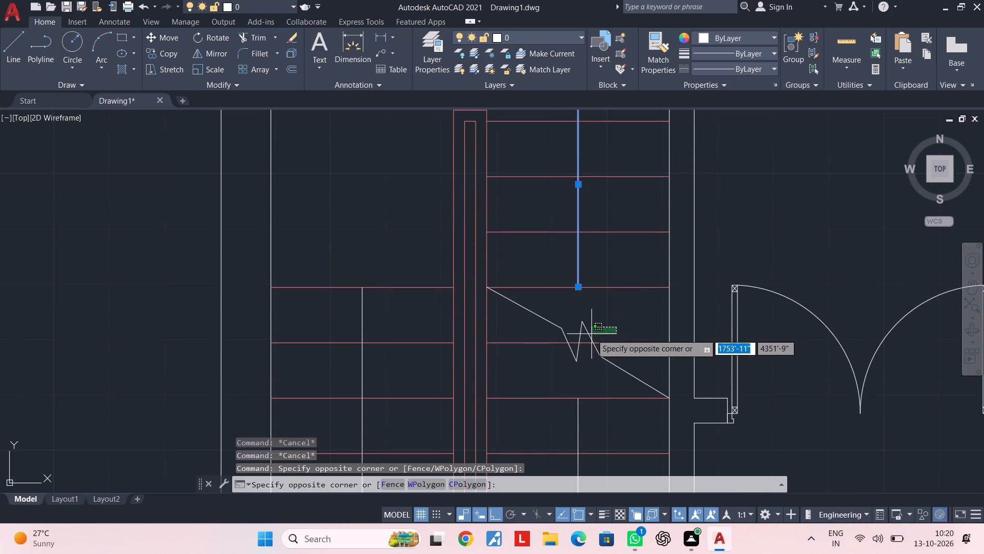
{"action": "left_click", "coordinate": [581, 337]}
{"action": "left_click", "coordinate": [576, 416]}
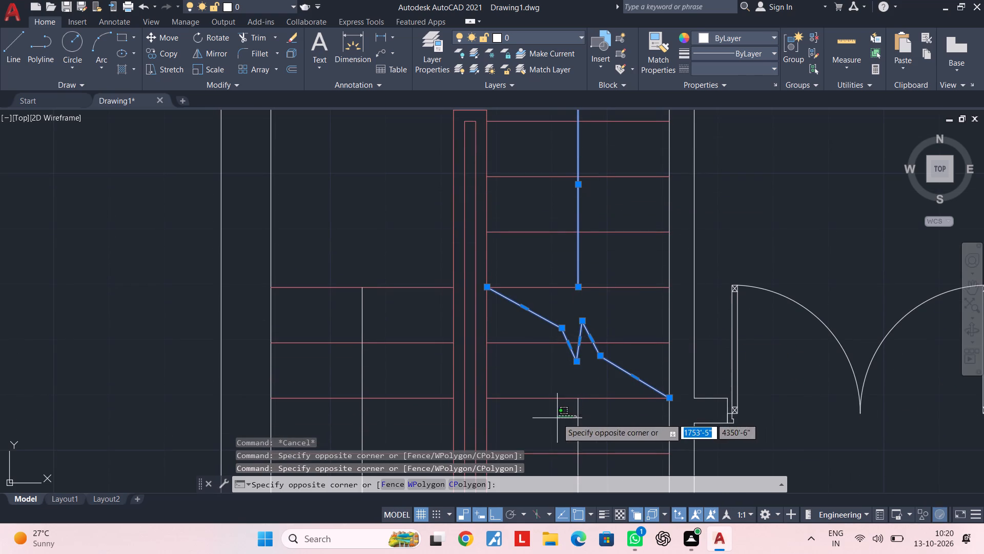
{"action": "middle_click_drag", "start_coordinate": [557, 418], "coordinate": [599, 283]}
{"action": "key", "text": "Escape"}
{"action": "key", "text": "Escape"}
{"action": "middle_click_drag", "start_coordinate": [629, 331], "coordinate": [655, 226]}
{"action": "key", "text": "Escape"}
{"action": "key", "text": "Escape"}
Join the lower right centre line, the landing line and the left flight's centre line into one polyline.
{"action": "left_click", "coordinate": [662, 239]}
{"action": "left_click", "coordinate": [630, 254]}
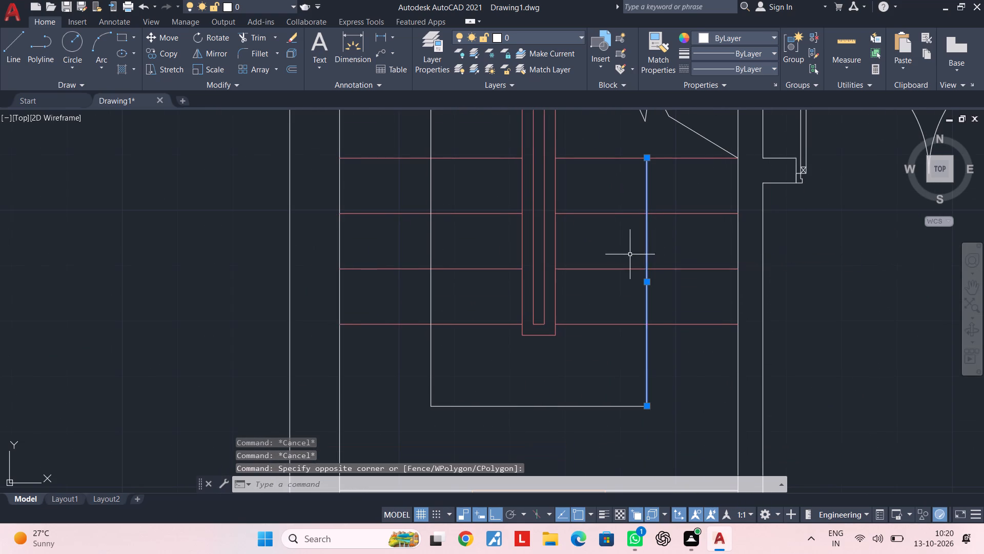
{"action": "left_click", "coordinate": [620, 383]}
{"action": "left_click", "coordinate": [577, 413]}
{"action": "left_click", "coordinate": [450, 372]}
{"action": "left_click", "coordinate": [411, 374]}
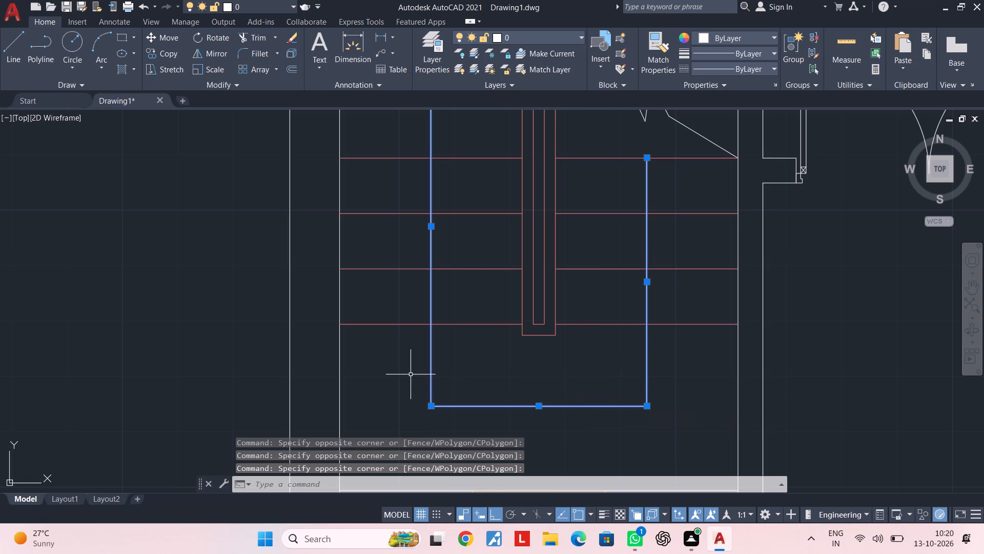
{"action": "type", "text": "j"}
{"action": "key", "text": "space"}
Set the colour of the zigzag break line, the upper centre line and the joined U-shaped stair polyline to magenta.
{"action": "middle_click_drag", "start_coordinate": [485, 371], "coordinate": [456, 466]}
{"action": "scroll", "coordinate": [523, 352], "scroll_direction": "down", "scroll_amount": 1}
{"action": "middle_click_drag", "start_coordinate": [520, 363], "coordinate": [495, 426]}
{"action": "scroll", "coordinate": [547, 336], "scroll_direction": "up", "scroll_amount": 1}
{"action": "left_click", "coordinate": [588, 278]}
{"action": "left_click", "coordinate": [555, 294]}
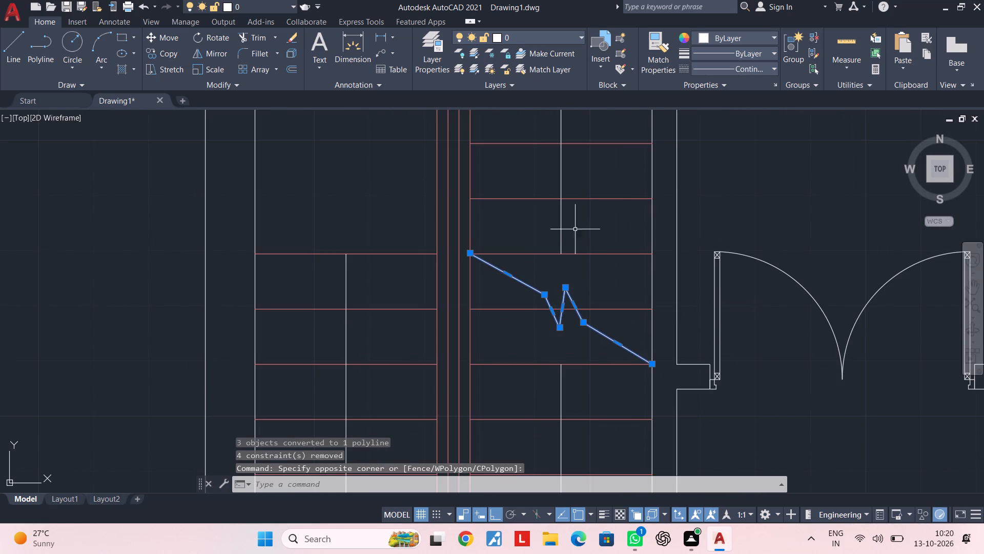
{"action": "left_click", "coordinate": [575, 229]}
{"action": "left_click", "coordinate": [560, 230]}
{"action": "middle_click_drag", "start_coordinate": [562, 309], "coordinate": [554, 132]}
{"action": "left_click", "coordinate": [575, 330]}
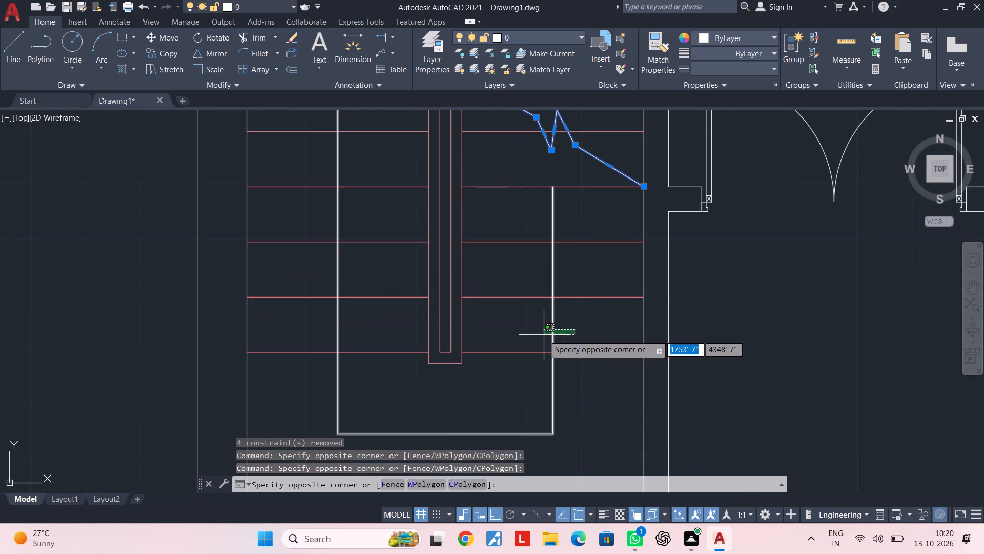
{"action": "left_click", "coordinate": [542, 335]}
{"action": "left_click", "coordinate": [716, 38]}
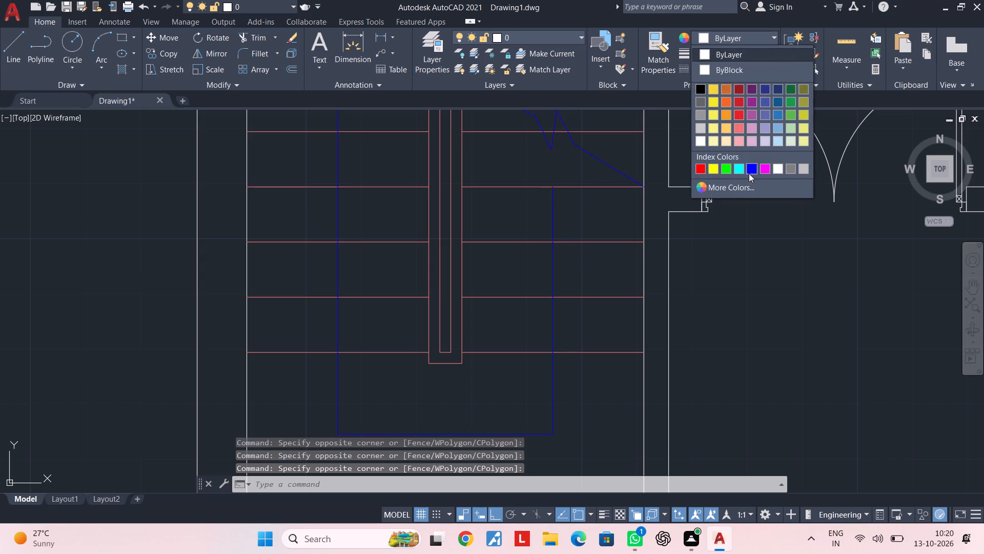
{"action": "left_click", "coordinate": [764, 171]}
{"action": "key", "text": "Escape"}
Examine the recoloured stair lines and the surrounding rooms of the floor plan.
{"action": "scroll", "coordinate": [691, 290], "scroll_direction": "down", "scroll_amount": 3}
{"action": "middle_click_drag", "start_coordinate": [691, 290], "coordinate": [672, 353]}
{"action": "scroll", "coordinate": [647, 333], "scroll_direction": "up", "scroll_amount": 4}
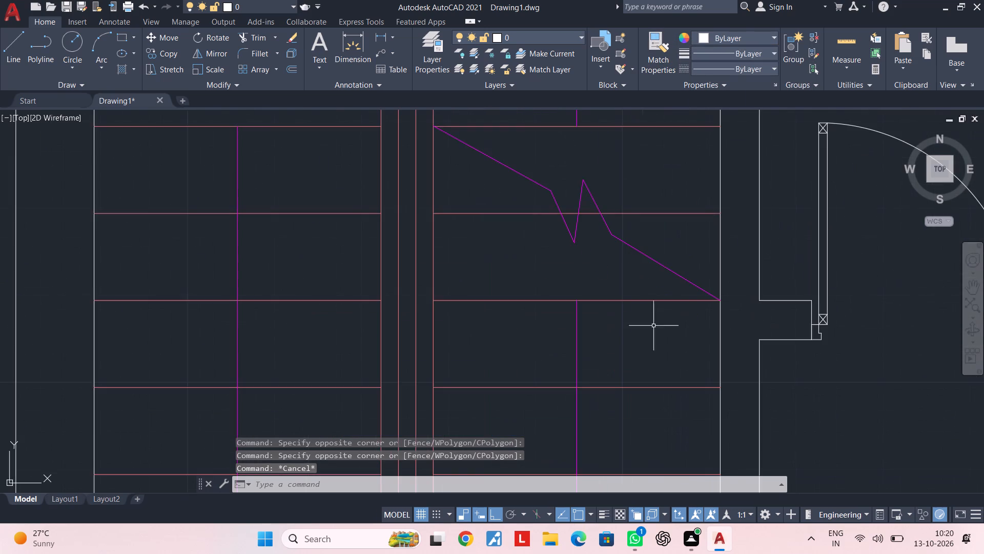
{"action": "scroll", "coordinate": [669, 286], "scroll_direction": "down", "scroll_amount": 1}
{"action": "middle_click_drag", "start_coordinate": [669, 288], "coordinate": [659, 359]}
{"action": "scroll", "coordinate": [659, 298], "scroll_direction": "down", "scroll_amount": 1}
{"action": "middle_click_drag", "start_coordinate": [659, 298], "coordinate": [658, 337]}
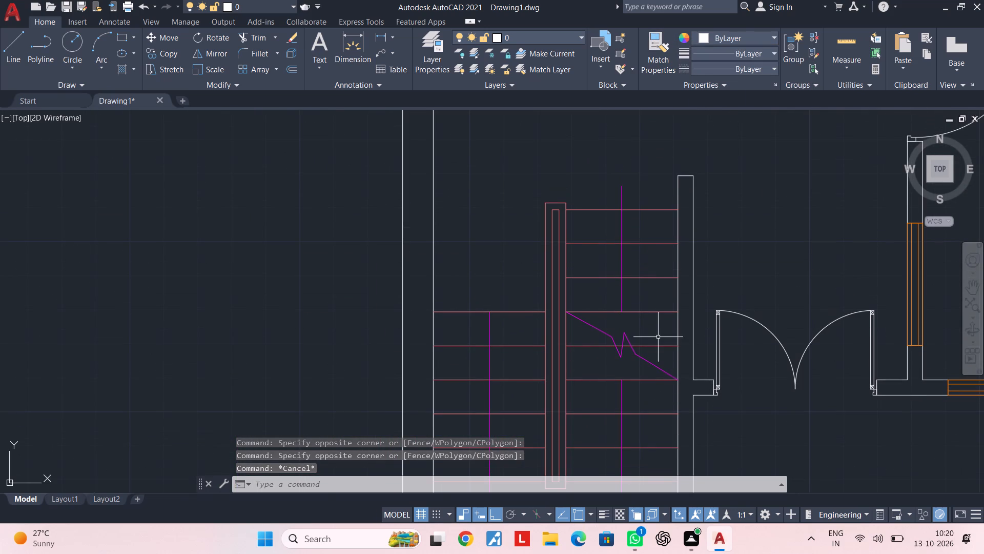
{"action": "middle_click_drag", "start_coordinate": [663, 309], "coordinate": [610, 348]}
{"action": "scroll", "coordinate": [711, 269], "scroll_direction": "down", "scroll_amount": 1}
{"action": "middle_click_drag", "start_coordinate": [708, 276], "coordinate": [686, 314]}
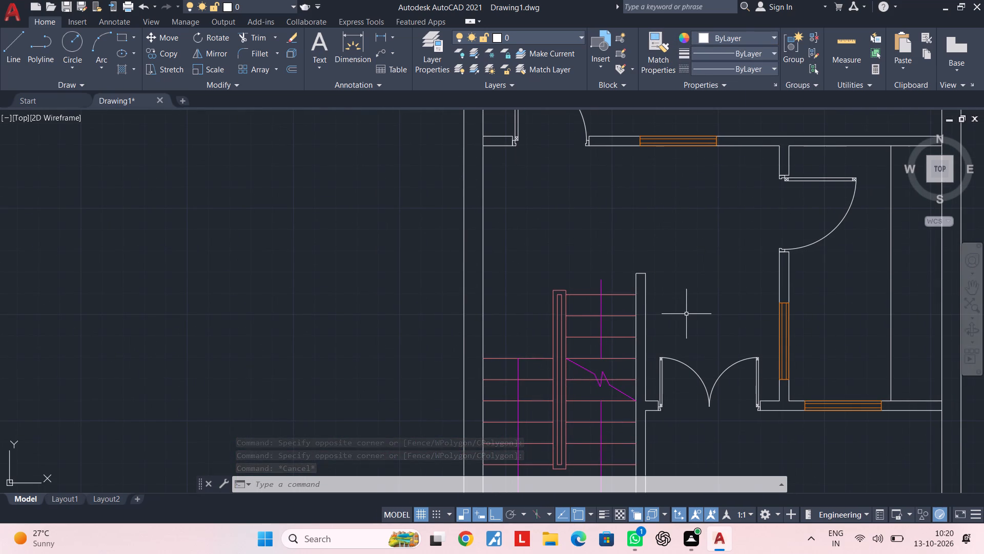
{"action": "middle_click_drag", "start_coordinate": [676, 300], "coordinate": [638, 358]}
{"action": "middle_click_drag", "start_coordinate": [669, 283], "coordinate": [655, 348]}
{"action": "scroll", "coordinate": [660, 339], "scroll_direction": "down", "scroll_amount": 2}
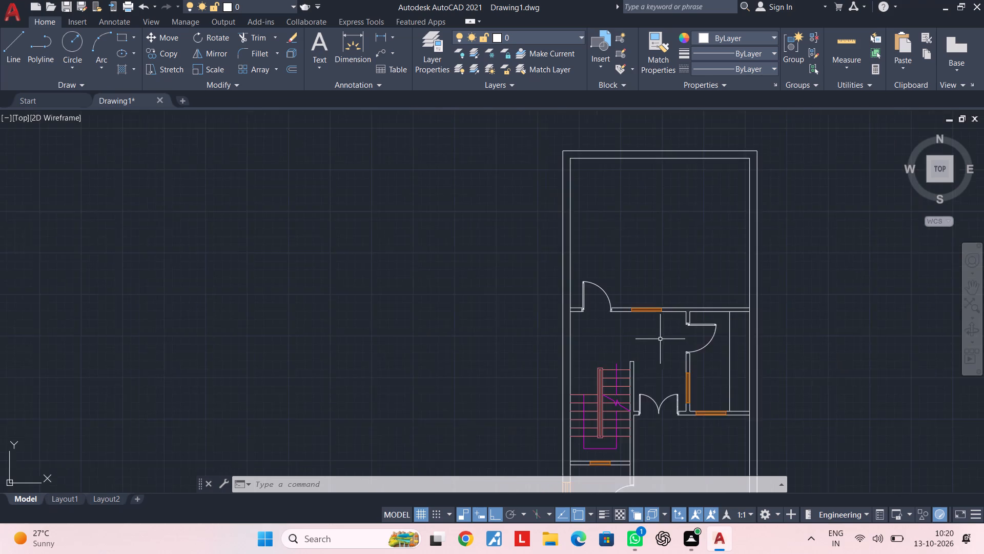
{"action": "middle_click_drag", "start_coordinate": [660, 339], "coordinate": [646, 364]}
{"action": "middle_click_drag", "start_coordinate": [666, 229], "coordinate": [649, 249]}
{"action": "middle_click_drag", "start_coordinate": [635, 254], "coordinate": [604, 151]}
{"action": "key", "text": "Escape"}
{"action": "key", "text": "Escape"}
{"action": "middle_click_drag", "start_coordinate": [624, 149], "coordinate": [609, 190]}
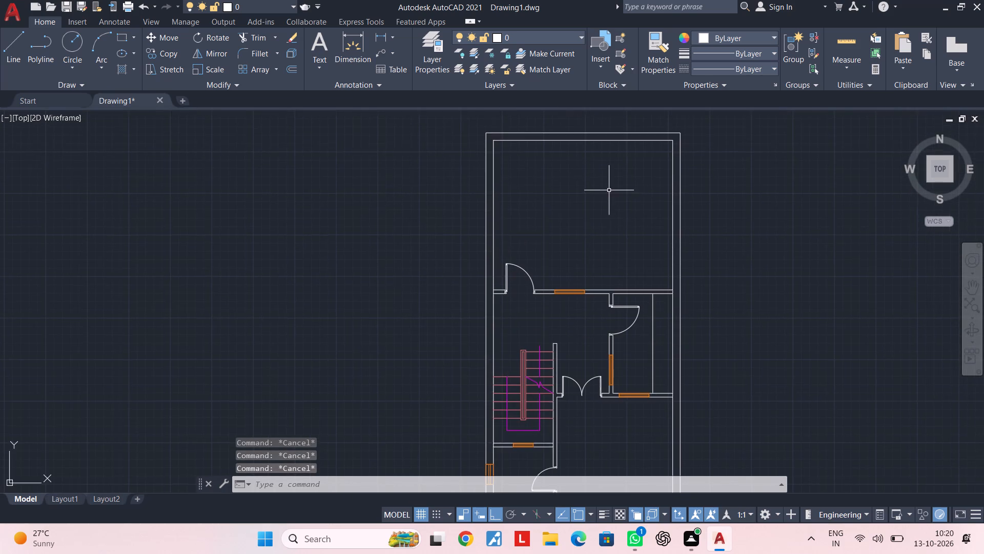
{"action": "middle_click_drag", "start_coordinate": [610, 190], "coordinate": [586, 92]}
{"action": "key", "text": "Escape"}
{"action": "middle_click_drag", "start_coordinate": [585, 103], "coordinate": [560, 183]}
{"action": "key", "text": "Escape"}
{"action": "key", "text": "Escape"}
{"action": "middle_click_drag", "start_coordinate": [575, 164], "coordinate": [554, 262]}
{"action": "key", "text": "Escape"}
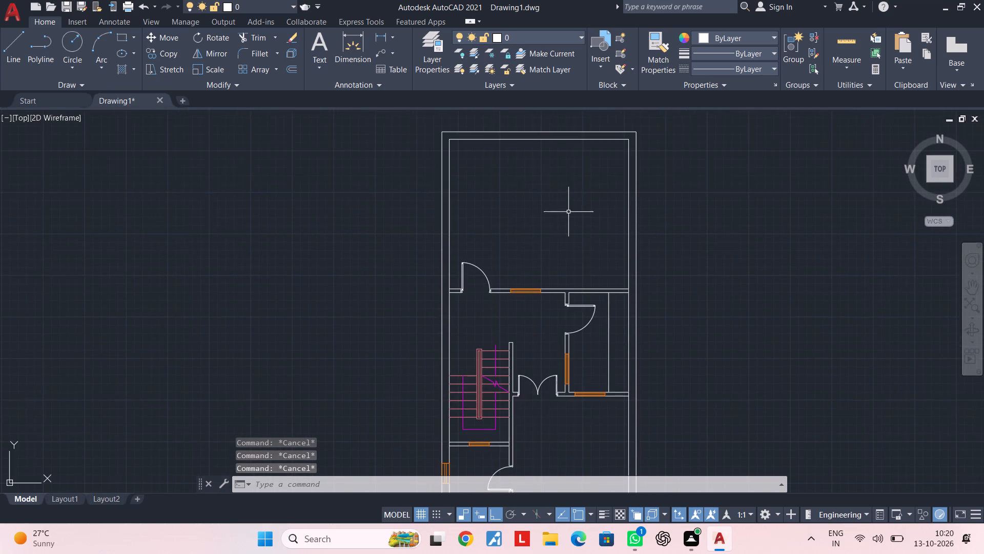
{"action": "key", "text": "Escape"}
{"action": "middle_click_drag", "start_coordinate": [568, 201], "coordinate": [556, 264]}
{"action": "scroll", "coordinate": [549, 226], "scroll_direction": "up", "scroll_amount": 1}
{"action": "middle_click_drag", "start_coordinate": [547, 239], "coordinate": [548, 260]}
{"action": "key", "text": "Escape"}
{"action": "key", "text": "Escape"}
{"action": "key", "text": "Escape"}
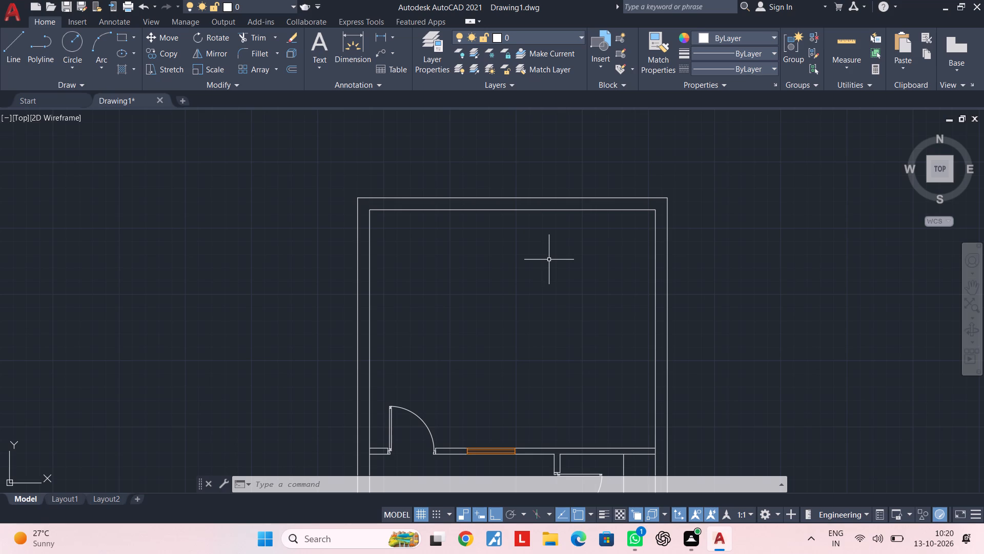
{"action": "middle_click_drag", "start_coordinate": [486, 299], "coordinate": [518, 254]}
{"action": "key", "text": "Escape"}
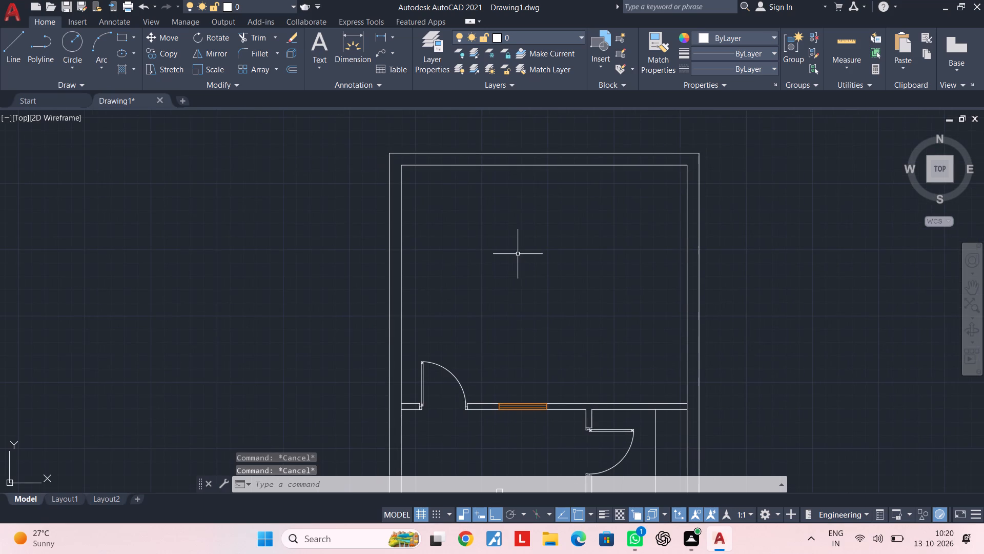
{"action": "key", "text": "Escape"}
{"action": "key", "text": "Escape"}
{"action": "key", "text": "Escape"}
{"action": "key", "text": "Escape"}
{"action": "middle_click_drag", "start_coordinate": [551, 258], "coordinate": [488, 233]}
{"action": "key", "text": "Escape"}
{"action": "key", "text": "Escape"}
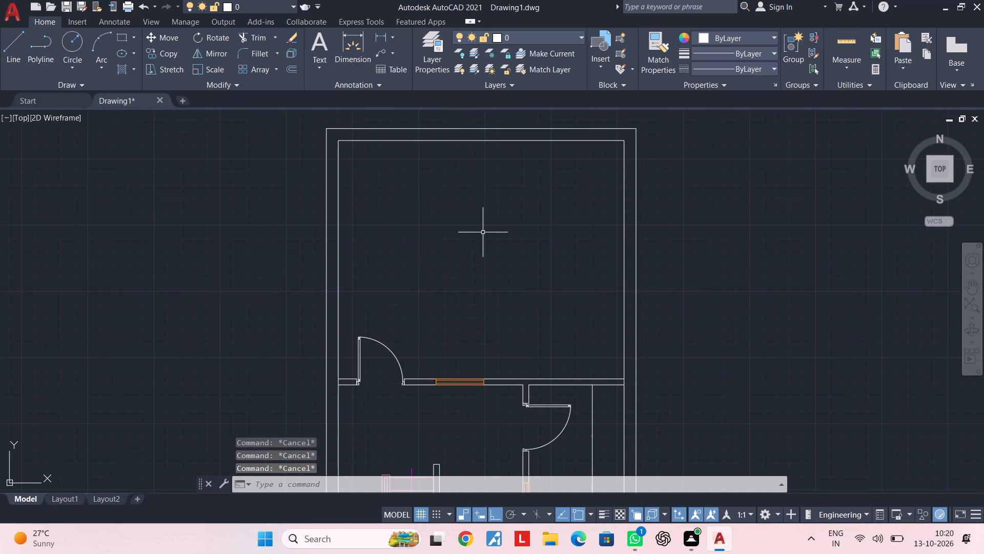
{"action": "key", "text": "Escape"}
In DesignCenter, load the drawing 01-01-cad-blocks-net-beds from the Bed block folder and show its blocks.
{"action": "type", "text": "adc"}
{"action": "key", "text": "space"}
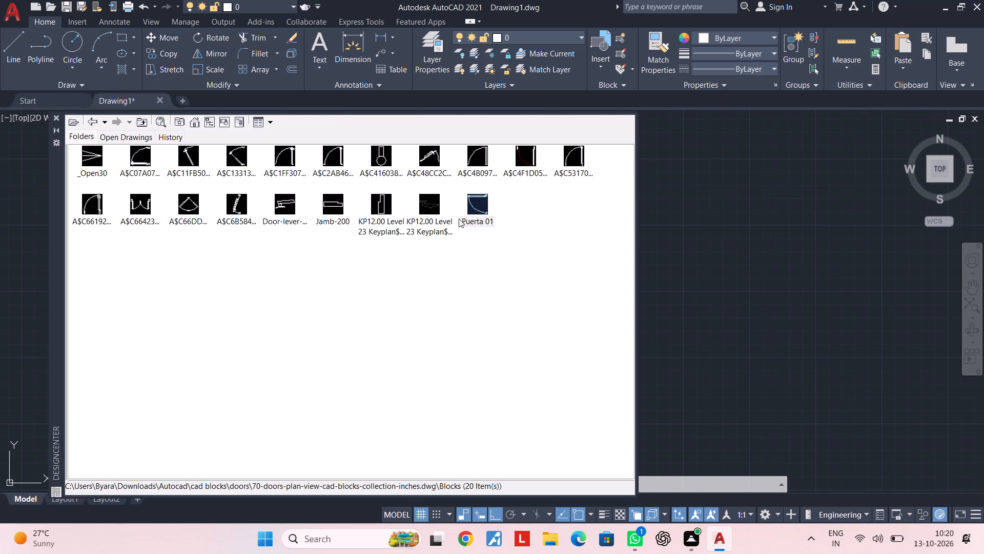
{"action": "left_click", "coordinate": [70, 120]}
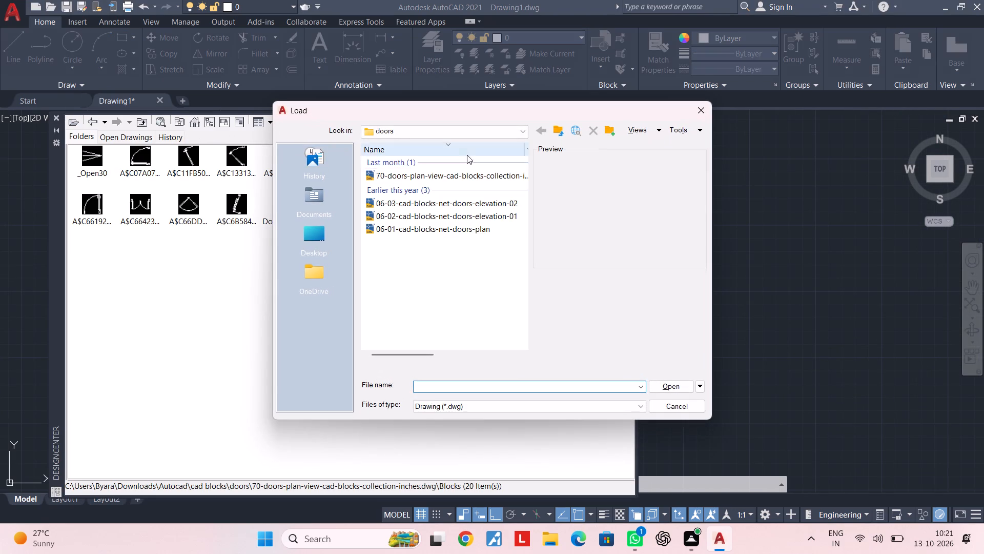
{"action": "left_click", "coordinate": [473, 136]}
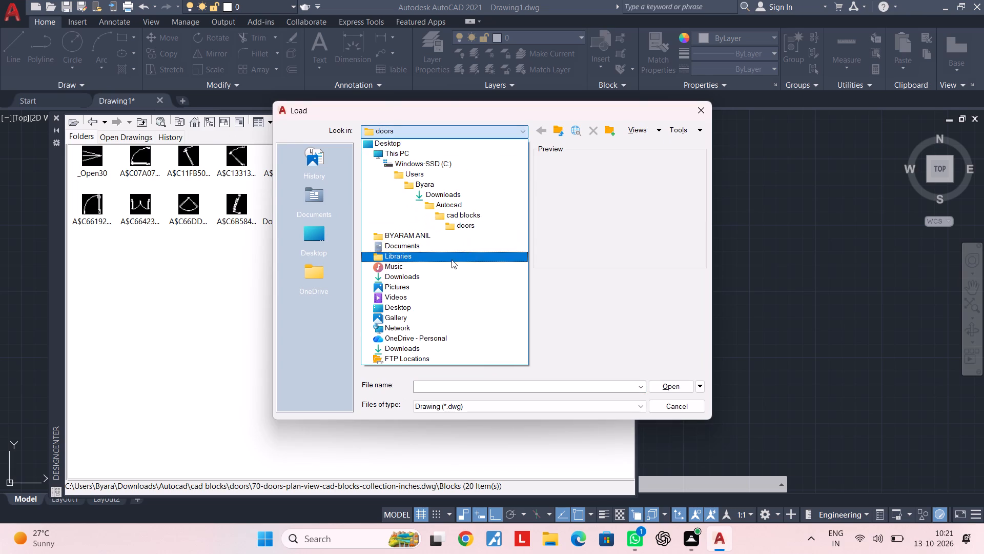
{"action": "double_click", "coordinate": [459, 213]}
{"action": "double_click", "coordinate": [399, 206]}
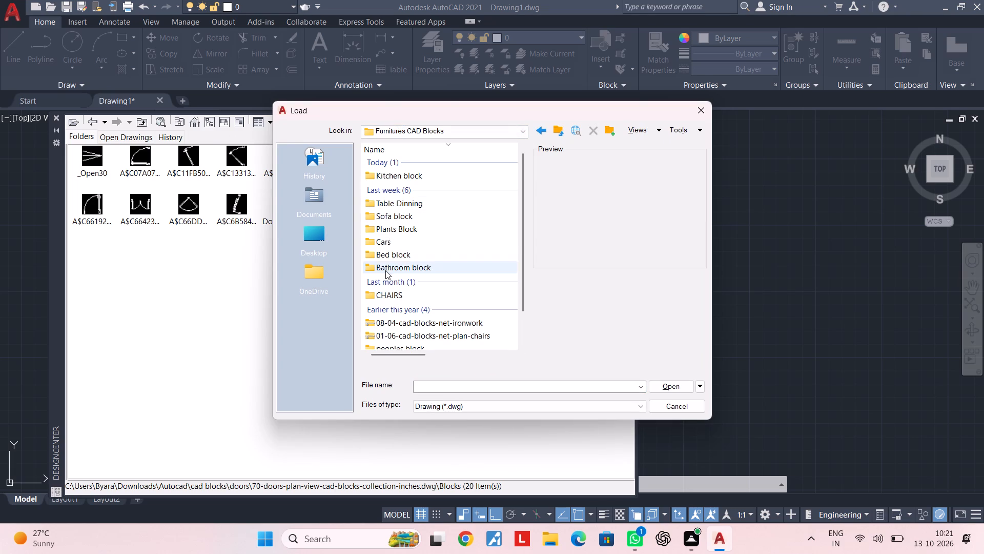
{"action": "left_click", "coordinate": [393, 266]}
{"action": "double_click", "coordinate": [393, 253]}
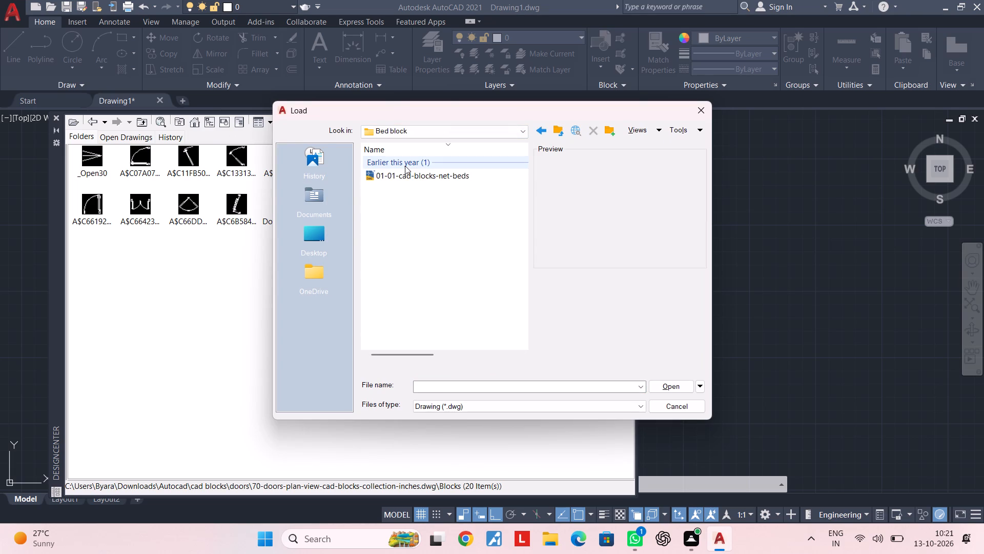
{"action": "double_click", "coordinate": [395, 181]}
{"action": "double_click", "coordinate": [101, 162]}
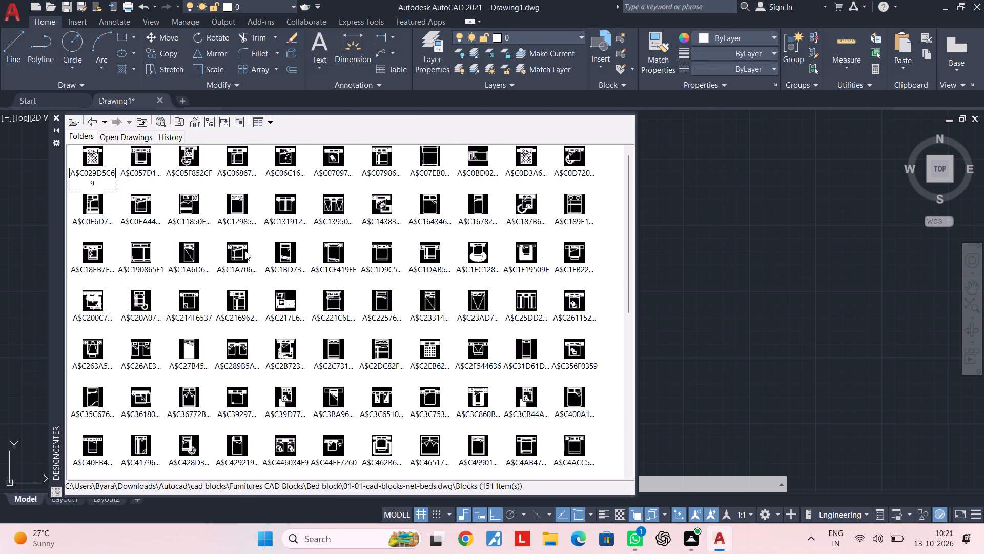
Preview several bed blocks from the DesignCenter list, checking their designs for one that suits the bedroom.
{"action": "double_click", "coordinate": [96, 251]}
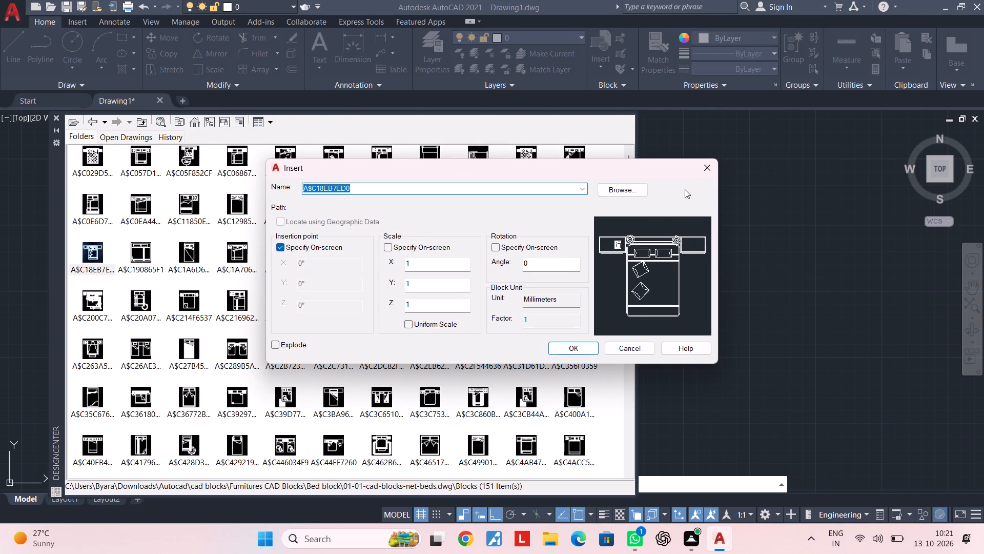
{"action": "left_click", "coordinate": [708, 176]}
{"action": "triple_click", "coordinate": [241, 261]}
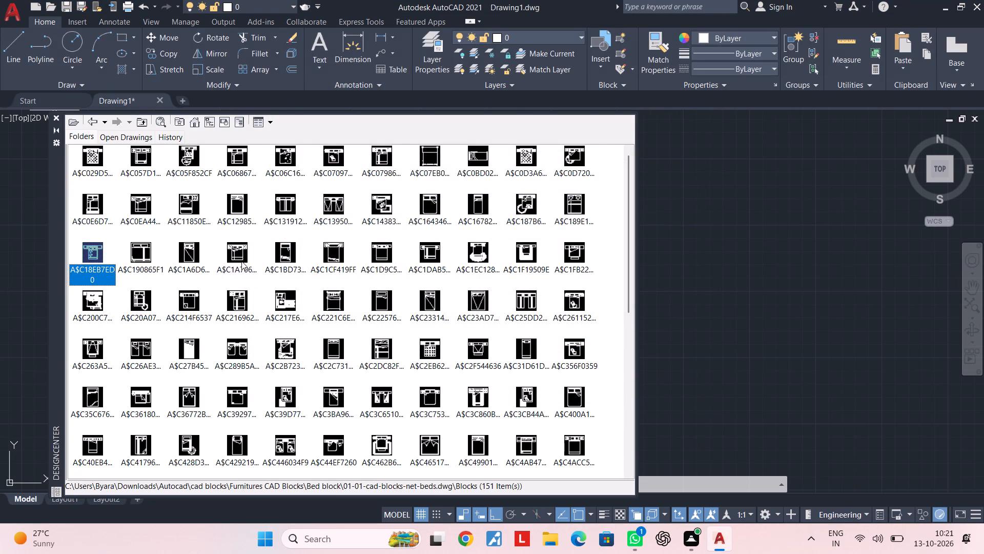
{"action": "left_click", "coordinate": [706, 177]}
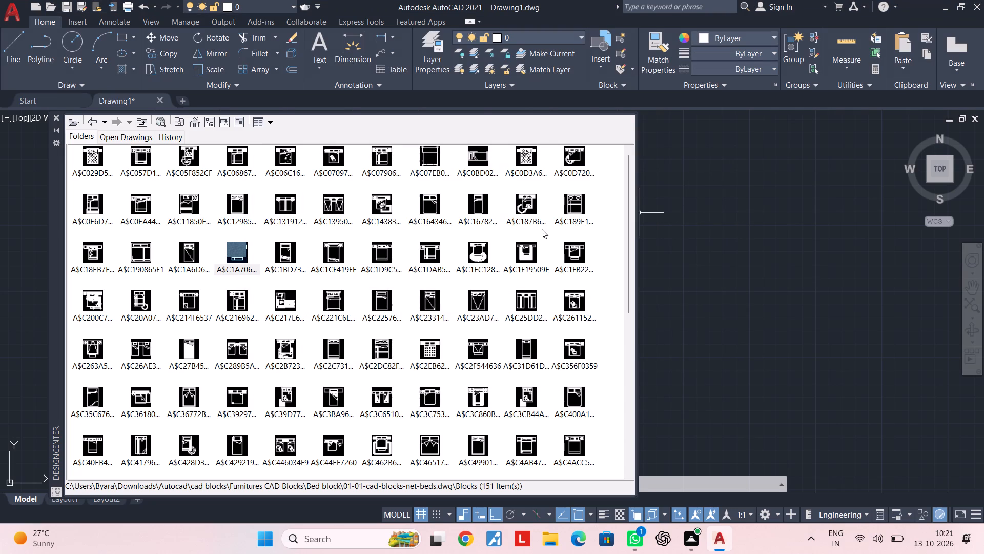
{"action": "double_click", "coordinate": [485, 349]}
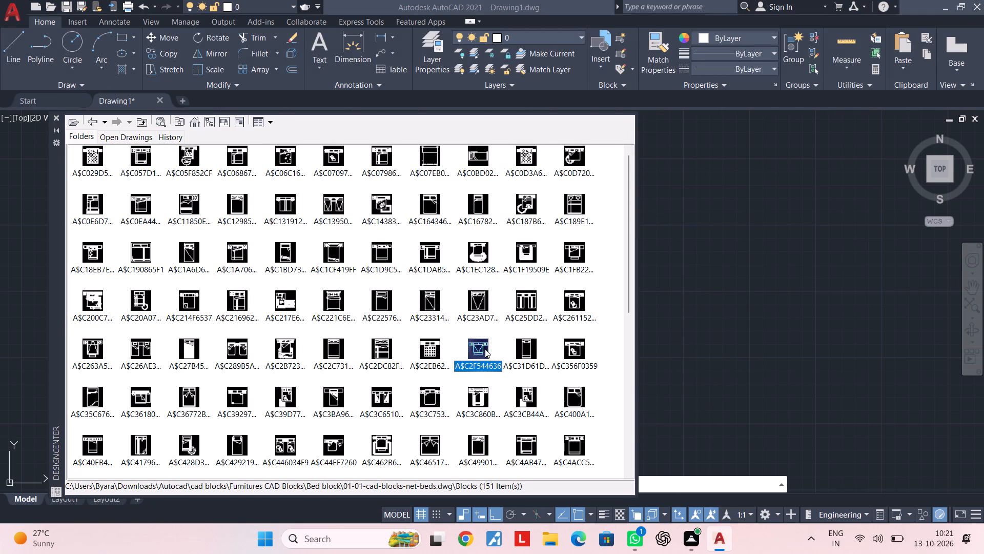
{"action": "left_click", "coordinate": [700, 167]}
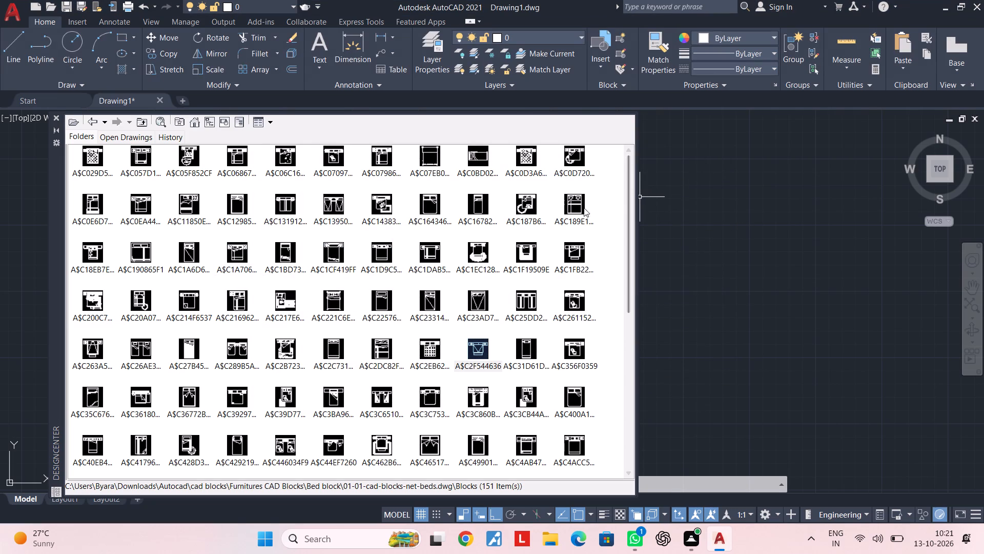
{"action": "double_click", "coordinate": [527, 153]}
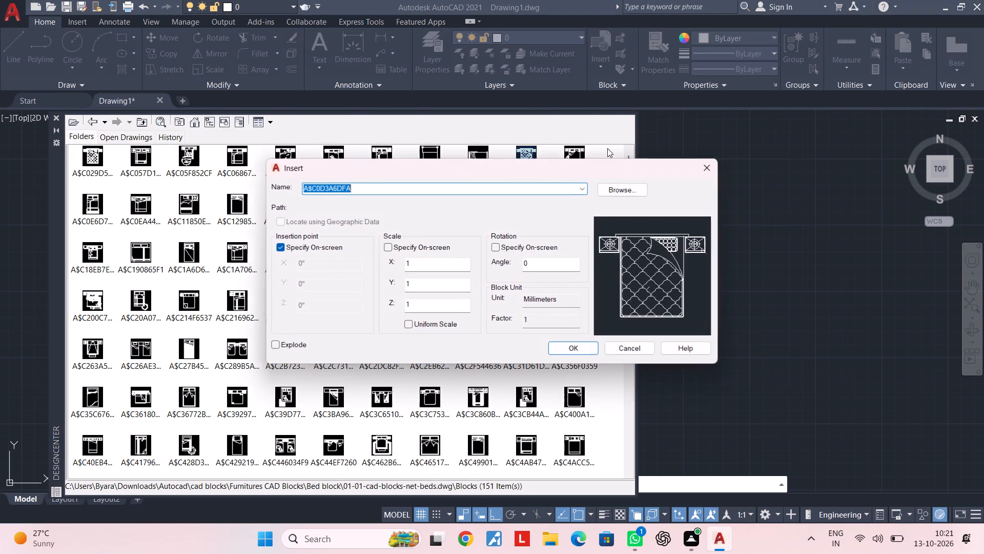
{"action": "left_click", "coordinate": [709, 160]}
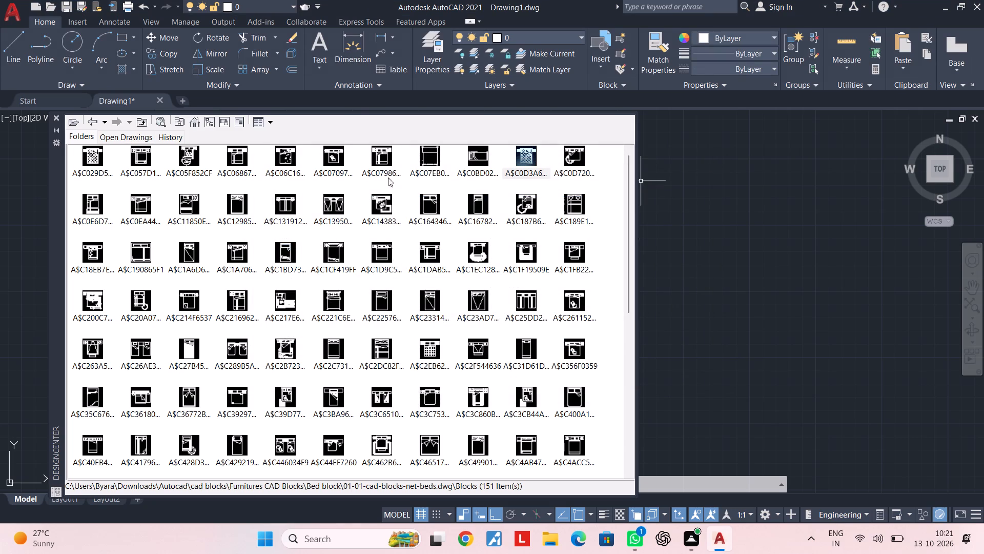
{"action": "double_click", "coordinate": [243, 161]}
{"action": "left_click", "coordinate": [709, 172]}
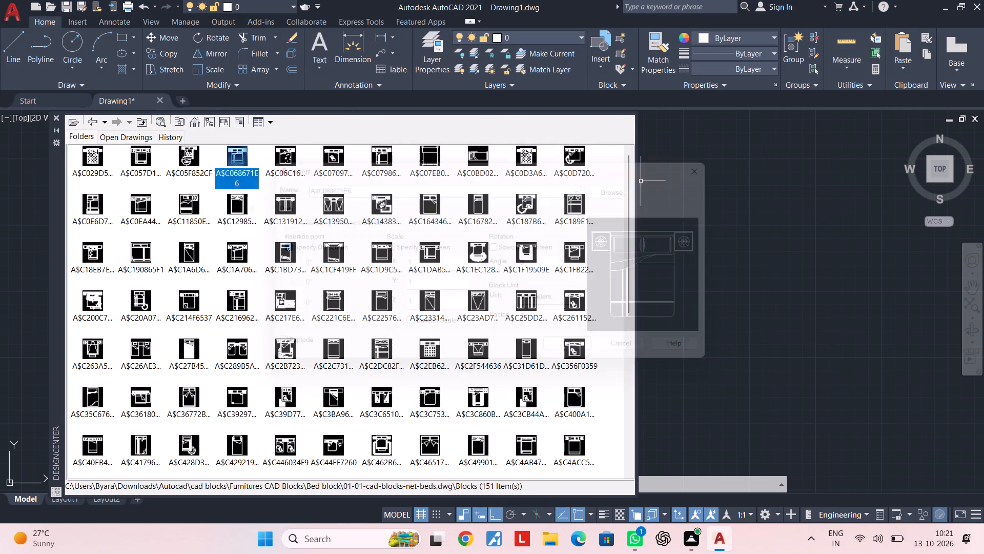
{"action": "double_click", "coordinate": [388, 155]}
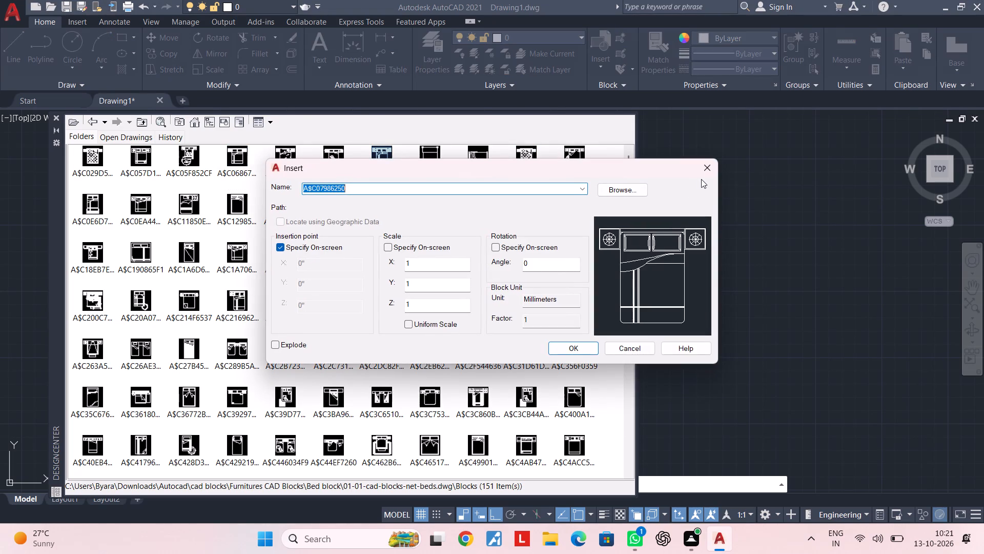
{"action": "left_click", "coordinate": [704, 166]}
Place bed block A$C4F634EDD in the empty area to the right of the floor plan and close DesignCenter.
{"action": "scroll", "coordinate": [612, 311], "scroll_direction": "down", "scroll_amount": 2}
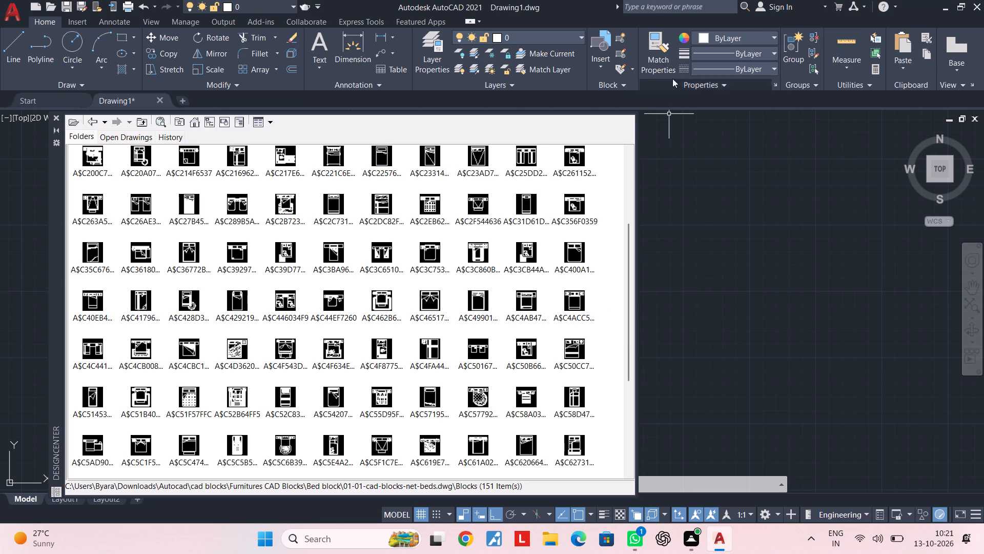
{"action": "left_click", "coordinate": [332, 340]}
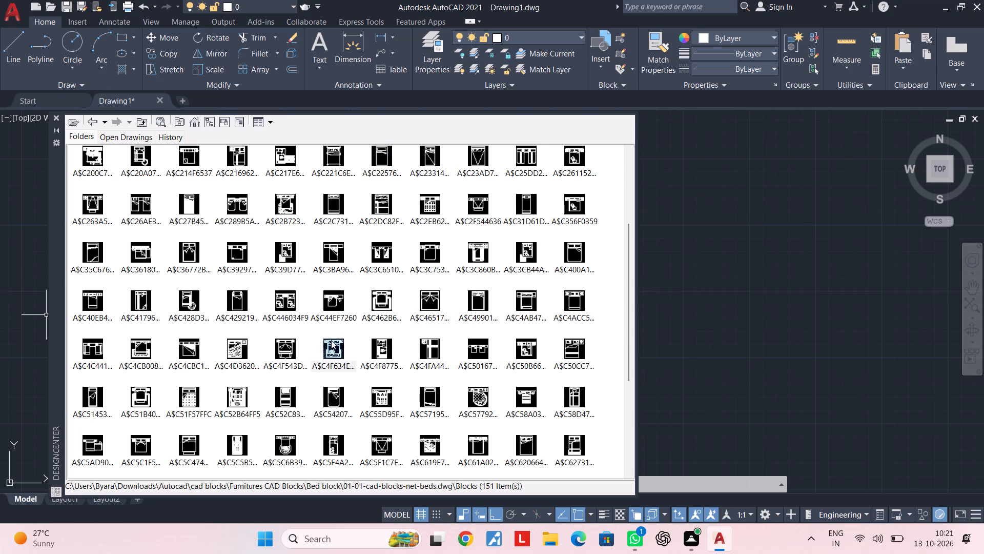
{"action": "double_click", "coordinate": [332, 340]}
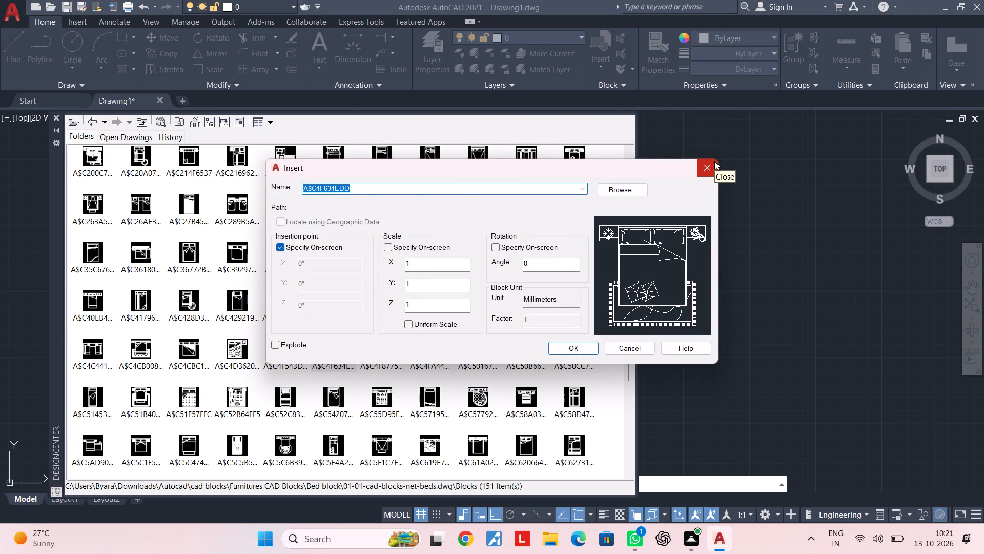
{"action": "left_click", "coordinate": [714, 161]}
{"action": "left_click_drag", "start_coordinate": [330, 349], "coordinate": [640, 327]}
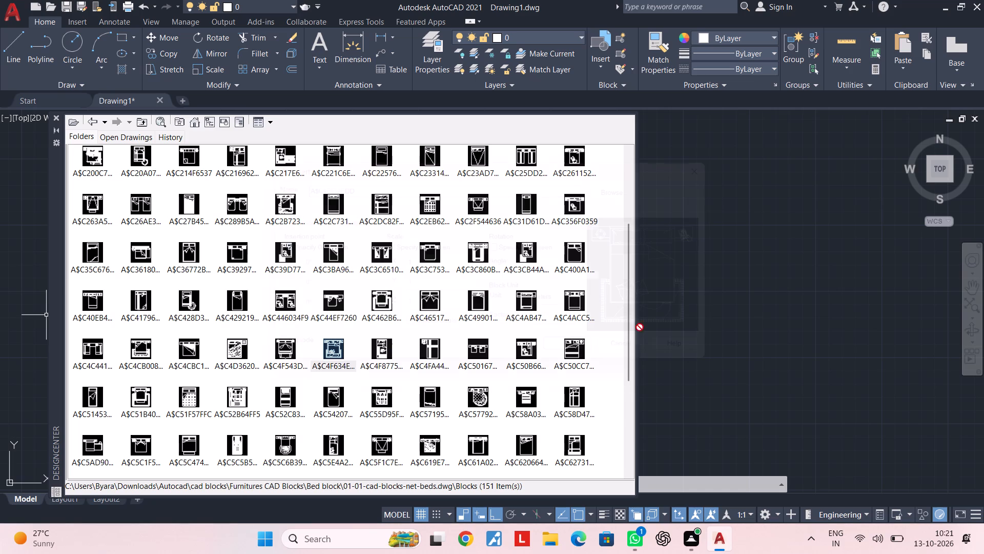
{"action": "left_click_drag", "start_coordinate": [640, 327], "coordinate": [714, 319]}
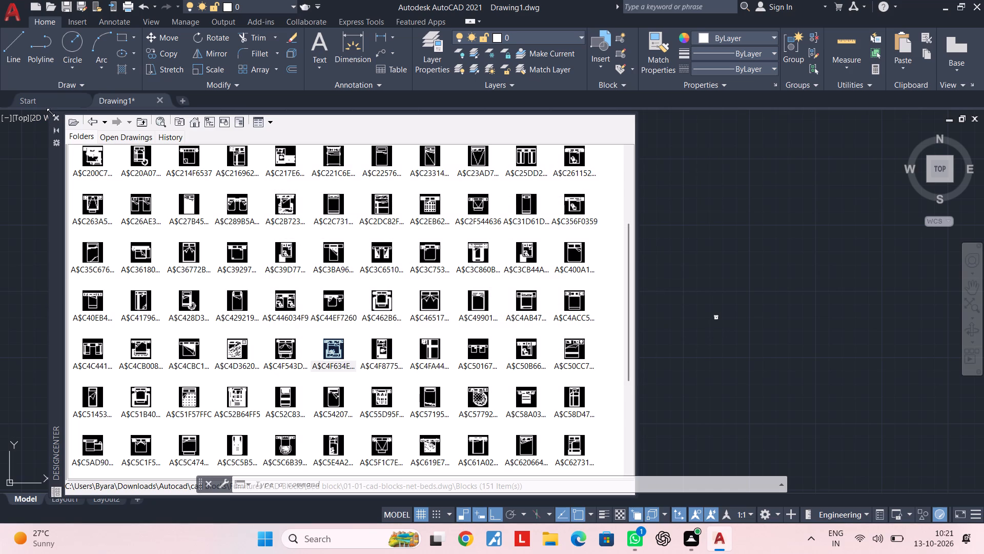
{"action": "left_click", "coordinate": [59, 114]}
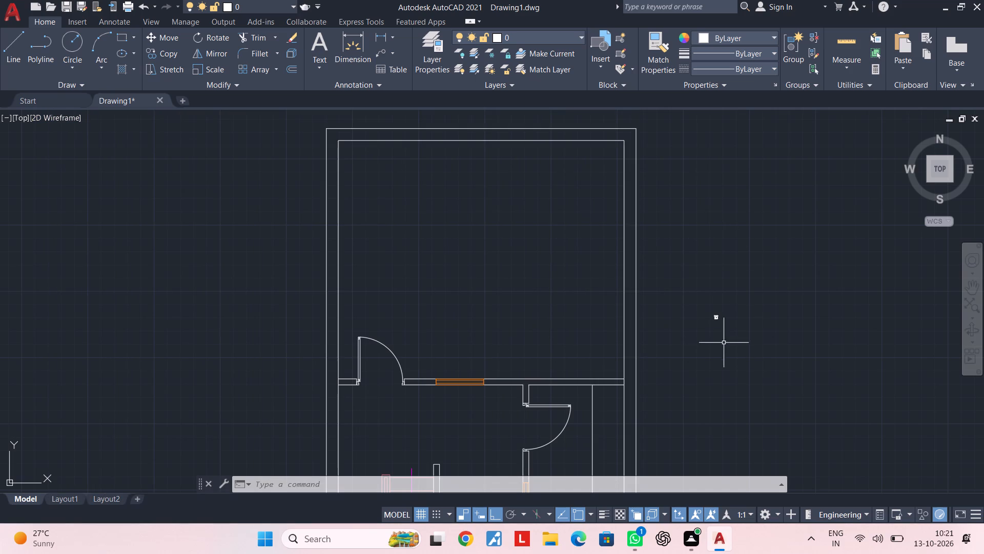
Rotate the bed block 90° clockwise so its headboard faces right.
{"action": "scroll", "coordinate": [725, 325], "scroll_direction": "up", "scroll_amount": 6}
{"action": "left_click", "coordinate": [728, 178]}
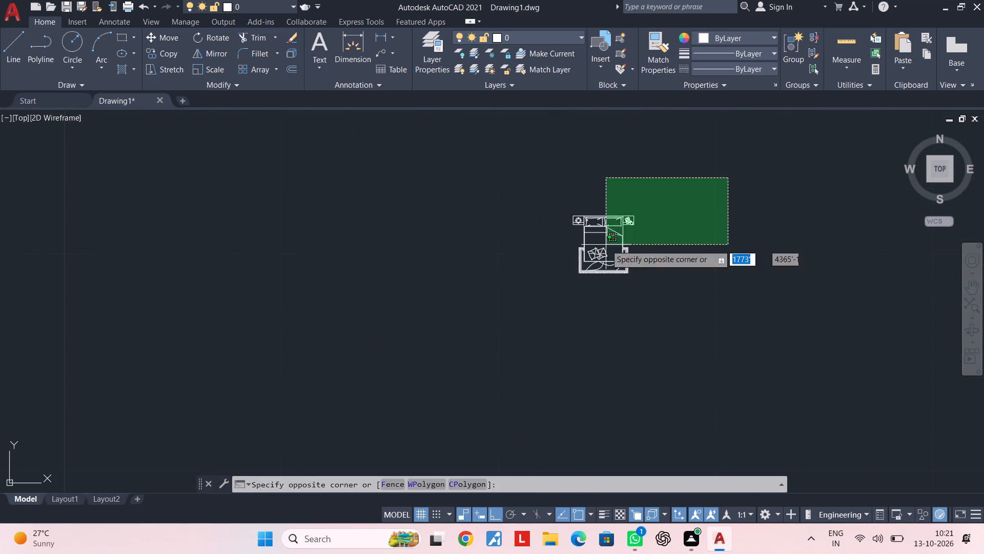
{"action": "left_click", "coordinate": [510, 322]}
{"action": "type", "text": "ro"}
{"action": "key", "text": "space"}
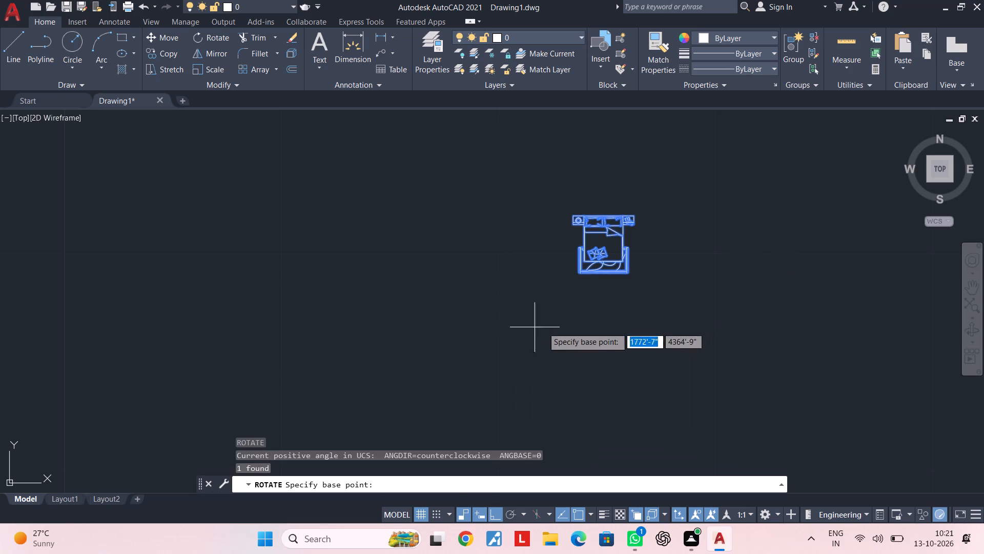
{"action": "left_click", "coordinate": [663, 300]}
{"action": "left_click", "coordinate": [658, 317]}
{"action": "key", "text": "Escape"}
Enlarge the rotated bed block freehand, scaling it from the middle of its headboard.
{"action": "left_click", "coordinate": [821, 198]}
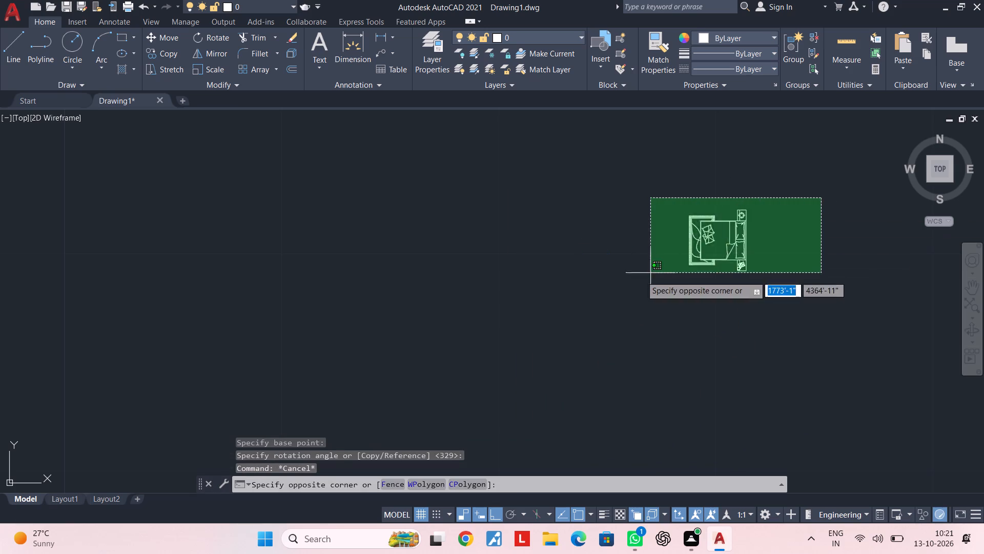
{"action": "left_click", "coordinate": [622, 285]}
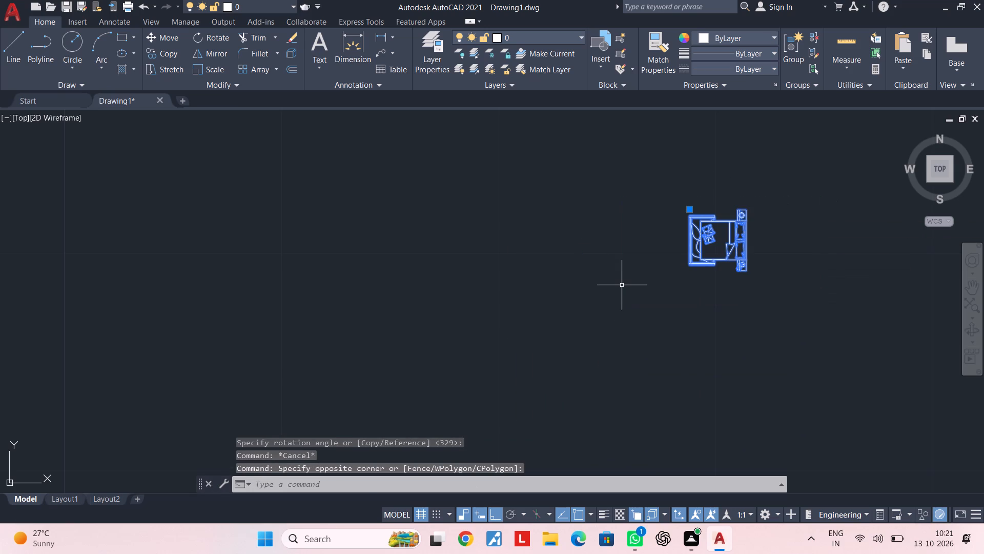
{"action": "type", "text": "sc"}
{"action": "key", "text": "space"}
{"action": "scroll", "coordinate": [752, 232], "scroll_direction": "up", "scroll_amount": 2}
{"action": "left_click", "coordinate": [732, 248]}
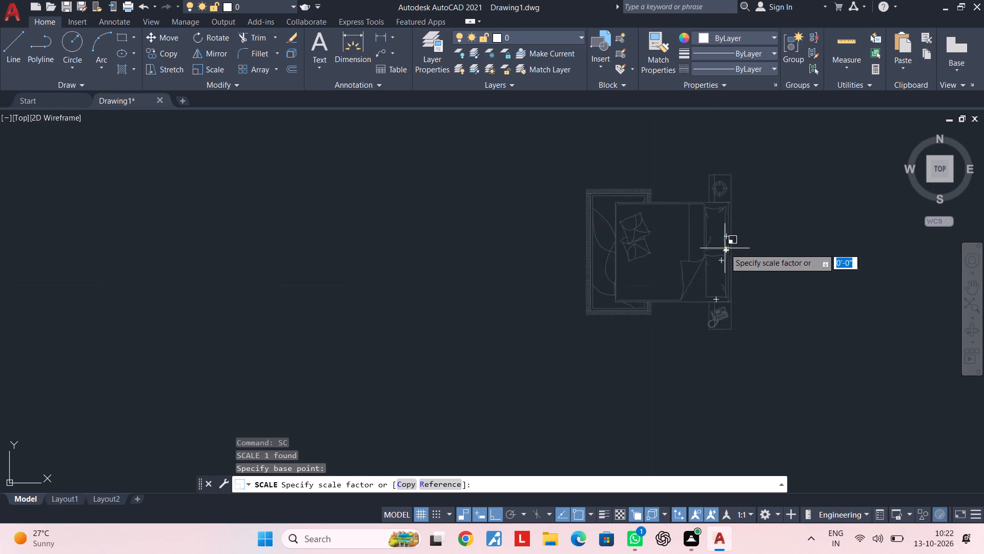
{"action": "scroll", "coordinate": [498, 257], "scroll_direction": "down", "scroll_amount": 1}
{"action": "middle_click_drag", "start_coordinate": [506, 255], "coordinate": [737, 220]}
{"action": "scroll", "coordinate": [683, 228], "scroll_direction": "down", "scroll_amount": 2}
{"action": "left_click", "coordinate": [598, 243]}
{"action": "scroll", "coordinate": [609, 241], "scroll_direction": "down", "scroll_amount": 5}
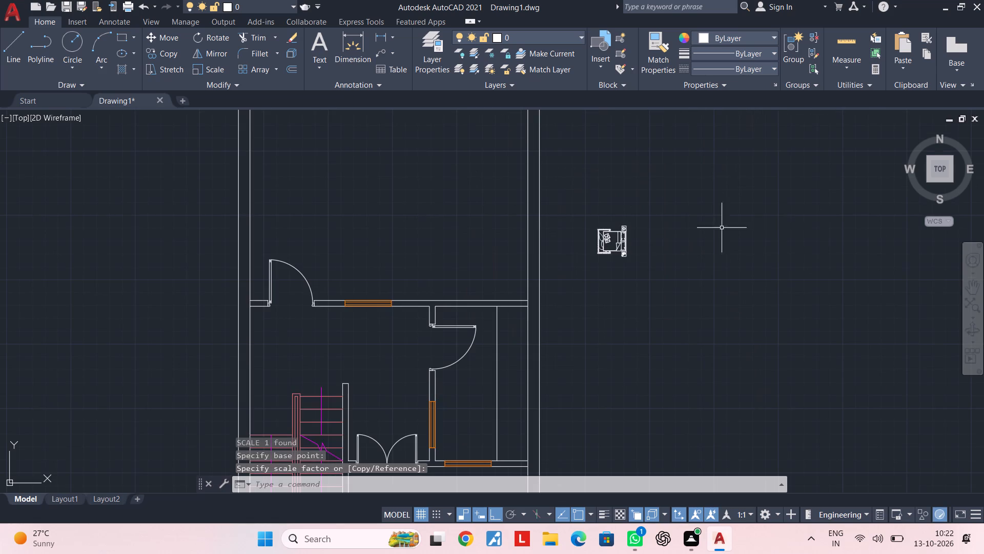
{"action": "key", "text": "Escape"}
Copy the bed block by its headboard midpoint into the uppermost room, next to the right wall, with Ortho off.
{"action": "left_click", "coordinate": [689, 219]}
{"action": "left_click", "coordinate": [592, 270]}
{"action": "key", "text": "c"}
{"action": "key", "text": "o"}
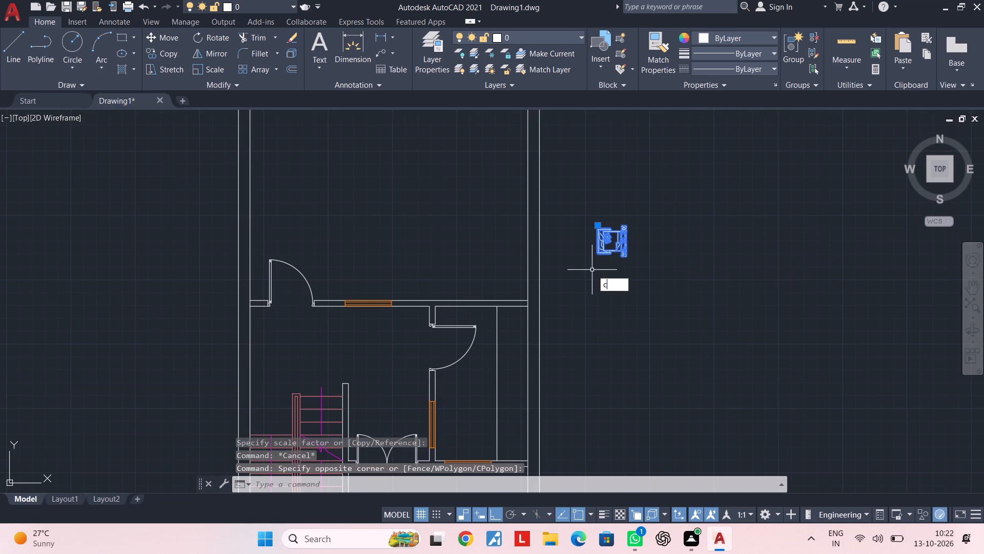
{"action": "key", "text": "space"}
{"action": "scroll", "coordinate": [641, 231], "scroll_direction": "up", "scroll_amount": 4}
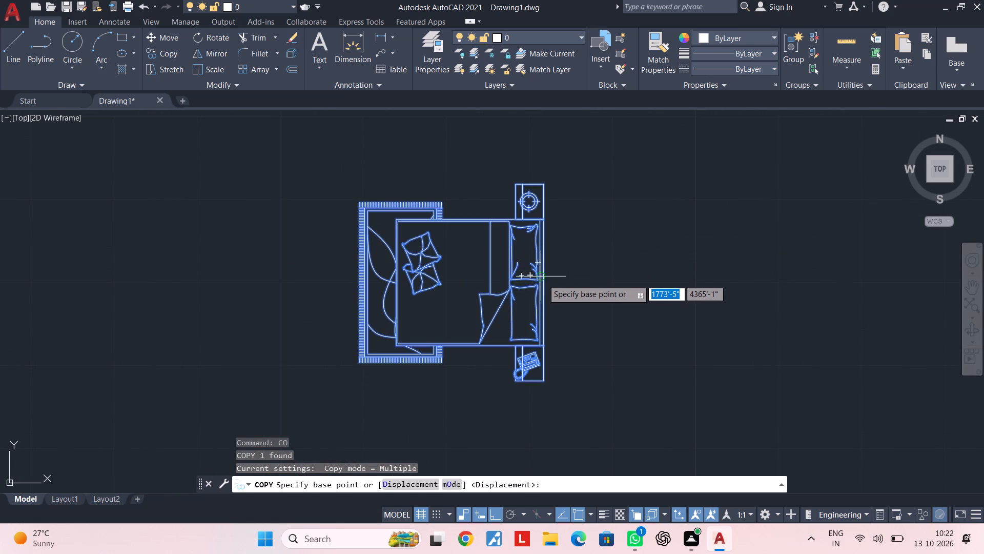
{"action": "left_click", "coordinate": [543, 280]}
{"action": "scroll", "coordinate": [456, 223], "scroll_direction": "down", "scroll_amount": 4}
{"action": "middle_click_drag", "start_coordinate": [462, 223], "coordinate": [980, 236]}
{"action": "middle_click_drag", "start_coordinate": [785, 241], "coordinate": [762, 322]}
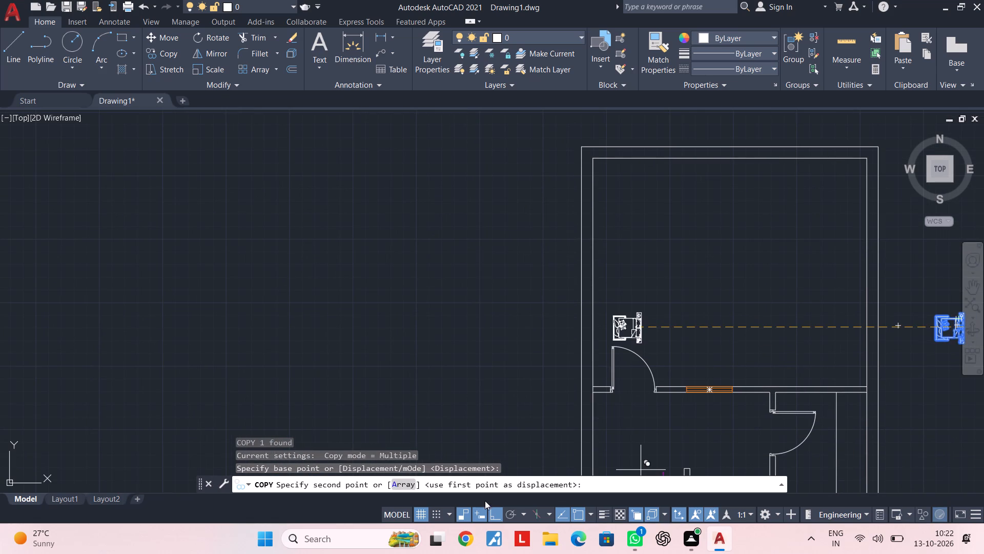
{"action": "left_click", "coordinate": [493, 512]}
{"action": "middle_click_drag", "start_coordinate": [761, 286], "coordinate": [660, 325]}
{"action": "scroll", "coordinate": [722, 290], "scroll_direction": "up", "scroll_amount": 2}
{"action": "middle_click_drag", "start_coordinate": [743, 273], "coordinate": [659, 337]}
{"action": "scroll", "coordinate": [726, 324], "scroll_direction": "up", "scroll_amount": 2}
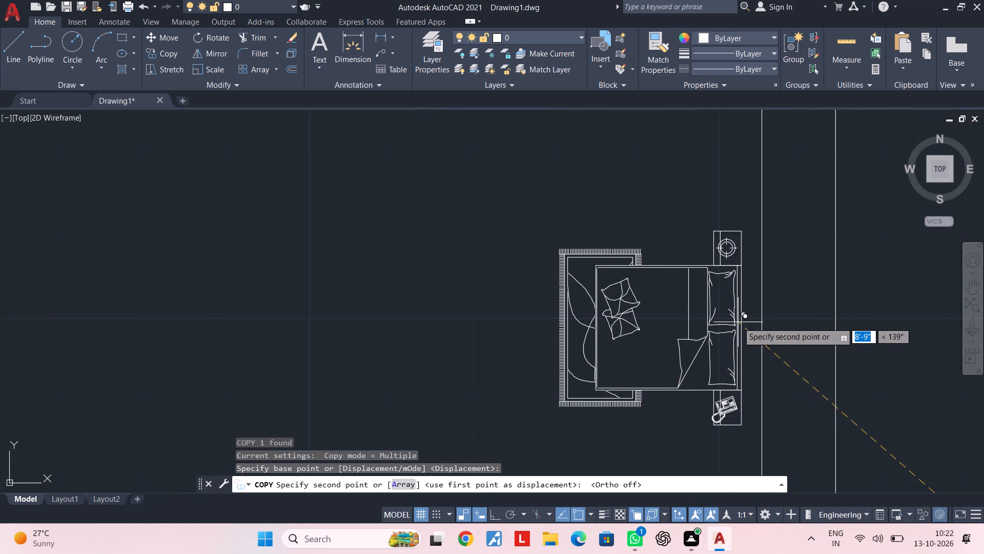
{"action": "left_click", "coordinate": [749, 321]}
{"action": "key", "text": "Escape"}
{"action": "key", "text": "Escape"}
{"action": "key", "text": "Escape"}
Enlarge the copied bed freehand from the middle of its headboard to suit the size of the uppermost room.
{"action": "left_click", "coordinate": [741, 329]}
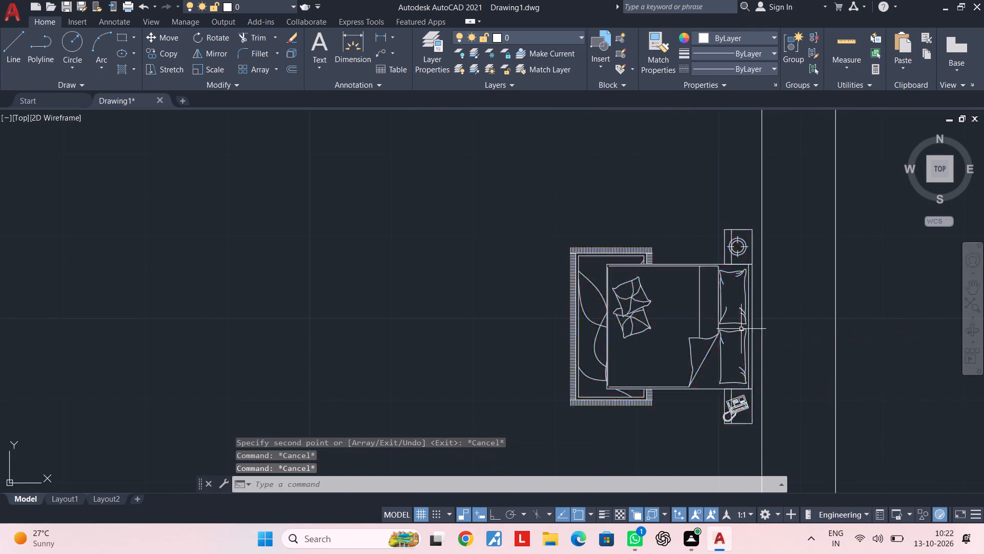
{"action": "type", "text": "sc"}
{"action": "key", "text": "space"}
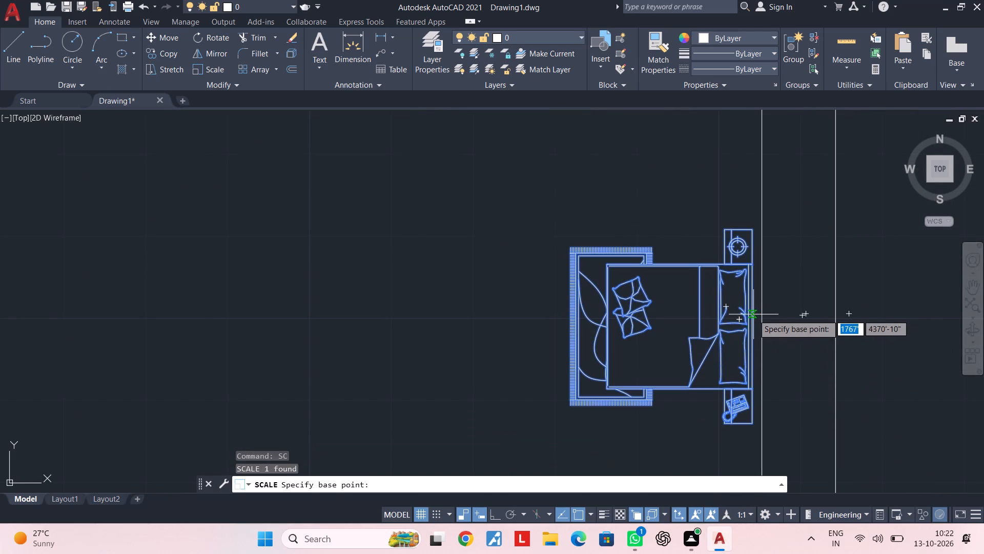
{"action": "scroll", "coordinate": [752, 320], "scroll_direction": "up", "scroll_amount": 3}
{"action": "left_click", "coordinate": [741, 348]}
{"action": "scroll", "coordinate": [518, 351], "scroll_direction": "down", "scroll_amount": 3}
{"action": "middle_click_drag", "start_coordinate": [543, 347], "coordinate": [771, 277]}
{"action": "scroll", "coordinate": [660, 286], "scroll_direction": "down", "scroll_amount": 2}
{"action": "scroll", "coordinate": [597, 298], "scroll_direction": "down", "scroll_amount": 2}
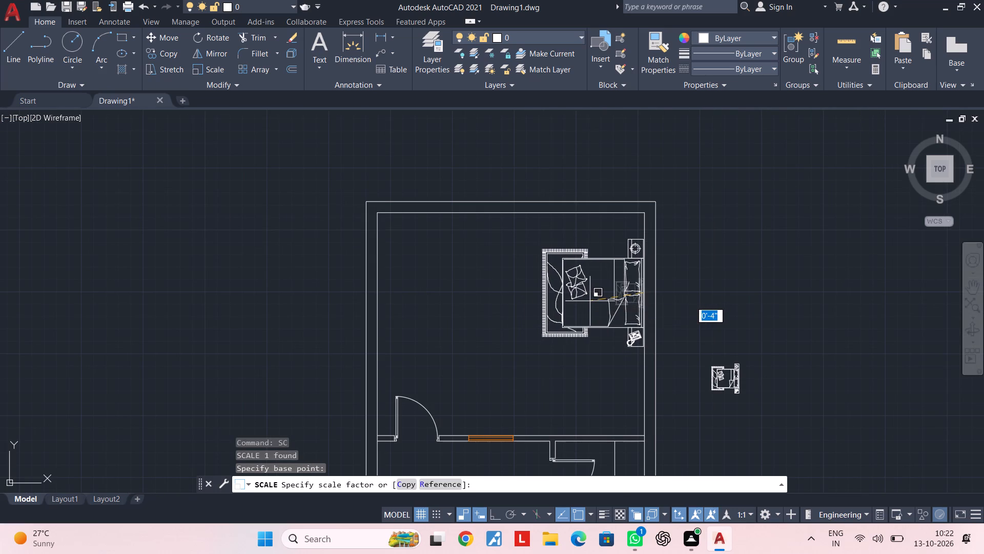
{"action": "left_click", "coordinate": [590, 301]}
{"action": "key", "text": "Escape"}
{"action": "scroll", "coordinate": [606, 300], "scroll_direction": "down", "scroll_amount": 1}
{"action": "middle_click_drag", "start_coordinate": [611, 299], "coordinate": [669, 261]}
{"action": "key", "text": "Escape"}
Move the enlarged bed slightly down along the uppermost room's right wall.
{"action": "left_click", "coordinate": [670, 260]}
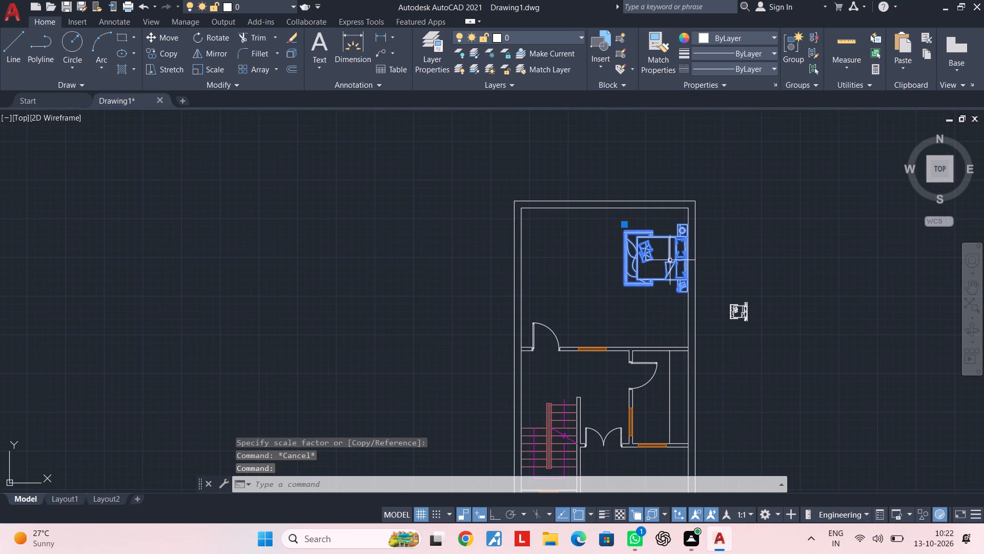
{"action": "type", "text": "m"}
{"action": "key", "text": "space"}
{"action": "scroll", "coordinate": [665, 264], "scroll_direction": "up", "scroll_amount": 2}
{"action": "left_click", "coordinate": [669, 262]}
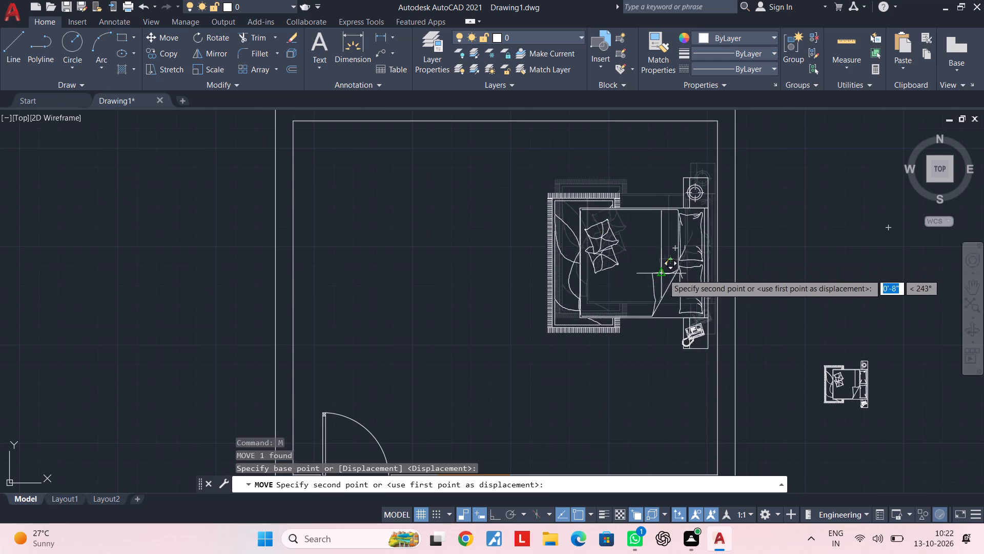
{"action": "left_click", "coordinate": [666, 302]}
{"action": "key", "text": "Escape"}
Examine the bed's position in the uppermost room and the fit of its headboard against the right wall.
{"action": "scroll", "coordinate": [646, 306], "scroll_direction": "down", "scroll_amount": 1}
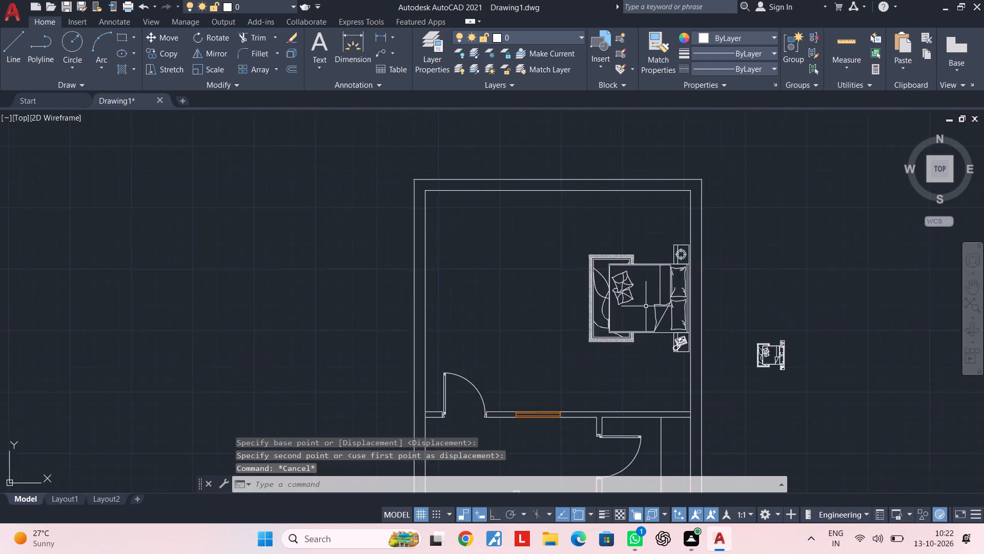
{"action": "scroll", "coordinate": [646, 306], "scroll_direction": "down", "scroll_amount": 1}
{"action": "middle_click_drag", "start_coordinate": [654, 300], "coordinate": [703, 266]}
{"action": "middle_click_drag", "start_coordinate": [670, 272], "coordinate": [686, 256]}
{"action": "key", "text": "Escape"}
{"action": "key", "text": "Escape"}
{"action": "key", "text": "Escape"}
{"action": "scroll", "coordinate": [744, 267], "scroll_direction": "up", "scroll_amount": 2}
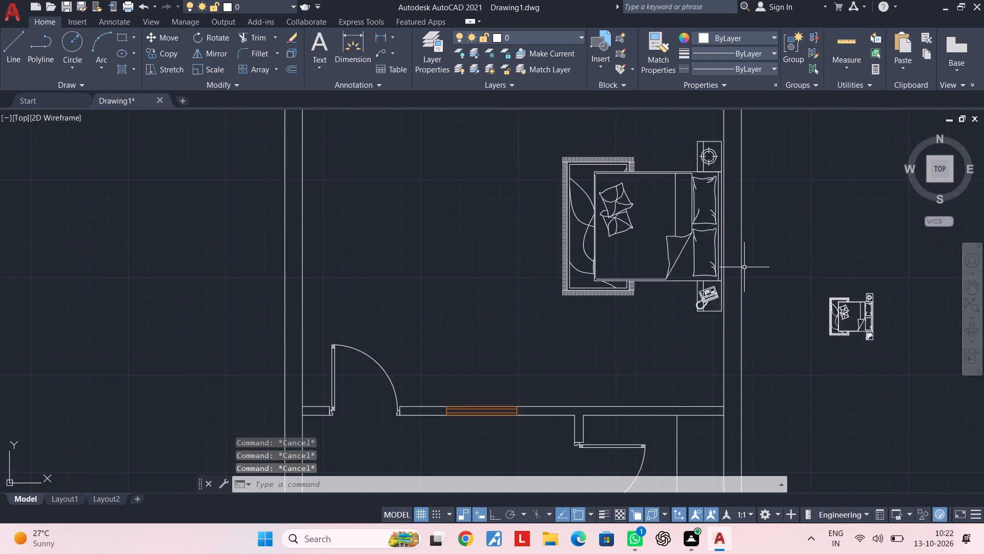
{"action": "scroll", "coordinate": [744, 267], "scroll_direction": "up", "scroll_amount": 5}
{"action": "scroll", "coordinate": [709, 271], "scroll_direction": "down", "scroll_amount": 2}
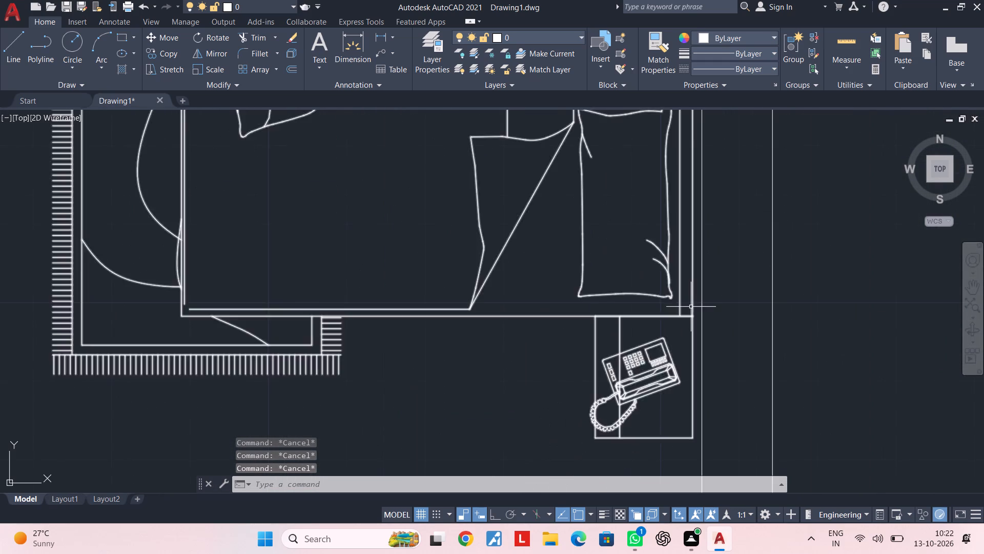
{"action": "scroll", "coordinate": [685, 309], "scroll_direction": "down", "scroll_amount": 4}
{"action": "middle_click_drag", "start_coordinate": [661, 307], "coordinate": [705, 291]}
{"action": "middle_click_drag", "start_coordinate": [661, 291], "coordinate": [691, 270]}
{"action": "key", "text": "Escape"}
{"action": "key", "text": "Escape"}
{"action": "key", "text": "Escape"}
{"action": "key", "text": "Escape"}
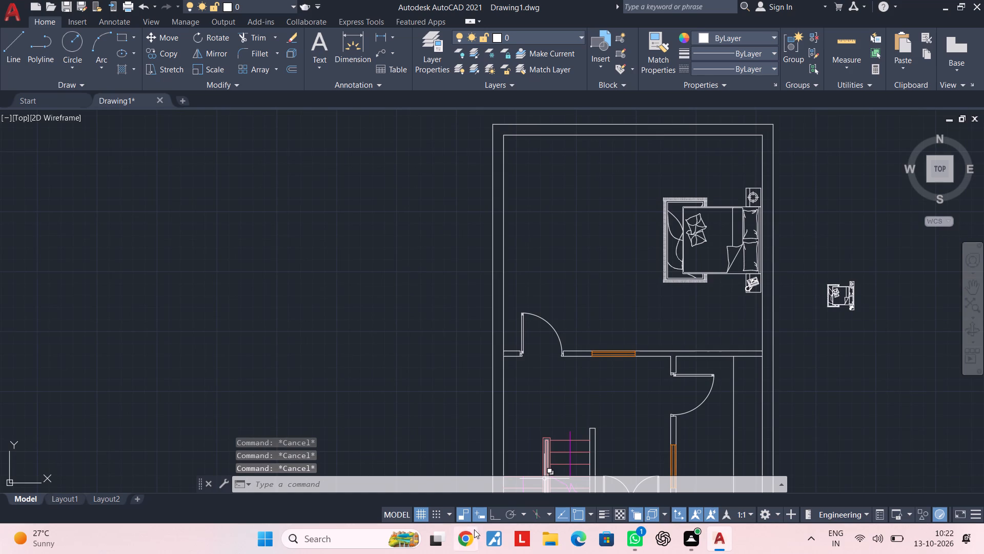
Turn Ortho mode back on.
{"action": "left_click", "coordinate": [491, 513]}
{"action": "key", "text": "Escape"}
{"action": "middle_click_drag", "start_coordinate": [687, 191], "coordinate": [594, 194]}
{"action": "key", "text": "Escape"}
{"action": "key", "text": "Escape"}
{"action": "key", "text": "Escape"}
{"action": "key", "text": "Escape"}
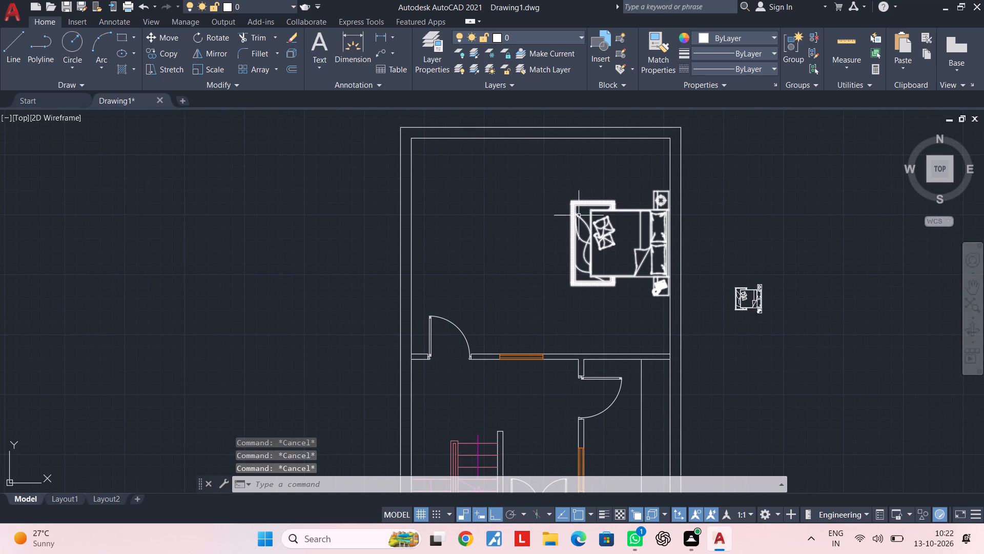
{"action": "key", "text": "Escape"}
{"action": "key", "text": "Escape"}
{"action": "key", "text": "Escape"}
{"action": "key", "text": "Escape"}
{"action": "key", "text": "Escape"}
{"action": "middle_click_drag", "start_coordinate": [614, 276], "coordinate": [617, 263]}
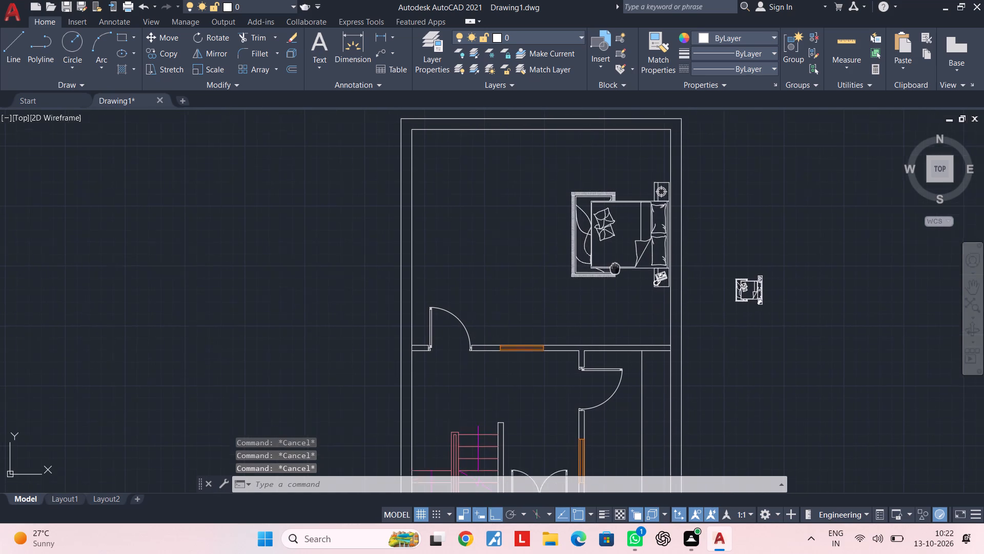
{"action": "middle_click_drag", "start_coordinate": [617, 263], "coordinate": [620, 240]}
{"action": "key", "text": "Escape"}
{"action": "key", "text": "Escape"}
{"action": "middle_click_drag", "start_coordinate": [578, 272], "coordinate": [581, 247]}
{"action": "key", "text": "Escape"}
Open DesignCenter and show the blocks of 01-13-cad-blocks-net-sofa-armchairs-designs from the Sofa block folder.
{"action": "type", "text": "adc"}
{"action": "key", "text": "space"}
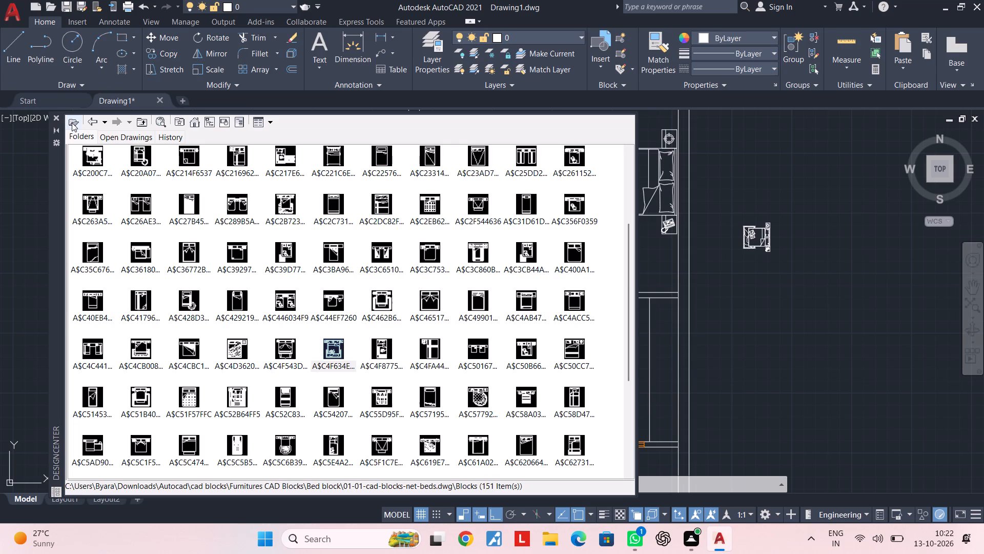
{"action": "left_click", "coordinate": [71, 120]}
{"action": "left_click", "coordinate": [432, 134]}
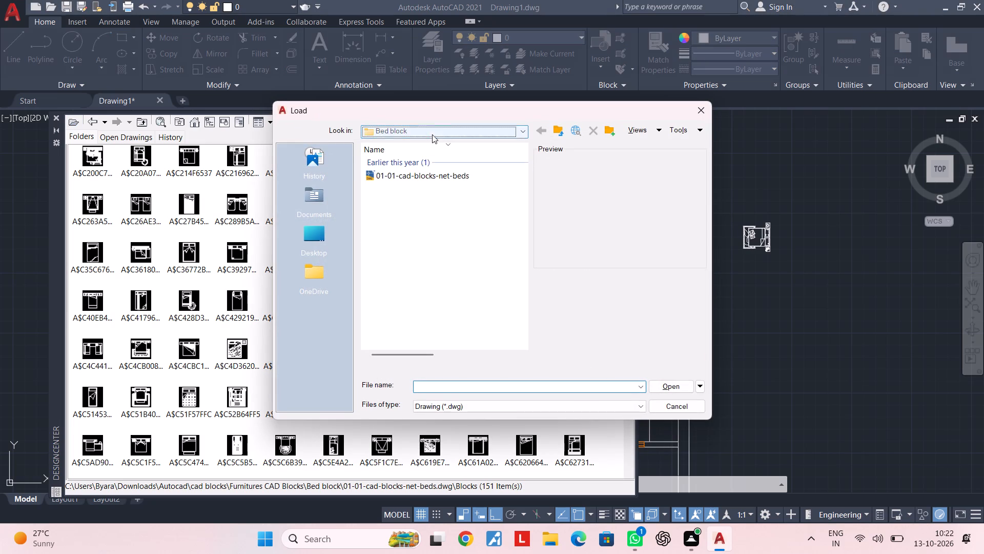
{"action": "double_click", "coordinate": [471, 224]}
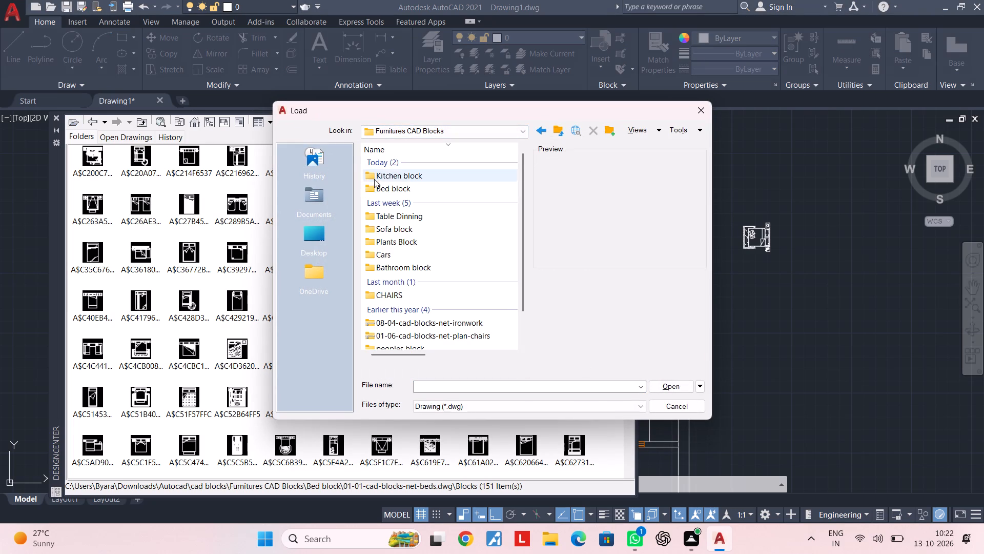
{"action": "double_click", "coordinate": [402, 229]}
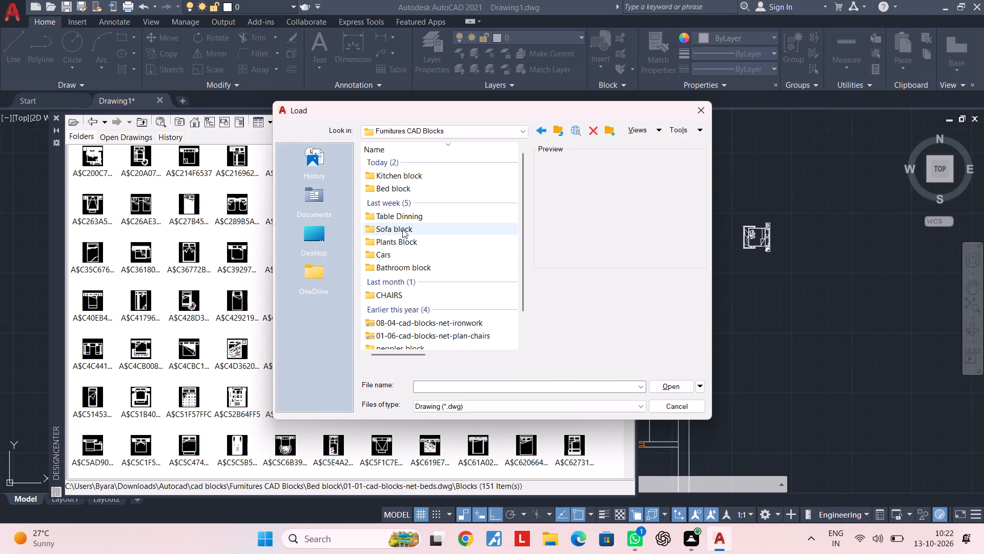
{"action": "left_click", "coordinate": [396, 180]}
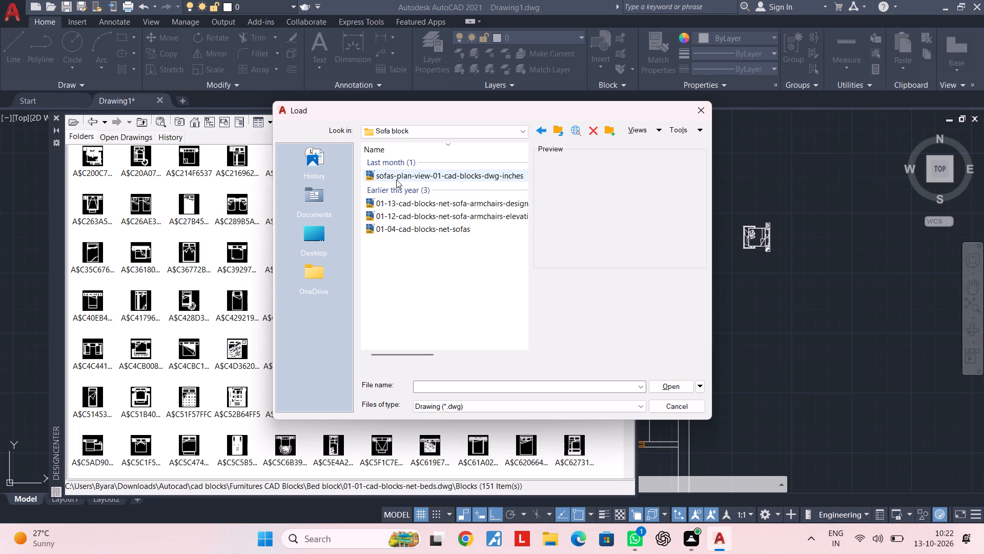
{"action": "left_click", "coordinate": [396, 230]}
{"action": "left_click", "coordinate": [407, 214]}
{"action": "double_click", "coordinate": [411, 202]}
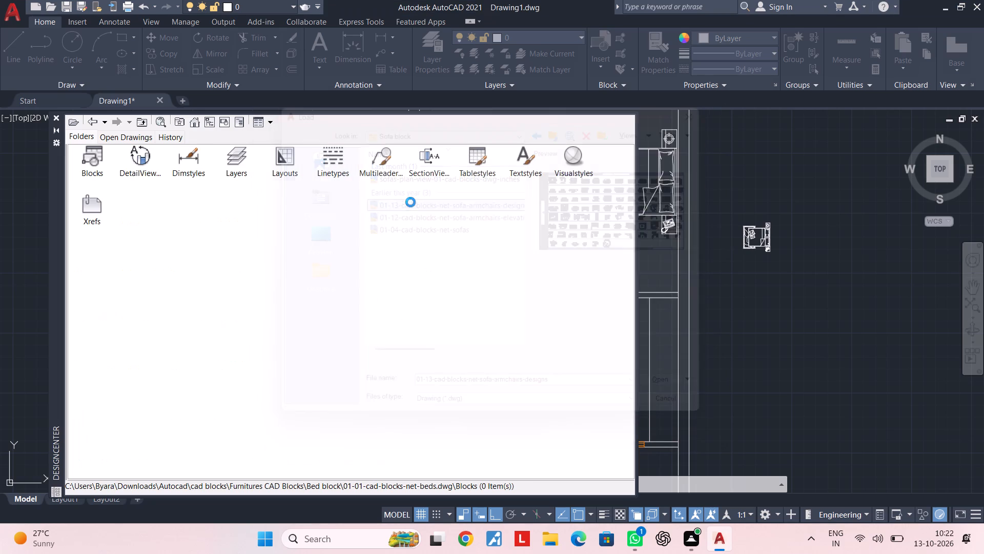
{"action": "double_click", "coordinate": [95, 165]}
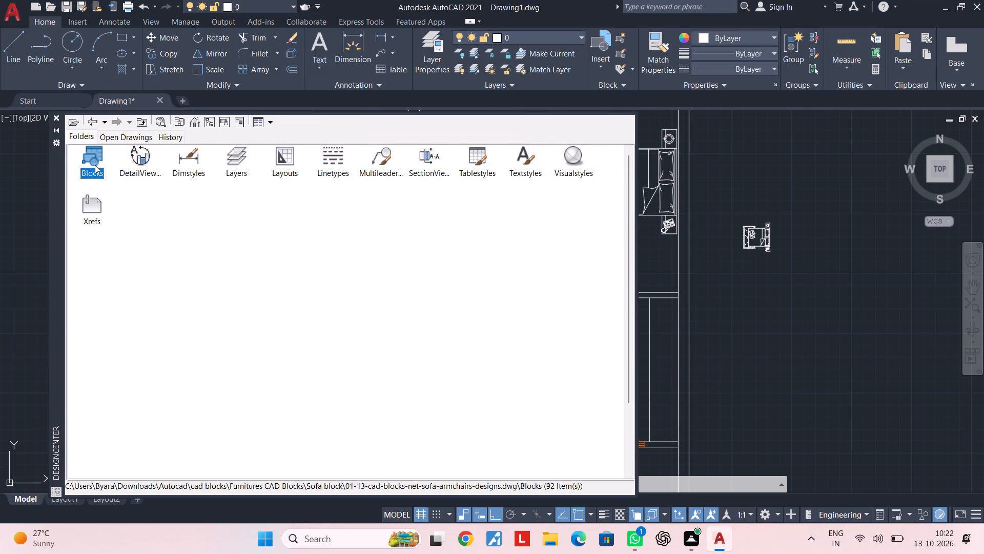
Preview sofa blocks A$C04B71D83 and A$C3EC50241 without inserting them.
{"action": "double_click", "coordinate": [188, 161]}
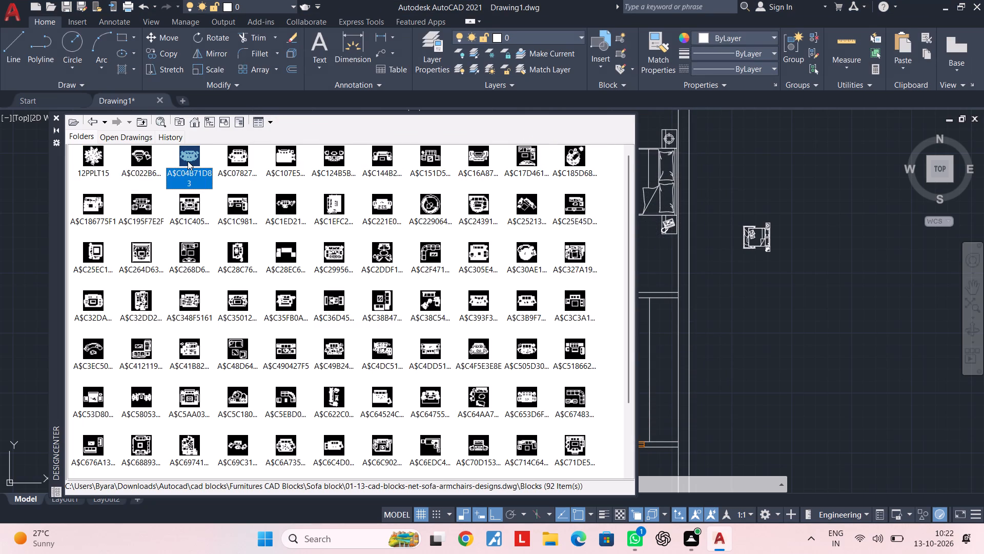
{"action": "left_click", "coordinate": [700, 161]}
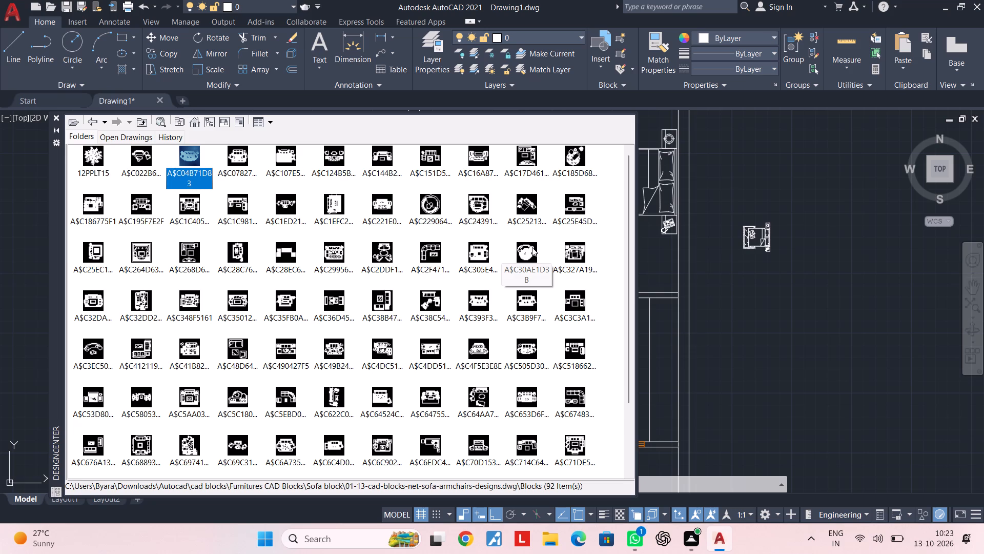
{"action": "scroll", "coordinate": [532, 247], "scroll_direction": "down", "scroll_amount": 3}
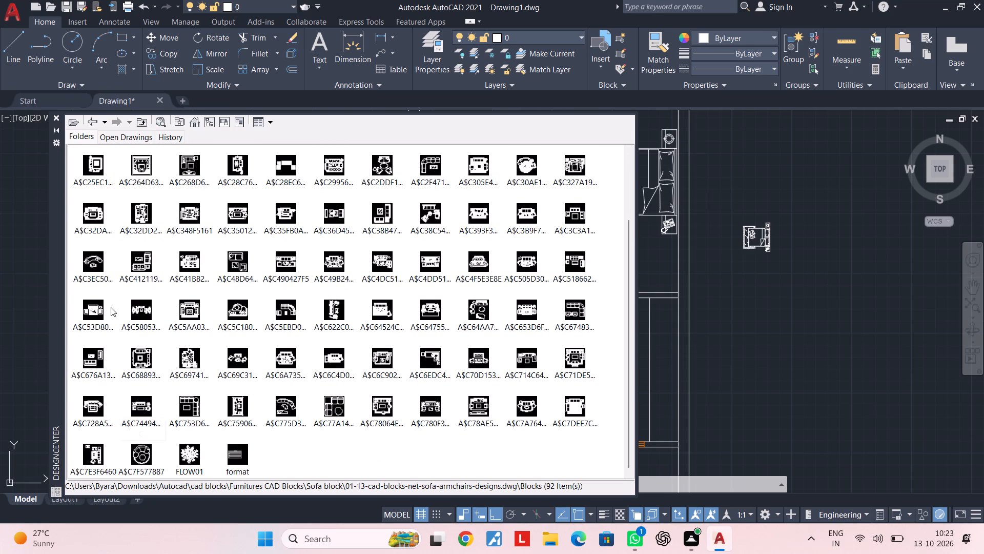
{"action": "double_click", "coordinate": [95, 261]}
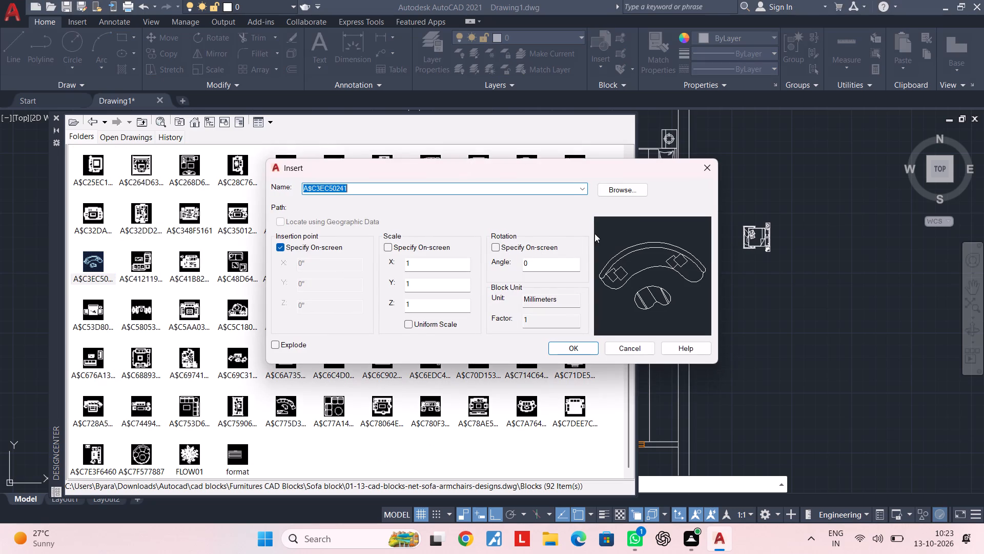
{"action": "left_click", "coordinate": [707, 163]}
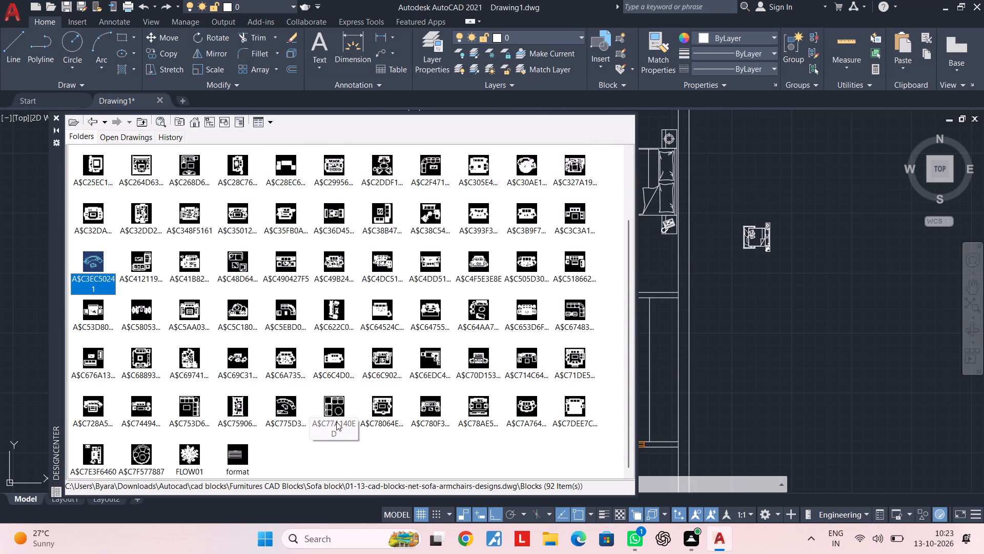
Insert the curved sofa and table block A$C3EC50241 outside the floor plan and close DesignCenter.
{"action": "left_click_drag", "start_coordinate": [94, 260], "coordinate": [126, 263]}
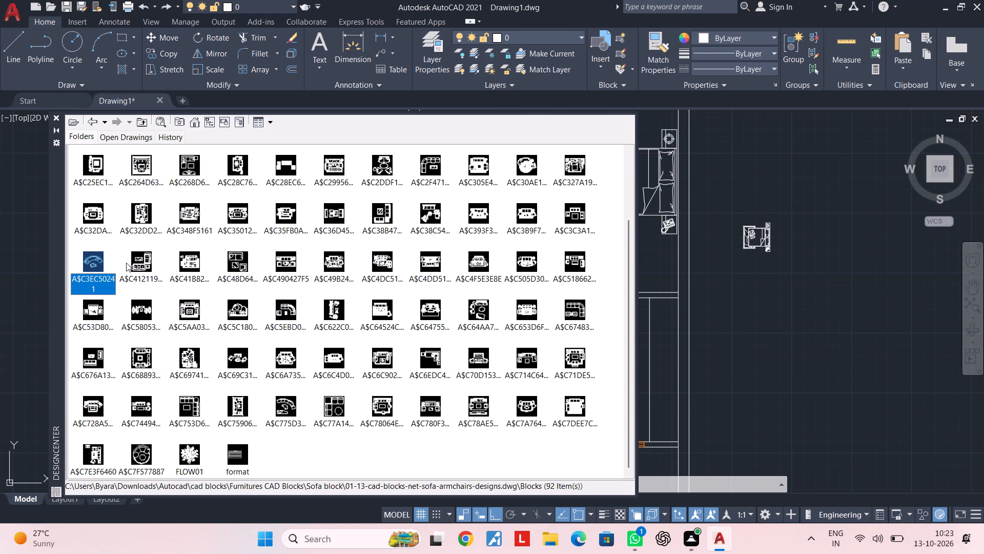
{"action": "left_click_drag", "start_coordinate": [126, 263], "coordinate": [794, 327]}
{"action": "scroll", "coordinate": [635, 377], "scroll_direction": "down", "scroll_amount": 4}
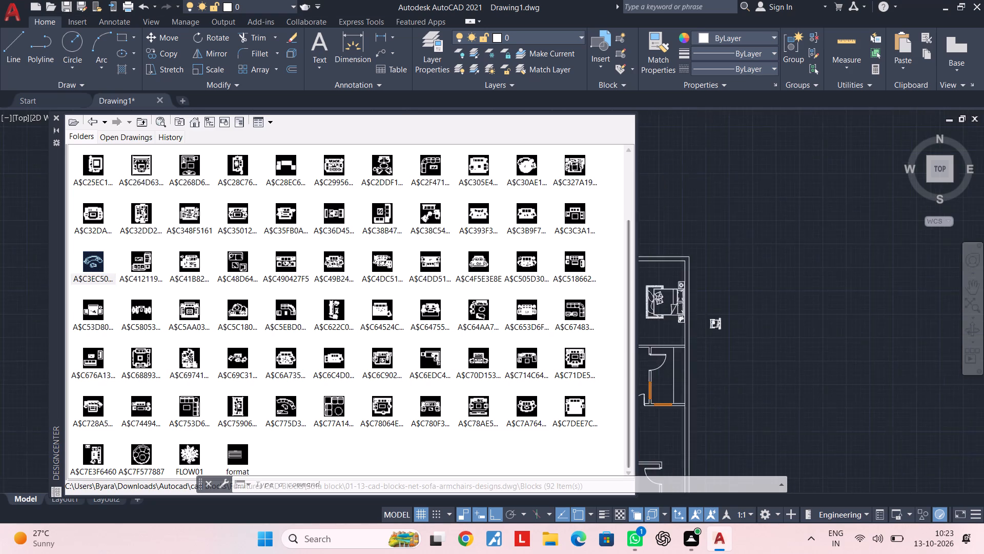
{"action": "scroll", "coordinate": [784, 368], "scroll_direction": "down", "scroll_amount": 3}
{"action": "middle_click_drag", "start_coordinate": [784, 367], "coordinate": [747, 350]}
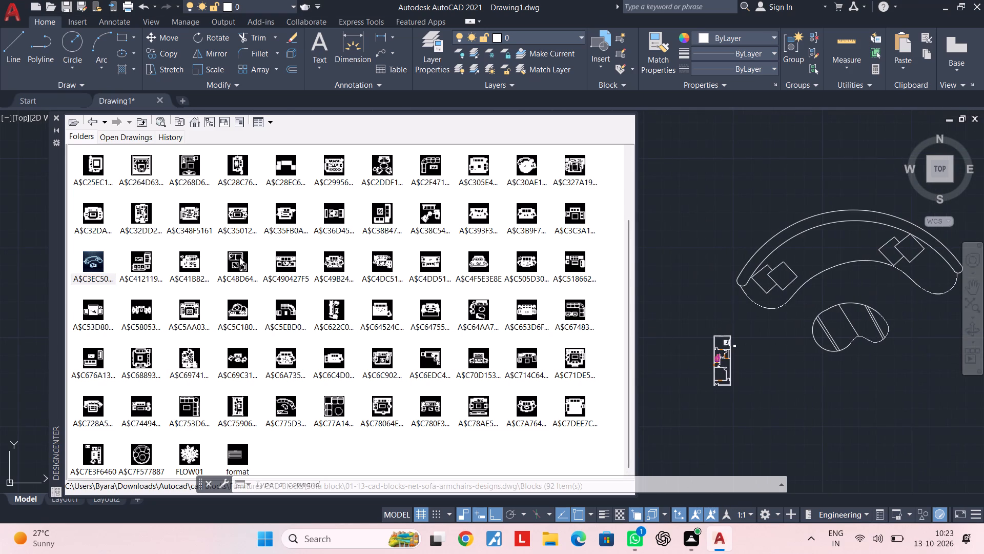
{"action": "left_click", "coordinate": [53, 117]}
{"action": "key", "text": "Escape"}
{"action": "key", "text": "Escape"}
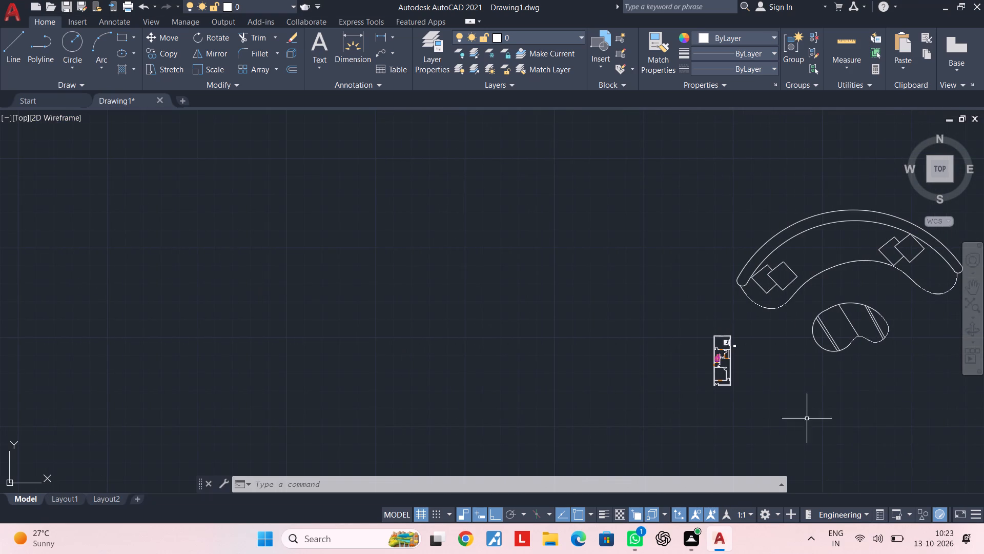
Shrink the inserted sofa block freehand, from a point between the sofa and its table, towards the floor plan's scale.
{"action": "scroll", "coordinate": [712, 361], "scroll_direction": "up", "scroll_amount": 4}
{"action": "middle_click_drag", "start_coordinate": [907, 348], "coordinate": [510, 341]}
{"action": "scroll", "coordinate": [568, 337], "scroll_direction": "down", "scroll_amount": 3}
{"action": "middle_click_drag", "start_coordinate": [568, 337], "coordinate": [449, 363]}
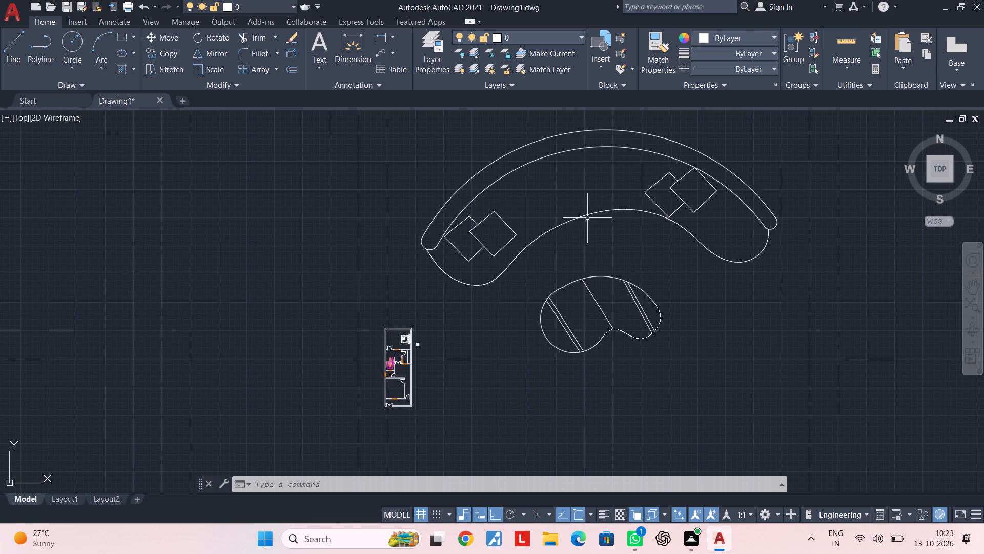
{"action": "left_click", "coordinate": [587, 215]}
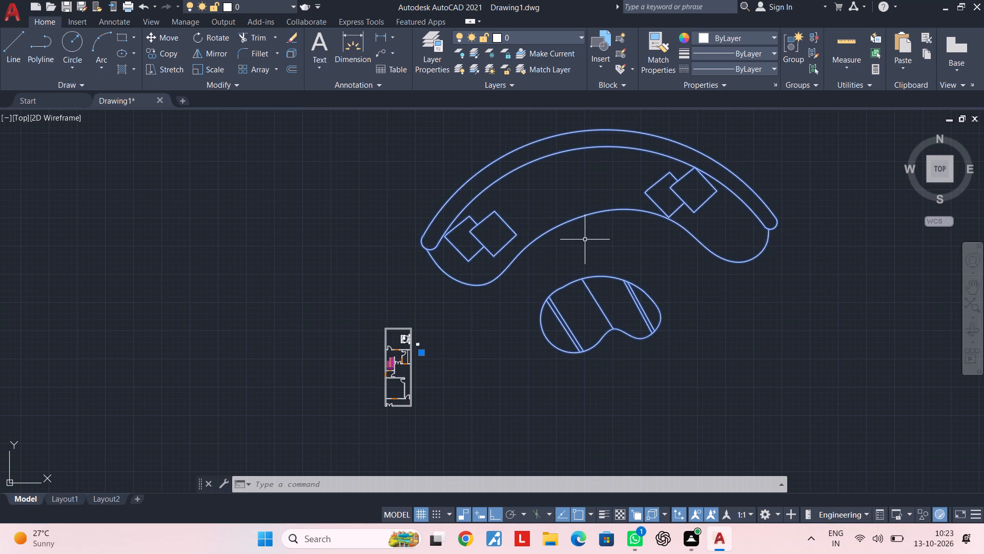
{"action": "type", "text": "sc"}
{"action": "key", "text": "space"}
{"action": "left_click", "coordinate": [633, 263]}
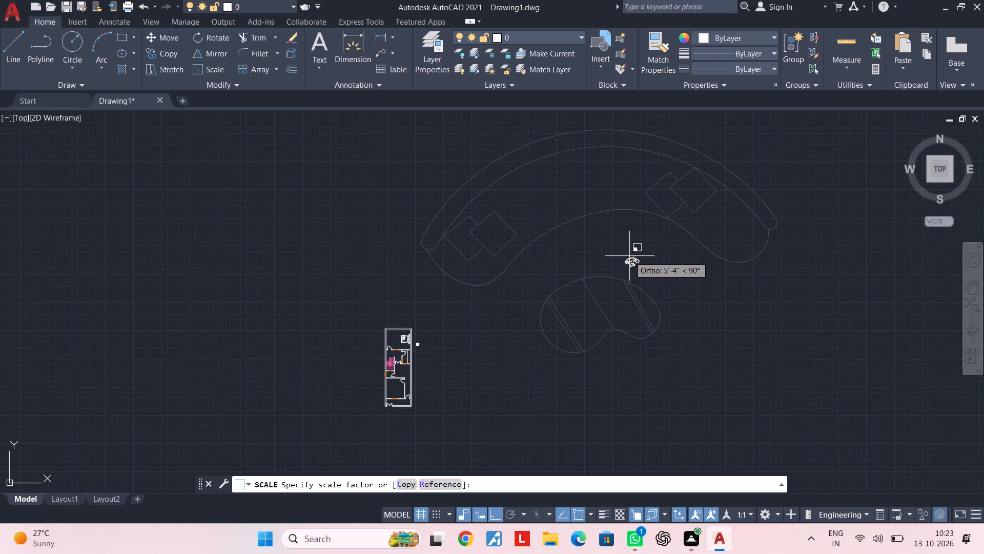
{"action": "left_click", "coordinate": [629, 258]}
{"action": "scroll", "coordinate": [628, 260], "scroll_direction": "up", "scroll_amount": 3}
{"action": "middle_click", "coordinate": [626, 285]}
{"action": "key", "text": "Escape"}
Rotate the shrunken sofa block half a turn so that its table lies above the curved seat.
{"action": "left_click", "coordinate": [697, 207]}
{"action": "left_click", "coordinate": [569, 312]}
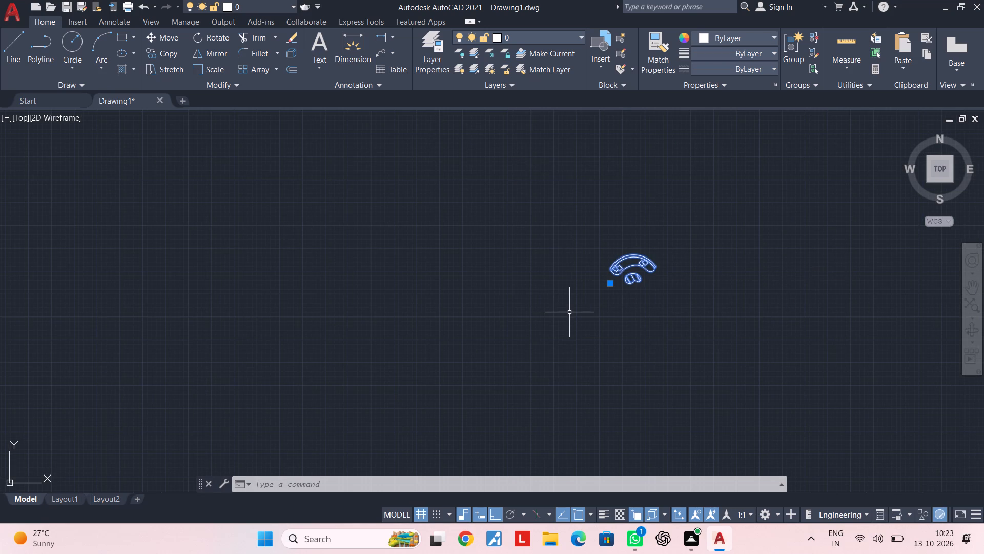
{"action": "type", "text": "ro"}
{"action": "key", "text": "space"}
{"action": "left_click", "coordinate": [560, 319]}
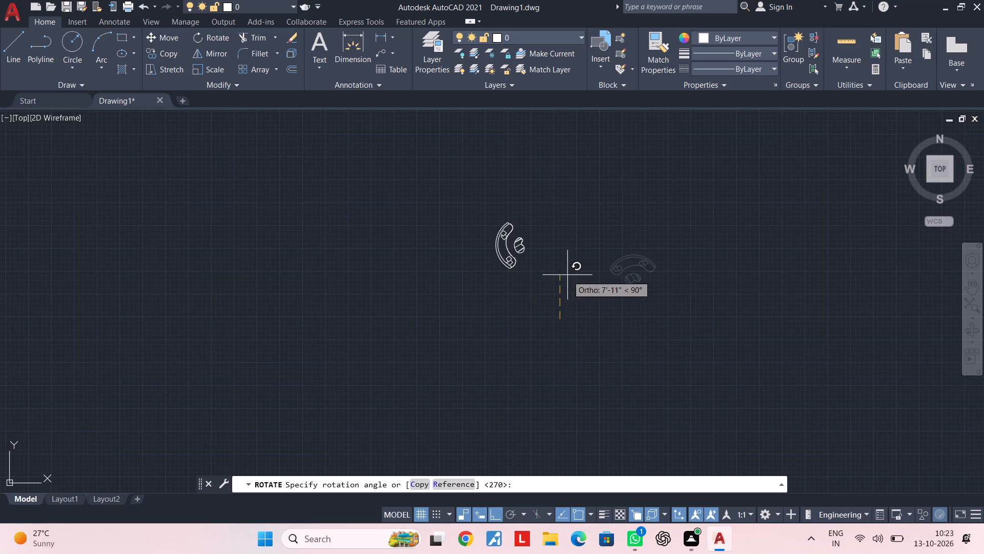
{"action": "left_click", "coordinate": [442, 225]}
{"action": "middle_click_drag", "start_coordinate": [528, 349], "coordinate": [640, 295]}
{"action": "key", "text": "Escape"}
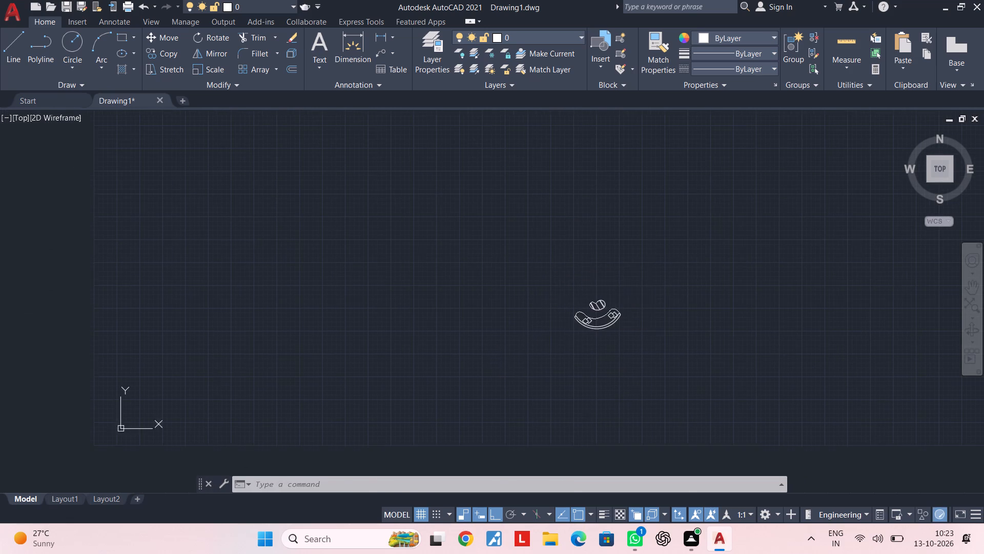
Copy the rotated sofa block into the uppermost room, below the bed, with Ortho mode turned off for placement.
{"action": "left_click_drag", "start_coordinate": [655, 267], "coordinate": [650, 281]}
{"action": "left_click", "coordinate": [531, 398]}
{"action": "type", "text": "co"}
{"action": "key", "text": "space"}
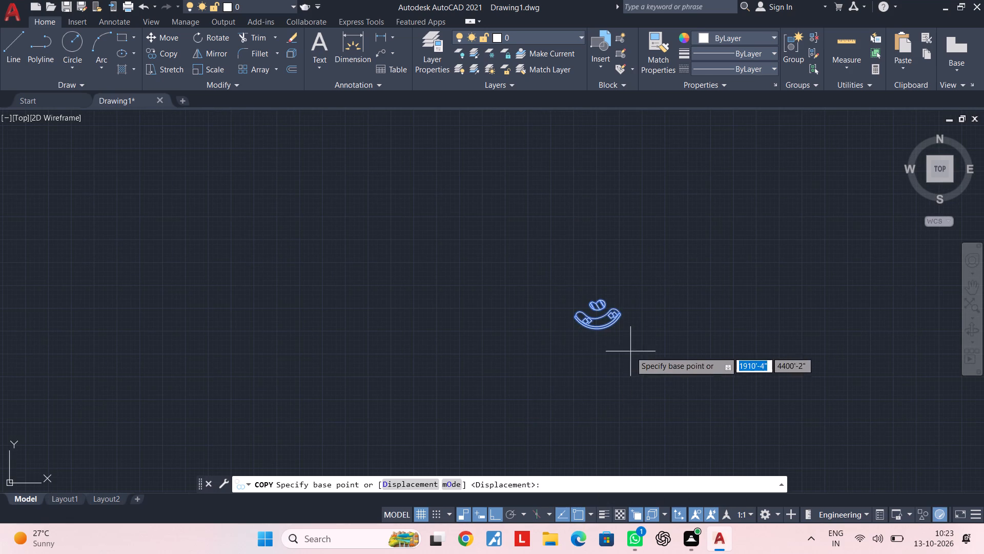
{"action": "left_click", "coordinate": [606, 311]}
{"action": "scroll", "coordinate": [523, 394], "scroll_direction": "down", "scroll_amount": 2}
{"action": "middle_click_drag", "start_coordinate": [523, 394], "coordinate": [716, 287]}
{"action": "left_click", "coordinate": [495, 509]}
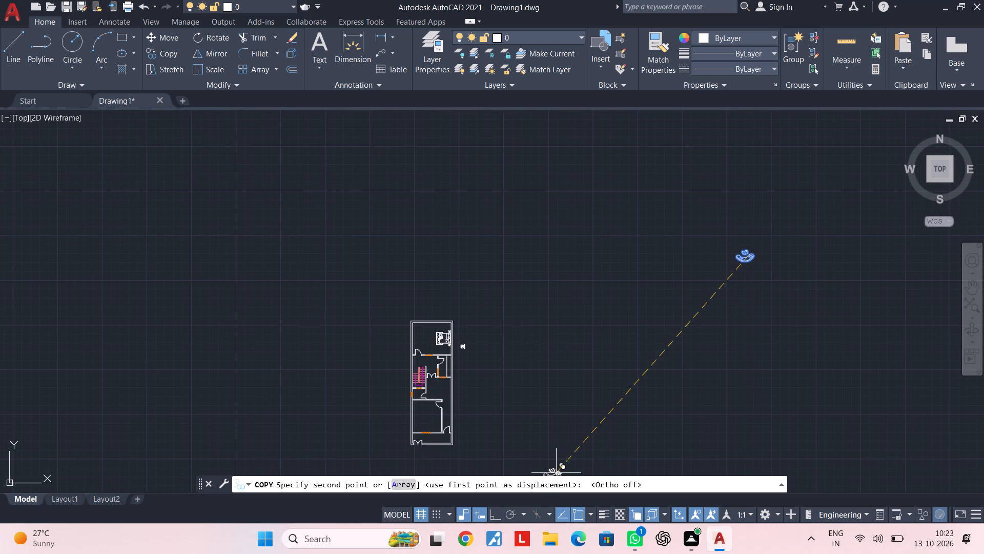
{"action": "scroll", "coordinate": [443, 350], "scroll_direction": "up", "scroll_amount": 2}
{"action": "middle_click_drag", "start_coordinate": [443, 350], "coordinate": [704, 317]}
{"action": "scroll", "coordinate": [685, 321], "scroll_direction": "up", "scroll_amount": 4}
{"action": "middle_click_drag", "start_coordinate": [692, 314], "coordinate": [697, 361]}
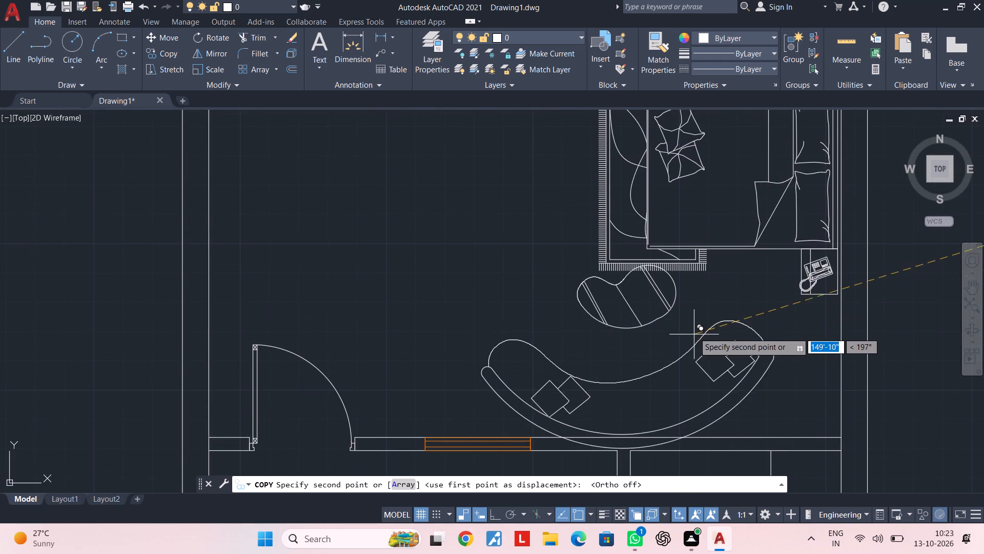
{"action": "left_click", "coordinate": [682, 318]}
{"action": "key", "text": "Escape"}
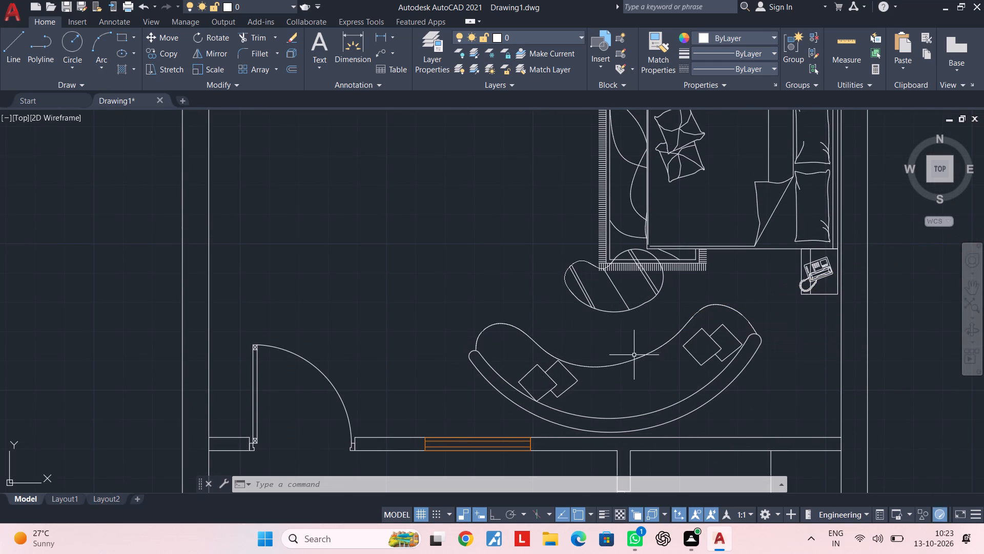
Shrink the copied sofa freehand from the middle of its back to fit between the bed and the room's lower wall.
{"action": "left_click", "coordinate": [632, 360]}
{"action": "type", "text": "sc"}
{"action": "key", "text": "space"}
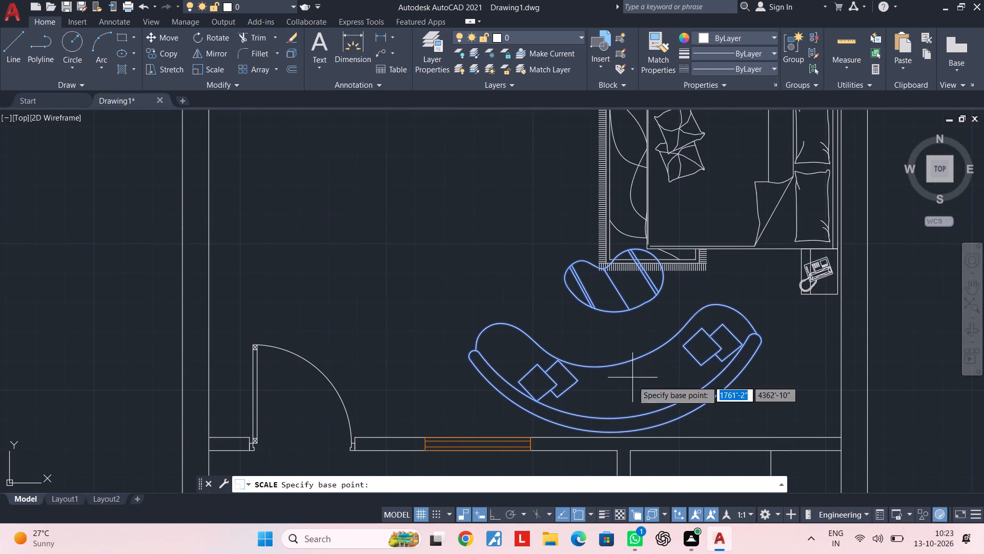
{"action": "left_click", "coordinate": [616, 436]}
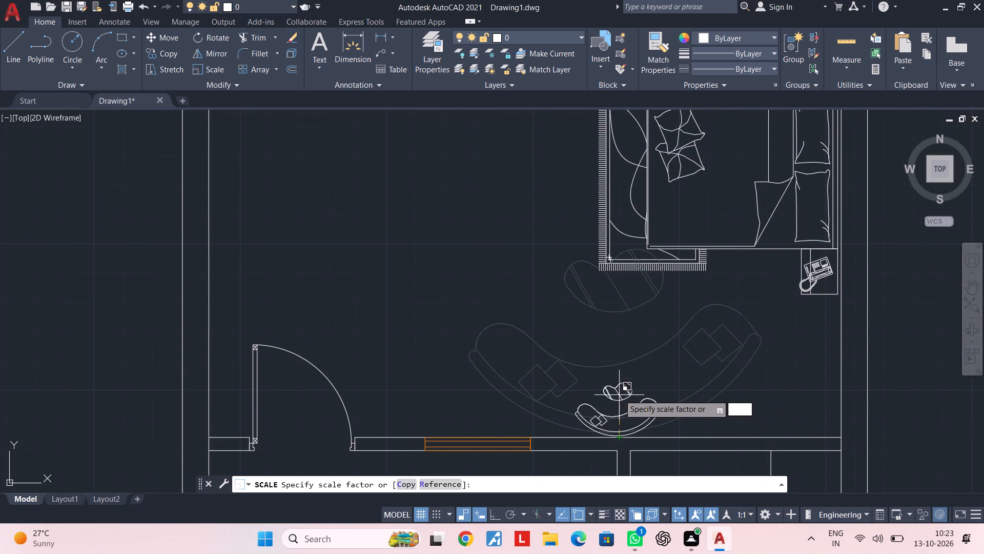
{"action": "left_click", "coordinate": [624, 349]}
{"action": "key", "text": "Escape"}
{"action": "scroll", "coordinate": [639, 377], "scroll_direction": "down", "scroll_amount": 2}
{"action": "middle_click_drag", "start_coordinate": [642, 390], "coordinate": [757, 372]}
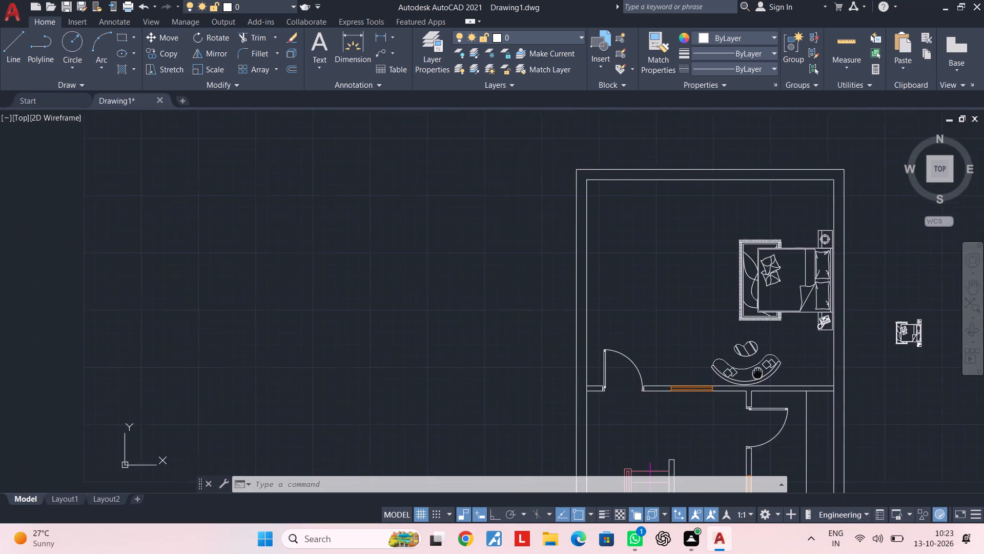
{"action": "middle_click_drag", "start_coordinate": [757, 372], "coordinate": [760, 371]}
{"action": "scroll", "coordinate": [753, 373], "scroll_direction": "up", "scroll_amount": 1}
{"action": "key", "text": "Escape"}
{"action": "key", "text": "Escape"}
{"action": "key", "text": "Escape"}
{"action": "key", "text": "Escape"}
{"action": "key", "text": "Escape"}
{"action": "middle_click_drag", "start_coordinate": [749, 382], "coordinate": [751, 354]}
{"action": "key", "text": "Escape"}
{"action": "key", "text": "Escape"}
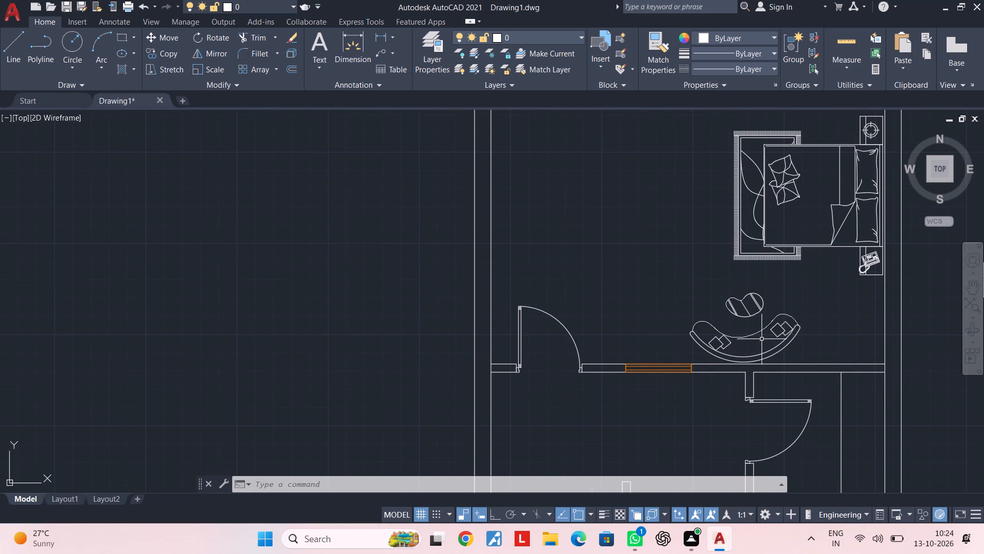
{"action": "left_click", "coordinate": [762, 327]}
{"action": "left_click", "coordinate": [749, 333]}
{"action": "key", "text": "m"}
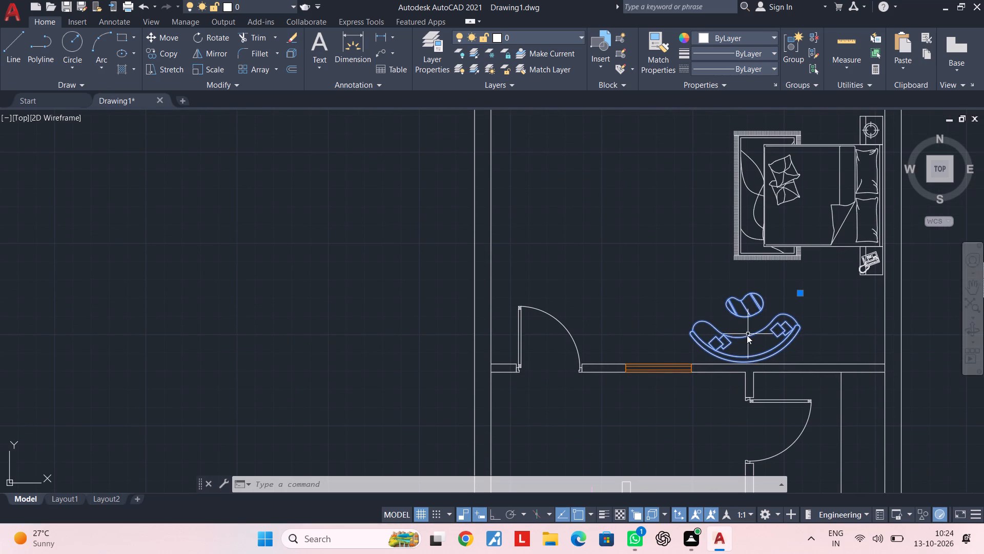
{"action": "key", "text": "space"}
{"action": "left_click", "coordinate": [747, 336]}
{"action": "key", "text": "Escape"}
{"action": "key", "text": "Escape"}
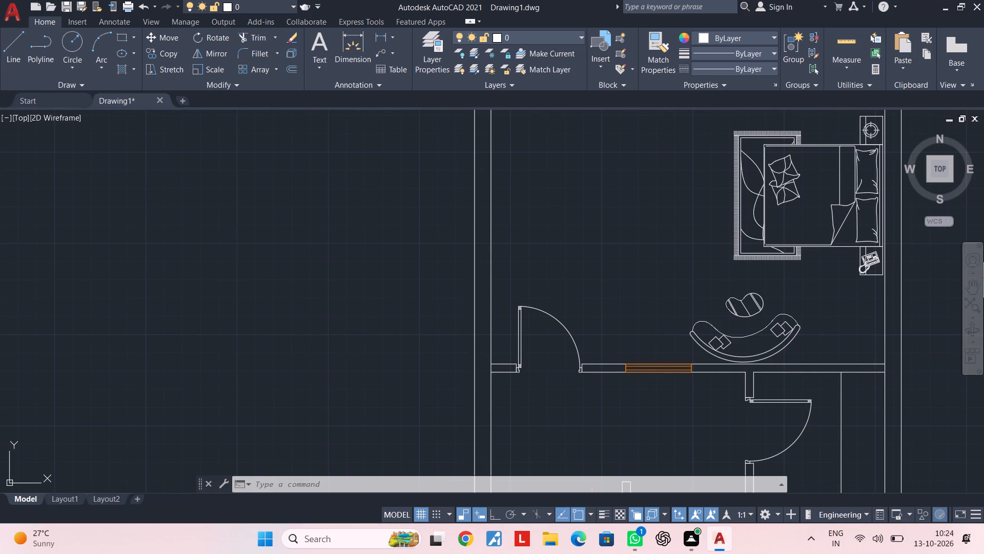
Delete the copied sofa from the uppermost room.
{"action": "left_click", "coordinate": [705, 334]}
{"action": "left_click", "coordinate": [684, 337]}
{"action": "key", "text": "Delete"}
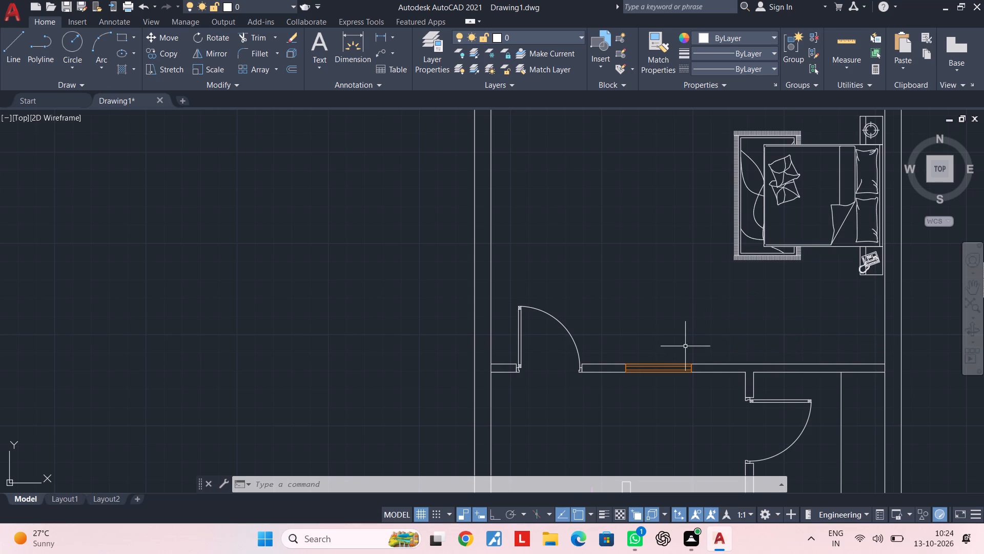
Load the 01-04-cad-blocks-net-sofas drawing in DesignCenter and look through its sofa blocks.
{"action": "scroll", "coordinate": [687, 347], "scroll_direction": "down", "scroll_amount": 2}
{"action": "middle_click_drag", "start_coordinate": [687, 347], "coordinate": [664, 345]}
{"action": "key", "text": "Escape"}
{"action": "key", "text": "Escape"}
{"action": "key", "text": "Escape"}
{"action": "key", "text": "Escape"}
{"action": "type", "text": "adc"}
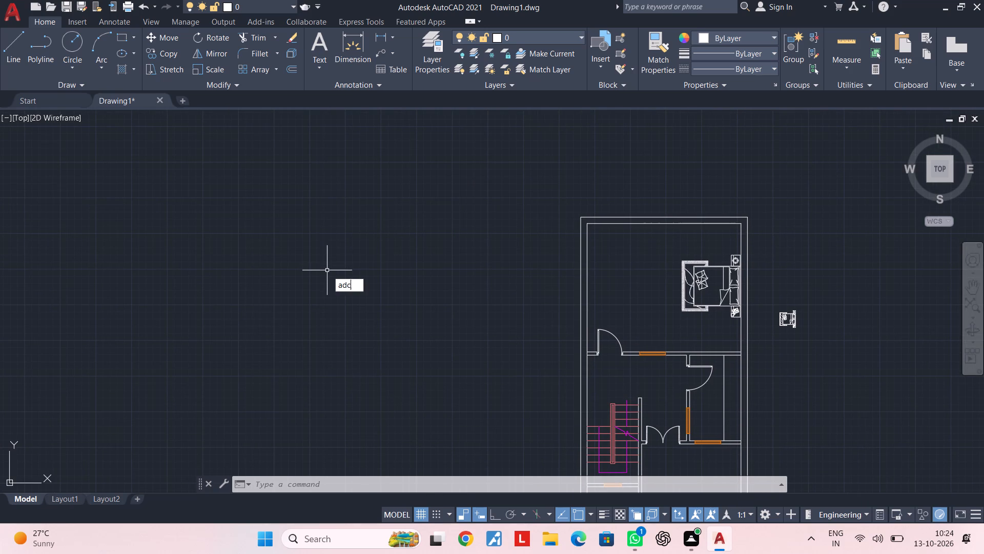
{"action": "key", "text": "space"}
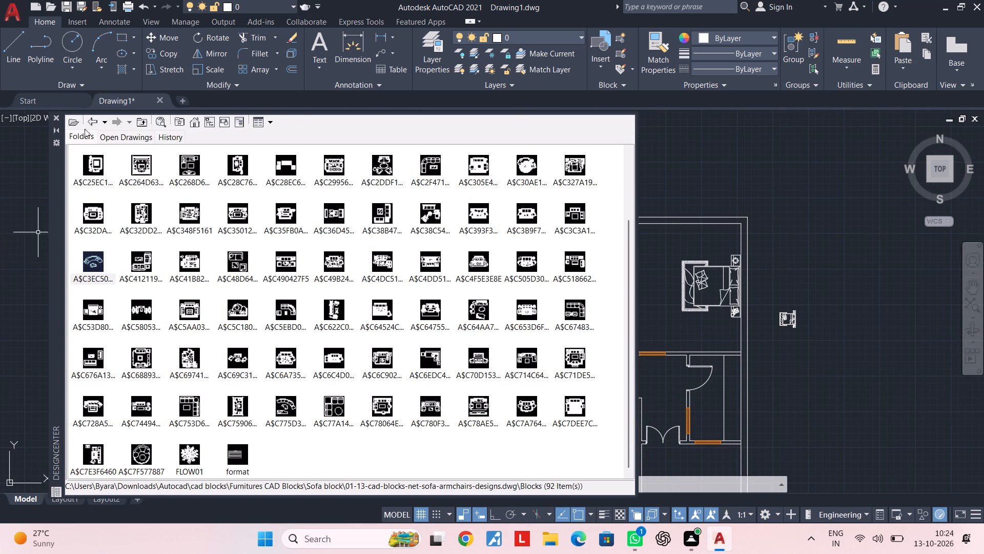
{"action": "left_click", "coordinate": [74, 121]}
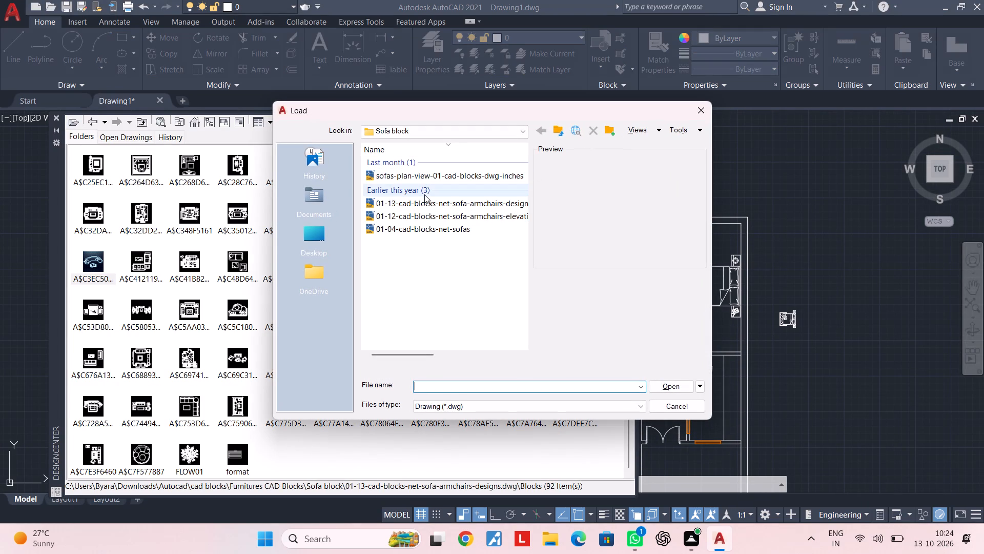
{"action": "left_click", "coordinate": [423, 199]}
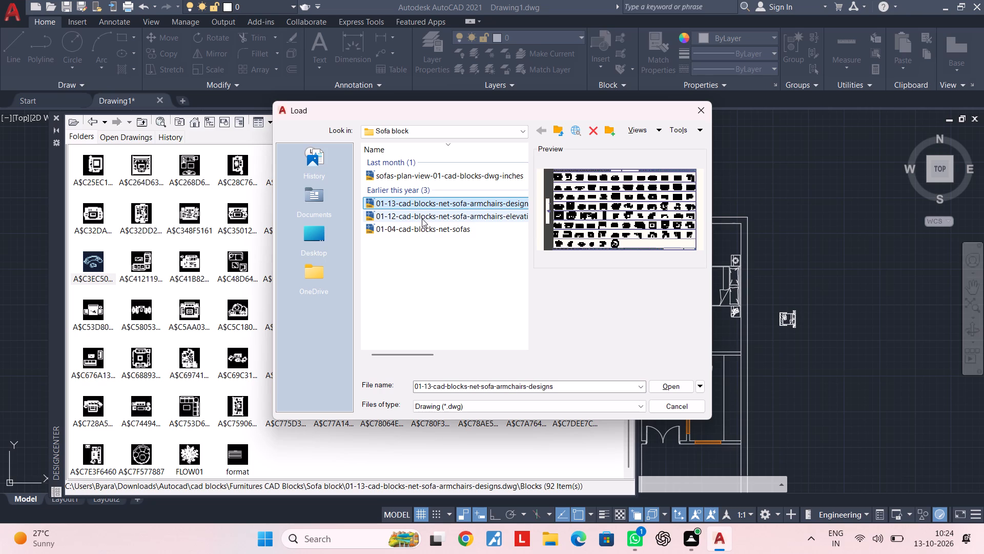
{"action": "left_click", "coordinate": [422, 226]}
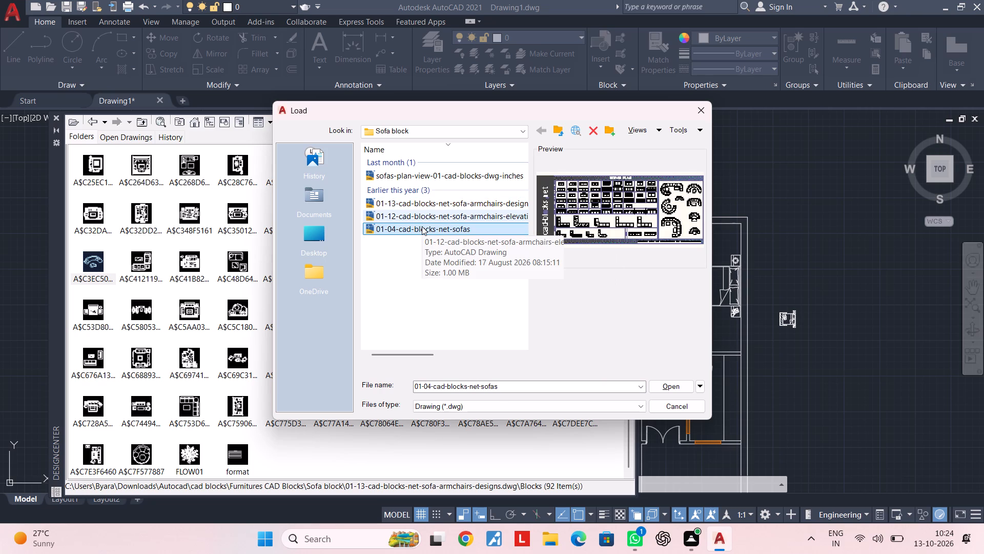
{"action": "double_click", "coordinate": [422, 226]}
{"action": "left_click", "coordinate": [77, 144]}
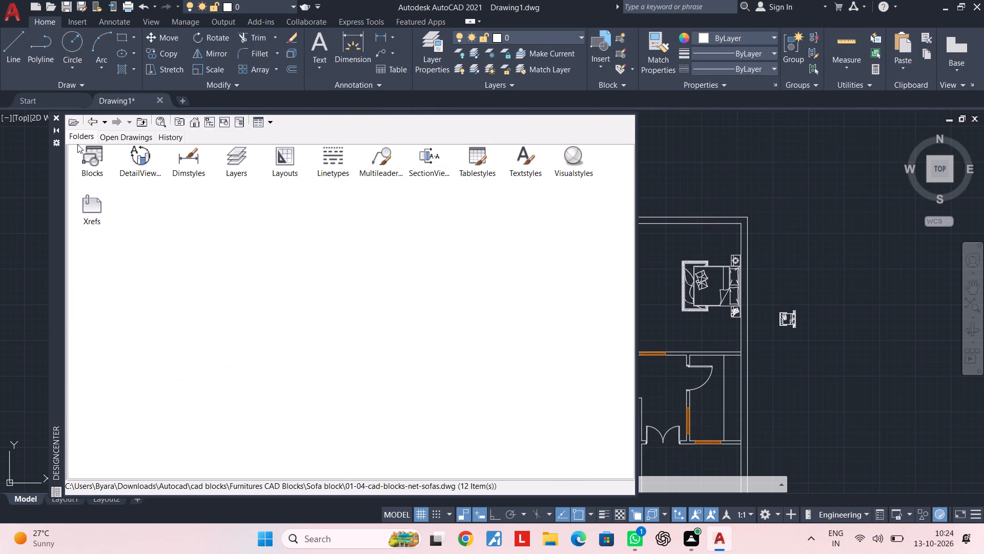
{"action": "double_click", "coordinate": [93, 154]}
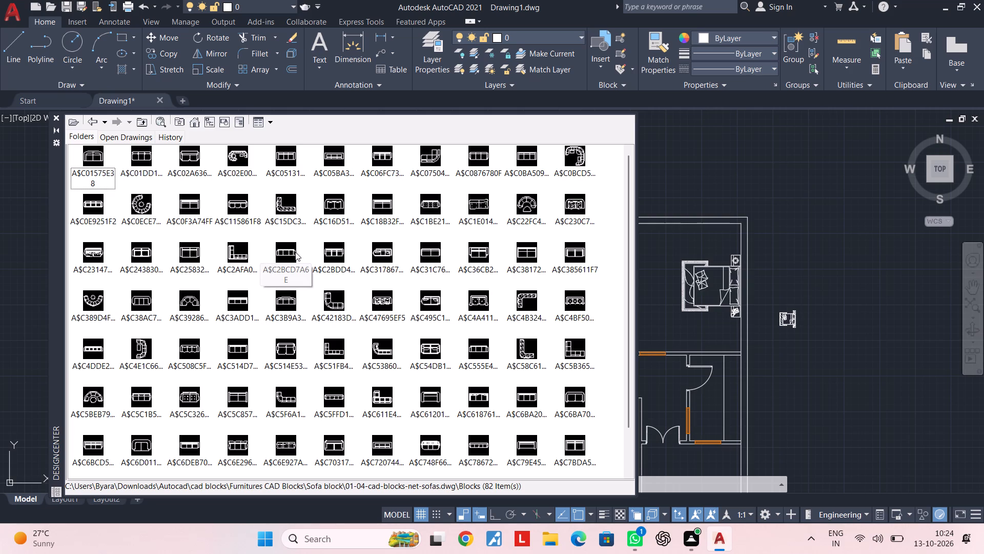
{"action": "scroll", "coordinate": [292, 269], "scroll_direction": "down", "scroll_amount": 3}
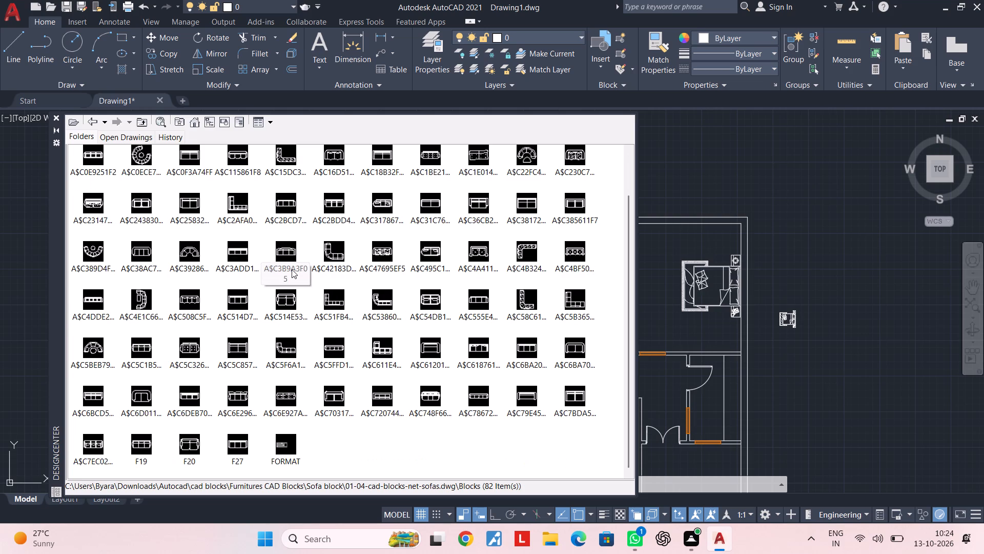
{"action": "left_click", "coordinate": [55, 114]}
Delete the small leftover bed block outside the house, beyond the uppermost room's right wall.
{"action": "middle_click_drag", "start_coordinate": [639, 291], "coordinate": [534, 258]}
{"action": "scroll", "coordinate": [709, 287], "scroll_direction": "up", "scroll_amount": 2}
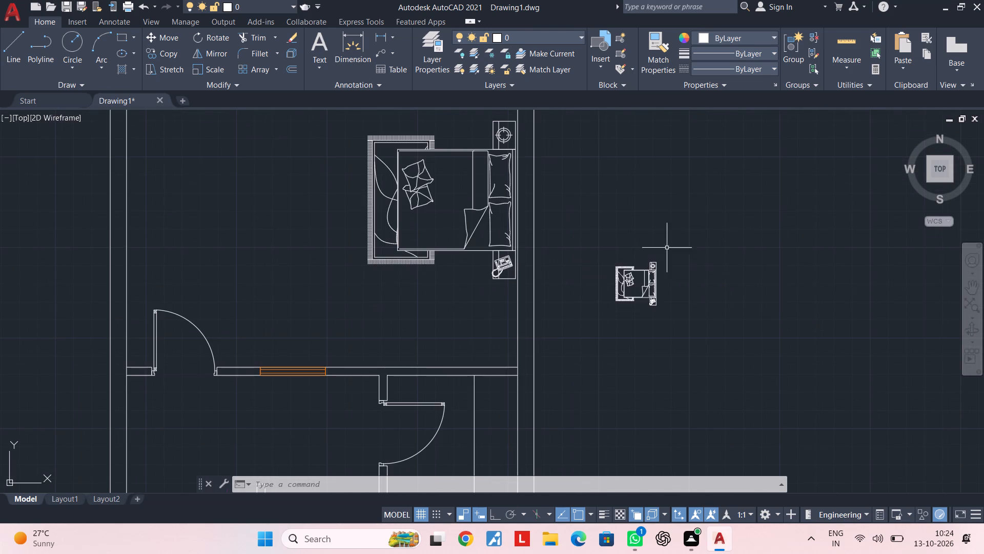
{"action": "left_click", "coordinate": [660, 236]}
{"action": "left_click", "coordinate": [608, 287]}
{"action": "key", "text": "Delete"}
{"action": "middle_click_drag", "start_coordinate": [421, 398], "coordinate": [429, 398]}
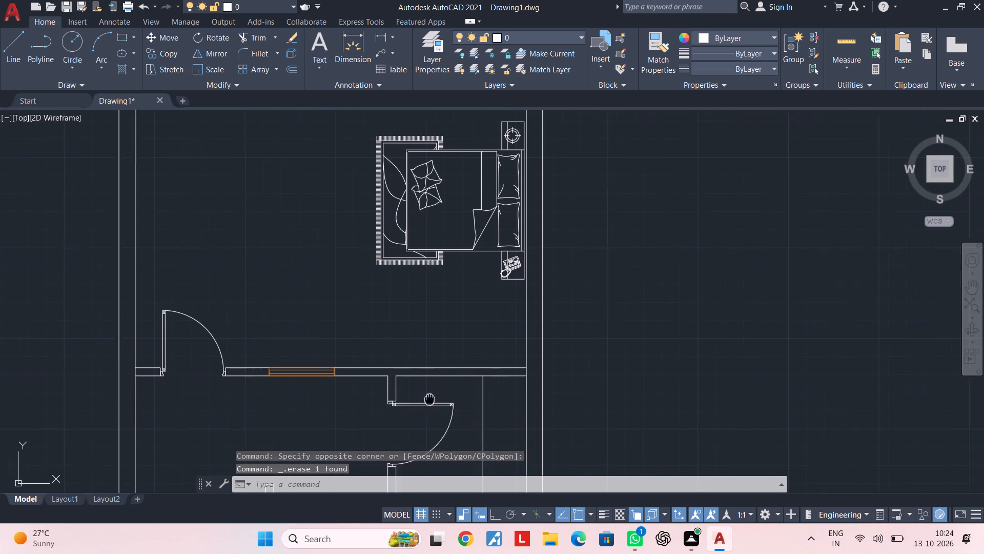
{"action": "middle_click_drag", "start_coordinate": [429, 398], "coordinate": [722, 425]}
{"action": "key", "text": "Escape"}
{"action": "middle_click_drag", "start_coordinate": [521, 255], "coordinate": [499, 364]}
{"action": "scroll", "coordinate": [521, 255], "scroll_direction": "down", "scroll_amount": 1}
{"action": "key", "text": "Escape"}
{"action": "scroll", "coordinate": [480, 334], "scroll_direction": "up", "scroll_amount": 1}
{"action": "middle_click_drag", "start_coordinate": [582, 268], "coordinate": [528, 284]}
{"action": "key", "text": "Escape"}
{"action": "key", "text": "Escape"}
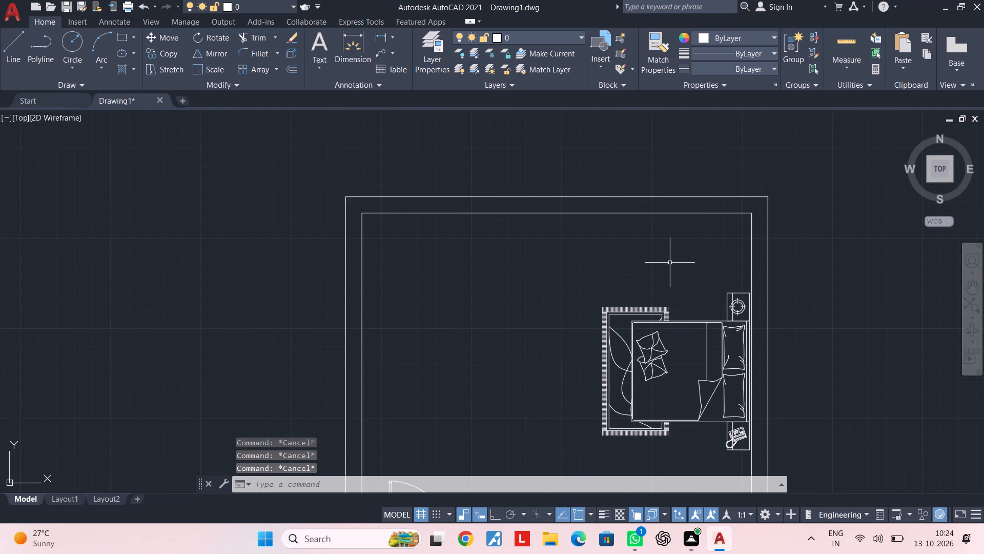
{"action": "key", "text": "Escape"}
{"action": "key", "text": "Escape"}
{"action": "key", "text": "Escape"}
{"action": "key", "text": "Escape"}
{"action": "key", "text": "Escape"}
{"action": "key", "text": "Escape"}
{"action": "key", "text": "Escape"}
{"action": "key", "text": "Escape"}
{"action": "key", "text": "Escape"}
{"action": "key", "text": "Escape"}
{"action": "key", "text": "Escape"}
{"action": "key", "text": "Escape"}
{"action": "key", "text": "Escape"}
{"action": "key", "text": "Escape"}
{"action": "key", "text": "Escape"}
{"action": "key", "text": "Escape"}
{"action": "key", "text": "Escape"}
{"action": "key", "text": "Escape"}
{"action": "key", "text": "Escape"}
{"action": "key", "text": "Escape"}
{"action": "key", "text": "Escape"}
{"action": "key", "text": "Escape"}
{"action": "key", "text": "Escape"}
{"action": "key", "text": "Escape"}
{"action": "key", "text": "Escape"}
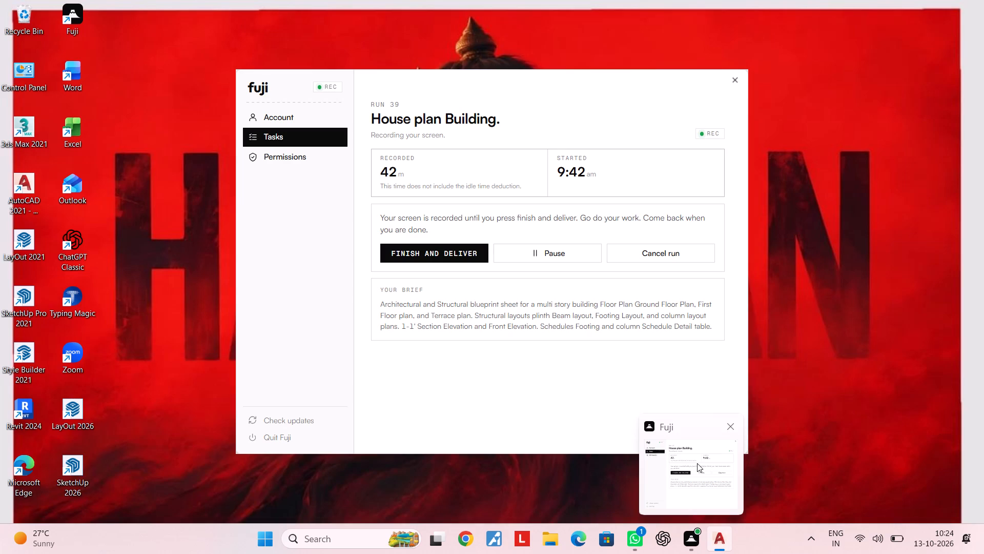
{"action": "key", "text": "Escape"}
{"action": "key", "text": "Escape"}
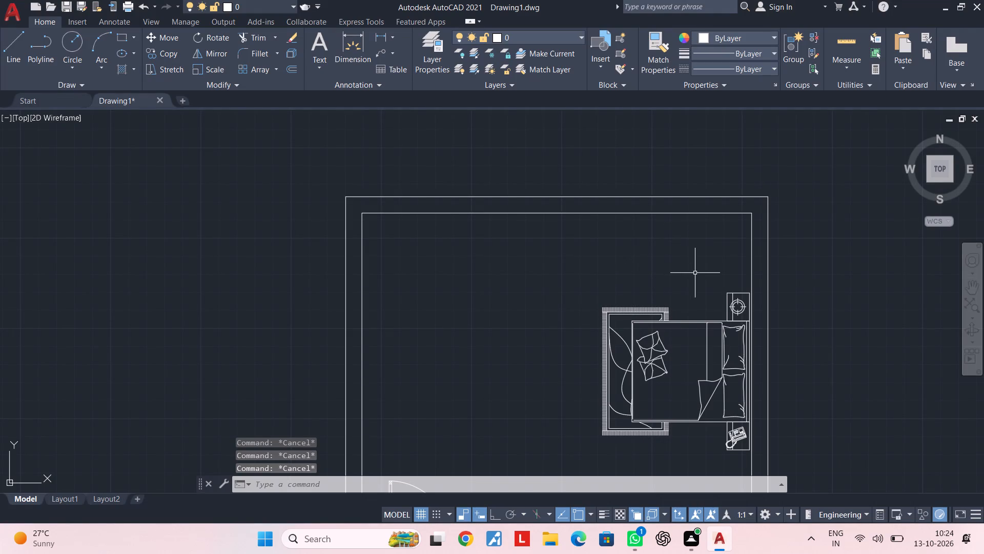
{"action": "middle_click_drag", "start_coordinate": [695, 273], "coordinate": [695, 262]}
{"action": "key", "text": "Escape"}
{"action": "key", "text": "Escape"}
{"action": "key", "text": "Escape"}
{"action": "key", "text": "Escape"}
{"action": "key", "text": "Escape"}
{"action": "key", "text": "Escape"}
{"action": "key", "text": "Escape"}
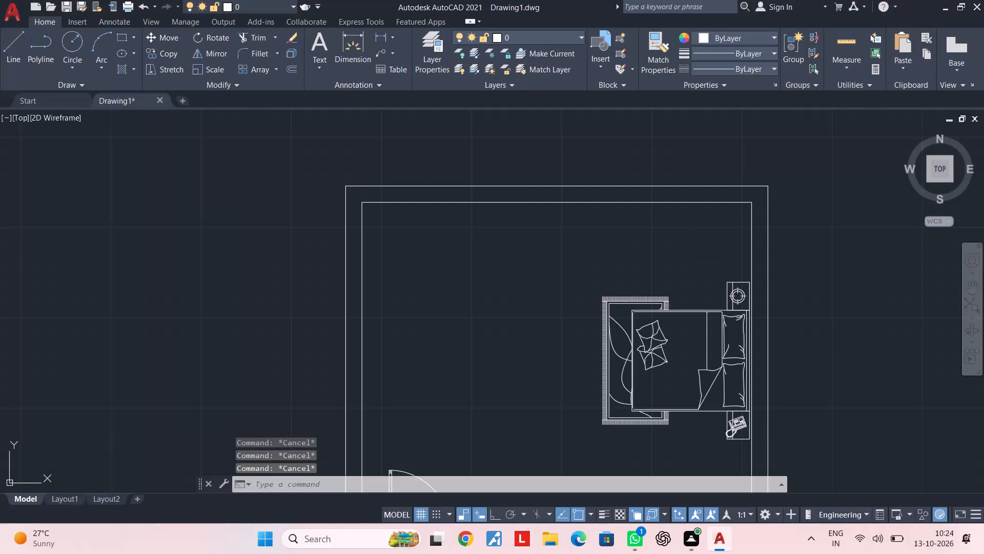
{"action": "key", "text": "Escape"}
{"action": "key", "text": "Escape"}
Draw a rectangle about 12' by 2' along the uppermost room's upper wall, starting from the room's inner upper-right corner.
{"action": "key", "text": "r"}
{"action": "type", "text": "ec"}
{"action": "key", "text": "space"}
{"action": "left_click", "coordinate": [753, 202]}
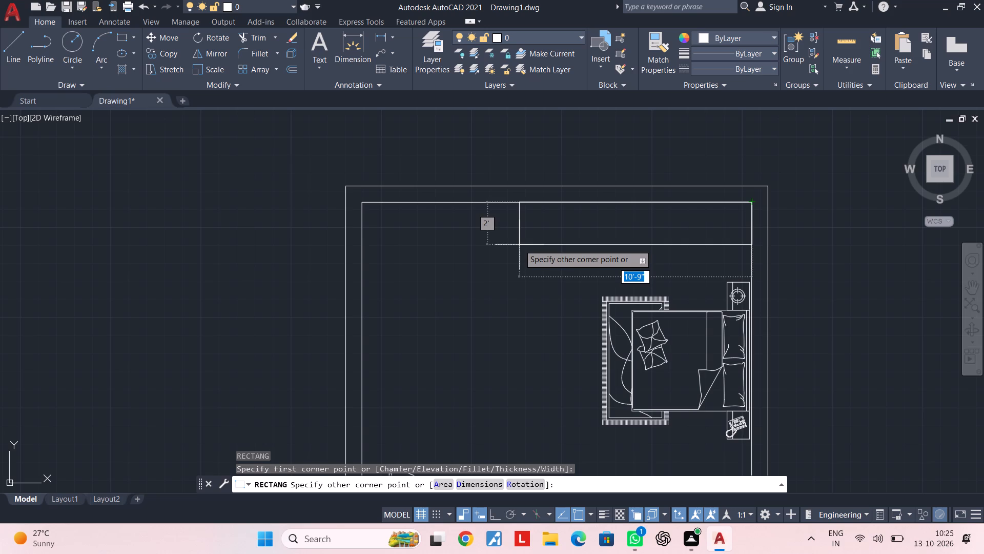
{"action": "scroll", "coordinate": [519, 245], "scroll_direction": "down", "scroll_amount": 1}
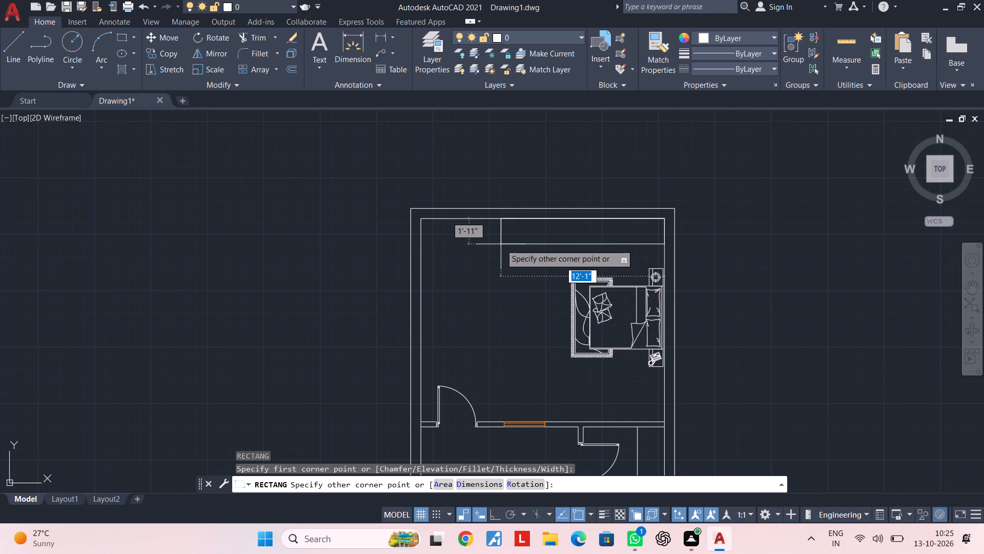
{"action": "left_click", "coordinate": [502, 244]}
{"action": "key", "text": "Escape"}
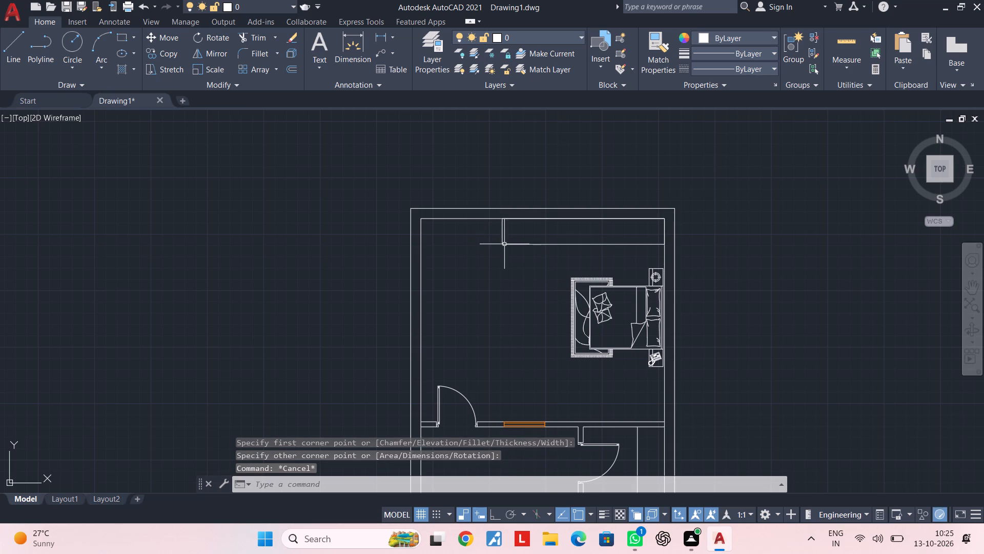
{"action": "key", "text": "Escape"}
Enlarge the bed block in the uppermost room freehand with Scale, using the middle of its headboard as base point.
{"action": "middle_click_drag", "start_coordinate": [630, 282], "coordinate": [626, 268]}
{"action": "key", "text": "Escape"}
{"action": "left_click", "coordinate": [631, 274]}
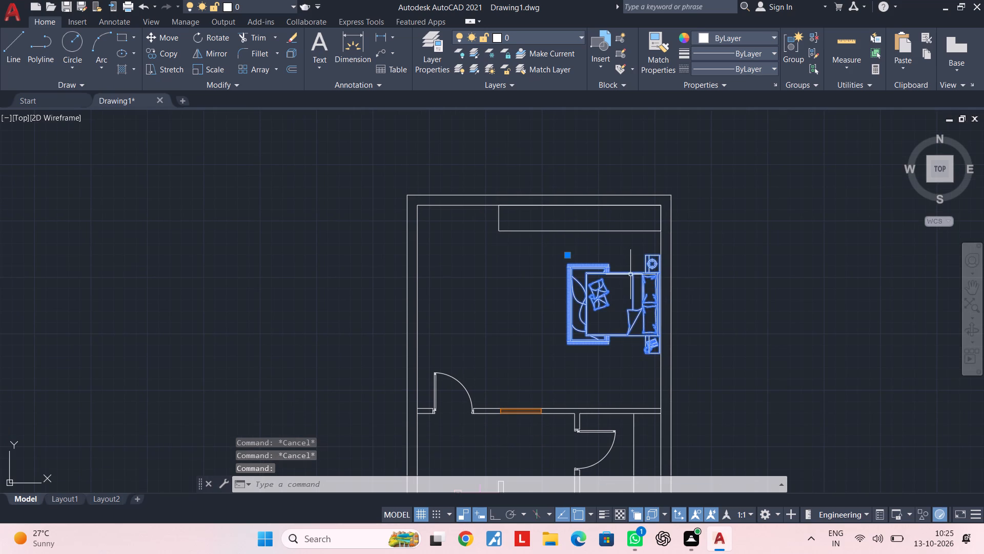
{"action": "type", "text": "sc"}
{"action": "key", "text": "space"}
{"action": "scroll", "coordinate": [666, 304], "scroll_direction": "up", "scroll_amount": 2}
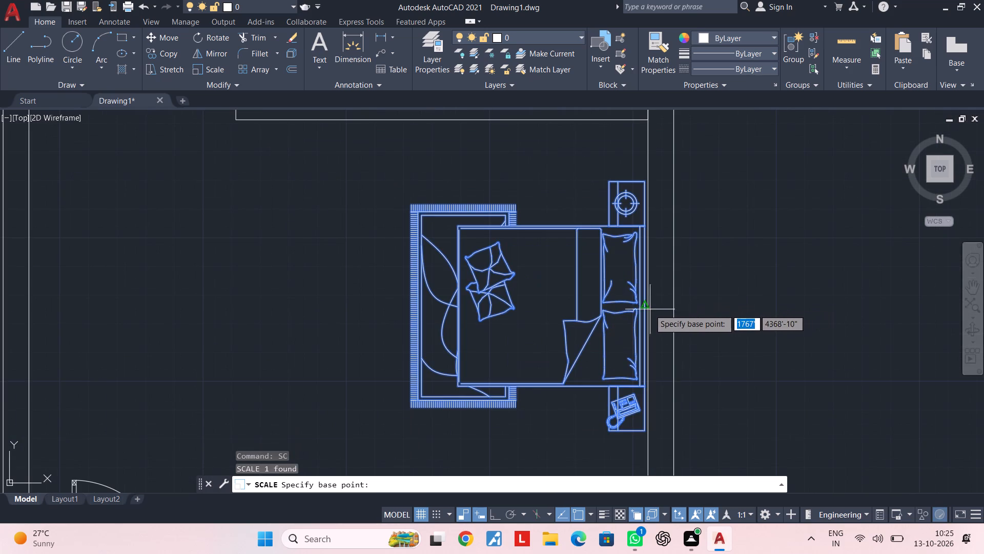
{"action": "left_click", "coordinate": [646, 306]}
{"action": "scroll", "coordinate": [554, 326], "scroll_direction": "down", "scroll_amount": 1}
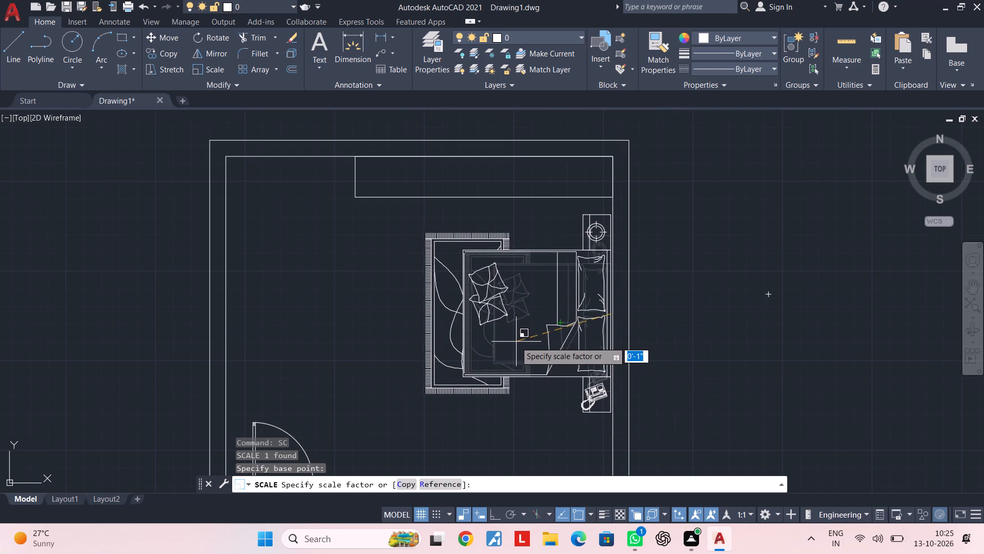
{"action": "left_click", "coordinate": [514, 342]}
{"action": "scroll", "coordinate": [485, 347], "scroll_direction": "down", "scroll_amount": 2}
{"action": "middle_click_drag", "start_coordinate": [506, 345], "coordinate": [552, 331]}
{"action": "key", "text": "Escape"}
{"action": "key", "text": "Escape"}
{"action": "scroll", "coordinate": [536, 267], "scroll_direction": "up", "scroll_amount": 2}
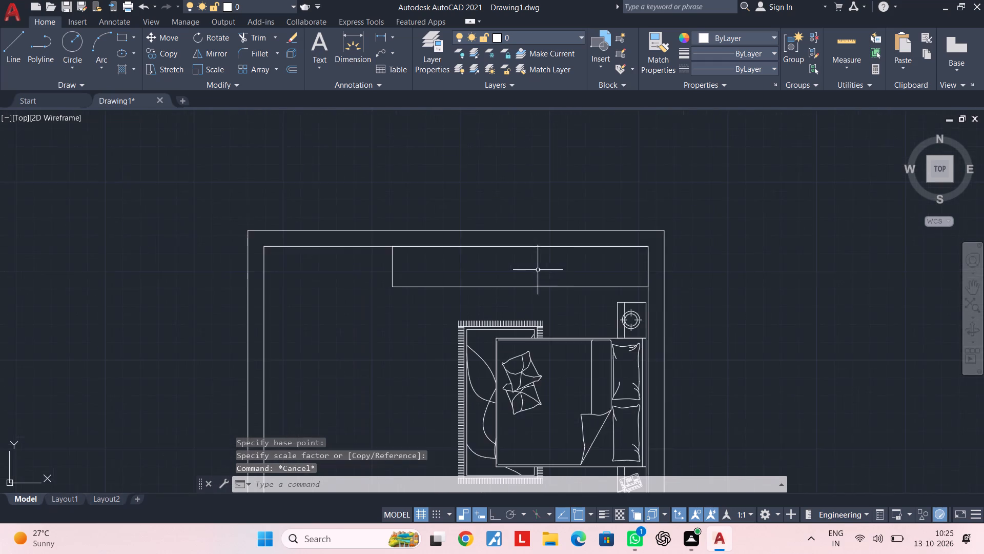
Draw a 12' horizontal line through the long rectangle by the upper wall, joining the midpoints of its short sides.
{"action": "middle_click_drag", "start_coordinate": [594, 264], "coordinate": [639, 261]}
{"action": "key", "text": "Escape"}
{"action": "key", "text": "Escape"}
{"action": "key", "text": "Escape"}
{"action": "key", "text": "Escape"}
{"action": "key", "text": "Escape"}
{"action": "key", "text": "Escape"}
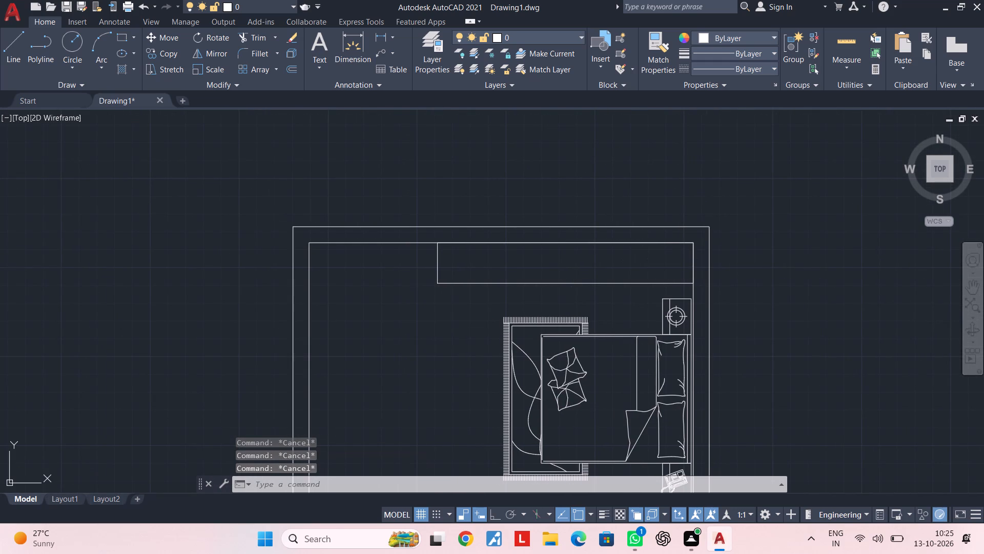
{"action": "key", "text": "Escape"}
{"action": "key", "text": "Escape"}
{"action": "type", "text": "l"}
{"action": "key", "text": "space"}
{"action": "scroll", "coordinate": [685, 267], "scroll_direction": "up", "scroll_amount": 2}
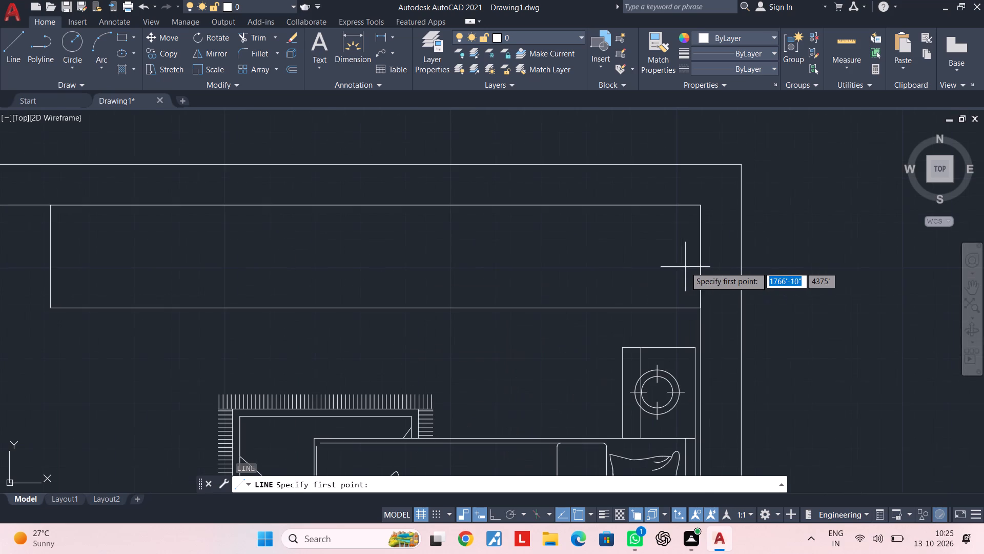
{"action": "left_click", "coordinate": [698, 258]}
{"action": "middle_click_drag", "start_coordinate": [378, 264], "coordinate": [456, 258]}
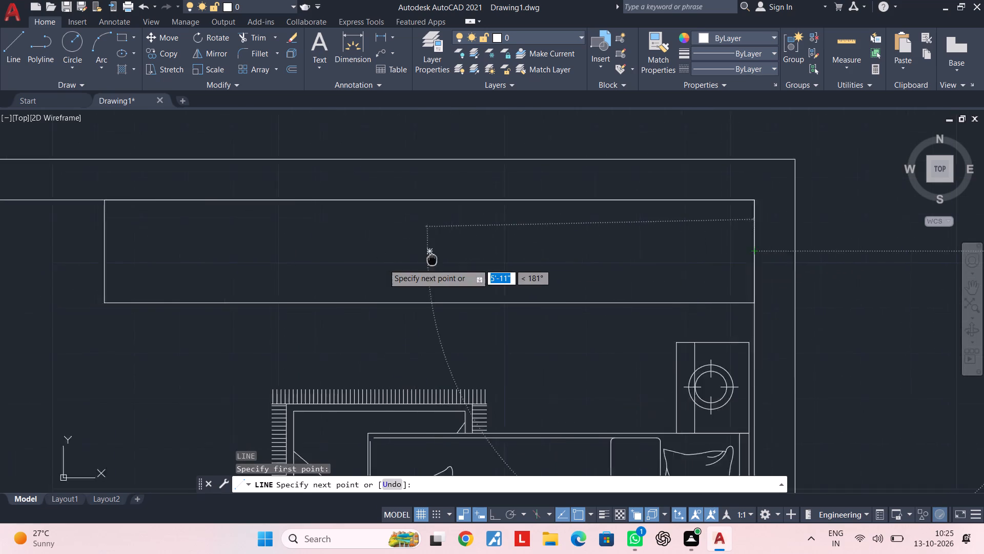
{"action": "middle_click_drag", "start_coordinate": [456, 258], "coordinate": [538, 256]}
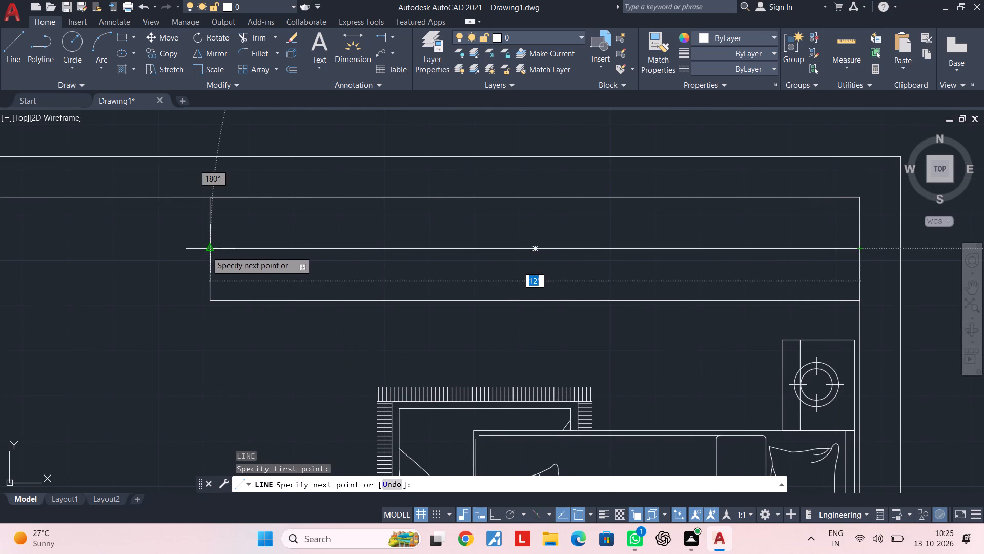
{"action": "left_click", "coordinate": [207, 251]}
{"action": "key", "text": "Escape"}
{"action": "key", "text": "Escape"}
{"action": "key", "text": "Escape"}
{"action": "key", "text": "Escape"}
{"action": "key", "text": "Escape"}
{"action": "key", "text": "Escape"}
{"action": "key", "text": "Escape"}
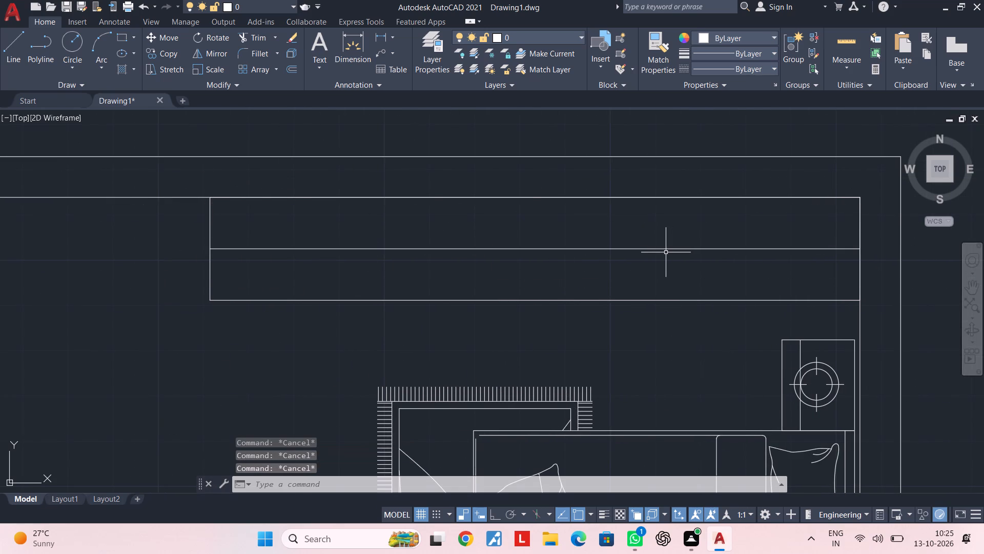
Offset the long rectangle's horizontal centre line 1" downward.
{"action": "type", "text": "of 1\""}
{"action": "key", "text": "Return"}
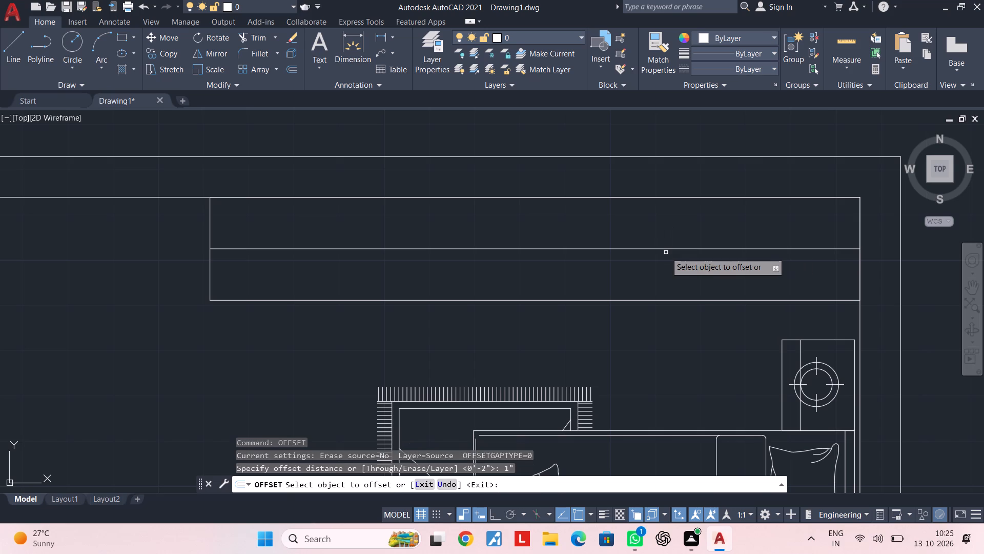
{"action": "left_click", "coordinate": [676, 249]}
{"action": "left_click", "coordinate": [677, 259]}
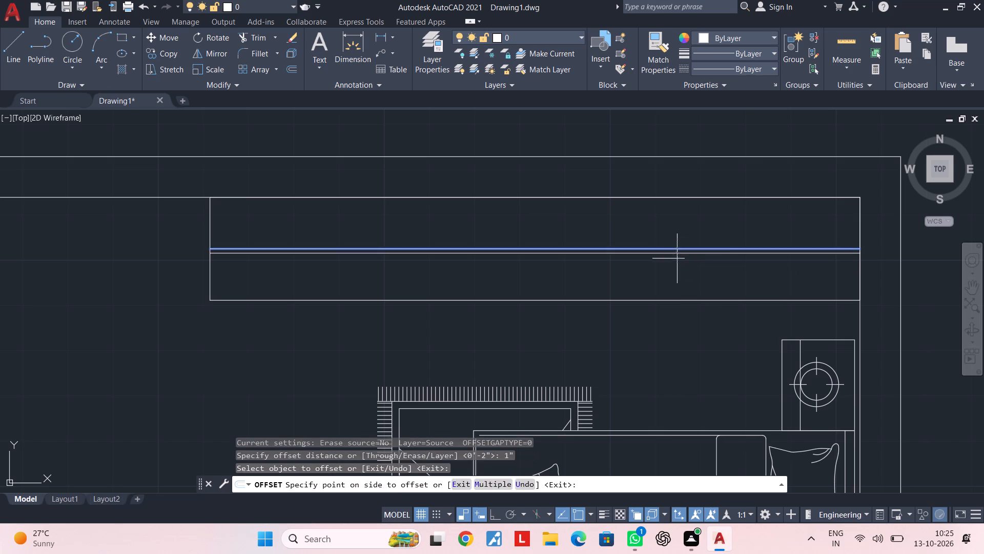
{"action": "key", "text": "Escape"}
{"action": "key", "text": "Escape"}
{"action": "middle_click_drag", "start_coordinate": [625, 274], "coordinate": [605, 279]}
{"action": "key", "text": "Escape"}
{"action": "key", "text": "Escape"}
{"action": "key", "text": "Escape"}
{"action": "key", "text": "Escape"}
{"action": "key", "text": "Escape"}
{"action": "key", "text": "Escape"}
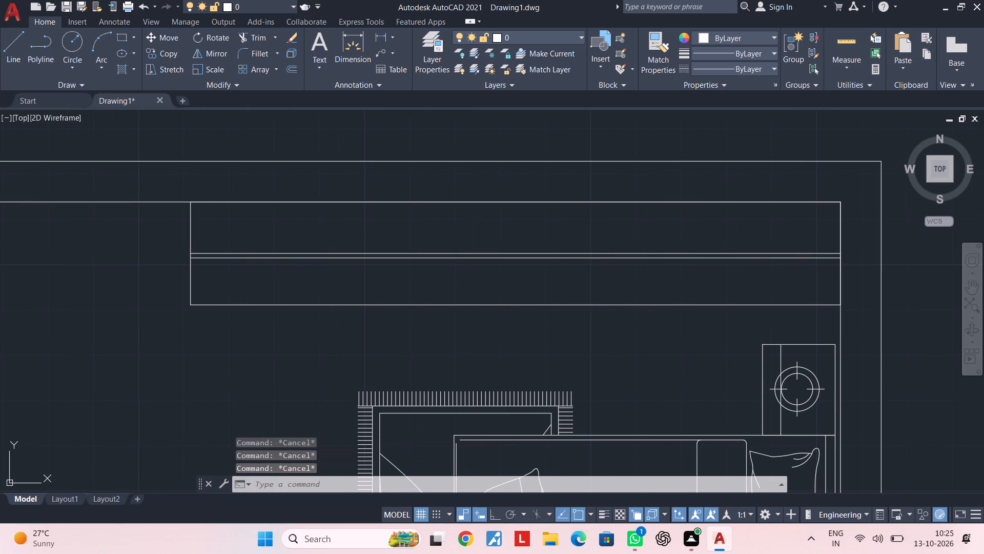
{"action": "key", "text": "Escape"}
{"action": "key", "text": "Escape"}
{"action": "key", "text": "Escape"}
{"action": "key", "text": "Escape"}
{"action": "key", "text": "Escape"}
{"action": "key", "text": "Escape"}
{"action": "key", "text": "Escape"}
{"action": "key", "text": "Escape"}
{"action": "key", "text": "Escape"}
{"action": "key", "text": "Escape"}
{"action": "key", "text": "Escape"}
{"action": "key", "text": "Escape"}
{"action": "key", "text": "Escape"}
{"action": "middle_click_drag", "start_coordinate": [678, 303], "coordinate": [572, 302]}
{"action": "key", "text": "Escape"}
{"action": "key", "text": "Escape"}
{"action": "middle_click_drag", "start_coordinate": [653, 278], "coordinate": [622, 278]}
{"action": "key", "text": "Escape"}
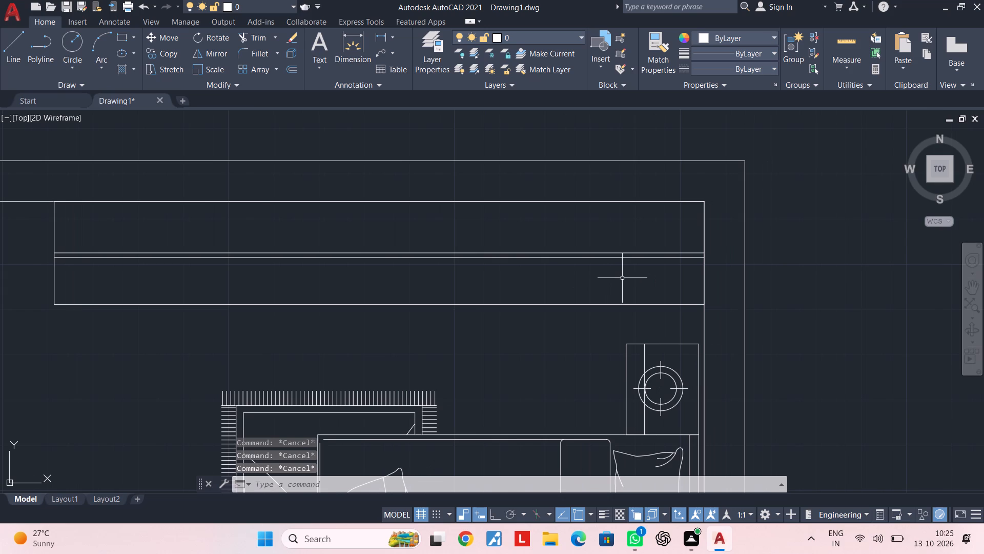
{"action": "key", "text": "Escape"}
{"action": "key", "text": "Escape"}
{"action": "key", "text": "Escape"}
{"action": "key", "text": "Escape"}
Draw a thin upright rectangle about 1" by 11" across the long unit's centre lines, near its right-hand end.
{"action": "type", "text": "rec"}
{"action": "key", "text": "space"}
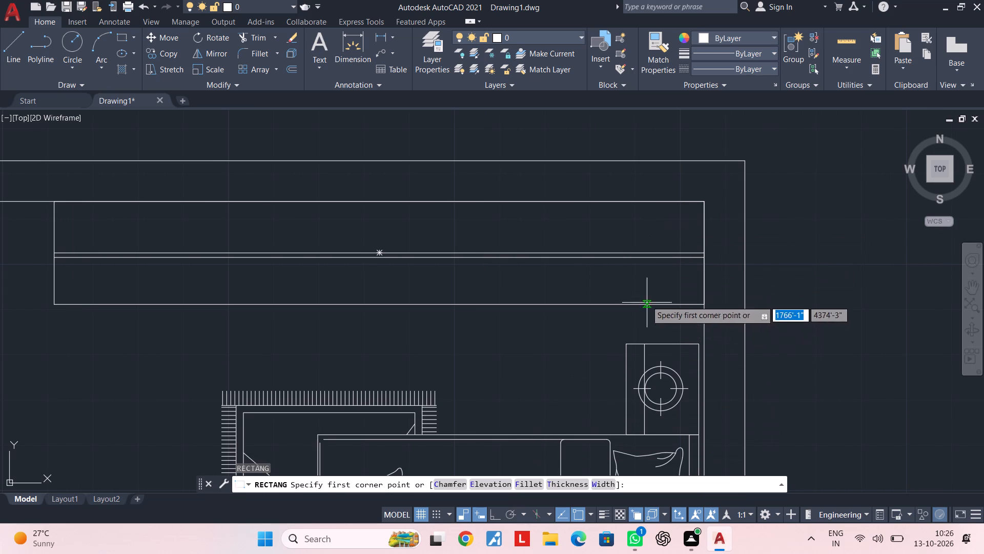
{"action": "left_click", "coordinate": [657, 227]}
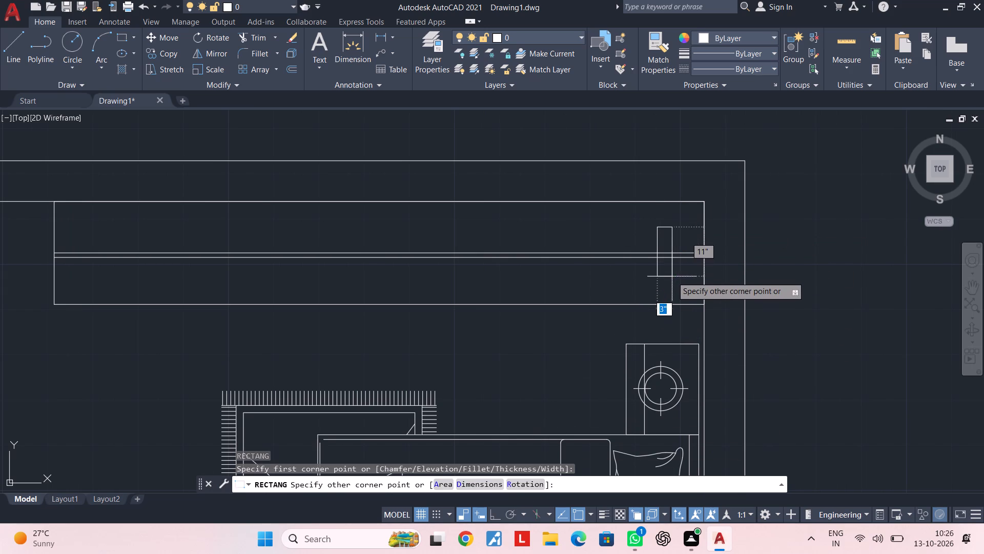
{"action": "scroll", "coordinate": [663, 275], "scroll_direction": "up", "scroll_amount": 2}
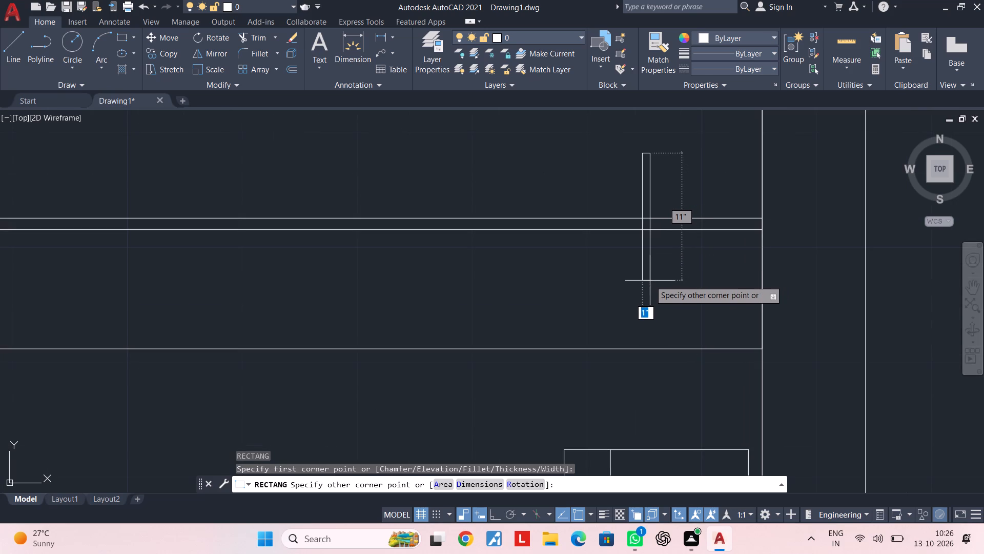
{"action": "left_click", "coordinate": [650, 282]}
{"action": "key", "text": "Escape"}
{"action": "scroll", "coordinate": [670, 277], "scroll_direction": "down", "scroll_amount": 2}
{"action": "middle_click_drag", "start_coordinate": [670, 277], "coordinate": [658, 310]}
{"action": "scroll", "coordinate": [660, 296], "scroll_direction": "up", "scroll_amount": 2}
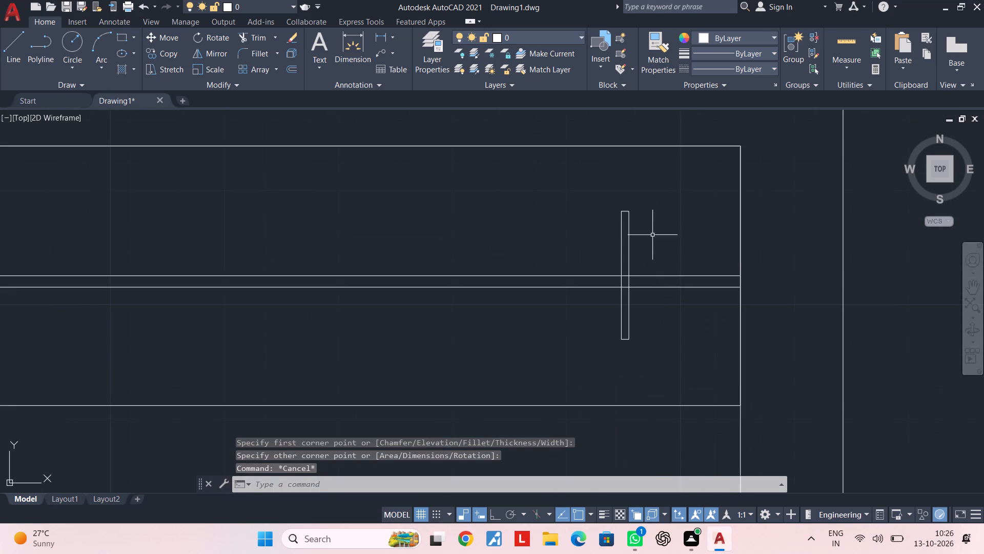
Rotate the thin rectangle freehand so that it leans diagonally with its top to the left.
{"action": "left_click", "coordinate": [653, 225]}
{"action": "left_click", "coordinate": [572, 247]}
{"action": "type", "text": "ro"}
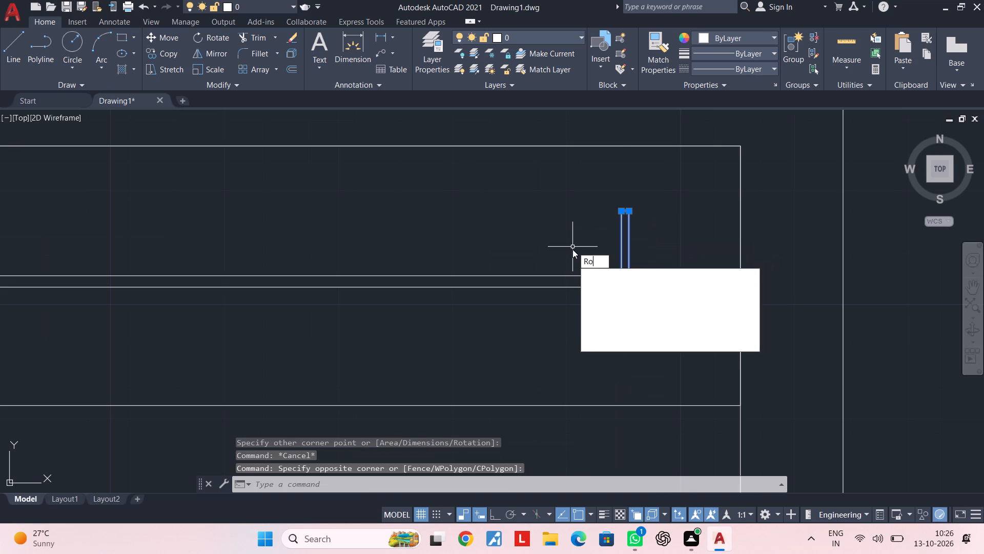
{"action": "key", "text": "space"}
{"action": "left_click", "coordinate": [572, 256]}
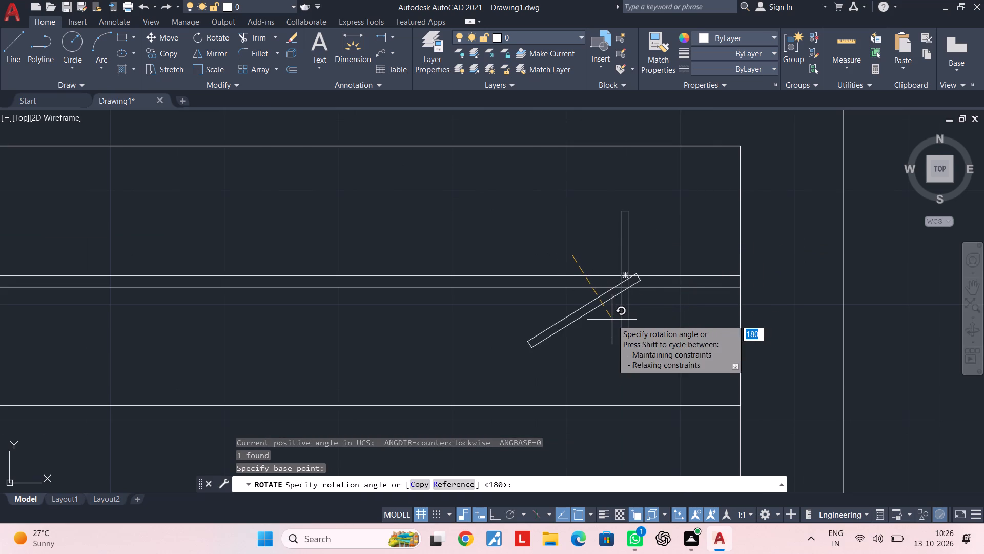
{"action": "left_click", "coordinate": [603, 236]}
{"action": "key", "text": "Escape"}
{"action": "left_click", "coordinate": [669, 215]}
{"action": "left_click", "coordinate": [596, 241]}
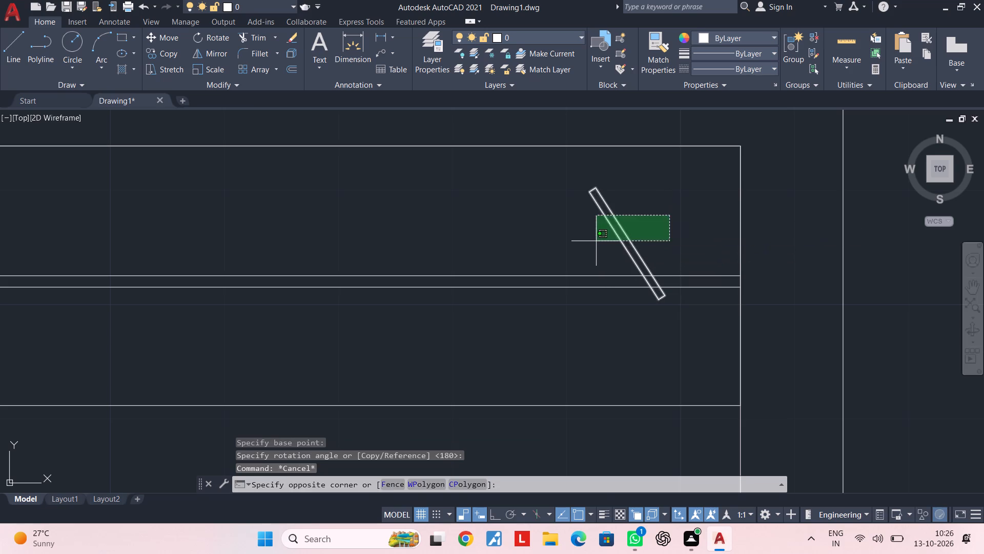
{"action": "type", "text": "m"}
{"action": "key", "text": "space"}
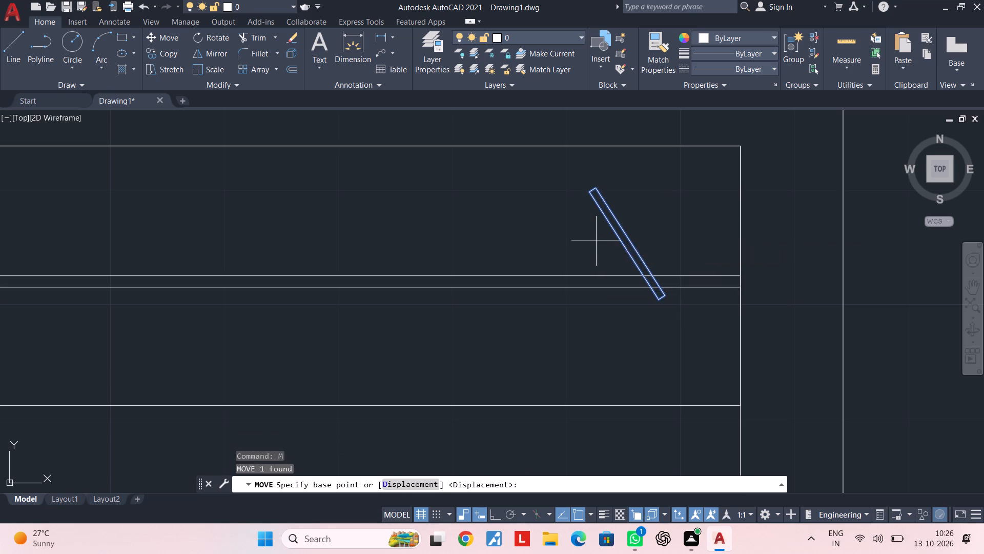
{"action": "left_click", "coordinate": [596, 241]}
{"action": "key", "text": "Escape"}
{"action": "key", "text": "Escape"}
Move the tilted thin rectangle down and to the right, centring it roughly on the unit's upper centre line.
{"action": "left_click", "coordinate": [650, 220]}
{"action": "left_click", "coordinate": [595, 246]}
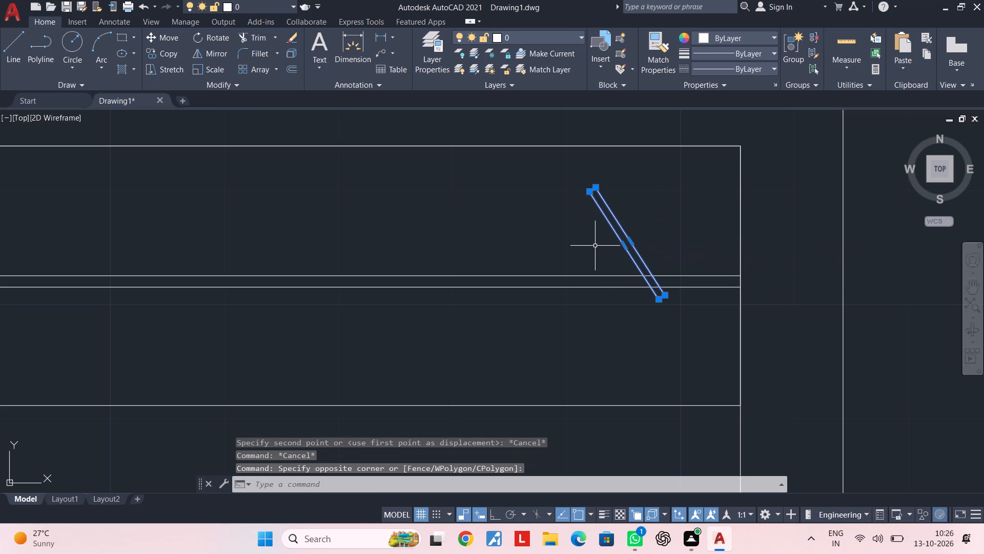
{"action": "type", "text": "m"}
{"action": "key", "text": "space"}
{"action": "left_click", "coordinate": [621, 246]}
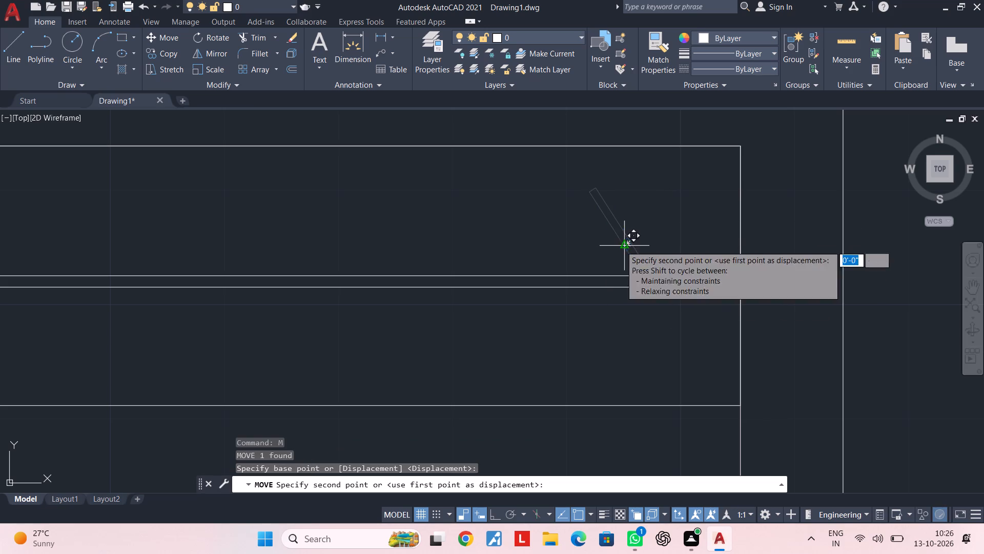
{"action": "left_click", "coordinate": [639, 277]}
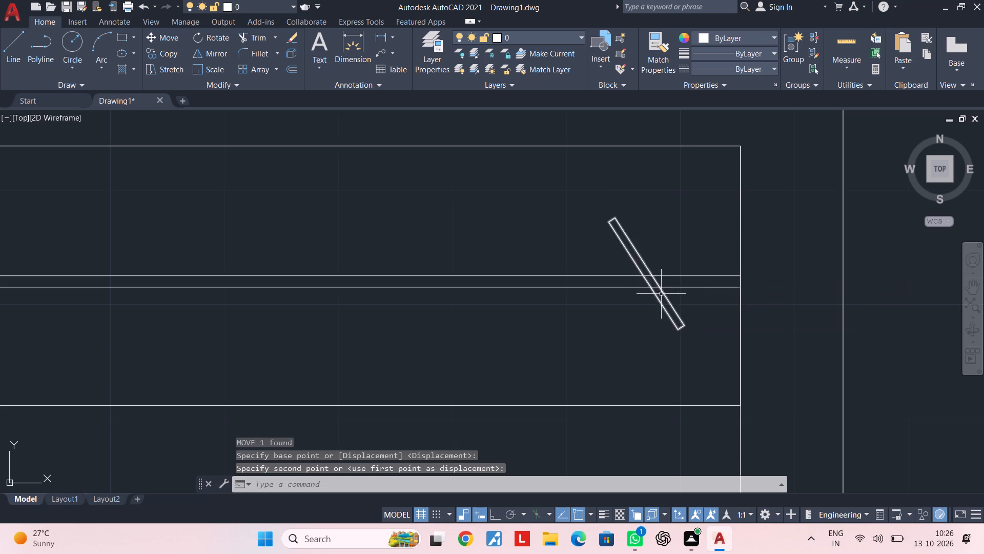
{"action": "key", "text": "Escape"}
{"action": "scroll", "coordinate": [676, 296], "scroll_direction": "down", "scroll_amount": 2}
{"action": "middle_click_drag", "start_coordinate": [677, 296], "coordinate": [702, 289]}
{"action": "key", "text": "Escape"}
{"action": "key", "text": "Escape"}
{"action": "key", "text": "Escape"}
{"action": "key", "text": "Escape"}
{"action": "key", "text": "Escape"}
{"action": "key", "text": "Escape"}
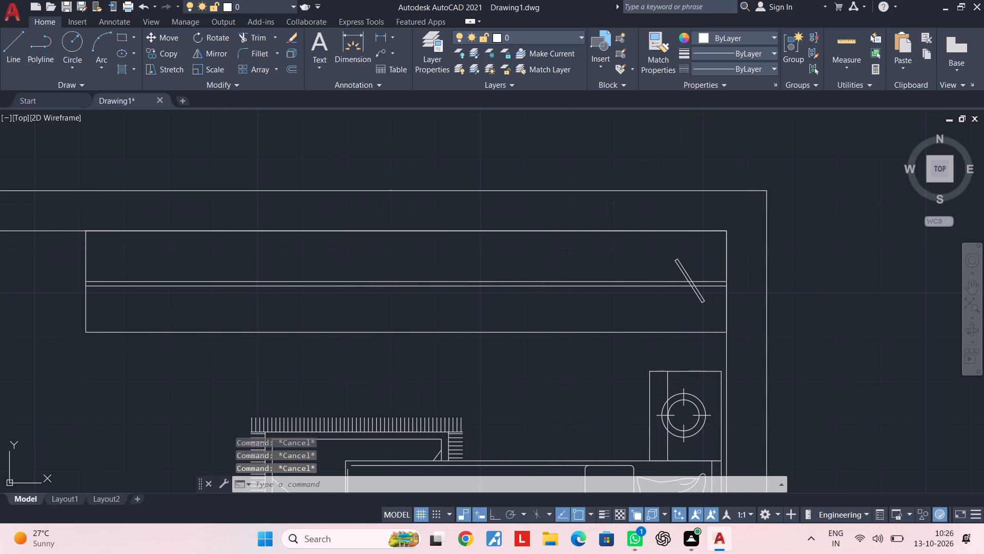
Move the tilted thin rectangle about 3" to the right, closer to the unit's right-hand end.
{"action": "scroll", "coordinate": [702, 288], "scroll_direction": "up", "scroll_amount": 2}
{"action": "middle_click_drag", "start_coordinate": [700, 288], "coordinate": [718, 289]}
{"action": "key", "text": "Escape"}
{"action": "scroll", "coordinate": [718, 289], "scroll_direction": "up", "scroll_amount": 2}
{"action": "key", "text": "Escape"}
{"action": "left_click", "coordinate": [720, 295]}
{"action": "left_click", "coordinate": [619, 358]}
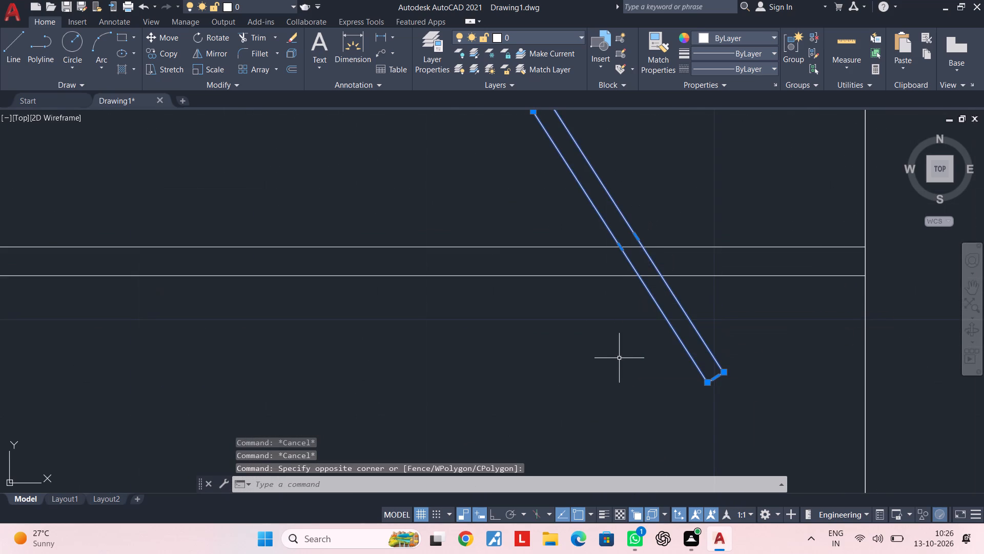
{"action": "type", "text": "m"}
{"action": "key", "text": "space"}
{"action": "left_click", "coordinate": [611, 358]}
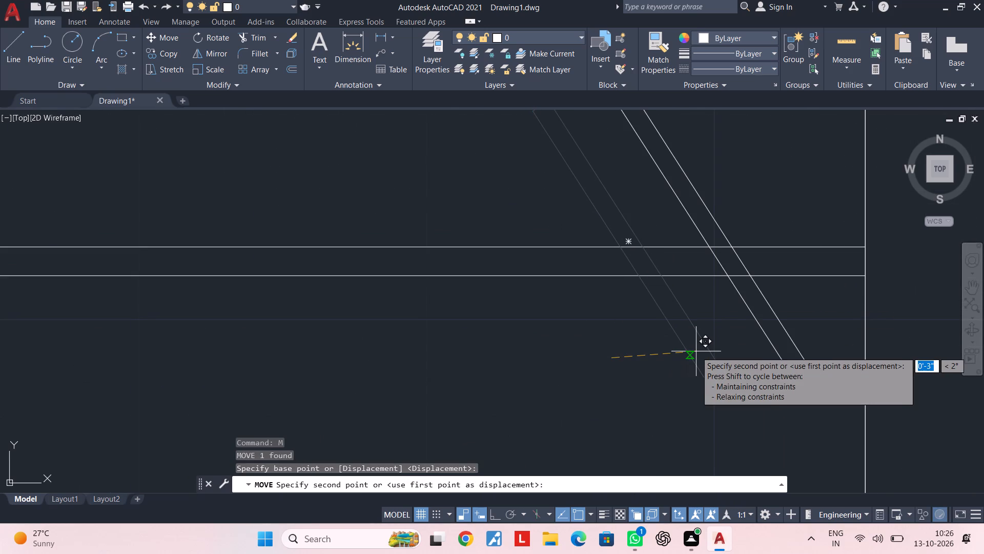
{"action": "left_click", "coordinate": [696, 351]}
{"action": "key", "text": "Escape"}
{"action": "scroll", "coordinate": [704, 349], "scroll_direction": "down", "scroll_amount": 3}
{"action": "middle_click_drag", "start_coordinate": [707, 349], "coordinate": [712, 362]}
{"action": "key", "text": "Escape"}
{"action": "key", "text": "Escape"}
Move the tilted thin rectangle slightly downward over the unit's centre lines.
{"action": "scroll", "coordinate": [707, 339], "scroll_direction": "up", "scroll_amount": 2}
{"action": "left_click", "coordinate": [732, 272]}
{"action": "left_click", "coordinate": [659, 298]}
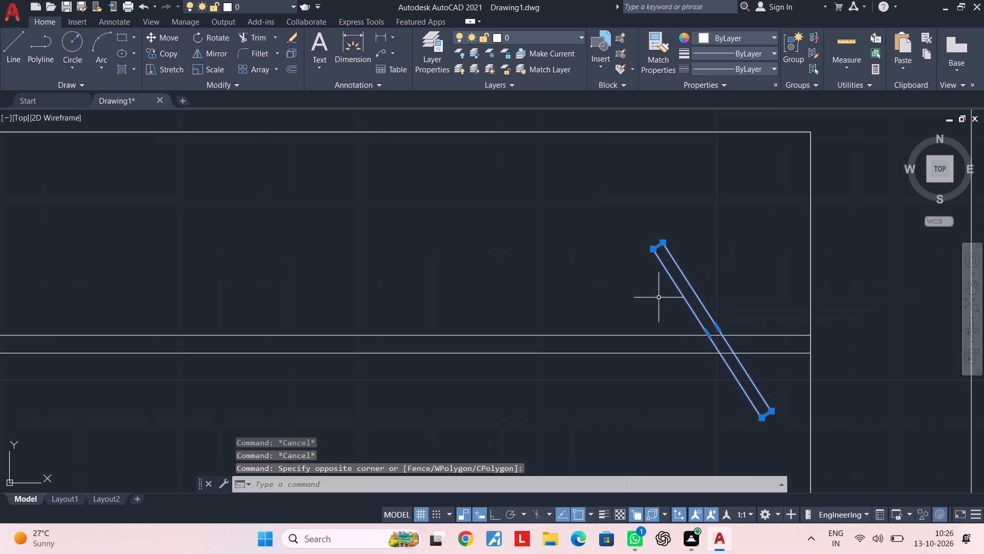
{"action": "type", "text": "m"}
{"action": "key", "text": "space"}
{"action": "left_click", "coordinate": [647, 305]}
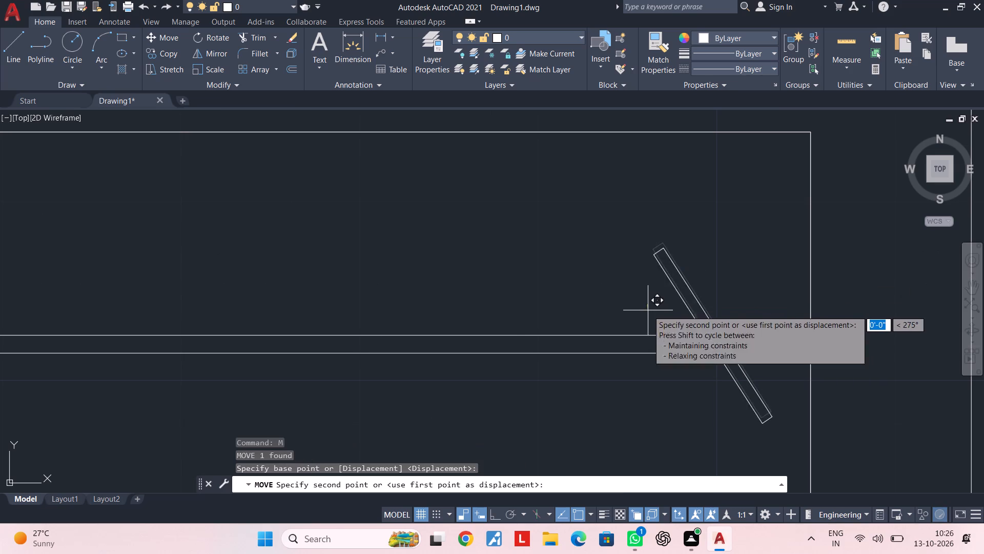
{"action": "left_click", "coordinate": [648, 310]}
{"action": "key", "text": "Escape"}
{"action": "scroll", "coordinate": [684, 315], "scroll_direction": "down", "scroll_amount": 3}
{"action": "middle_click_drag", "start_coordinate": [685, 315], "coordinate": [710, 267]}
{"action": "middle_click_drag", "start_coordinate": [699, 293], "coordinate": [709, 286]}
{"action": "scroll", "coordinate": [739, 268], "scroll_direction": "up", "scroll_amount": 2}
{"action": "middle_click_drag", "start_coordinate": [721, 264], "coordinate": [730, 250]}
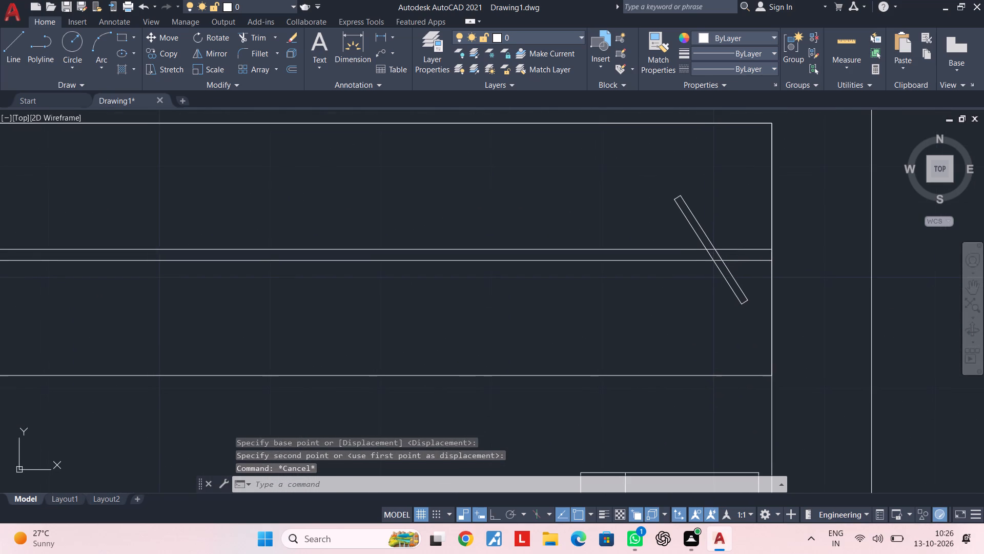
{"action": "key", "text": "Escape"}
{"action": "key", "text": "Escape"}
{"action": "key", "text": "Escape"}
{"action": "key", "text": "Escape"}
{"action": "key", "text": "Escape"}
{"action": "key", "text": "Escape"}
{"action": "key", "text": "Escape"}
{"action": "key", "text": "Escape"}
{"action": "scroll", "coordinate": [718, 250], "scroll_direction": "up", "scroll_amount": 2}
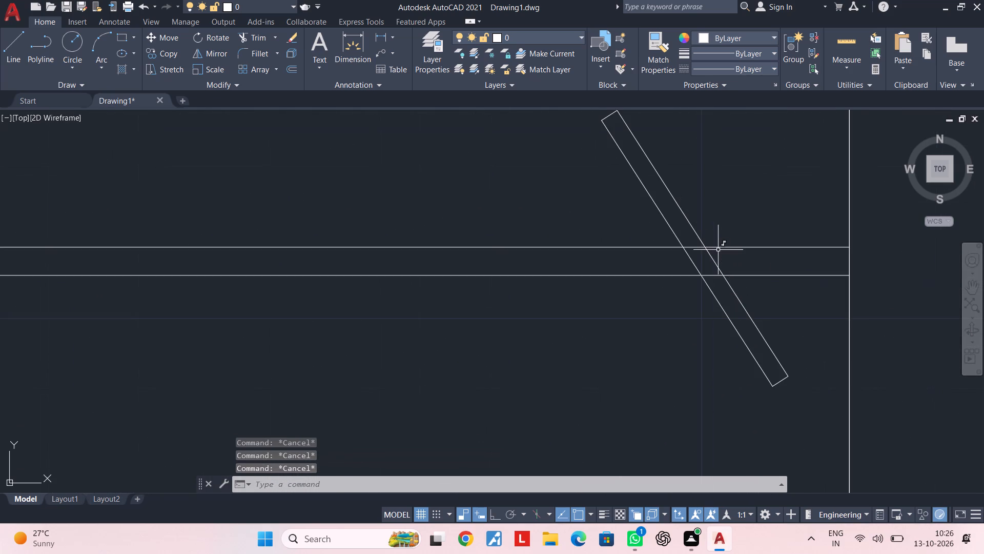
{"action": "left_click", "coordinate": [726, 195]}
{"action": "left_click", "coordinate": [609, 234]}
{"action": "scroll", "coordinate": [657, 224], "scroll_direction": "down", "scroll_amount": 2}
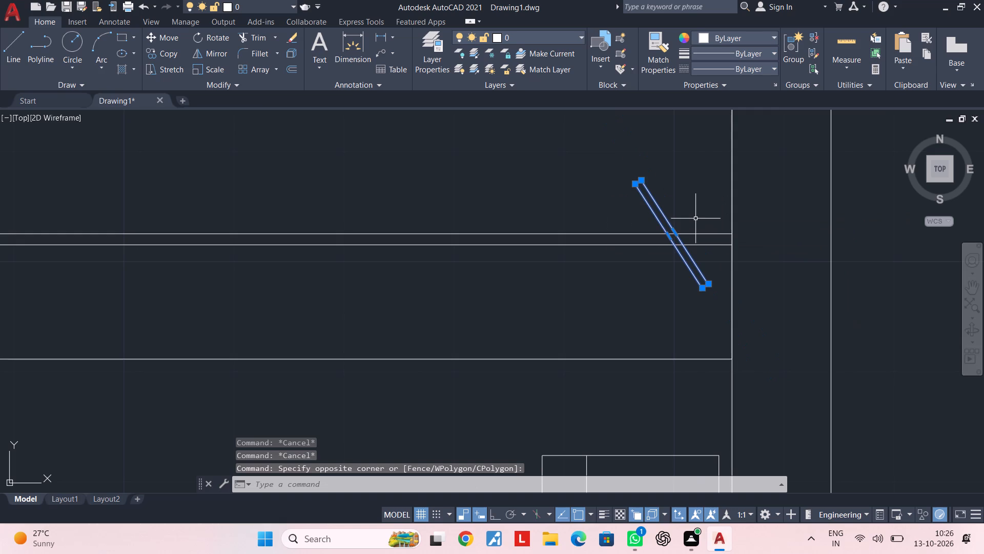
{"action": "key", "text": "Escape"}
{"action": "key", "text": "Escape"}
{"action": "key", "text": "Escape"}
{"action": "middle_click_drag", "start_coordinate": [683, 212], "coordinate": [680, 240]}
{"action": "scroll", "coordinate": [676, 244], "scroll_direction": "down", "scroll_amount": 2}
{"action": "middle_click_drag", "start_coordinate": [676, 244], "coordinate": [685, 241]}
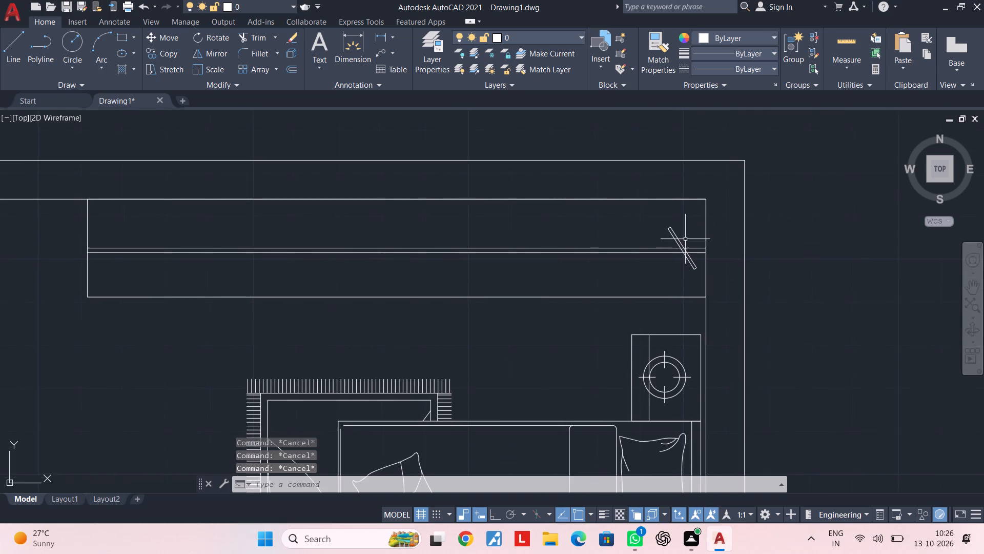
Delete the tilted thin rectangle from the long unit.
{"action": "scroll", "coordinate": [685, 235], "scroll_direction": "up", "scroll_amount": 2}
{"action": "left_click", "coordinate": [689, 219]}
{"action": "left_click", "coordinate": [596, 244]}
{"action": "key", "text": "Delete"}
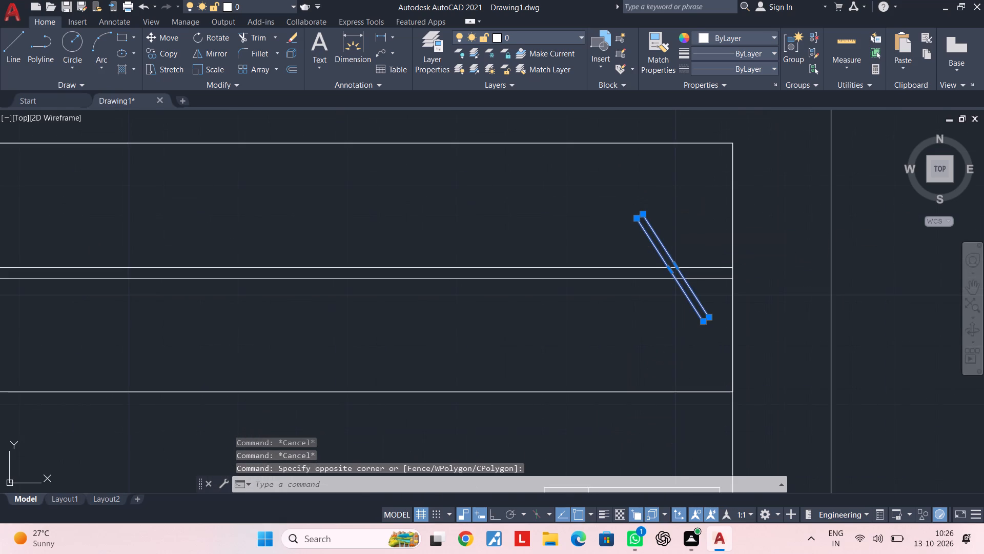
Draw a steep slanted line across the unit's two centre lines near its right-hand end, leaning to the left at the top.
{"action": "middle_click_drag", "start_coordinate": [611, 229], "coordinate": [600, 213]}
{"action": "key", "text": "Escape"}
{"action": "key", "text": "Escape"}
{"action": "key", "text": "l"}
{"action": "key", "text": "space"}
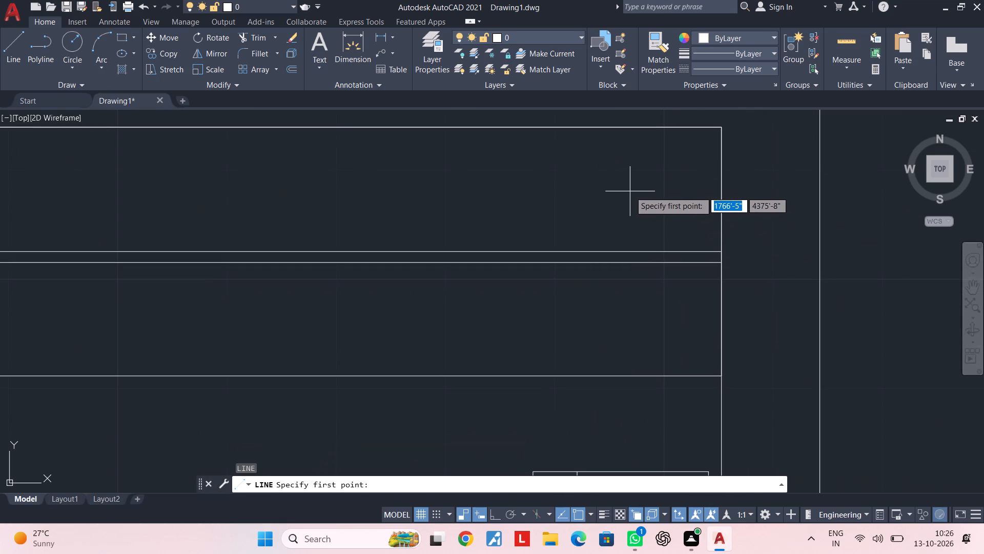
{"action": "left_click", "coordinate": [647, 186]}
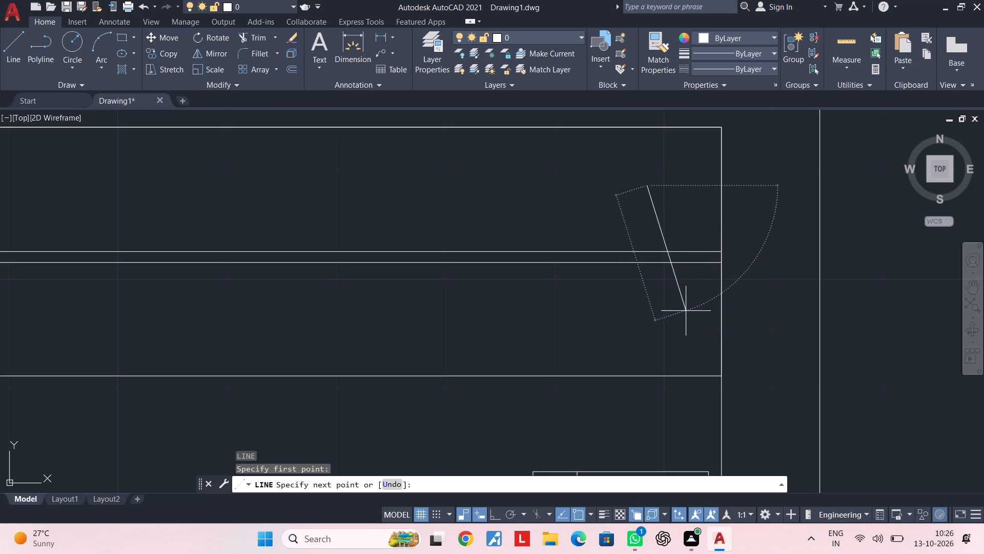
{"action": "left_click", "coordinate": [686, 311]}
{"action": "key", "text": "Escape"}
{"action": "key", "text": "Escape"}
{"action": "scroll", "coordinate": [650, 246], "scroll_direction": "up", "scroll_amount": 2}
{"action": "key", "text": "Escape"}
{"action": "key", "text": "Escape"}
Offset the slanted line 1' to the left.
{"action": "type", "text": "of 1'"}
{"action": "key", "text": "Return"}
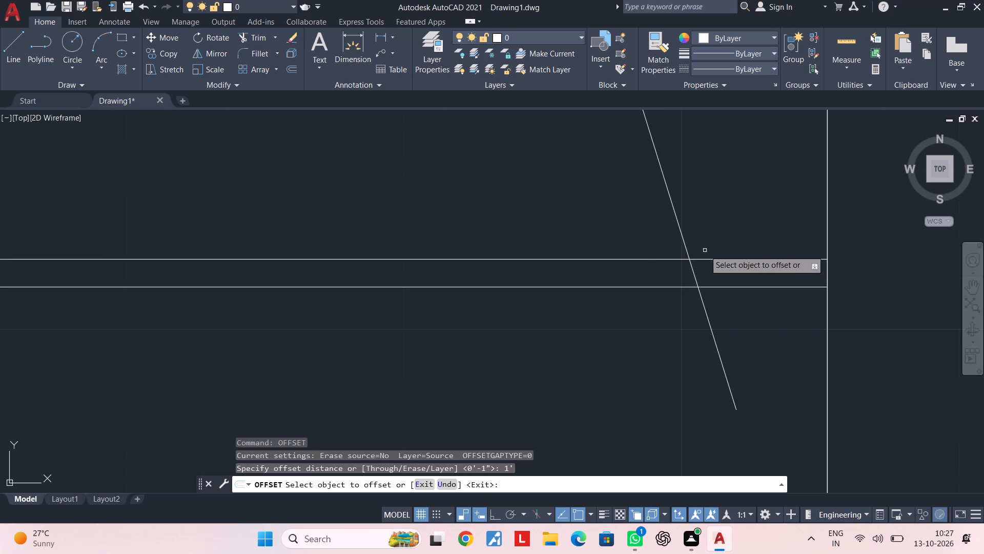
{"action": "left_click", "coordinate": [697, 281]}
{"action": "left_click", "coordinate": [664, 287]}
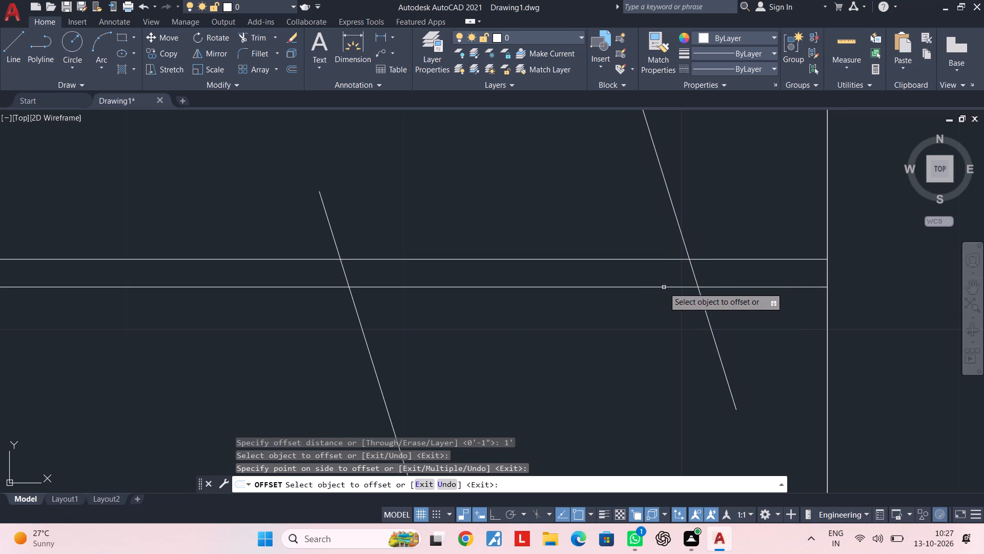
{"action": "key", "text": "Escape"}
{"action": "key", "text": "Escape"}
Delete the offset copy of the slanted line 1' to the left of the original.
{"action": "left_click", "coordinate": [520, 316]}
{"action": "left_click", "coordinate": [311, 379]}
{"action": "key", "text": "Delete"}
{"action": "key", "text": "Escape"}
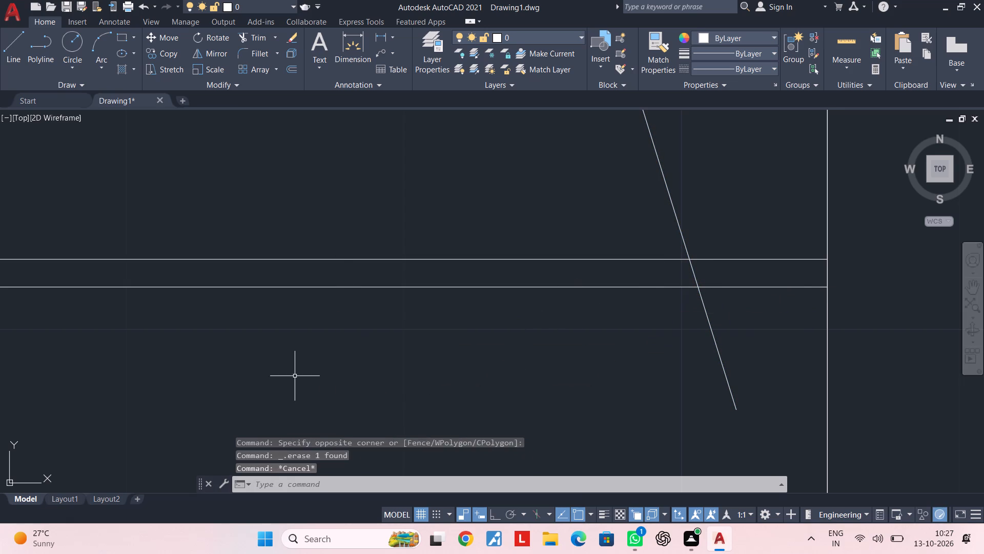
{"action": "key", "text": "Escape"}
Offset the slanted line 1" to the left.
{"action": "scroll", "coordinate": [386, 377], "scroll_direction": "down", "scroll_amount": 2}
{"action": "middle_click_drag", "start_coordinate": [480, 371], "coordinate": [483, 385]}
{"action": "middle_click_drag", "start_coordinate": [513, 355], "coordinate": [601, 334]}
{"action": "key", "text": "Escape"}
{"action": "key", "text": "Escape"}
{"action": "type", "text": "of 1\""}
{"action": "key", "text": "Return"}
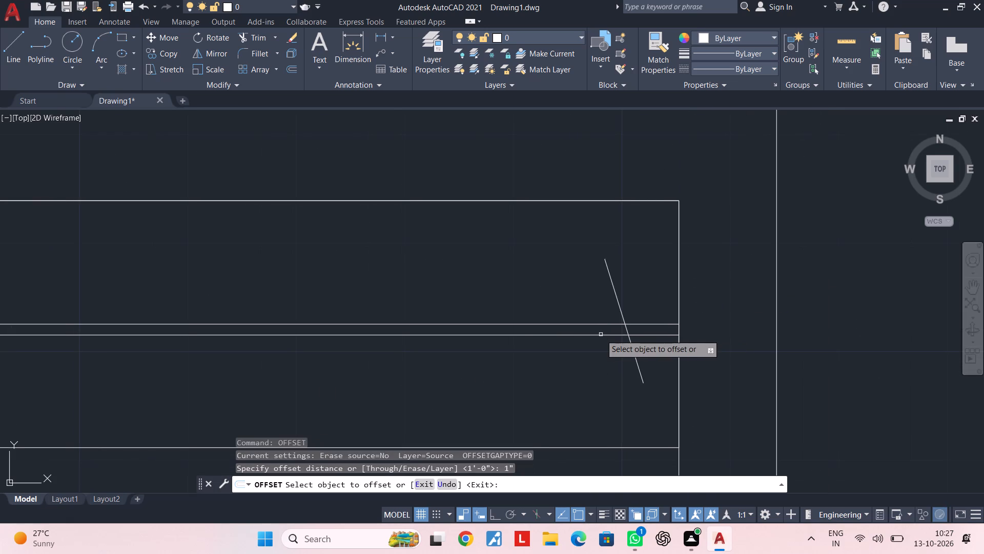
{"action": "left_click", "coordinate": [631, 348]}
{"action": "left_click", "coordinate": [616, 355]}
{"action": "key", "text": "Escape"}
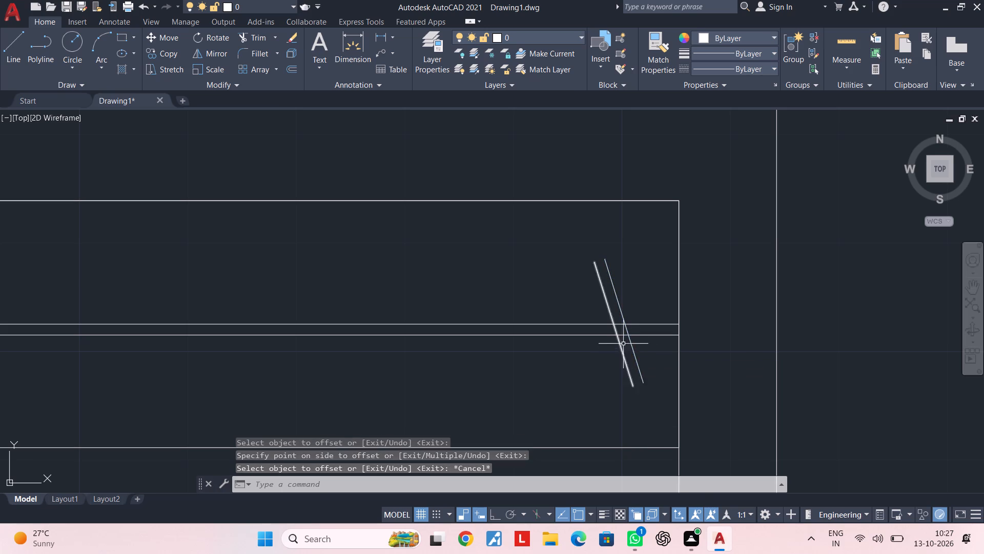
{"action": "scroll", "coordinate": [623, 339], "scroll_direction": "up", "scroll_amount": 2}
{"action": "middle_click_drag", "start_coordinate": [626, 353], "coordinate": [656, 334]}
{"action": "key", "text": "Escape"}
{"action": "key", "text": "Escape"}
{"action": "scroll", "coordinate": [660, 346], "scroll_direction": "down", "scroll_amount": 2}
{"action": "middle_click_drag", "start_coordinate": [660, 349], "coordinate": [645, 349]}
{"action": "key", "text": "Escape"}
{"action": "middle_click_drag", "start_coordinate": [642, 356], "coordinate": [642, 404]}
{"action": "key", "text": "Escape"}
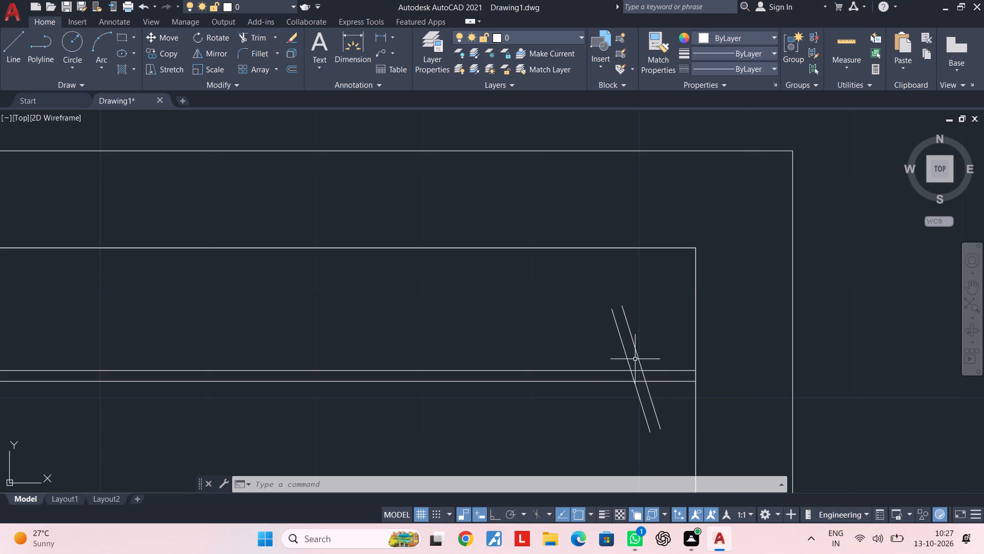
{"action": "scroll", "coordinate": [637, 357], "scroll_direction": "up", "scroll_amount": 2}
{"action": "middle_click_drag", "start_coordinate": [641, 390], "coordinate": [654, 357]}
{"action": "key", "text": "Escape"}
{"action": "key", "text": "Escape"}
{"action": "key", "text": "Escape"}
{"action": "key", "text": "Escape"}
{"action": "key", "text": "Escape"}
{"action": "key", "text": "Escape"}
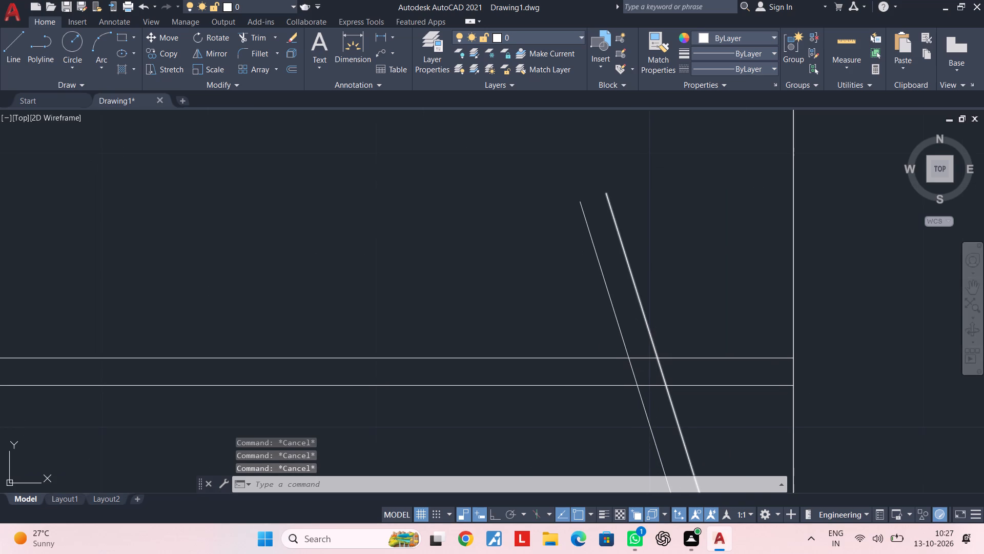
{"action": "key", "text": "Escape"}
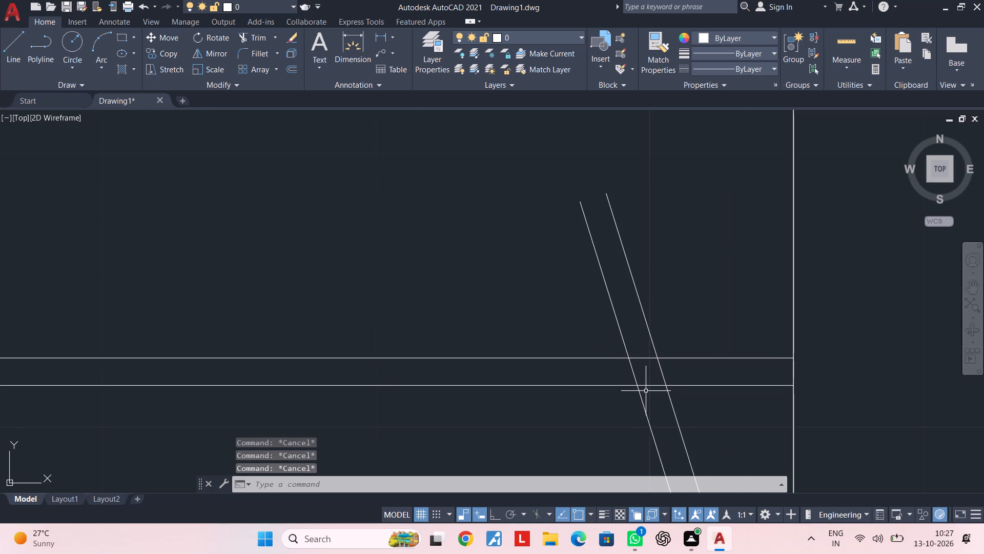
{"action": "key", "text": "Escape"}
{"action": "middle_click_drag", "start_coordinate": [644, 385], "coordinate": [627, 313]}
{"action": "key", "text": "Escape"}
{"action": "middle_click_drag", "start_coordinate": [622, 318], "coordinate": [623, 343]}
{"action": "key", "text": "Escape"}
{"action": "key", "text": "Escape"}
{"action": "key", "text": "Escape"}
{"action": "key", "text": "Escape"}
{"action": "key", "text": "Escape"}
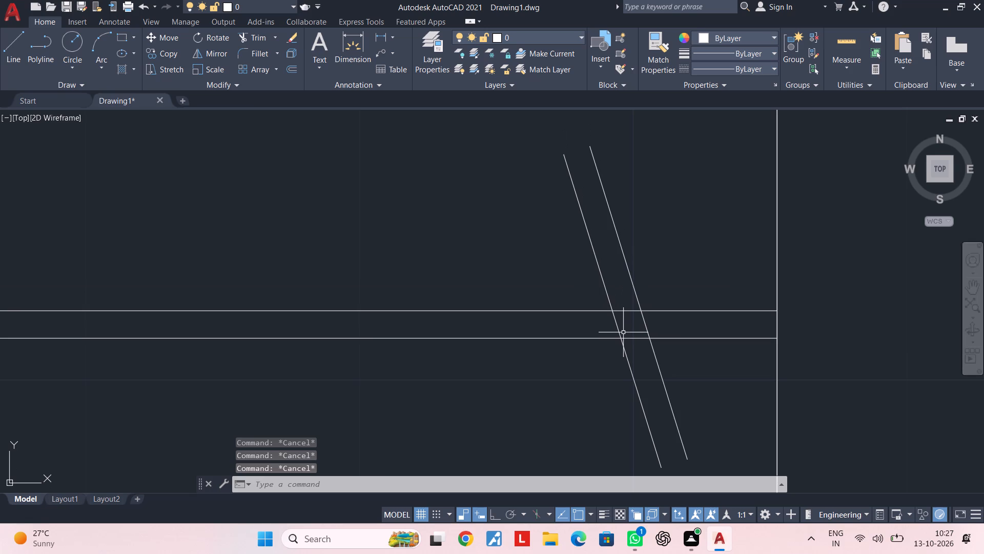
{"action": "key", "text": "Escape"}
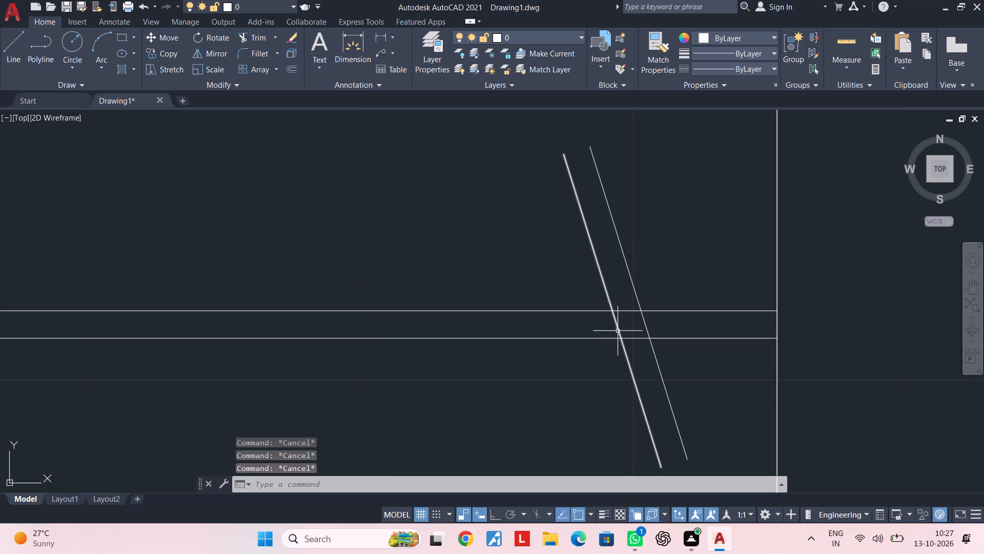
Draw a short line joining the upper ends of the two slanted lines.
{"action": "key", "text": "l"}
{"action": "key", "text": "space"}
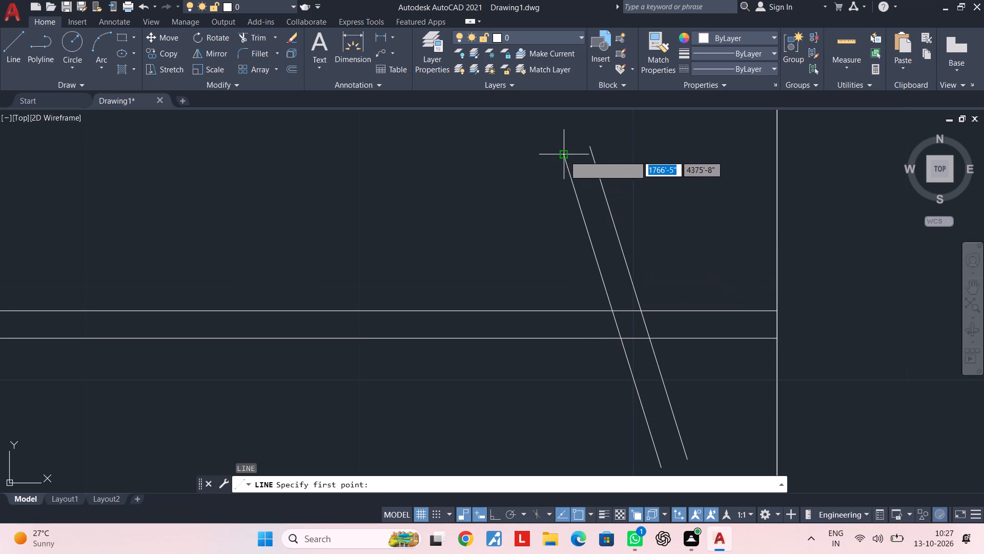
{"action": "left_click", "coordinate": [565, 155]}
{"action": "left_click", "coordinate": [587, 147]}
{"action": "key", "text": "Escape"}
Draw a short line joining the lower ends of the two slanted lines to close the hanger outline.
{"action": "middle_click_drag", "start_coordinate": [646, 306], "coordinate": [633, 220]}
{"action": "key", "text": "space"}
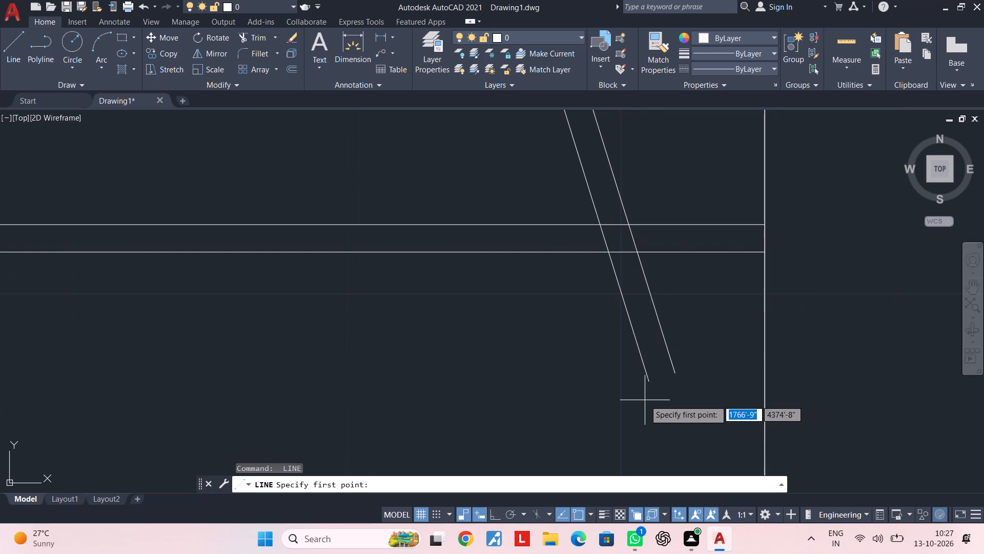
{"action": "left_click", "coordinate": [650, 379]}
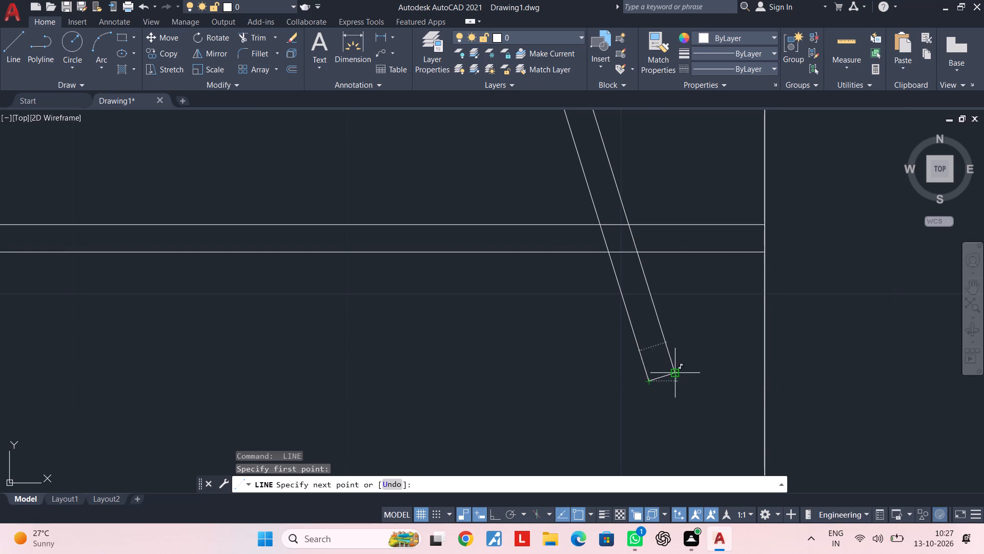
{"action": "left_click", "coordinate": [675, 371]}
{"action": "key", "text": "Escape"}
{"action": "scroll", "coordinate": [688, 327], "scroll_direction": "down", "scroll_amount": 2}
{"action": "key", "text": "Escape"}
{"action": "middle_click_drag", "start_coordinate": [648, 309], "coordinate": [653, 354]}
{"action": "key", "text": "Escape"}
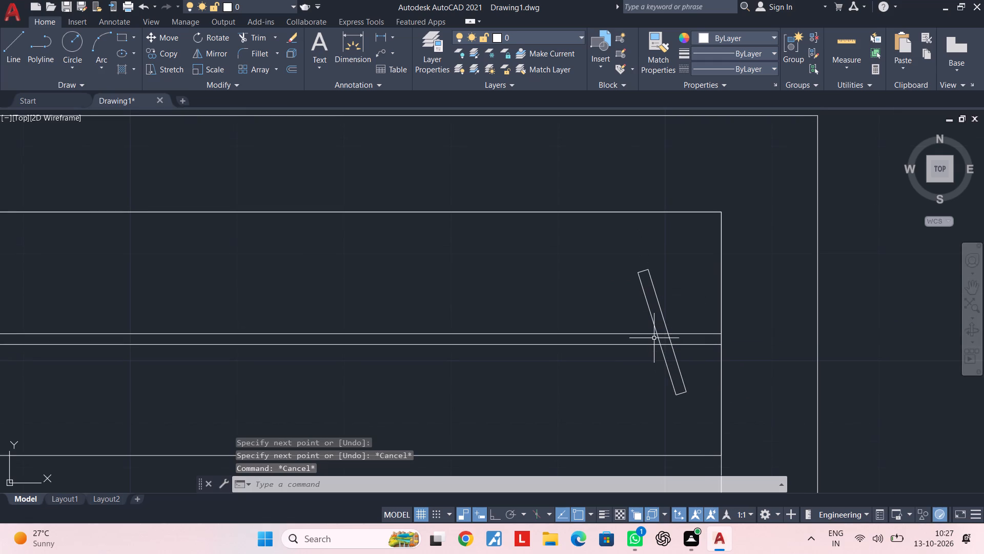
{"action": "key", "text": "Escape"}
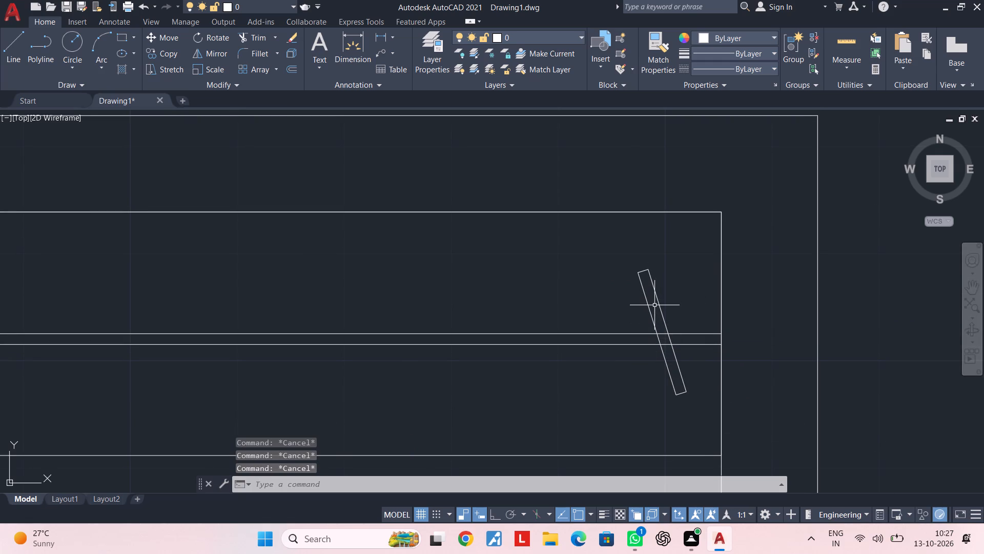
{"action": "key", "text": "Escape"}
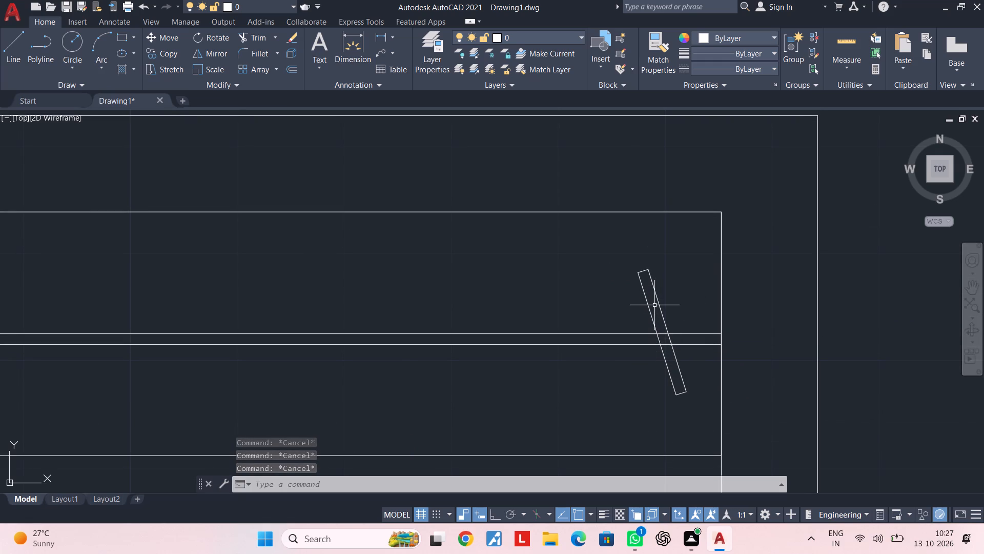
{"action": "key", "text": "Escape"}
Extend both slanted hanger lines upward to the wardrobe's upper edge.
{"action": "scroll", "coordinate": [642, 276], "scroll_direction": "up", "scroll_amount": 3}
{"action": "middle_click_drag", "start_coordinate": [614, 260], "coordinate": [608, 307]}
{"action": "key", "text": "Escape"}
{"action": "key", "text": "Escape"}
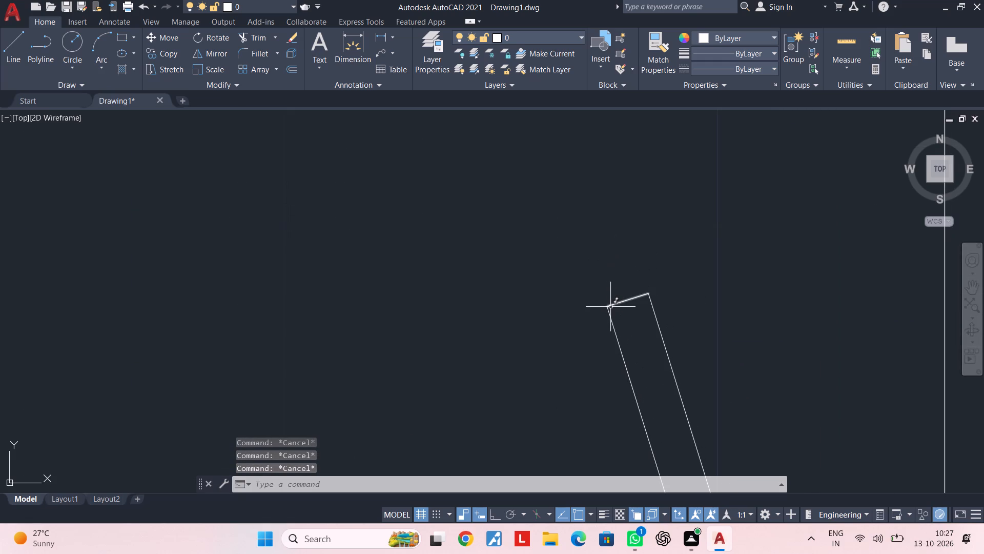
{"action": "key", "text": "Escape"}
{"action": "key", "text": "Escape"}
{"action": "type", "text": "ex"}
{"action": "key", "text": "space"}
{"action": "left_click", "coordinate": [678, 319]}
{"action": "scroll", "coordinate": [589, 340], "scroll_direction": "down", "scroll_amount": 1}
{"action": "left_click", "coordinate": [589, 340]}
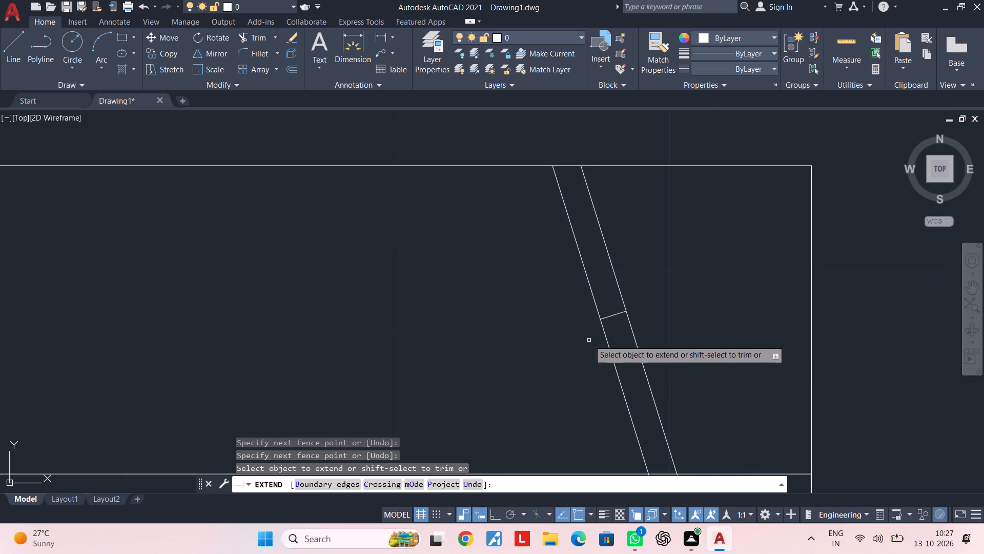
Extend both slanted hanger lines downward to the wardrobe's lower edge.
{"action": "middle_click_drag", "start_coordinate": [696, 347], "coordinate": [705, 225]}
{"action": "middle_click_drag", "start_coordinate": [719, 399], "coordinate": [716, 248]}
{"action": "left_click", "coordinate": [736, 321]}
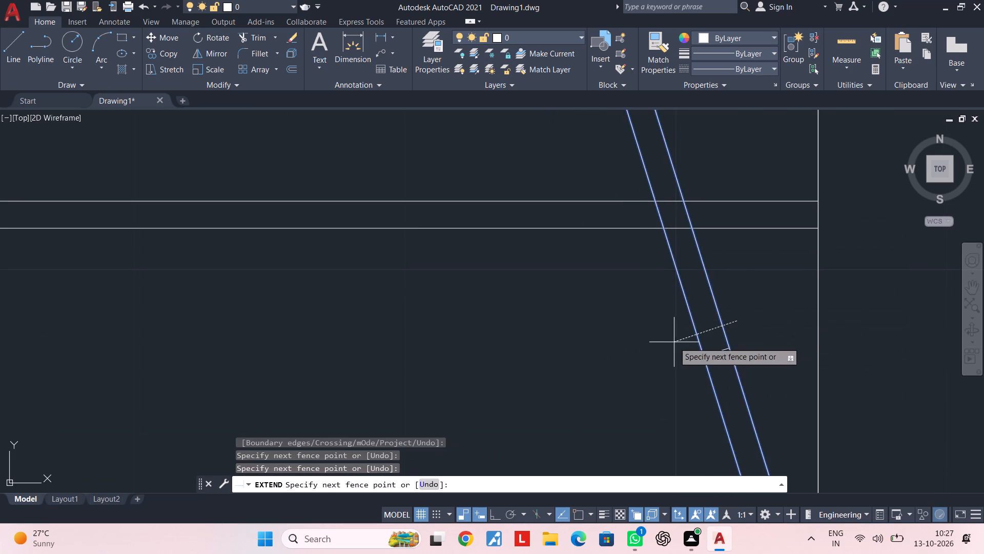
{"action": "left_click", "coordinate": [671, 344]}
{"action": "scroll", "coordinate": [673, 339], "scroll_direction": "down", "scroll_amount": 3}
{"action": "middle_click_drag", "start_coordinate": [678, 343], "coordinate": [670, 385]}
{"action": "key", "text": "Escape"}
{"action": "key", "text": "Escape"}
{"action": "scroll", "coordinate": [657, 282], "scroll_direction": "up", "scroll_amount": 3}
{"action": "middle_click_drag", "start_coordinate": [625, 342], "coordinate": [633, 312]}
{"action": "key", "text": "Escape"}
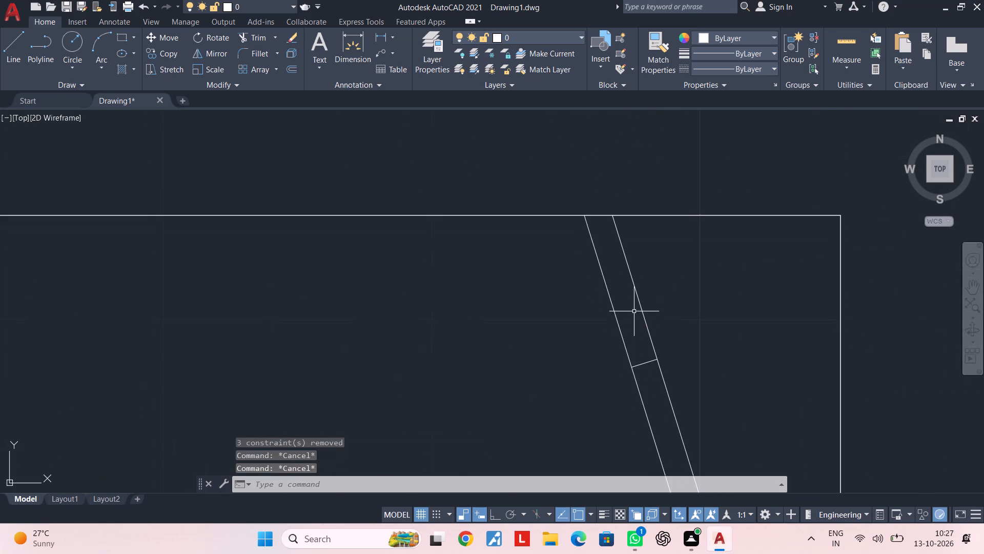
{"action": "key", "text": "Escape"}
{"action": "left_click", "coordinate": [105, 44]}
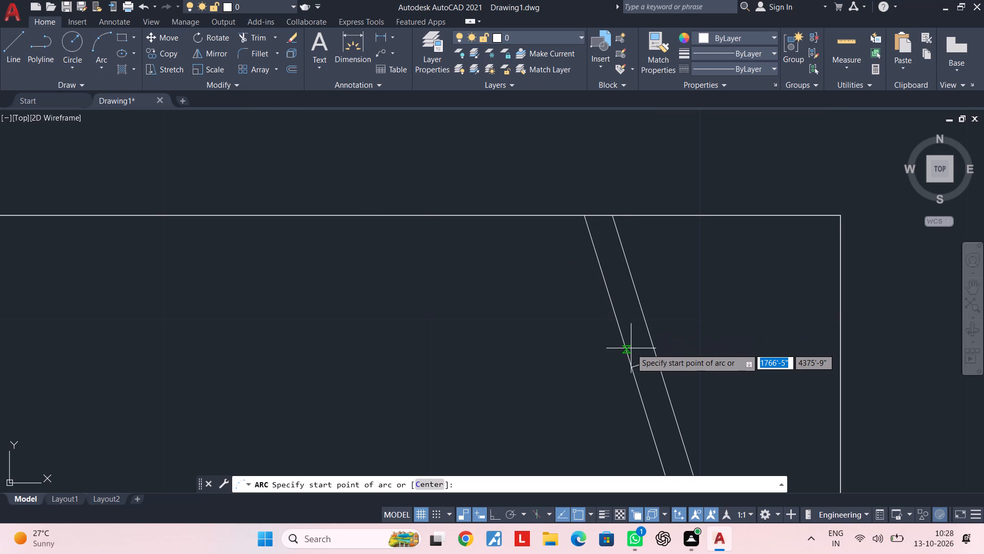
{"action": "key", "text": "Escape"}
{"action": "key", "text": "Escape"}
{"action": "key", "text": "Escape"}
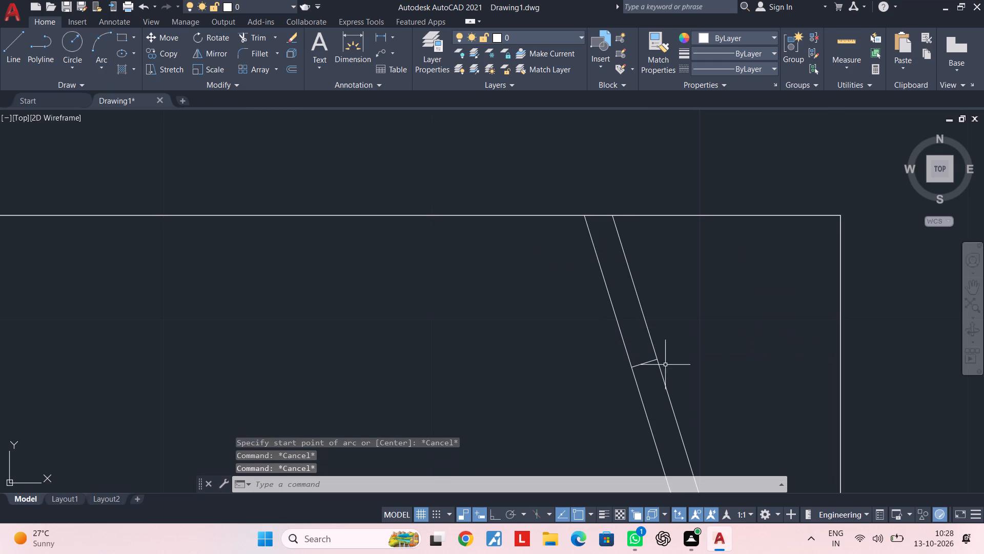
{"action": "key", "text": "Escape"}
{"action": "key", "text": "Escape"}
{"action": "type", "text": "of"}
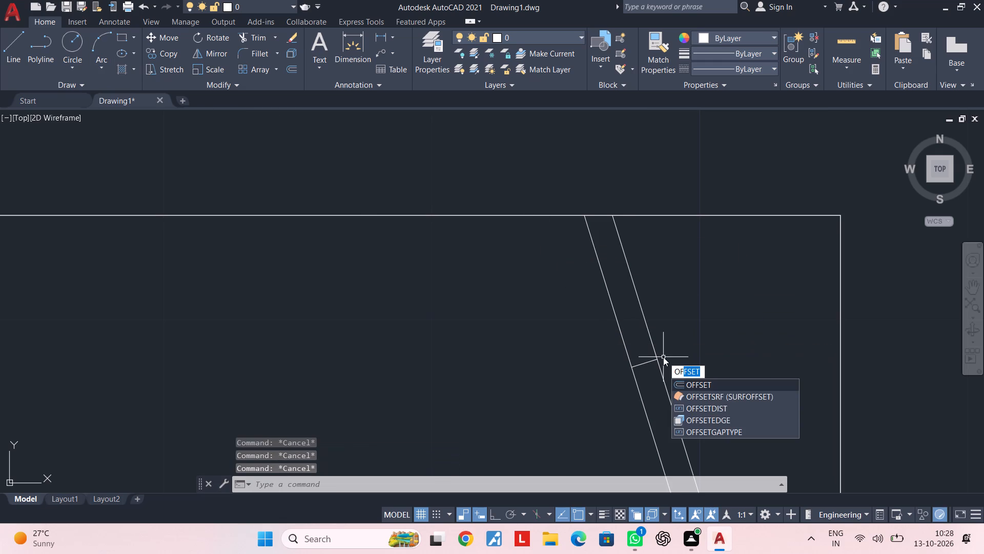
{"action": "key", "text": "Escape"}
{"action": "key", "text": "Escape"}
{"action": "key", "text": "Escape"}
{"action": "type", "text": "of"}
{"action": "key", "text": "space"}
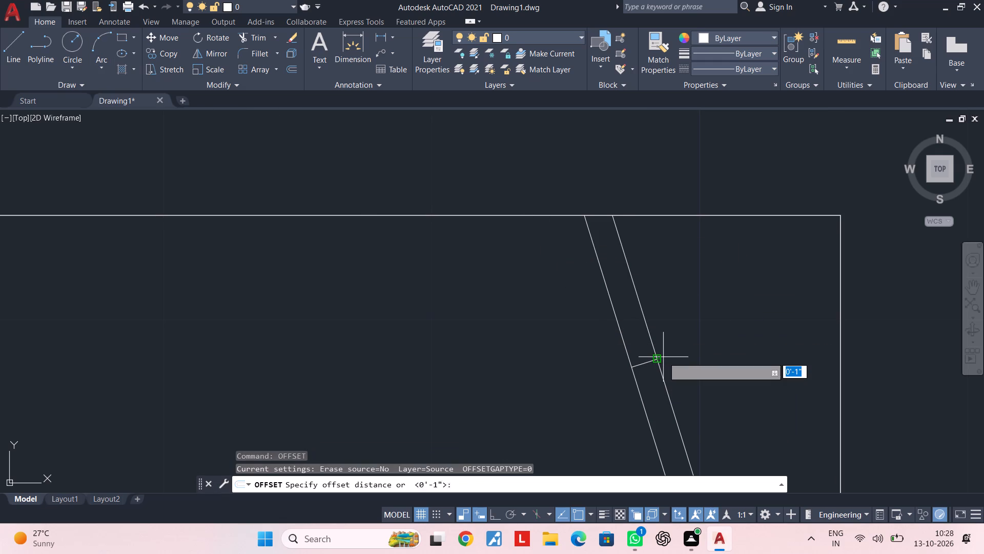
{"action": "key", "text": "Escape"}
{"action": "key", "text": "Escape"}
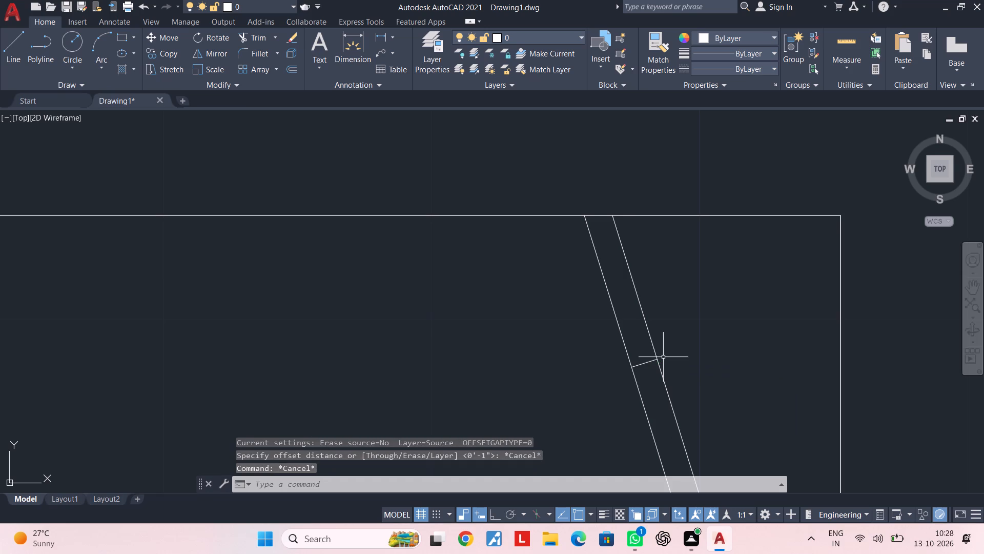
Draw a cross line about 1" long between the extended slanted lines, just above the hanger's upper end line and parallel to it.
{"action": "type", "text": "l"}
{"action": "key", "text": "space"}
{"action": "scroll", "coordinate": [640, 359], "scroll_direction": "up", "scroll_amount": 1}
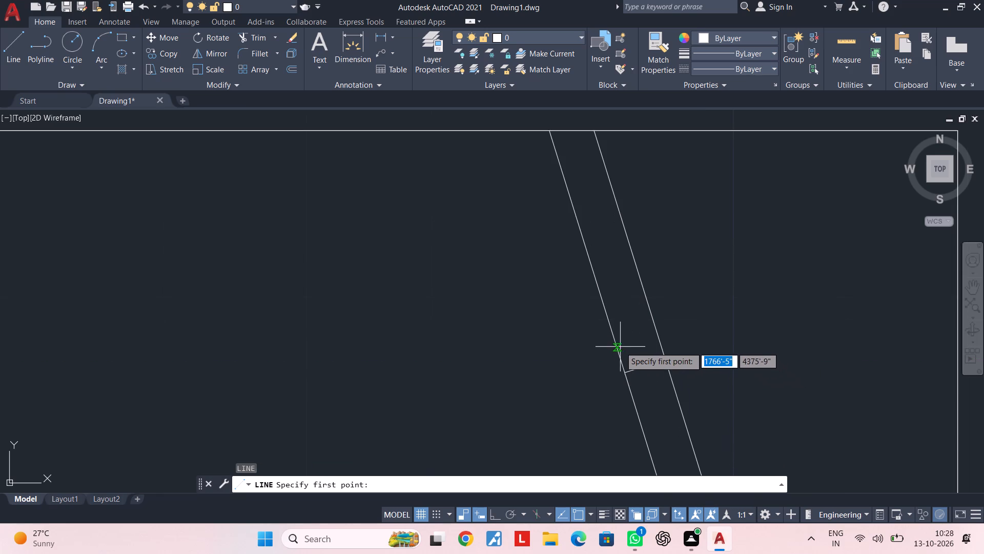
{"action": "left_click", "coordinate": [614, 341]}
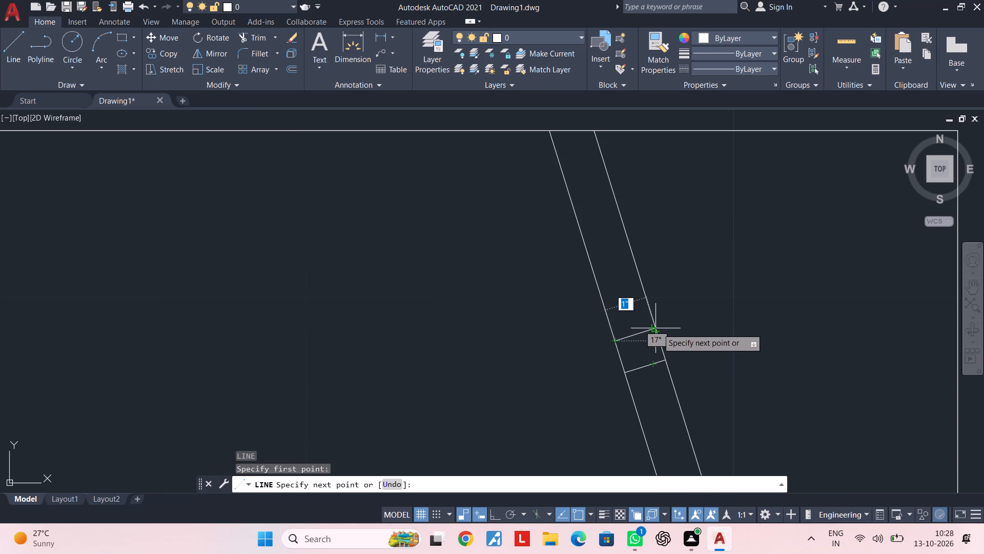
{"action": "left_click", "coordinate": [658, 328]}
{"action": "key", "text": "Escape"}
{"action": "key", "text": "Escape"}
{"action": "middle_click_drag", "start_coordinate": [633, 348], "coordinate": [635, 359]}
{"action": "key", "text": "Escape"}
{"action": "key", "text": "Escape"}
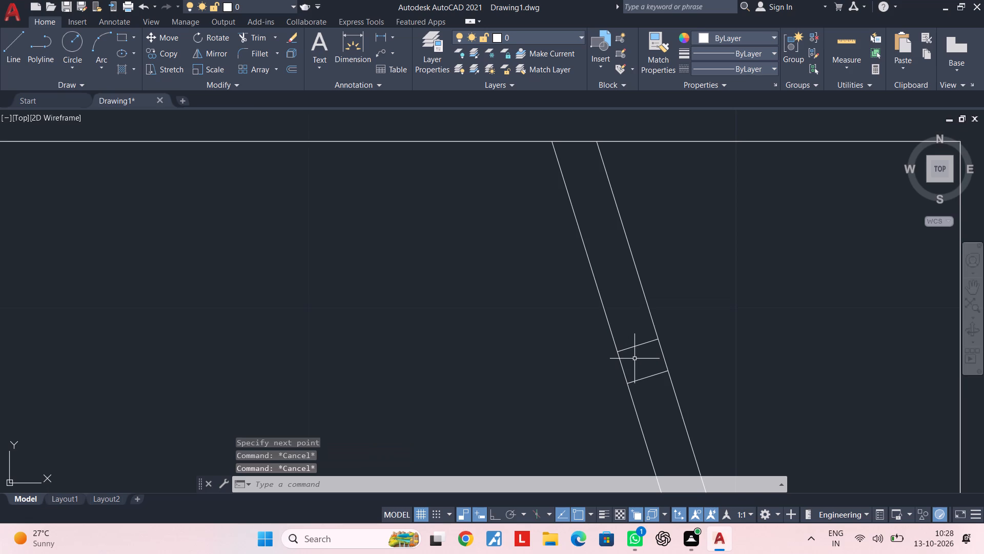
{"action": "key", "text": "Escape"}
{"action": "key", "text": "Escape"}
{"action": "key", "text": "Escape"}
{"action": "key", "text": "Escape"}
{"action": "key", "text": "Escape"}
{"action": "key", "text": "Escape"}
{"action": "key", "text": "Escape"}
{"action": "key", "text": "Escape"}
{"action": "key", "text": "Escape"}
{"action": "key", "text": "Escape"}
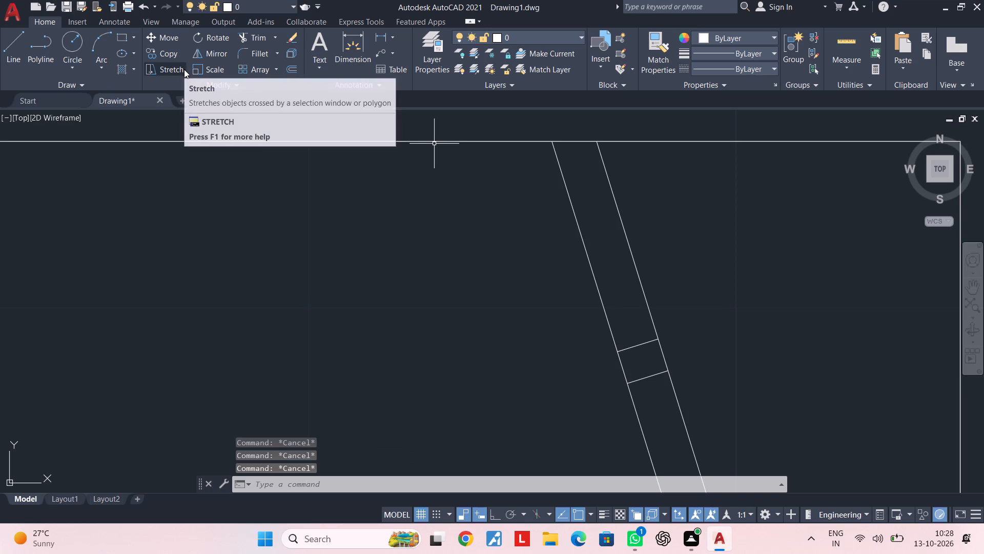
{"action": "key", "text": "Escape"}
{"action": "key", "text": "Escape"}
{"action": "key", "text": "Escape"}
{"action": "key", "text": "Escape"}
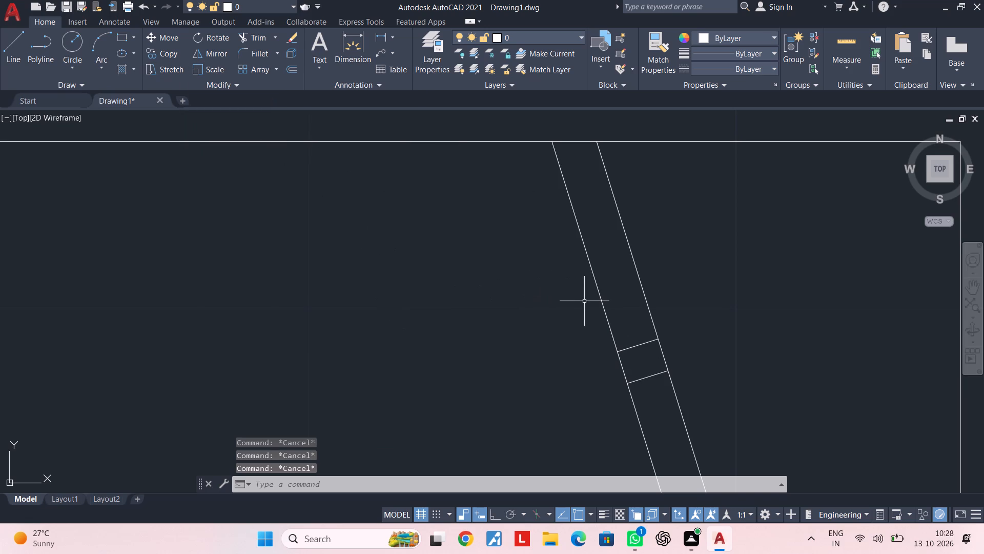
Draw a second parallel cross line between the slanted lines, a little above the first one.
{"action": "type", "text": "l"}
{"action": "key", "text": "space"}
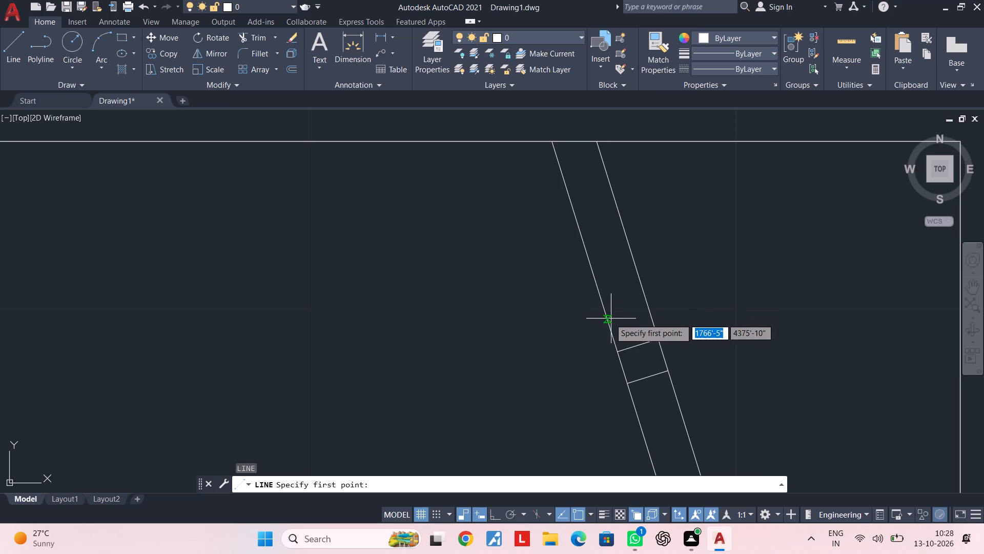
{"action": "left_click", "coordinate": [604, 319]}
{"action": "left_click", "coordinate": [652, 304]}
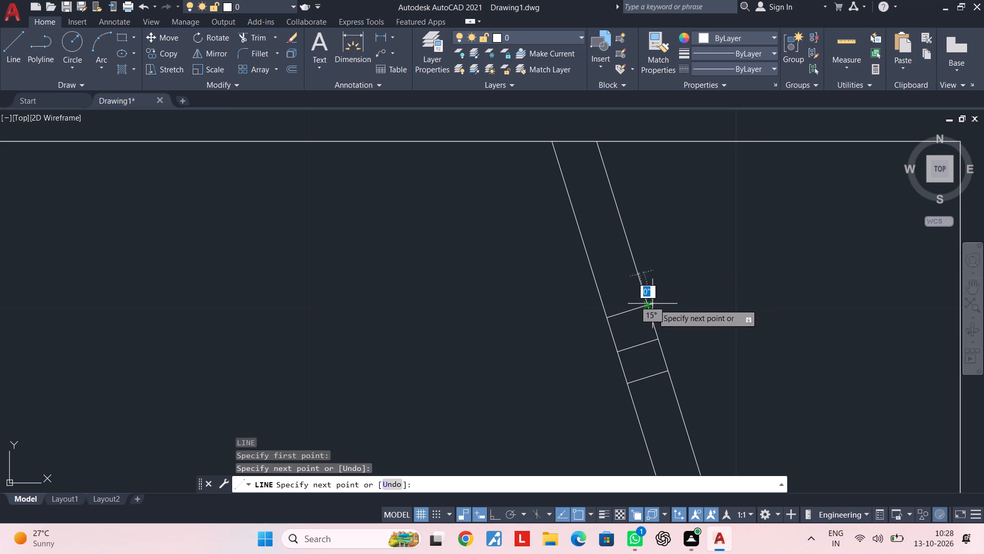
{"action": "key", "text": "Escape"}
{"action": "key", "text": "Escape"}
{"action": "key", "text": "Escape"}
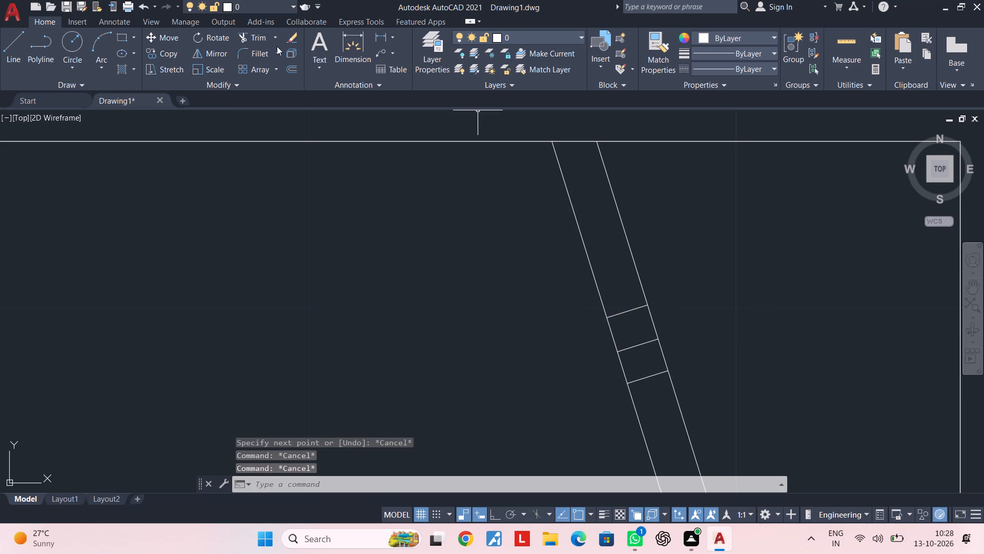
Draw a three-point arc bulging upward over the uppermost cross line, from the left slanted line across to the right one.
{"action": "left_click", "coordinate": [106, 36]}
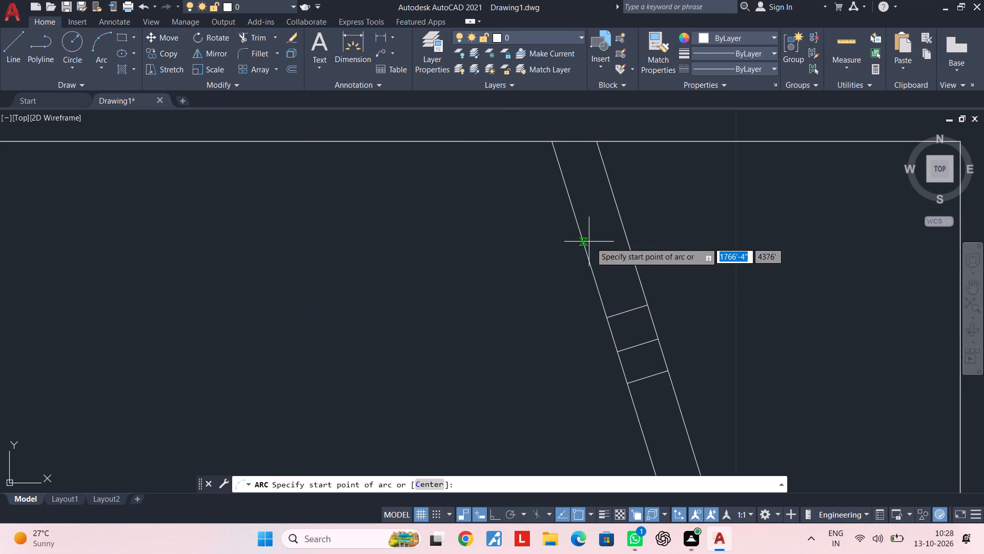
{"action": "left_click", "coordinate": [608, 321]}
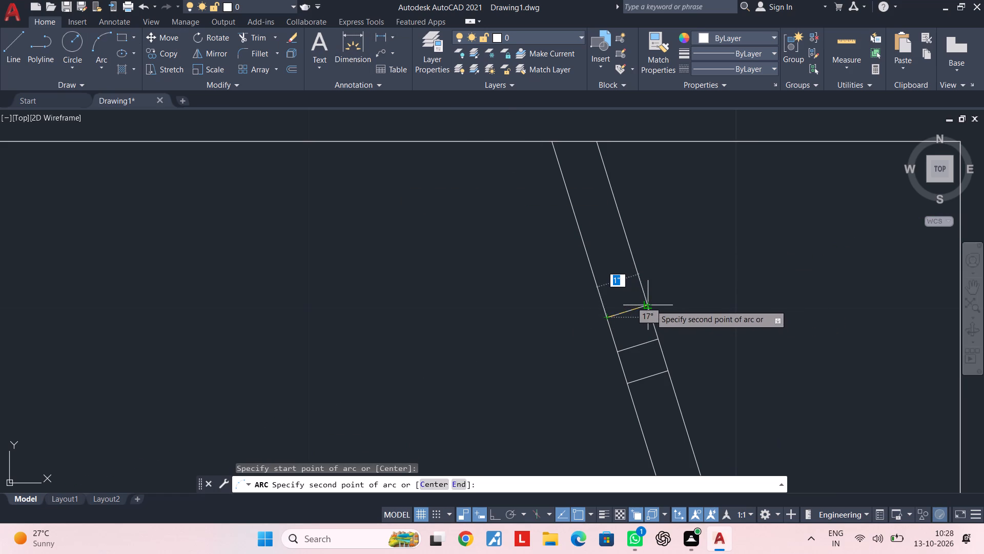
{"action": "left_click", "coordinate": [650, 304]}
{"action": "left_click", "coordinate": [651, 321]}
{"action": "key", "text": "Escape"}
{"action": "key", "text": "Escape"}
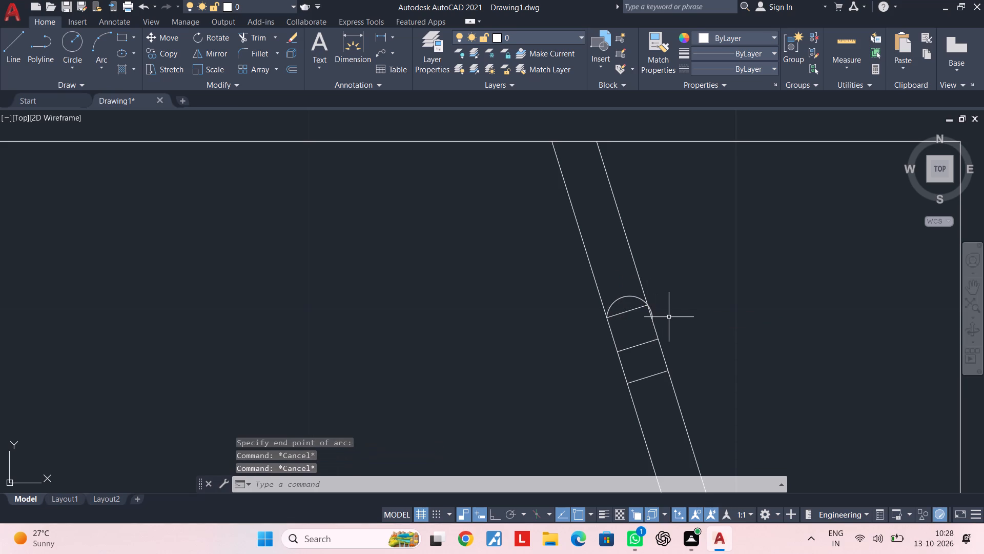
Trim the arc's overhang, both slanted lines above the arc and the cross line under it to form a rounded tip.
{"action": "key", "text": "t"}
{"action": "key", "text": "r"}
{"action": "key", "text": "space"}
{"action": "scroll", "coordinate": [646, 310], "scroll_direction": "up", "scroll_amount": 3}
{"action": "left_click", "coordinate": [650, 313]}
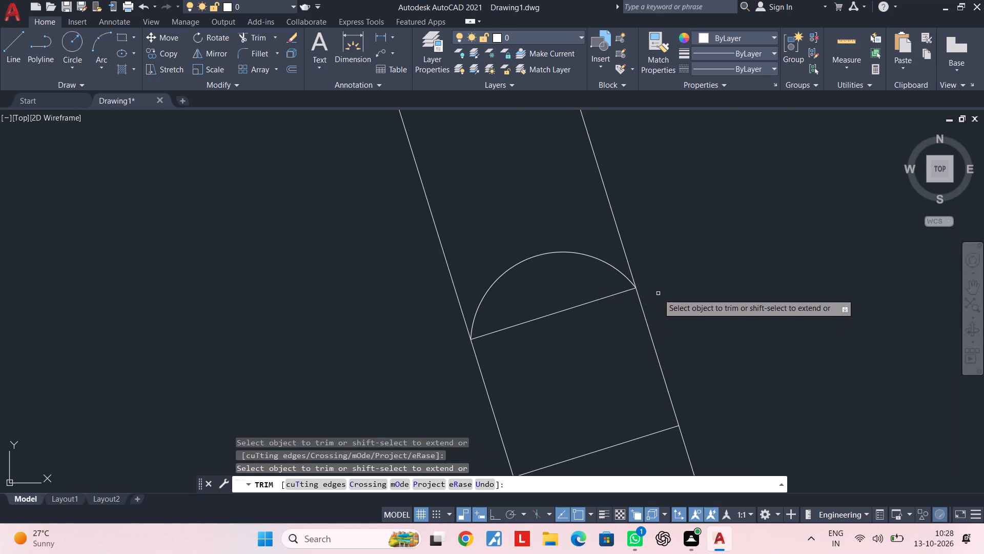
{"action": "left_click", "coordinate": [621, 236]}
{"action": "left_click", "coordinate": [442, 250]}
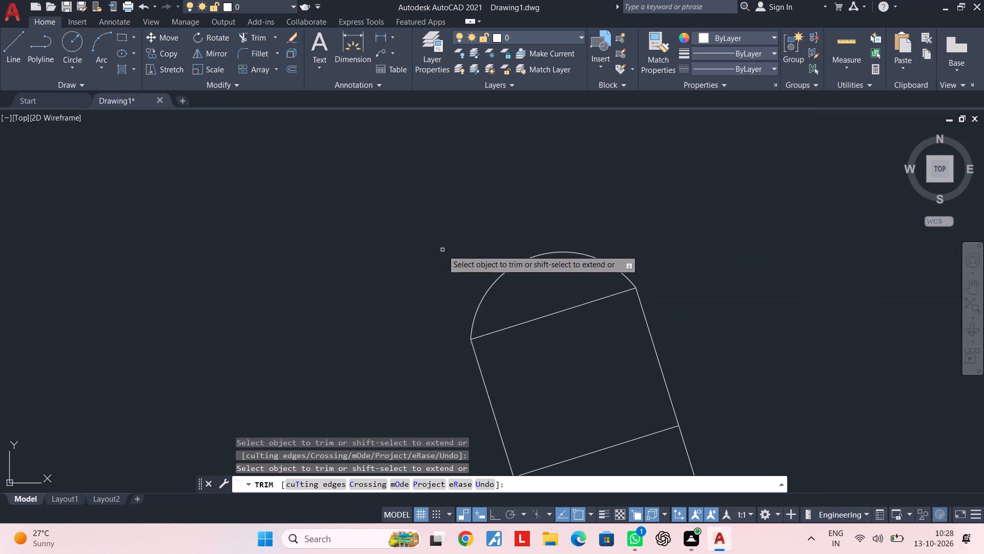
{"action": "left_click", "coordinate": [549, 314]}
Trim both slanted lines between the two remaining upper cross lines to separate the rounded tip from the hanger body.
{"action": "scroll", "coordinate": [577, 352], "scroll_direction": "down", "scroll_amount": 4}
{"action": "middle_click_drag", "start_coordinate": [578, 352], "coordinate": [561, 271]}
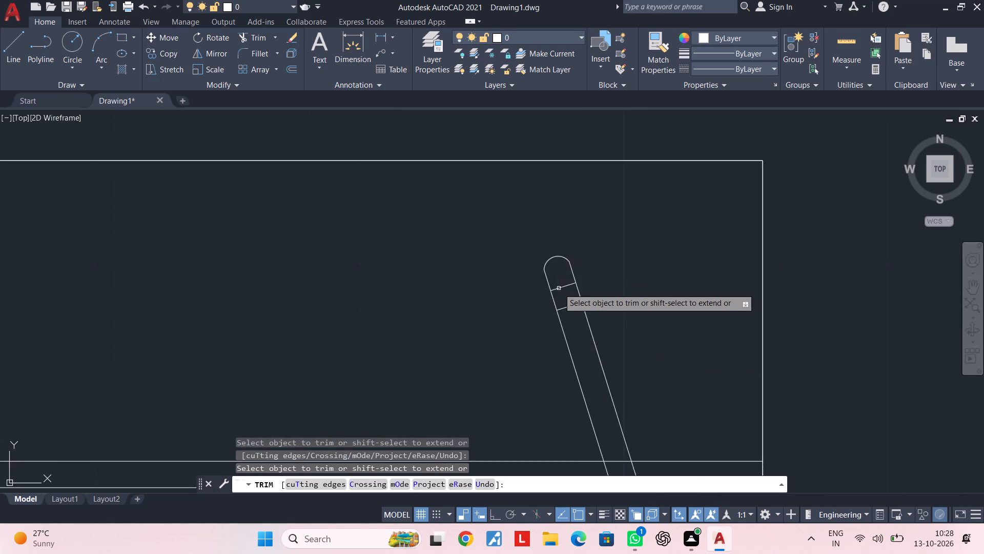
{"action": "scroll", "coordinate": [559, 290], "scroll_direction": "up", "scroll_amount": 2}
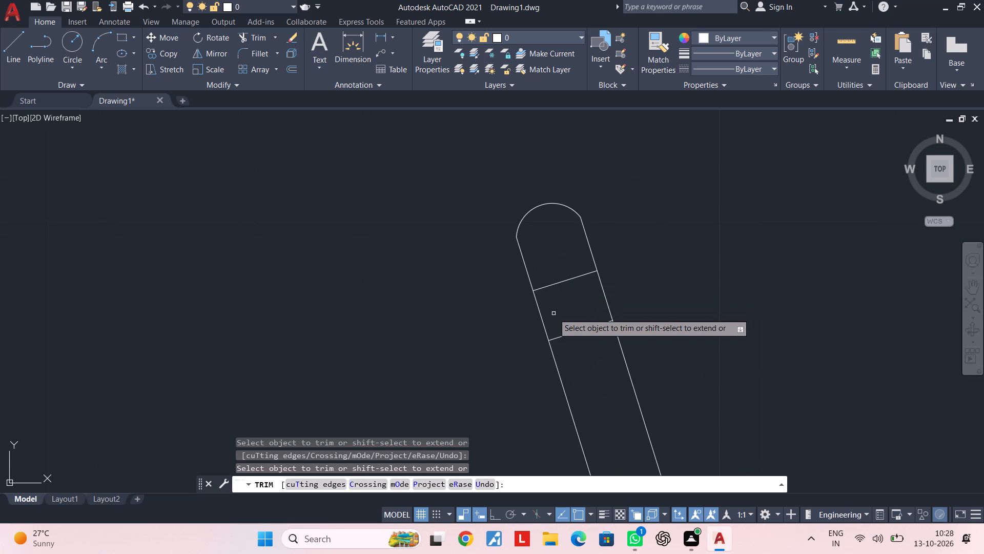
{"action": "left_click", "coordinate": [541, 319]}
{"action": "left_click", "coordinate": [607, 301]}
{"action": "key", "text": "Escape"}
{"action": "scroll", "coordinate": [607, 301], "scroll_direction": "down", "scroll_amount": 2}
{"action": "middle_click_drag", "start_coordinate": [612, 301], "coordinate": [616, 243]}
{"action": "key", "text": "Escape"}
{"action": "key", "text": "Escape"}
{"action": "scroll", "coordinate": [616, 234], "scroll_direction": "down", "scroll_amount": 2}
{"action": "middle_click_drag", "start_coordinate": [616, 234], "coordinate": [616, 224]}
{"action": "key", "text": "Escape"}
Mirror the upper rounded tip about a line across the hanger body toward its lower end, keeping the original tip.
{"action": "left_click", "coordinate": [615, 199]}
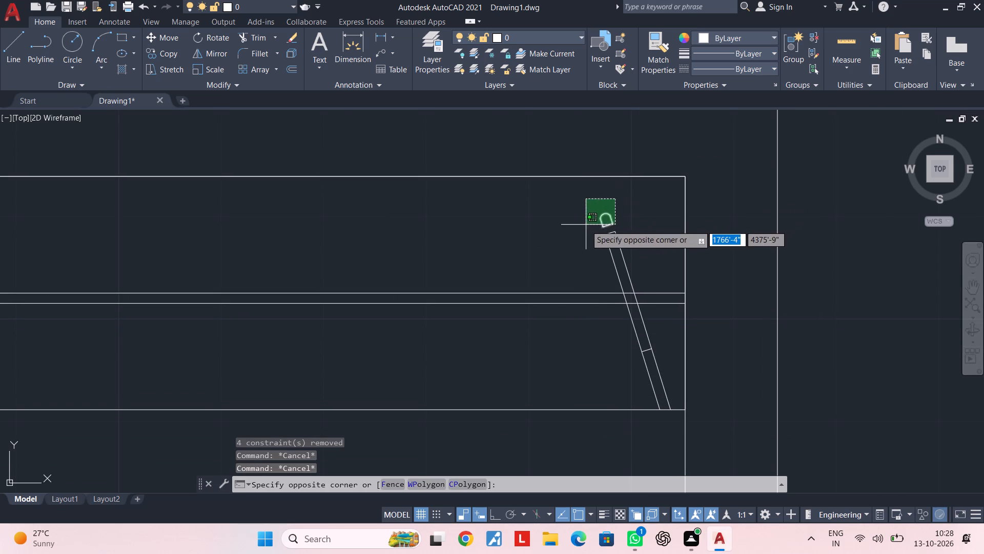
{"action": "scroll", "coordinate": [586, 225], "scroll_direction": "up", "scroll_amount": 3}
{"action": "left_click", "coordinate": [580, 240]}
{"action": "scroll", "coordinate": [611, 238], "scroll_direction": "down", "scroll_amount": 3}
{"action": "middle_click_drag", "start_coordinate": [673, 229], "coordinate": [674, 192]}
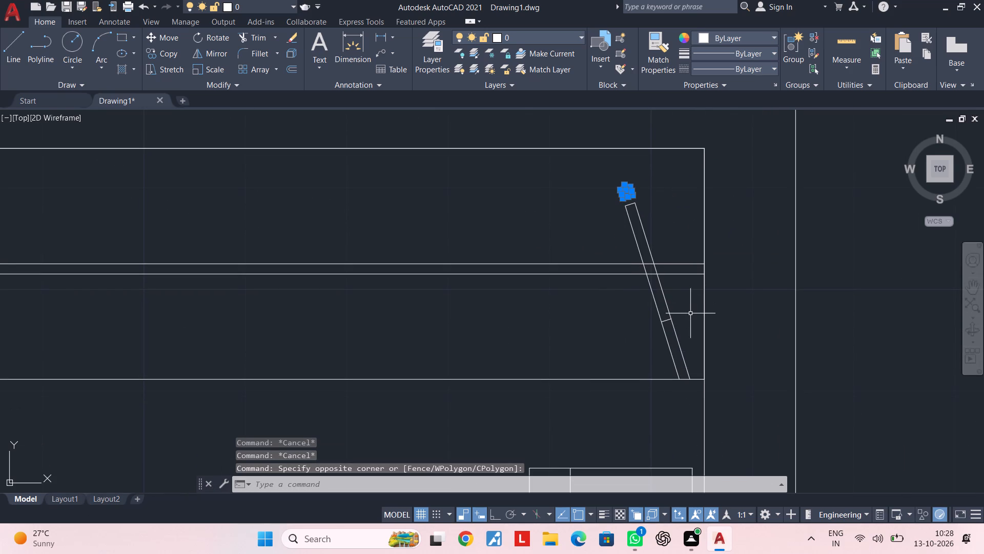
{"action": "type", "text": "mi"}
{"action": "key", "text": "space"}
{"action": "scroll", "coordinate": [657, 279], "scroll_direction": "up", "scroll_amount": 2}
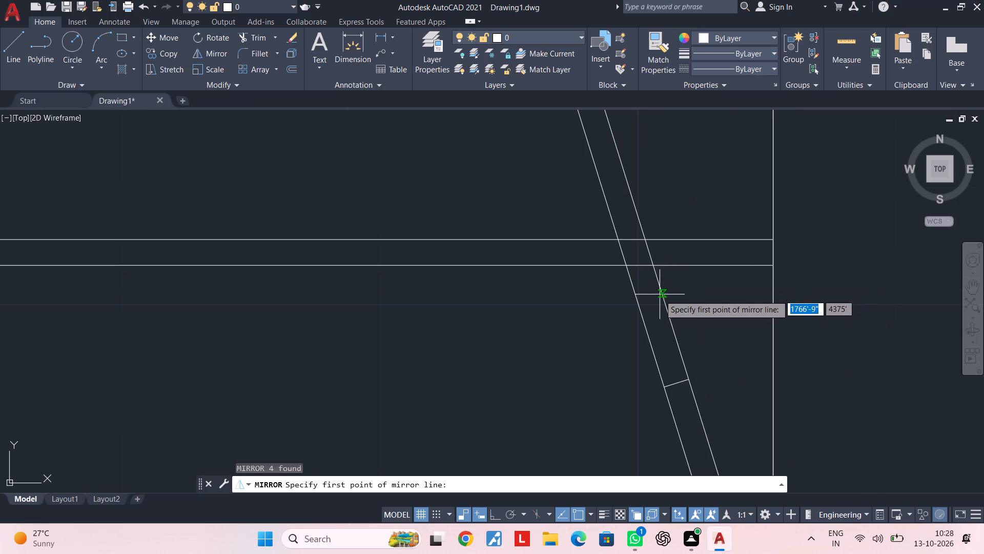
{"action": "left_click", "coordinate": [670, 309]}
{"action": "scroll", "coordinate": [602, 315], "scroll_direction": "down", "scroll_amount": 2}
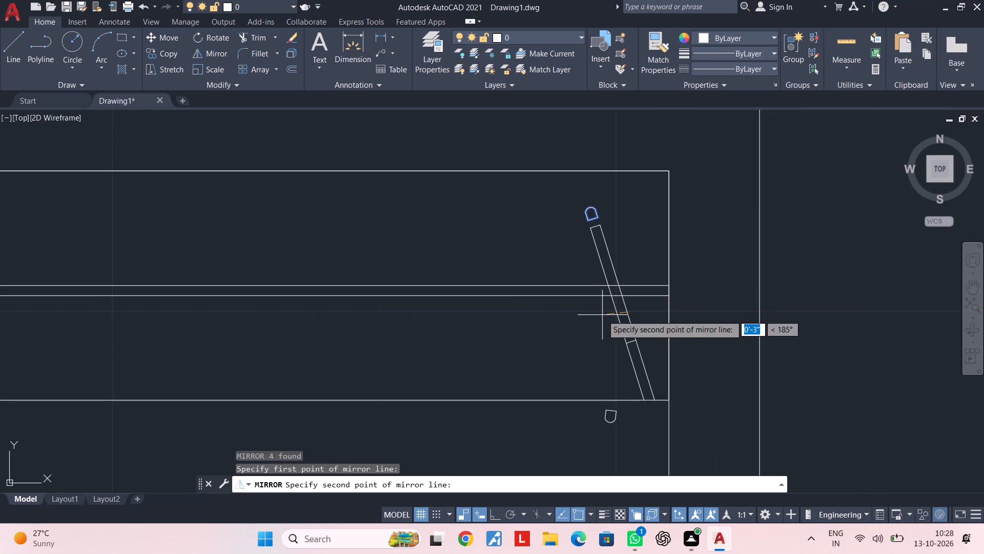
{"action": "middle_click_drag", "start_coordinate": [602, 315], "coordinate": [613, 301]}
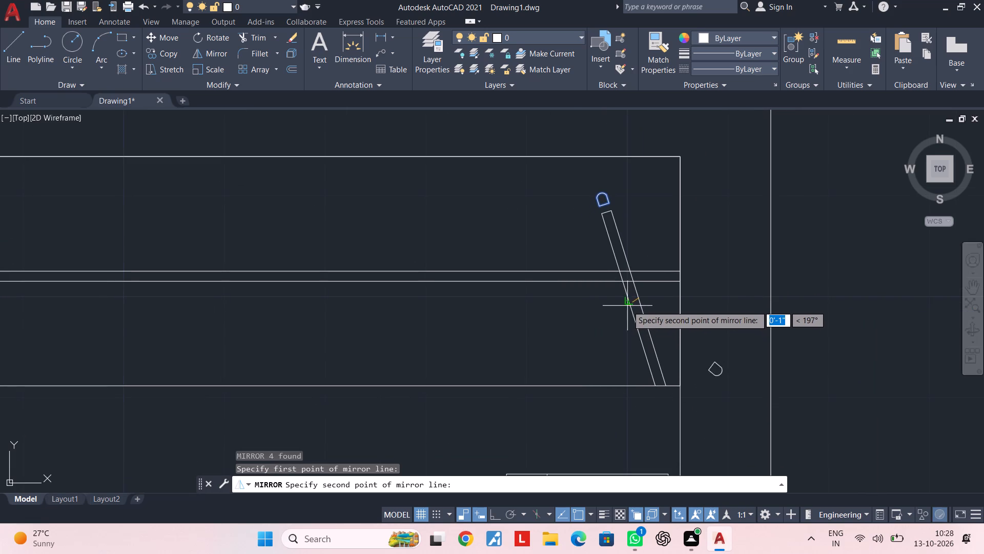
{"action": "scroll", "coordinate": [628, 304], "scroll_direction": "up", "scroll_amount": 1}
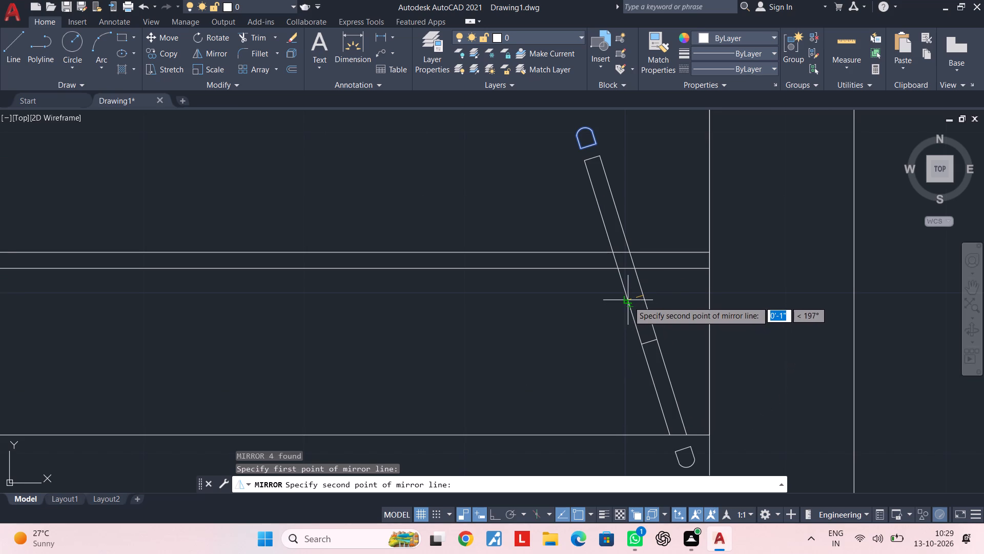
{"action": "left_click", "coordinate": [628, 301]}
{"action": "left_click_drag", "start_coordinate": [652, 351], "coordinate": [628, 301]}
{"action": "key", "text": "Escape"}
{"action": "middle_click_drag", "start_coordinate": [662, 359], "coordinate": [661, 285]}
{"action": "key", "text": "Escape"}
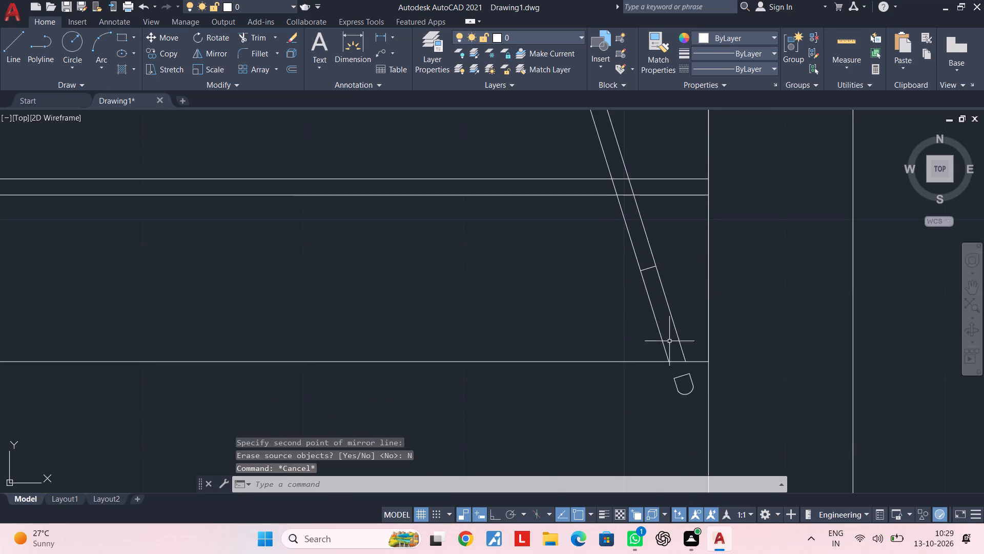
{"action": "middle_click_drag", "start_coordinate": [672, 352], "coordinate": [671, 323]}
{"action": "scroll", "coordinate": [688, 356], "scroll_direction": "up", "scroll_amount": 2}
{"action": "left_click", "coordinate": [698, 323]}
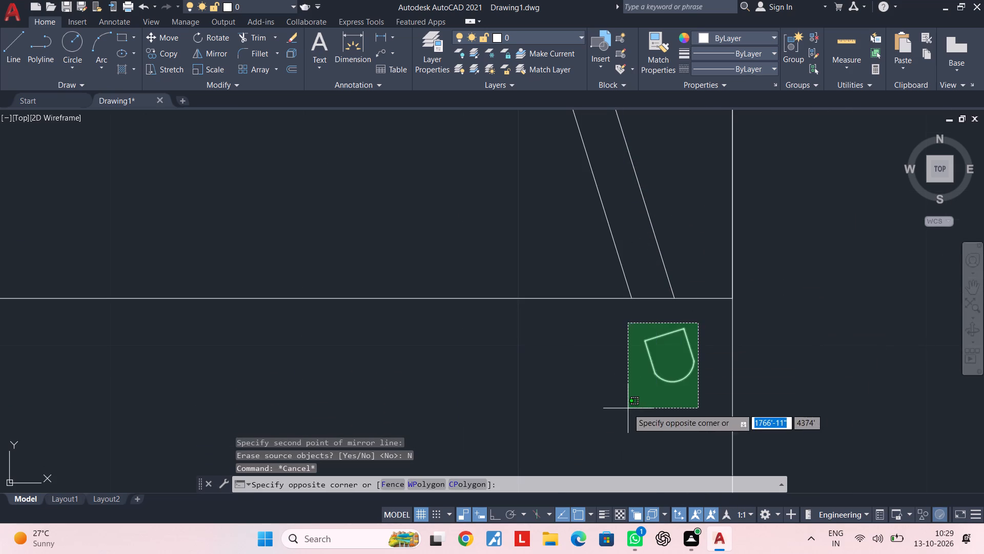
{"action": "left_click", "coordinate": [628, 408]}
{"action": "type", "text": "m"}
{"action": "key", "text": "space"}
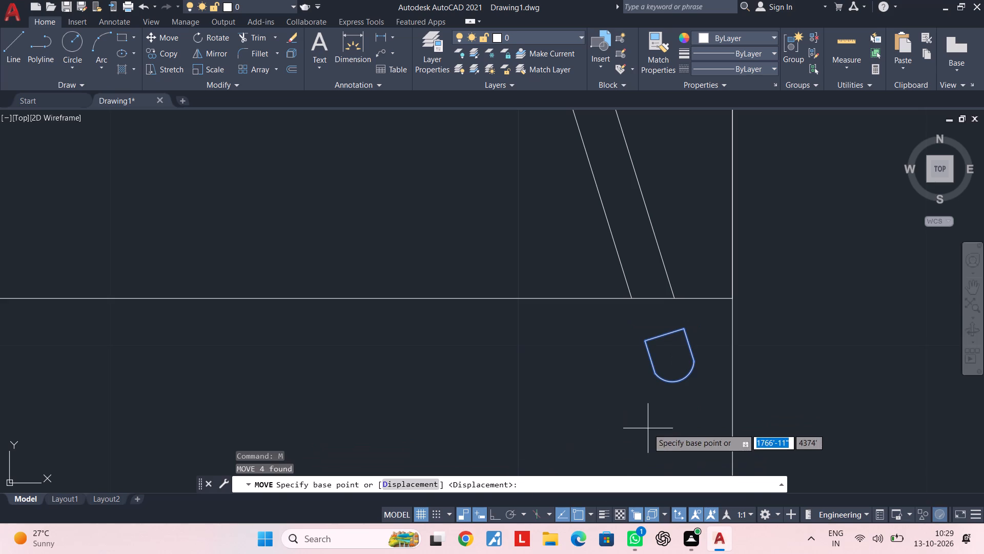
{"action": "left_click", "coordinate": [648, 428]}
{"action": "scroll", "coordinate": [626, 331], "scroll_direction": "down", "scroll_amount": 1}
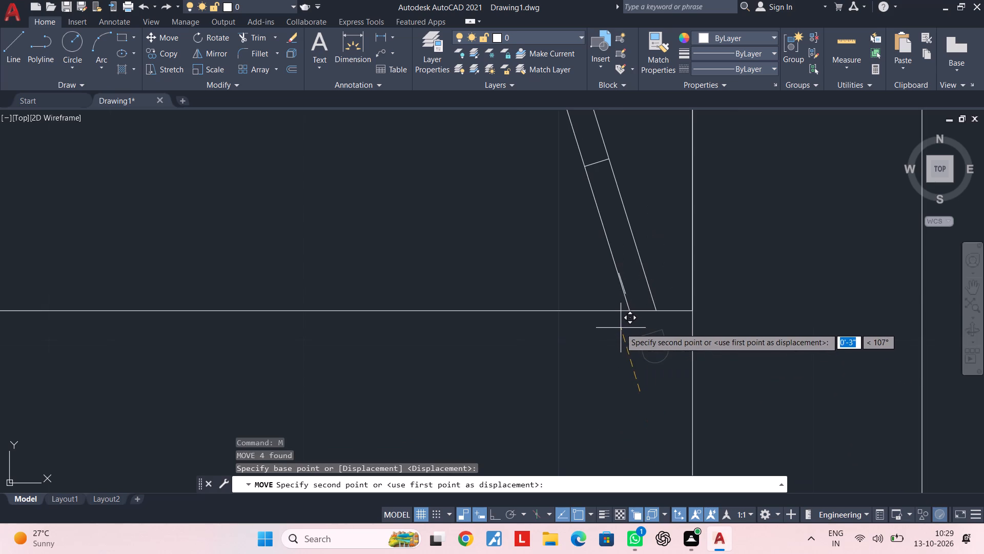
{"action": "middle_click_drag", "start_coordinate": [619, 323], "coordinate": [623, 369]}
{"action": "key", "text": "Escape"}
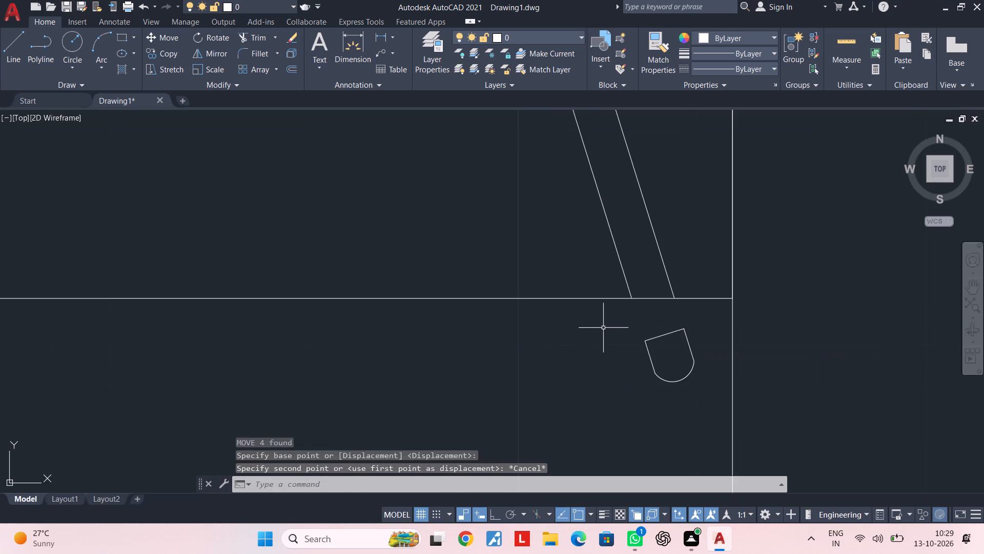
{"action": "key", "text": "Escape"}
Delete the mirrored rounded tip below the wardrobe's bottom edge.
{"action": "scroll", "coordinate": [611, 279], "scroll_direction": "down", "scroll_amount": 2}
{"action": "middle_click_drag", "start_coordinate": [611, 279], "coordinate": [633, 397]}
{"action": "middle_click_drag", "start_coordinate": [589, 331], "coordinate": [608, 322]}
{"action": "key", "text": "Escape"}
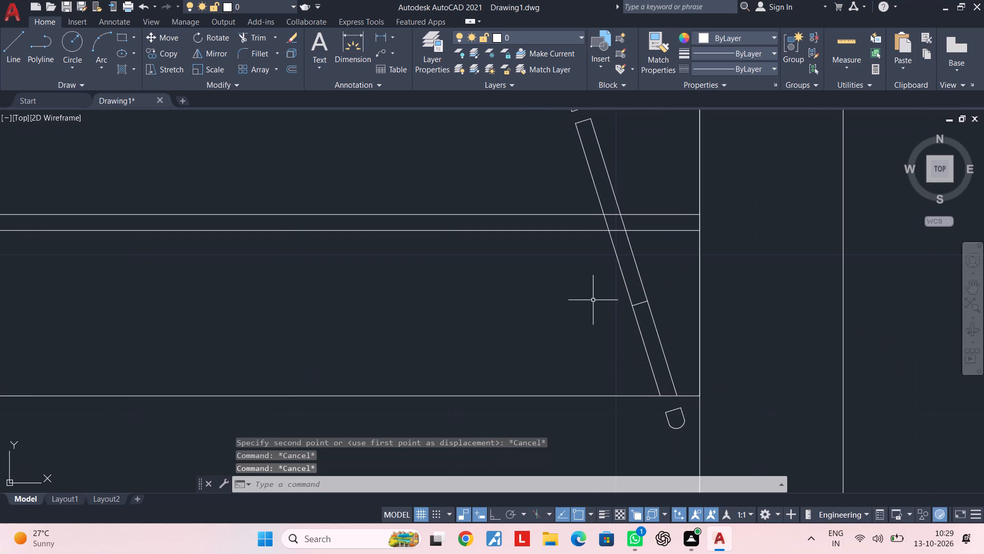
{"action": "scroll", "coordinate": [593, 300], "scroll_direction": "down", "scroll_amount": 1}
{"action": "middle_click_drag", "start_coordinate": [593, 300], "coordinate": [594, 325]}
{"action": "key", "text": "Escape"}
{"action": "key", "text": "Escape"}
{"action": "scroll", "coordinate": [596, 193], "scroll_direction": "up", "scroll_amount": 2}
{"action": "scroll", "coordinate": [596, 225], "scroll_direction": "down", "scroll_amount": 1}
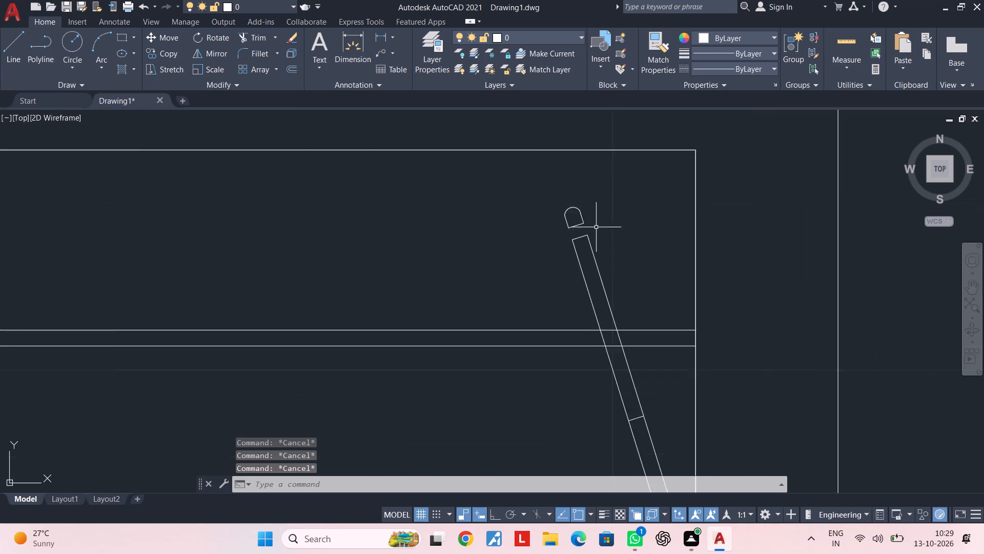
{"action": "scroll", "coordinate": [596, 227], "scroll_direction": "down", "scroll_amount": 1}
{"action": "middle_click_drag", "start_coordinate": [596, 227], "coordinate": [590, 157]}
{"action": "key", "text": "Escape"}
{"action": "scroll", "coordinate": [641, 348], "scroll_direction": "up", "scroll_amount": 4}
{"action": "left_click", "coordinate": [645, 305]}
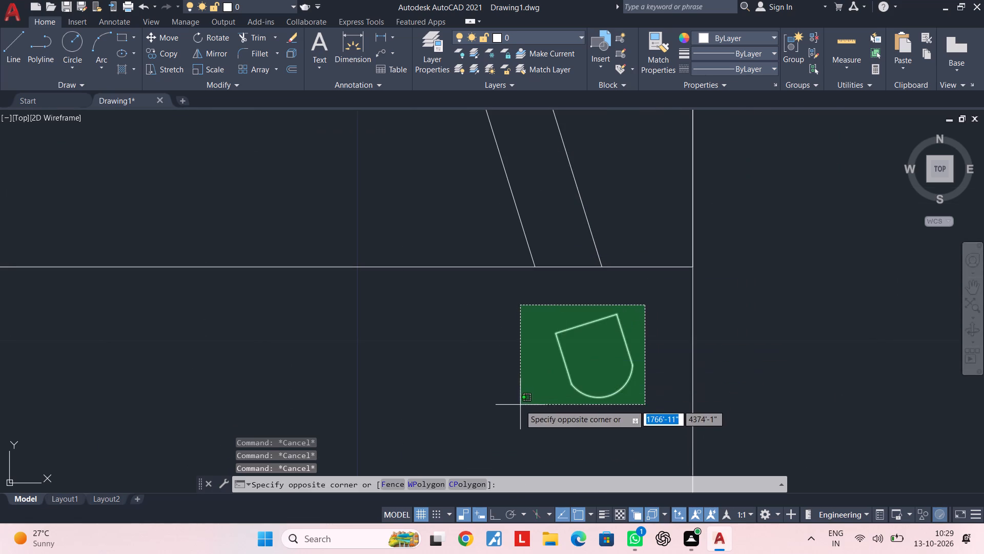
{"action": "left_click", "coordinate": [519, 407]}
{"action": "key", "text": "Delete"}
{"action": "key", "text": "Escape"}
Measure the gap between the hanger body's upper end and the rounded tip with a temporary linear dimension.
{"action": "scroll", "coordinate": [495, 399], "scroll_direction": "down", "scroll_amount": 4}
{"action": "middle_click_drag", "start_coordinate": [480, 293], "coordinate": [503, 345]}
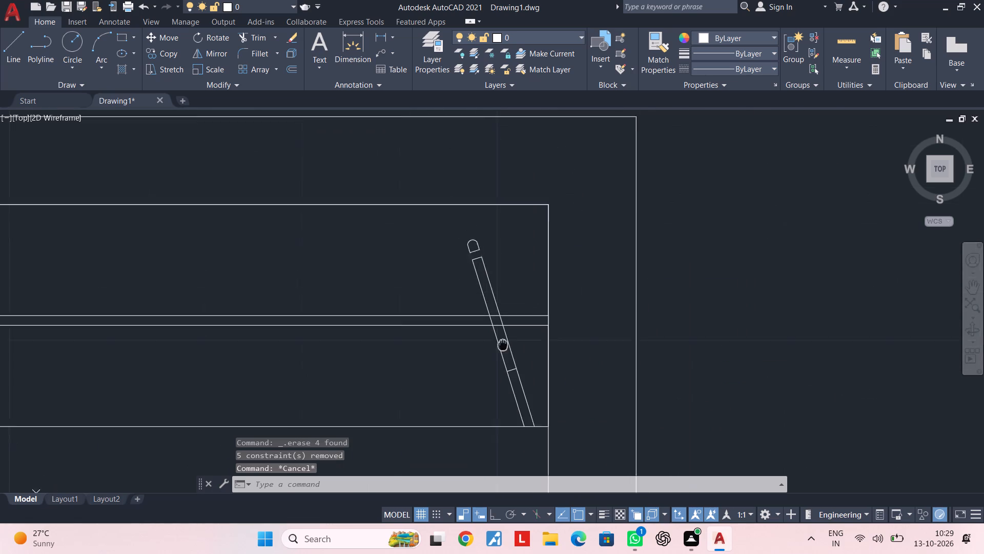
{"action": "middle_click_drag", "start_coordinate": [503, 345], "coordinate": [505, 356]}
{"action": "scroll", "coordinate": [486, 280], "scroll_direction": "up", "scroll_amount": 2}
{"action": "middle_click_drag", "start_coordinate": [510, 280], "coordinate": [537, 287]}
{"action": "key", "text": "Escape"}
{"action": "key", "text": "Escape"}
{"action": "left_click", "coordinate": [378, 34]}
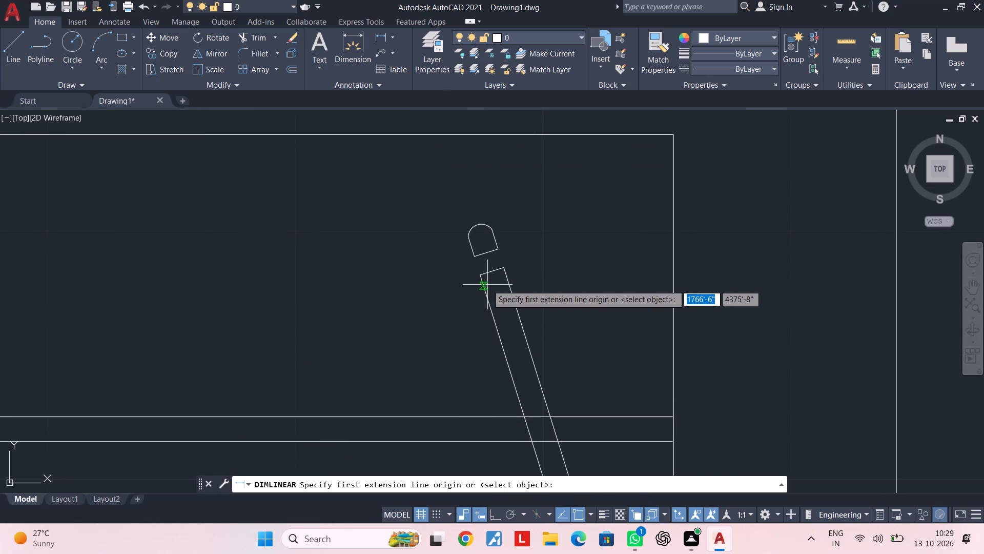
{"action": "scroll", "coordinate": [487, 281], "scroll_direction": "up", "scroll_amount": 3}
{"action": "left_click", "coordinate": [441, 252]}
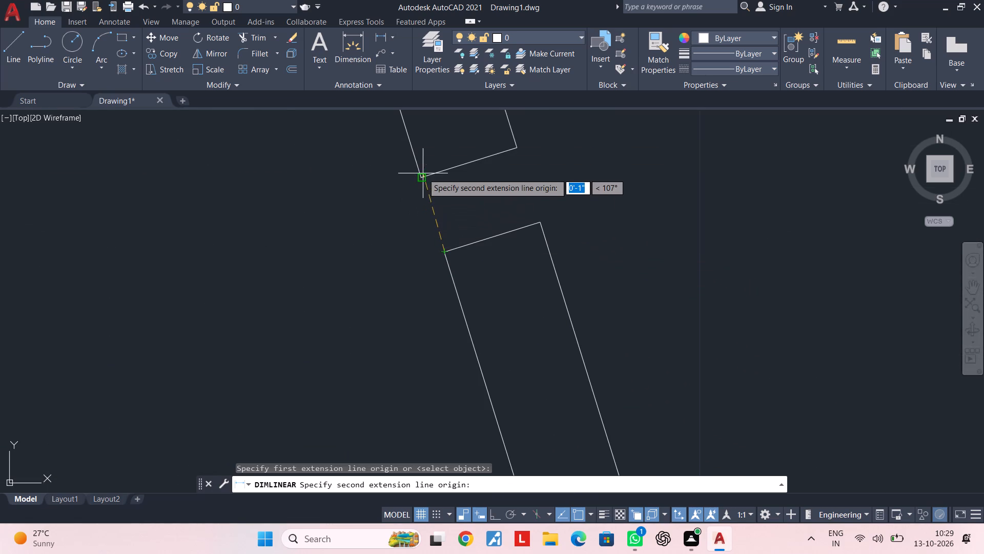
{"action": "left_click", "coordinate": [424, 175]}
{"action": "scroll", "coordinate": [437, 256], "scroll_direction": "down", "scroll_amount": 4}
{"action": "key", "text": "Escape"}
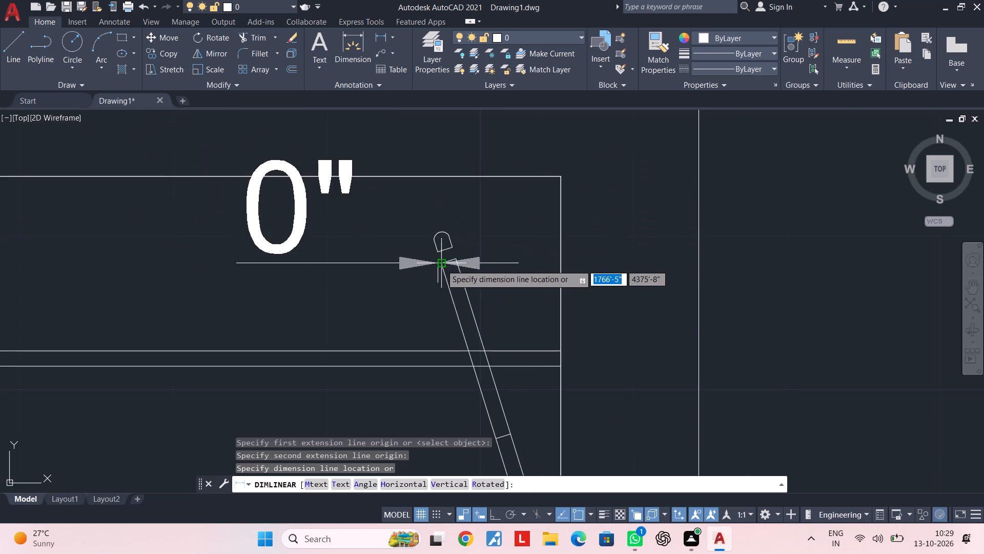
Measure the straight left side of the upper rounded tip with a temporary linear dimension.
{"action": "key", "text": "space"}
{"action": "scroll", "coordinate": [436, 246], "scroll_direction": "up", "scroll_amount": 2}
{"action": "left_click", "coordinate": [434, 262]}
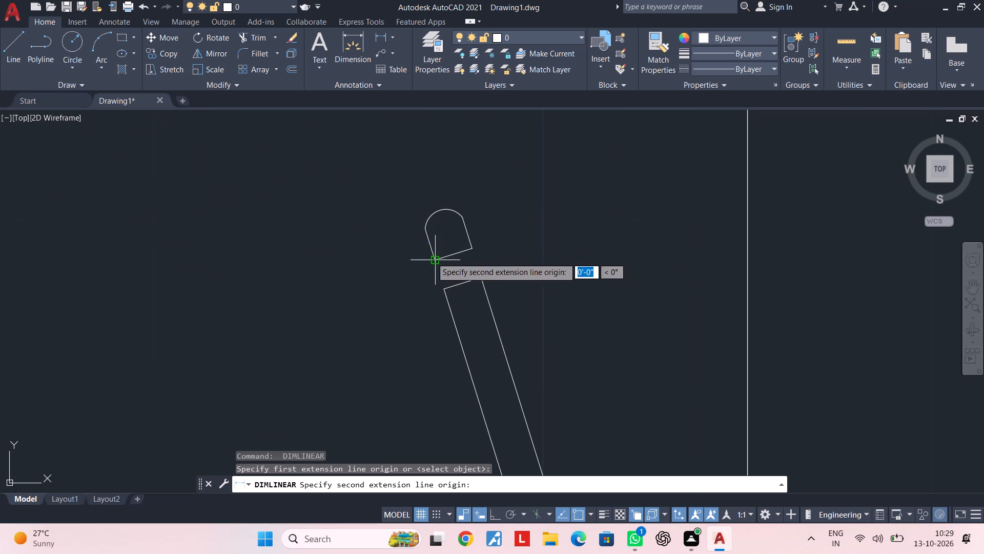
{"action": "left_click", "coordinate": [423, 227]}
{"action": "scroll", "coordinate": [428, 254], "scroll_direction": "down", "scroll_amount": 2}
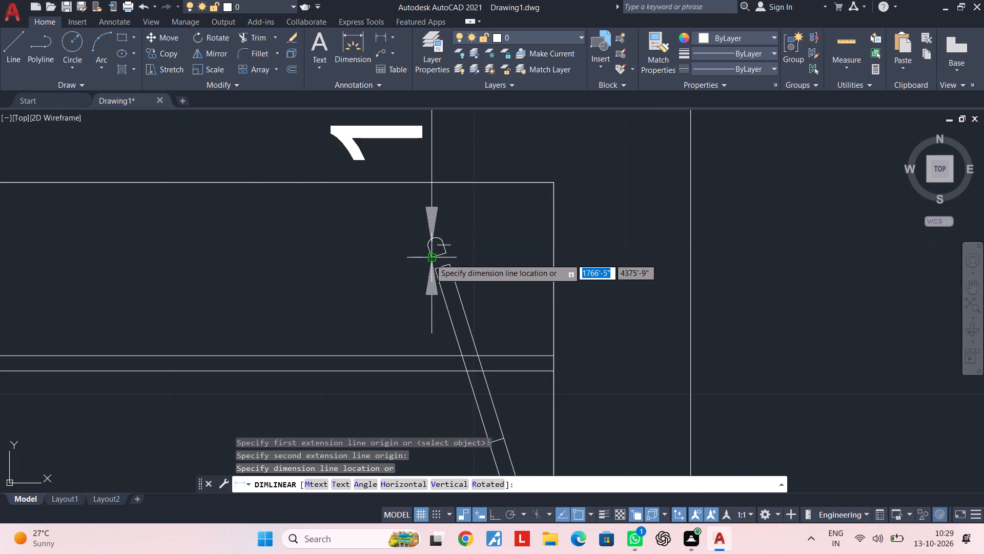
{"action": "key", "text": "Escape"}
{"action": "key", "text": "Escape"}
Draw a cross line about 1" long between the slanted lines, just below and parallel to the hanger's lower cross line.
{"action": "scroll", "coordinate": [465, 315], "scroll_direction": "down", "scroll_amount": 3}
{"action": "middle_click_drag", "start_coordinate": [467, 319], "coordinate": [473, 252]}
{"action": "key", "text": "Escape"}
{"action": "scroll", "coordinate": [486, 295], "scroll_direction": "up", "scroll_amount": 3}
{"action": "scroll", "coordinate": [457, 256], "scroll_direction": "up", "scroll_amount": 1}
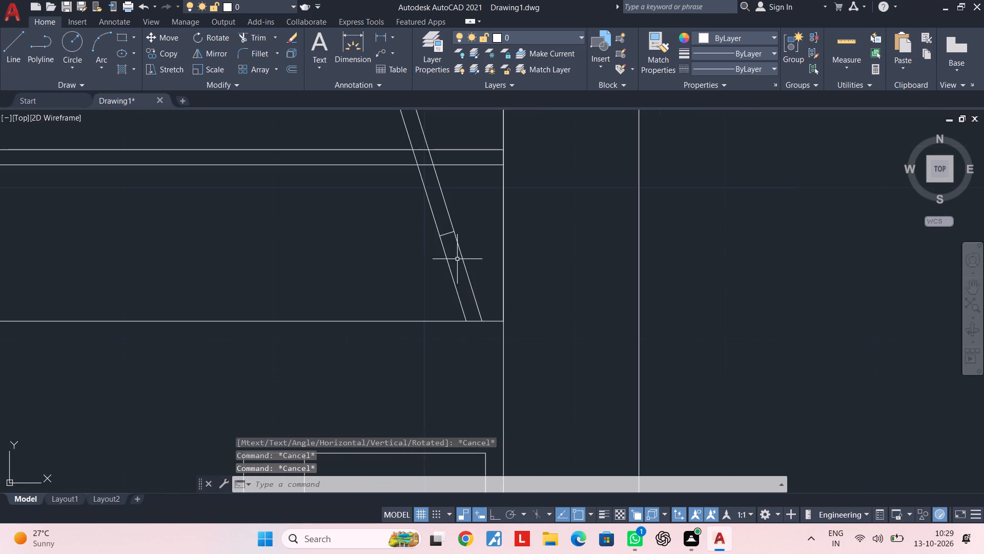
{"action": "middle_click_drag", "start_coordinate": [456, 256], "coordinate": [539, 325]}
{"action": "key", "text": "Escape"}
{"action": "key", "text": "Escape"}
{"action": "middle_click_drag", "start_coordinate": [531, 316], "coordinate": [562, 379]}
{"action": "key", "text": "Escape"}
{"action": "key", "text": "Escape"}
{"action": "key", "text": "Escape"}
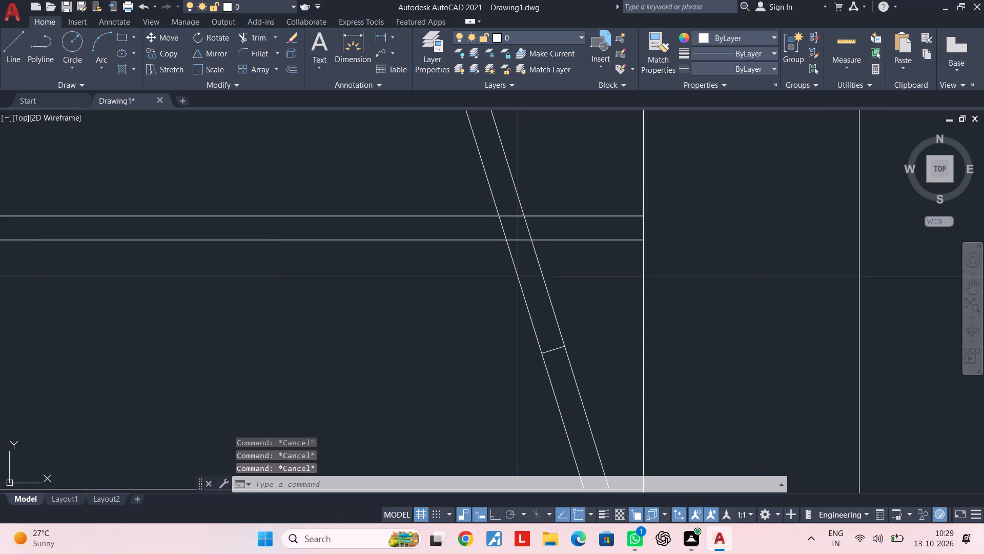
{"action": "type", "text": "l"}
{"action": "key", "text": "space"}
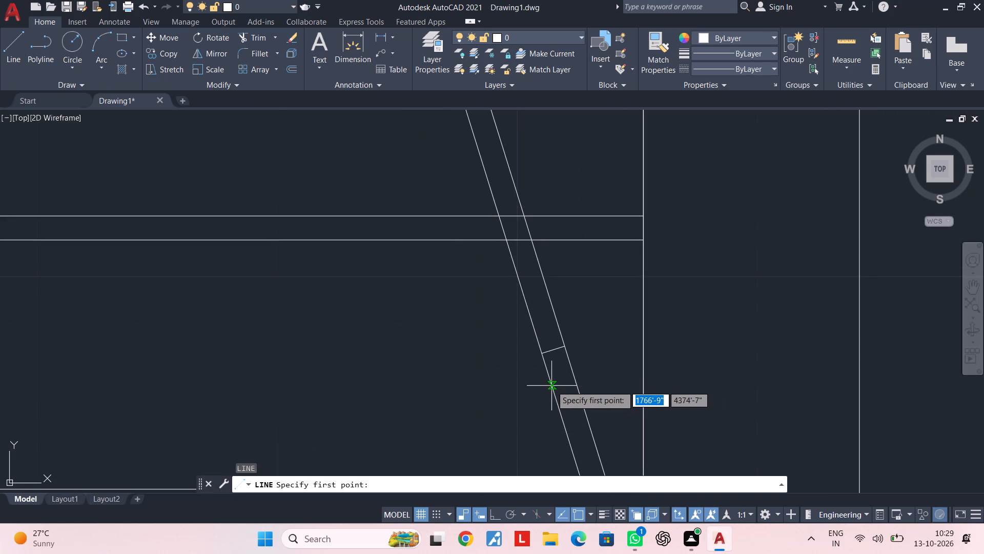
{"action": "left_click", "coordinate": [551, 377]}
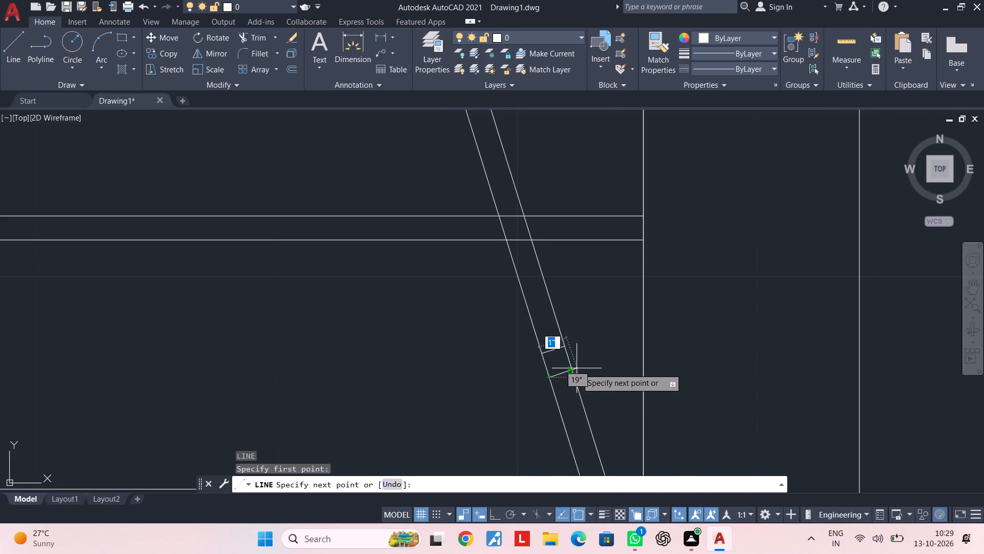
{"action": "left_click", "coordinate": [572, 372]}
{"action": "key", "text": "Escape"}
{"action": "key", "text": "Escape"}
{"action": "key", "text": "Escape"}
{"action": "key", "text": "Escape"}
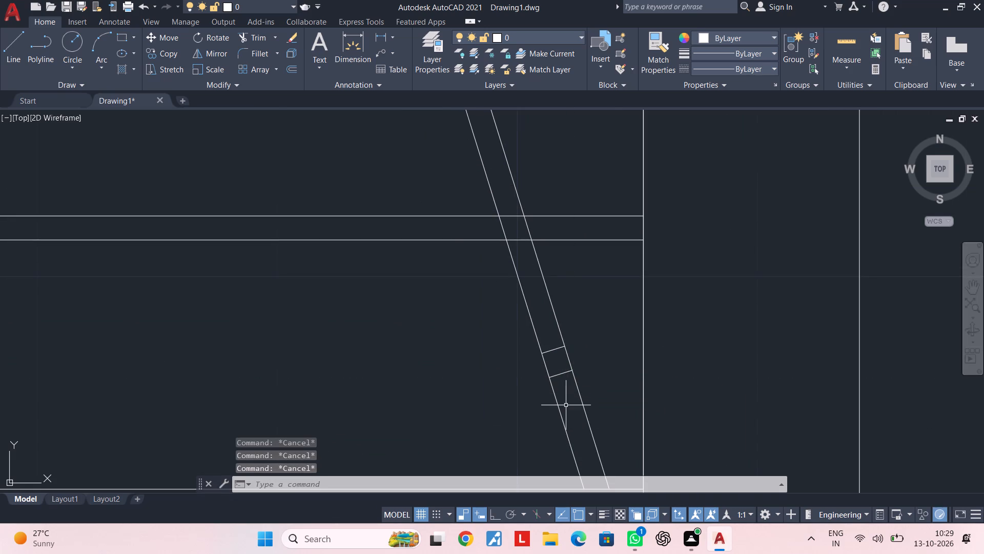
Draw another parallel cross line about 1" long between the slanted lines, a little below the previous one.
{"action": "middle_click_drag", "start_coordinate": [566, 392], "coordinate": [558, 312]}
{"action": "key", "text": "space"}
{"action": "left_click", "coordinate": [550, 323]}
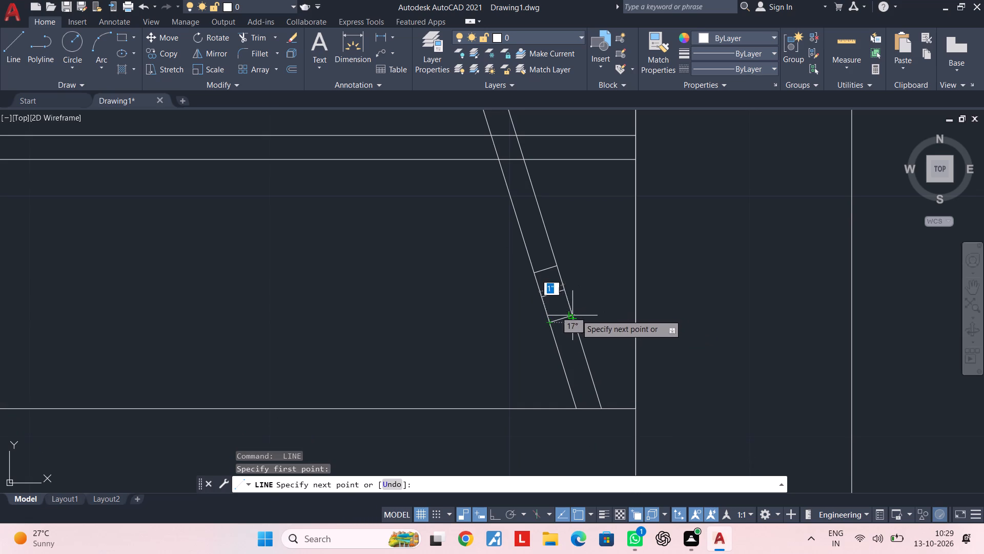
{"action": "left_click", "coordinate": [572, 316]}
{"action": "key", "text": "Escape"}
{"action": "key", "text": "Escape"}
Draw a circle centred on the midpoint of the lowest cross line, with its radius reaching the line's left end.
{"action": "key", "text": "c"}
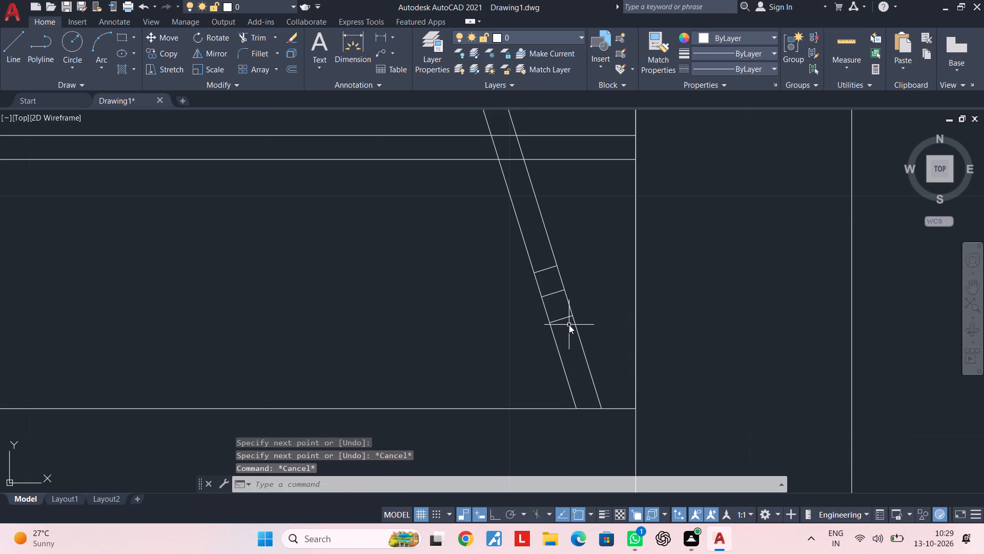
{"action": "key", "text": "space"}
{"action": "scroll", "coordinate": [563, 327], "scroll_direction": "up", "scroll_amount": 2}
{"action": "left_click", "coordinate": [555, 309]}
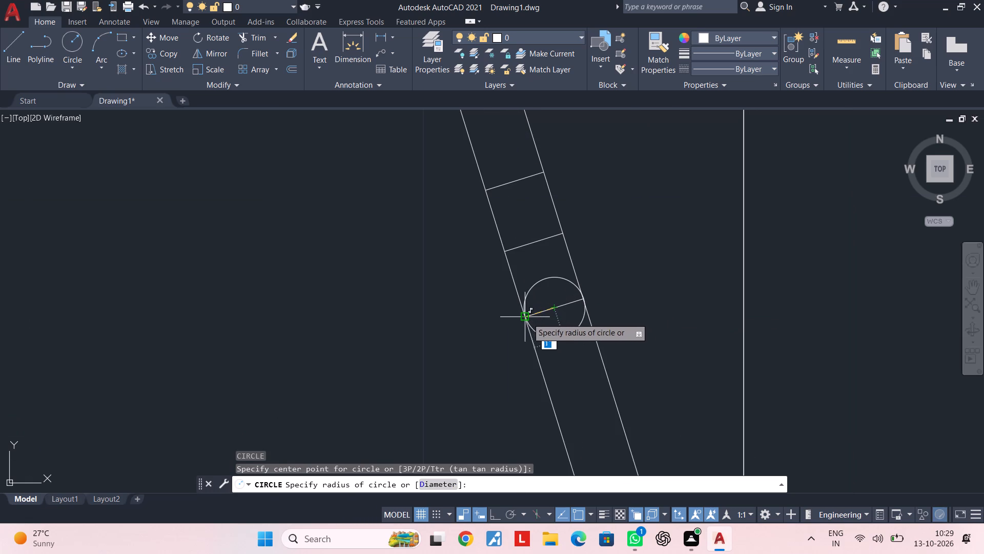
{"action": "left_click", "coordinate": [527, 318]}
{"action": "key", "text": "Escape"}
{"action": "key", "text": "Escape"}
Trim the circle's upper half, the cross line through it and both slanted lines below it to form a rounded lower tip.
{"action": "type", "text": "tr"}
{"action": "key", "text": "space"}
{"action": "left_click", "coordinate": [563, 288]}
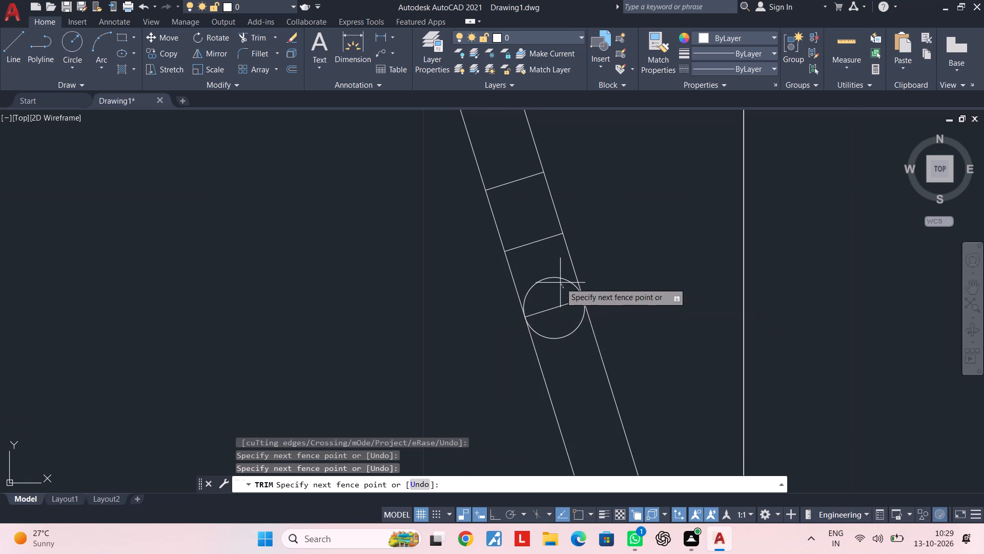
{"action": "left_click", "coordinate": [552, 268]}
{"action": "left_click", "coordinate": [552, 308]}
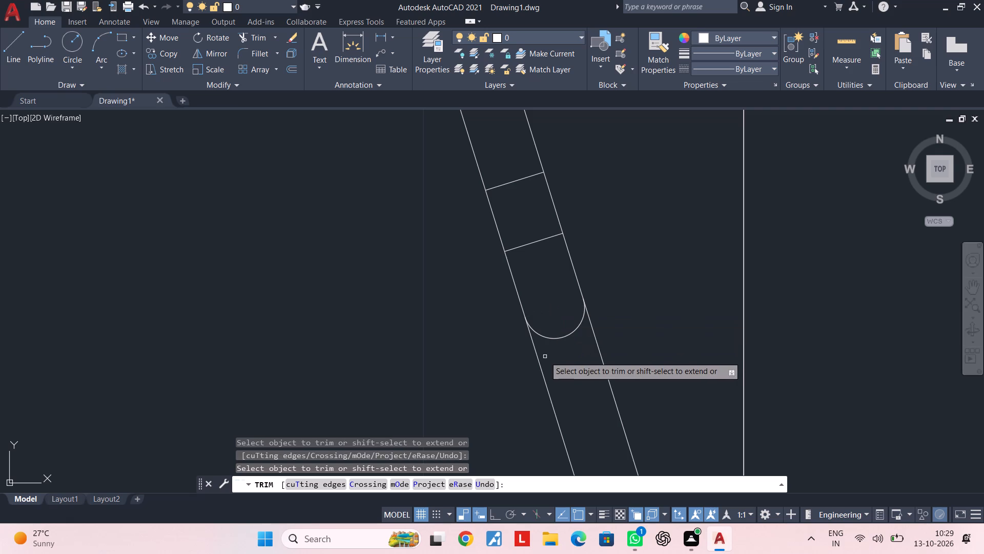
{"action": "left_click", "coordinate": [539, 359]}
{"action": "left_click", "coordinate": [601, 356]}
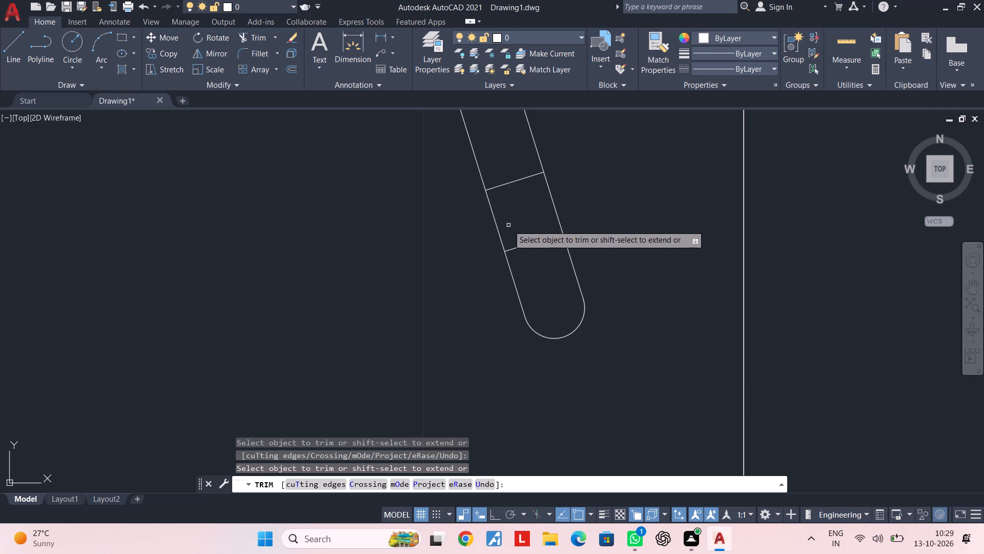
Trim both slanted lines between the two remaining lower cross lines to separate the lower tip from the hanger body.
{"action": "left_click", "coordinate": [487, 226]}
{"action": "left_click", "coordinate": [579, 208]}
{"action": "key", "text": "Escape"}
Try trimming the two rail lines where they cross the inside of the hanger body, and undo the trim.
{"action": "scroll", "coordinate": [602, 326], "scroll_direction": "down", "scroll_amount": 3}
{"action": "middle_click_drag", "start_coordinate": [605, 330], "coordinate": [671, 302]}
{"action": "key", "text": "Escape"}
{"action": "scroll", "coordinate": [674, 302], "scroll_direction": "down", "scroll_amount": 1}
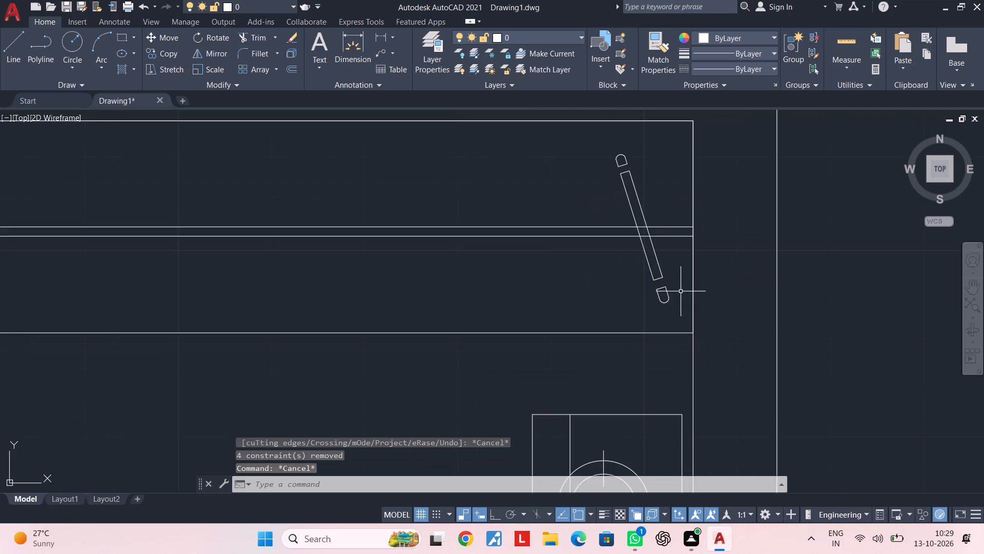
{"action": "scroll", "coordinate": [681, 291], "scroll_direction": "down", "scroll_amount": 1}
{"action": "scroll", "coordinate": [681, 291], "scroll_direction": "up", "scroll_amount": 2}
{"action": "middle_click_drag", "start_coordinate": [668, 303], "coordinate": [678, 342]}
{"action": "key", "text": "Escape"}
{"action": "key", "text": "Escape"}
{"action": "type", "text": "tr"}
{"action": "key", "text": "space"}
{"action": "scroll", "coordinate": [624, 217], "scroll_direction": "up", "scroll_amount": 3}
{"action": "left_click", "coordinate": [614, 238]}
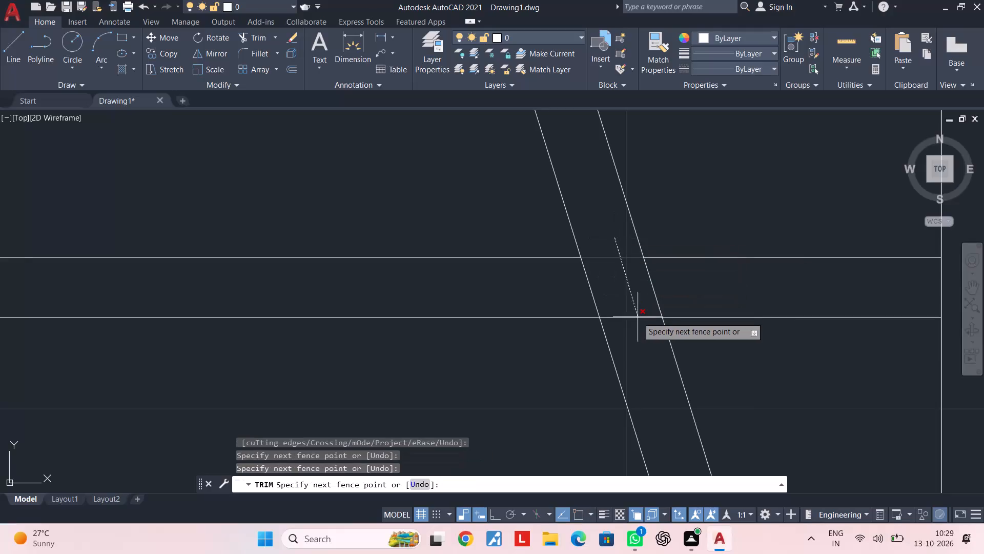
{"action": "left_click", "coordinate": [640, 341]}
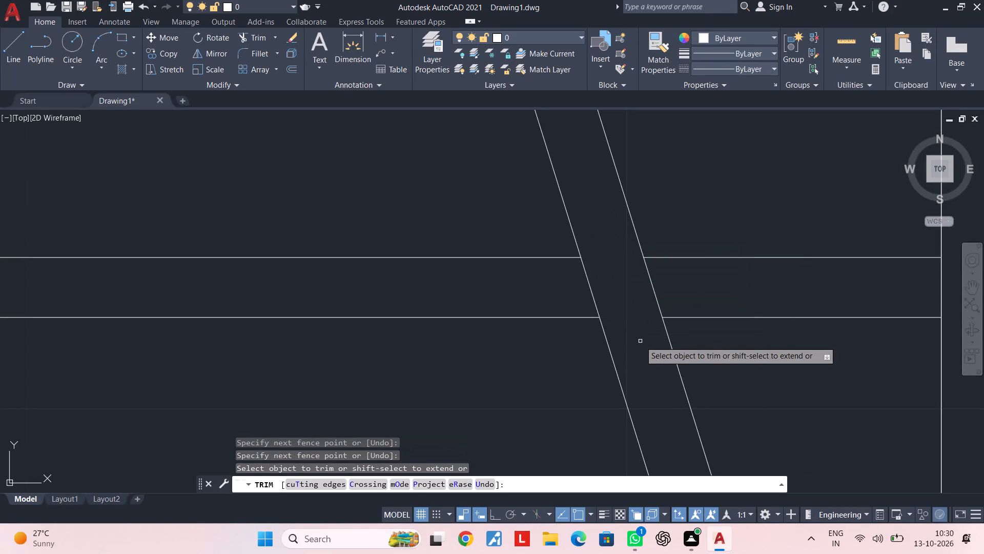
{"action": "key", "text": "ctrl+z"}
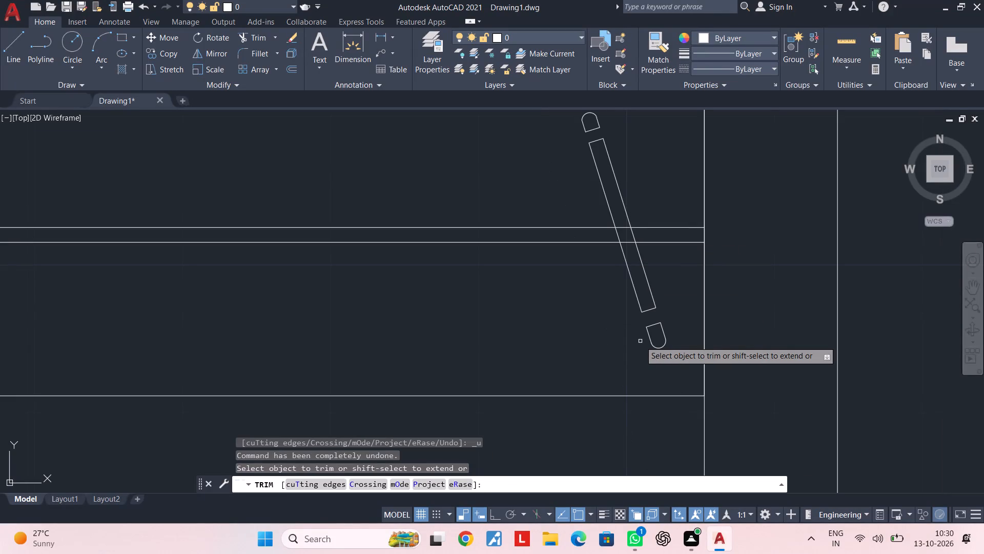
Trim the hanger body's two slanted lines where they pass between the two rail lines.
{"action": "key", "text": "Escape"}
{"action": "key", "text": "Escape"}
{"action": "key", "text": "space"}
{"action": "scroll", "coordinate": [622, 237], "scroll_direction": "up", "scroll_amount": 3}
{"action": "left_click", "coordinate": [556, 242]}
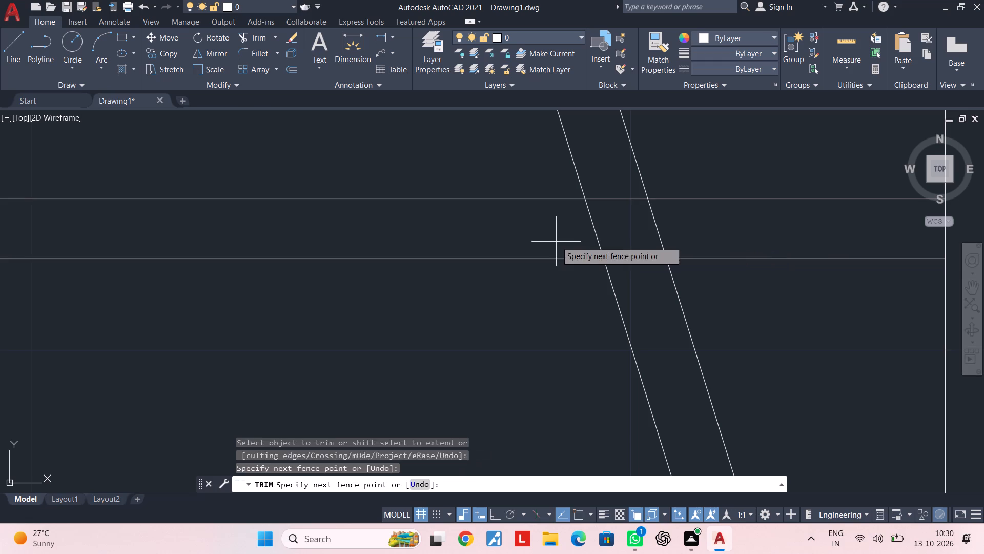
{"action": "left_click", "coordinate": [708, 233]}
{"action": "key", "text": "Escape"}
{"action": "scroll", "coordinate": [708, 233], "scroll_direction": "down", "scroll_amount": 3}
{"action": "key", "text": "Escape"}
{"action": "key", "text": "Escape"}
Join all the hanger's segments, including both rounded tips and the two body halves, into polylines.
{"action": "scroll", "coordinate": [660, 269], "scroll_direction": "up", "scroll_amount": 2}
{"action": "scroll", "coordinate": [660, 269], "scroll_direction": "down", "scroll_amount": 4}
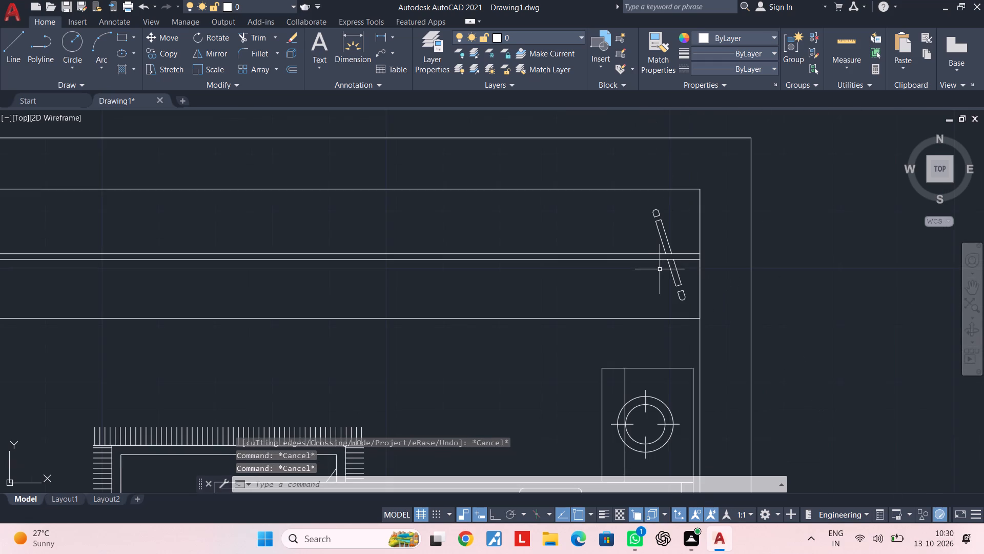
{"action": "middle_click_drag", "start_coordinate": [660, 269], "coordinate": [659, 252]}
{"action": "key", "text": "Escape"}
{"action": "key", "text": "Escape"}
{"action": "middle_click_drag", "start_coordinate": [663, 276], "coordinate": [688, 275]}
{"action": "left_click", "coordinate": [663, 183]}
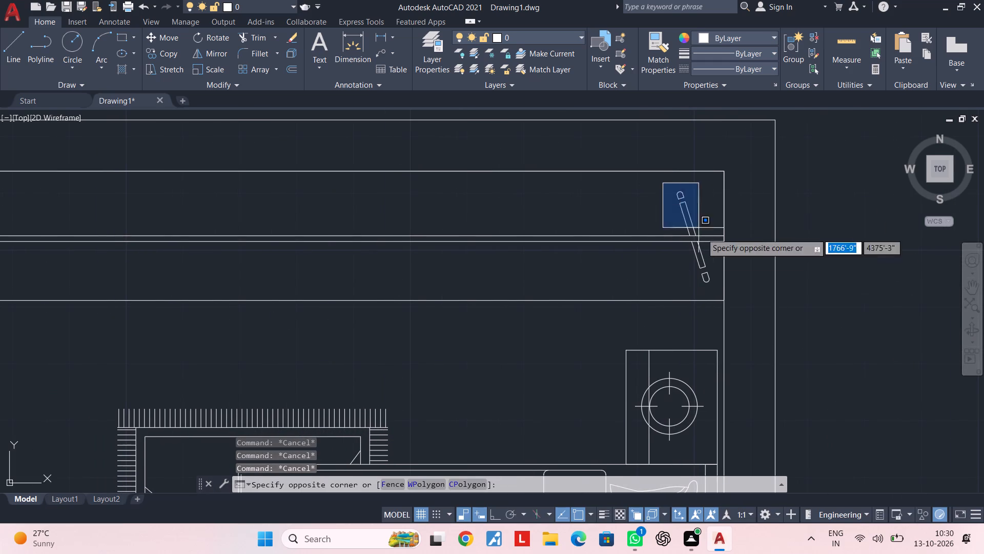
{"action": "scroll", "coordinate": [722, 292], "scroll_direction": "up", "scroll_amount": 2}
{"action": "left_click", "coordinate": [702, 291]}
{"action": "scroll", "coordinate": [643, 291], "scroll_direction": "down", "scroll_amount": 2}
{"action": "middle_click_drag", "start_coordinate": [643, 291], "coordinate": [644, 290]}
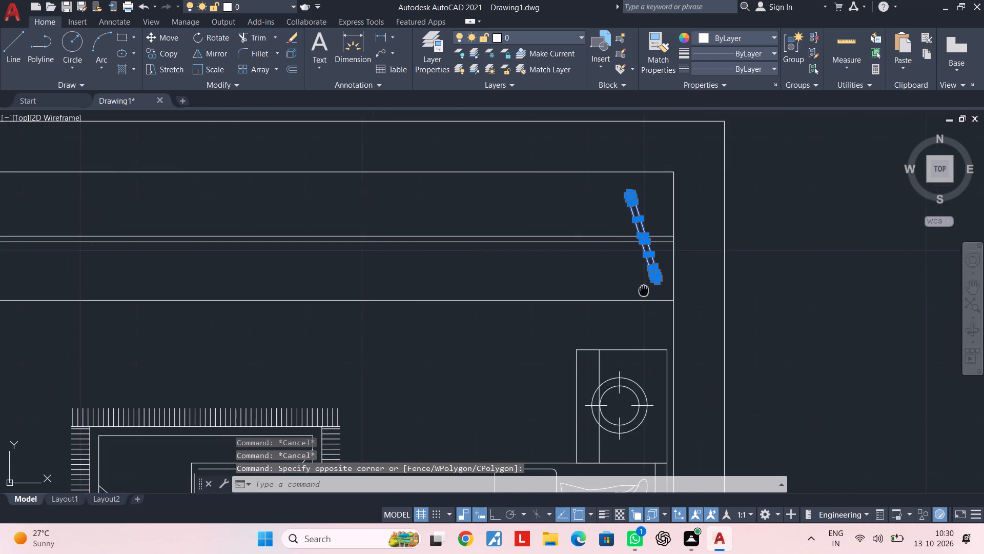
{"action": "middle_click_drag", "start_coordinate": [644, 290], "coordinate": [715, 279]}
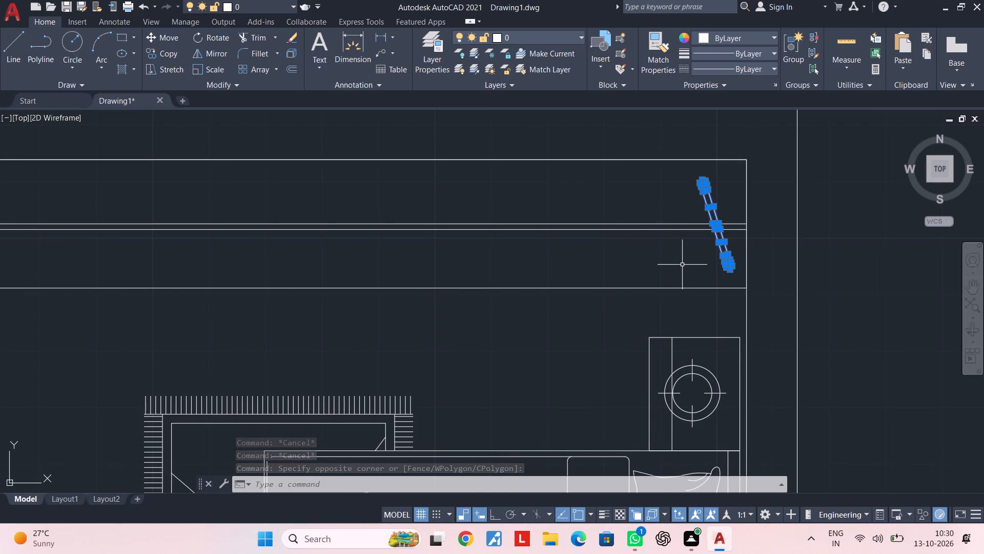
{"action": "type", "text": "j"}
{"action": "key", "text": "space"}
{"action": "scroll", "coordinate": [730, 241], "scroll_direction": "up", "scroll_amount": 2}
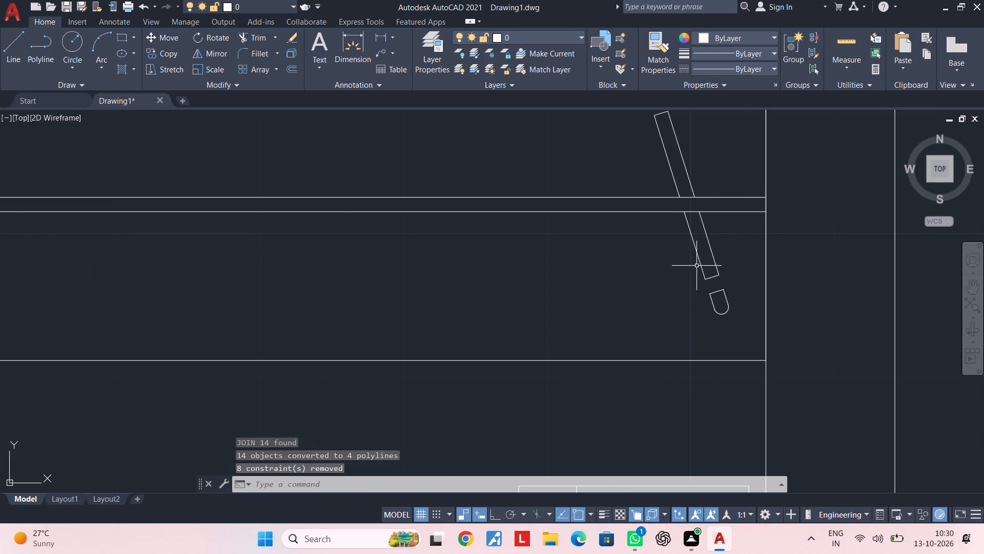
{"action": "key", "text": "Escape"}
Copy the whole hanger about 3" to the left along the rail with Ortho turned on.
{"action": "scroll", "coordinate": [710, 287], "scroll_direction": "down", "scroll_amount": 2}
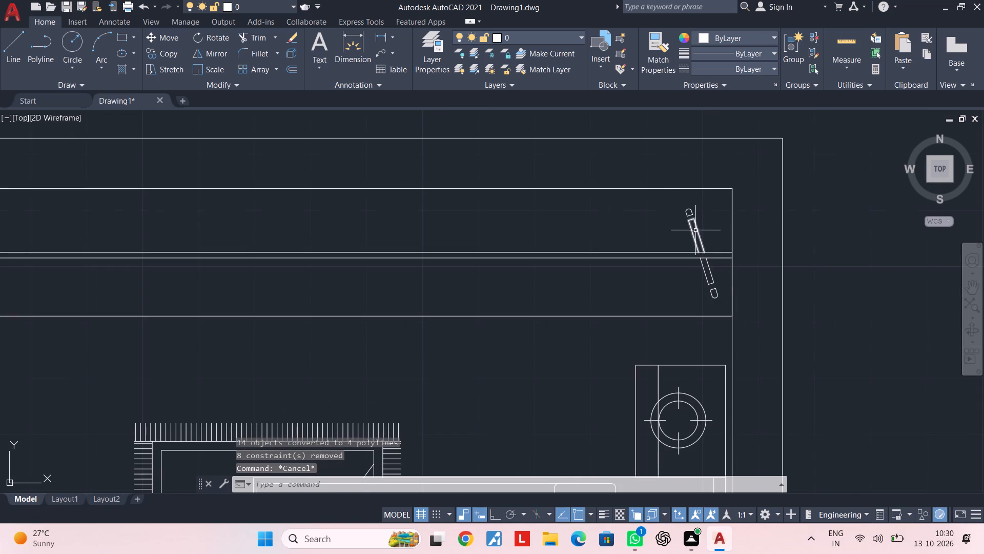
{"action": "left_click", "coordinate": [675, 201]}
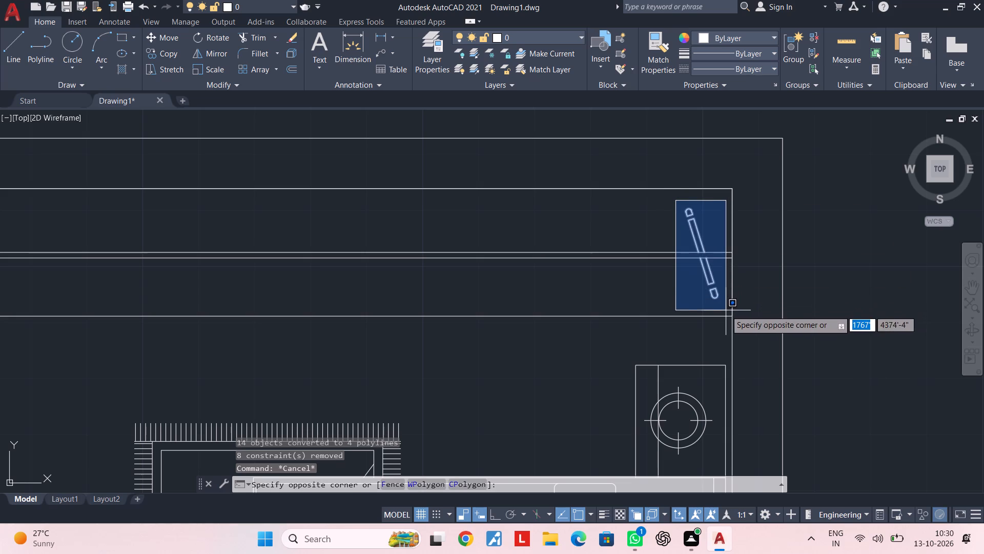
{"action": "left_click", "coordinate": [723, 310]}
{"action": "key", "text": "c"}
{"action": "key", "text": "o"}
{"action": "key", "text": "space"}
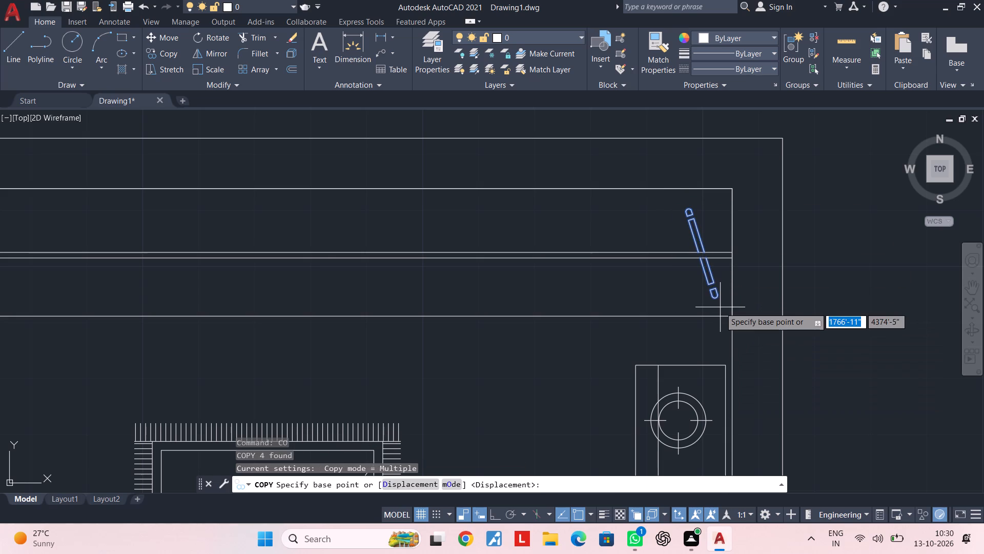
{"action": "left_click", "coordinate": [713, 311]}
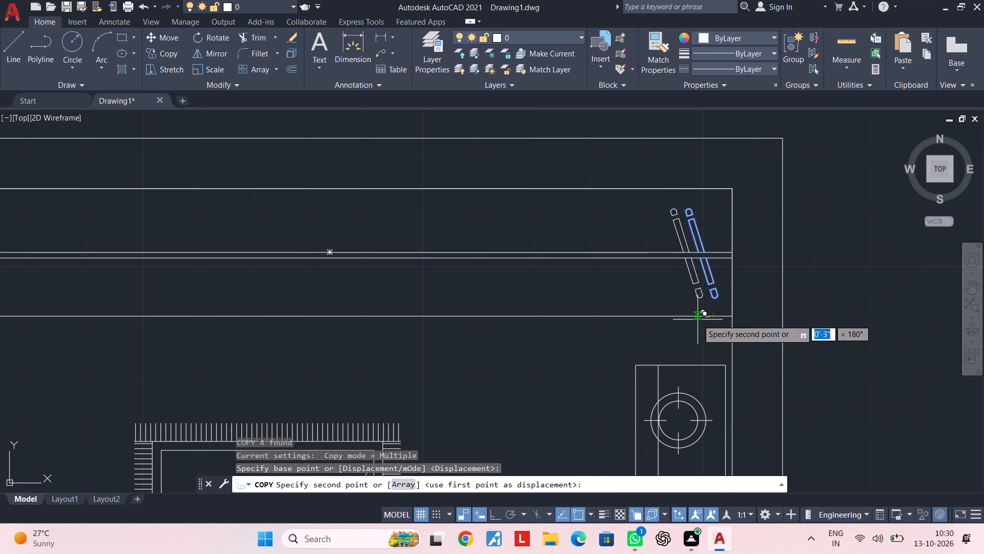
{"action": "left_click", "coordinate": [495, 515]}
{"action": "scroll", "coordinate": [703, 318], "scroll_direction": "up", "scroll_amount": 2}
{"action": "scroll", "coordinate": [678, 319], "scroll_direction": "down", "scroll_amount": 1}
{"action": "middle_click", "coordinate": [678, 319]}
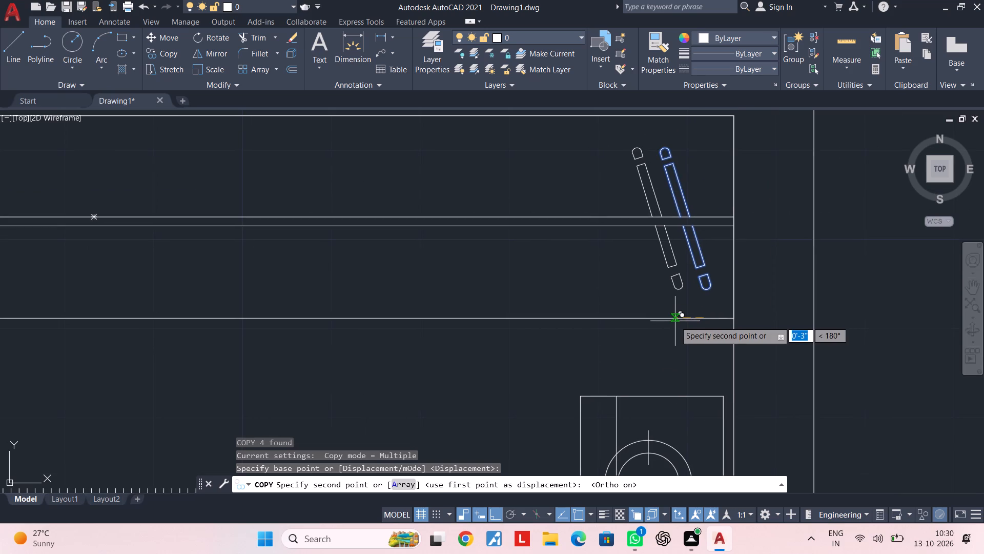
{"action": "left_click", "coordinate": [672, 322]}
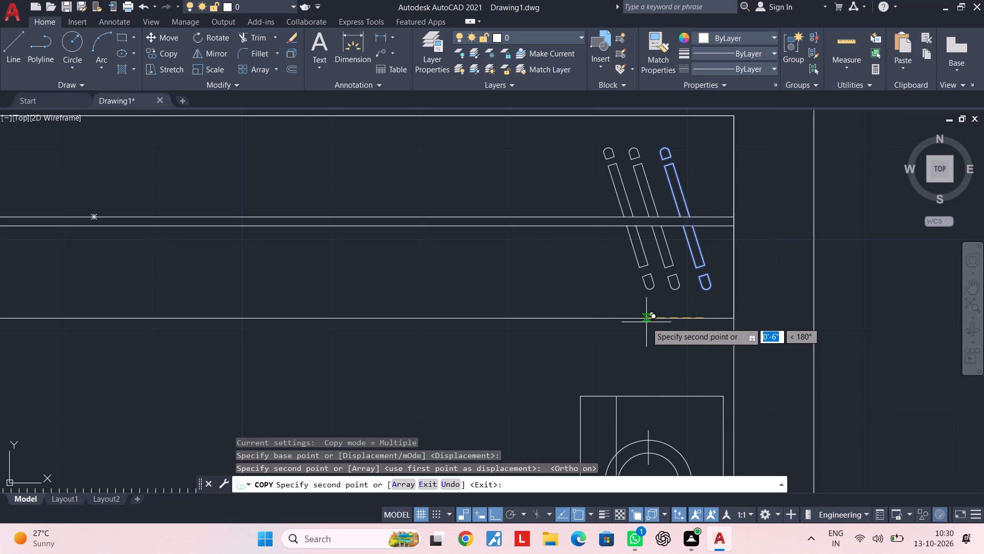
{"action": "key", "text": "Escape"}
{"action": "key", "text": "Escape"}
{"action": "key", "text": "Escape"}
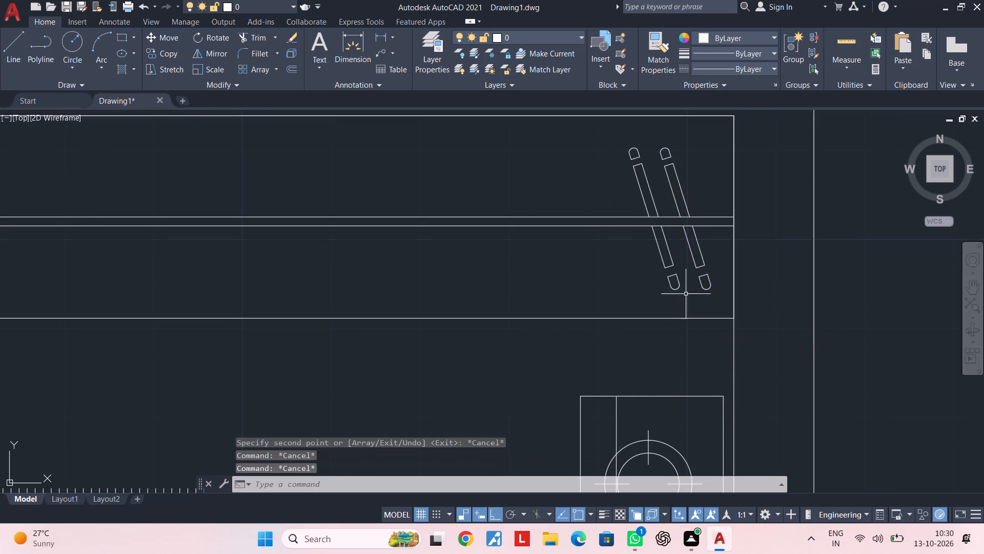
{"action": "key", "text": "Escape"}
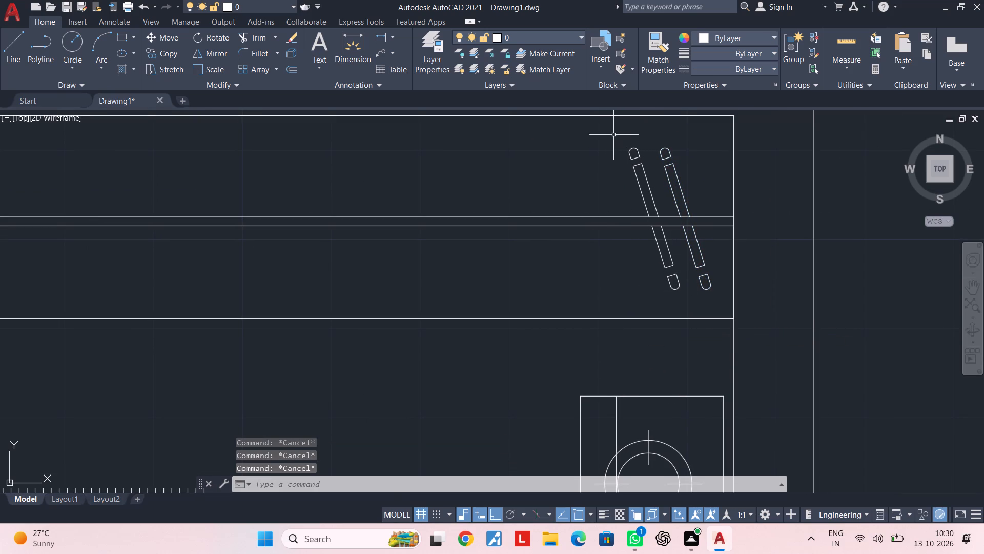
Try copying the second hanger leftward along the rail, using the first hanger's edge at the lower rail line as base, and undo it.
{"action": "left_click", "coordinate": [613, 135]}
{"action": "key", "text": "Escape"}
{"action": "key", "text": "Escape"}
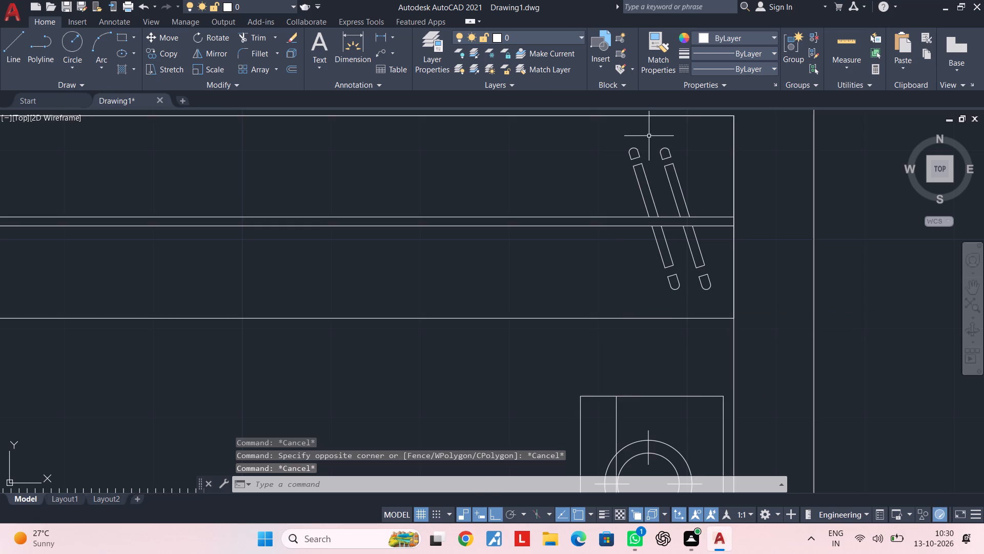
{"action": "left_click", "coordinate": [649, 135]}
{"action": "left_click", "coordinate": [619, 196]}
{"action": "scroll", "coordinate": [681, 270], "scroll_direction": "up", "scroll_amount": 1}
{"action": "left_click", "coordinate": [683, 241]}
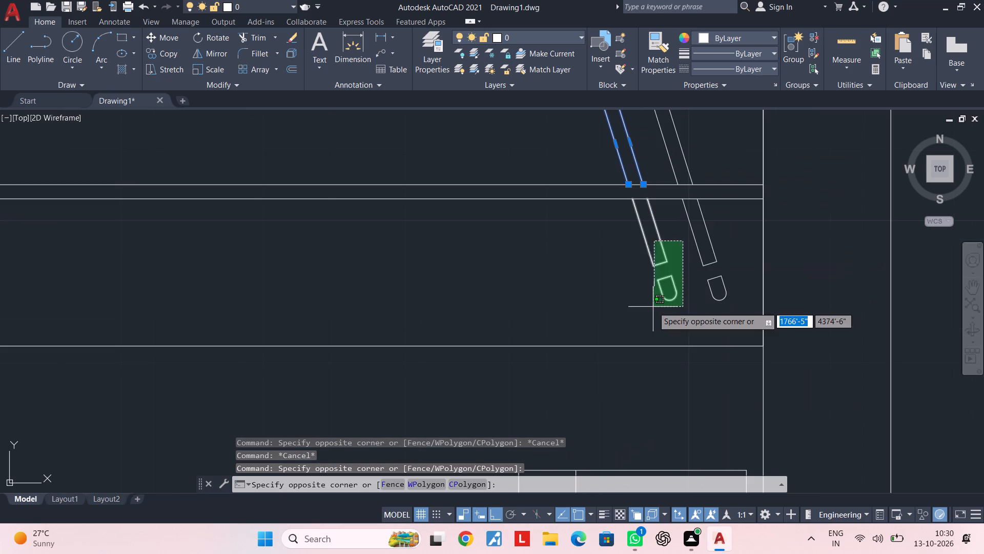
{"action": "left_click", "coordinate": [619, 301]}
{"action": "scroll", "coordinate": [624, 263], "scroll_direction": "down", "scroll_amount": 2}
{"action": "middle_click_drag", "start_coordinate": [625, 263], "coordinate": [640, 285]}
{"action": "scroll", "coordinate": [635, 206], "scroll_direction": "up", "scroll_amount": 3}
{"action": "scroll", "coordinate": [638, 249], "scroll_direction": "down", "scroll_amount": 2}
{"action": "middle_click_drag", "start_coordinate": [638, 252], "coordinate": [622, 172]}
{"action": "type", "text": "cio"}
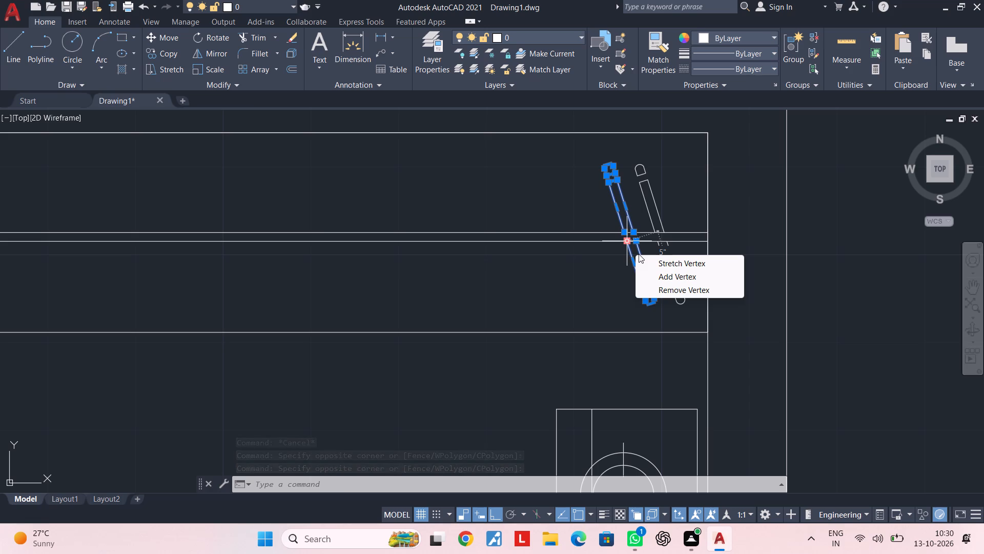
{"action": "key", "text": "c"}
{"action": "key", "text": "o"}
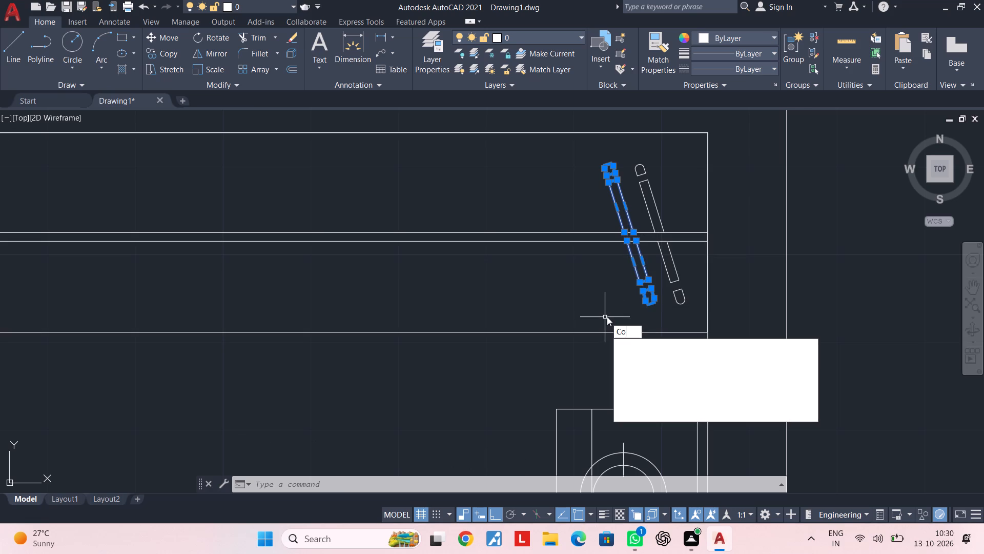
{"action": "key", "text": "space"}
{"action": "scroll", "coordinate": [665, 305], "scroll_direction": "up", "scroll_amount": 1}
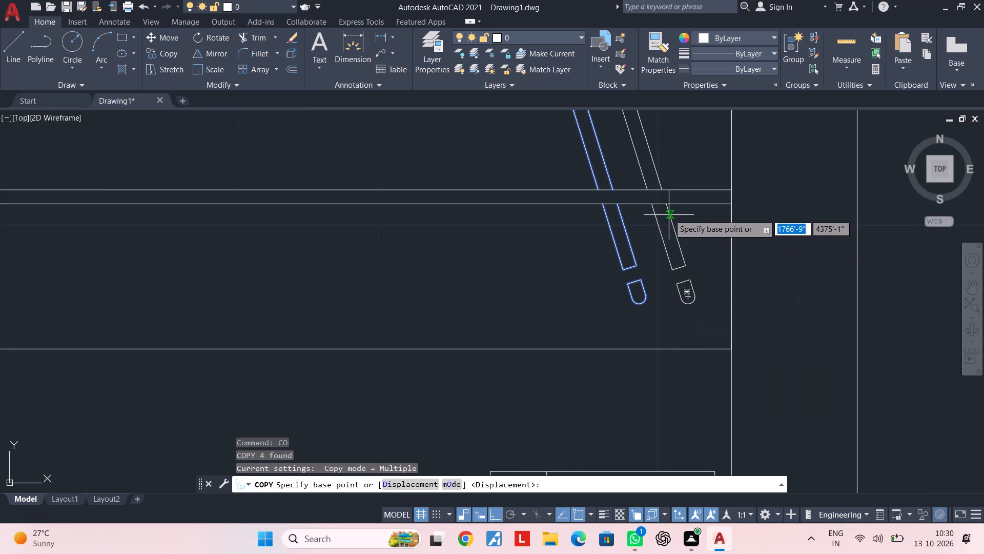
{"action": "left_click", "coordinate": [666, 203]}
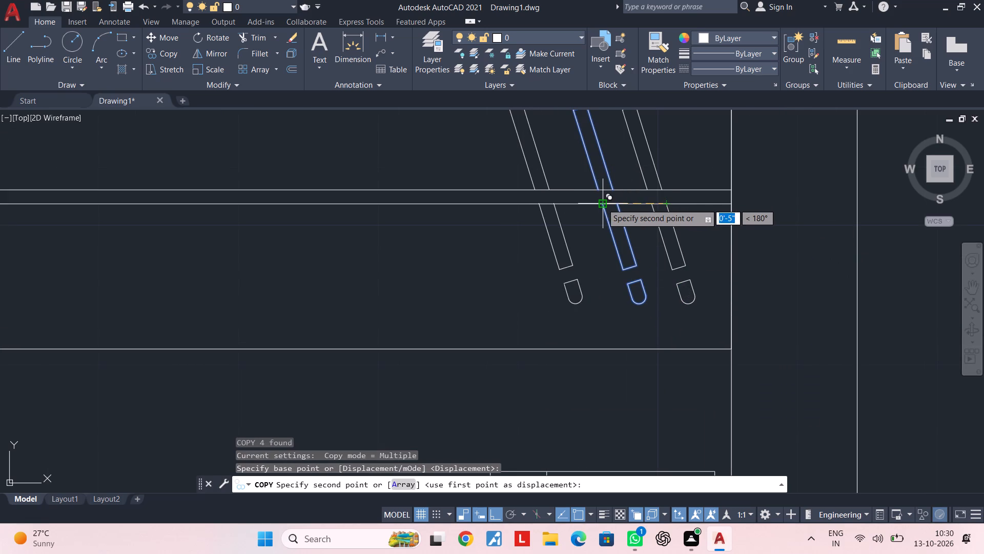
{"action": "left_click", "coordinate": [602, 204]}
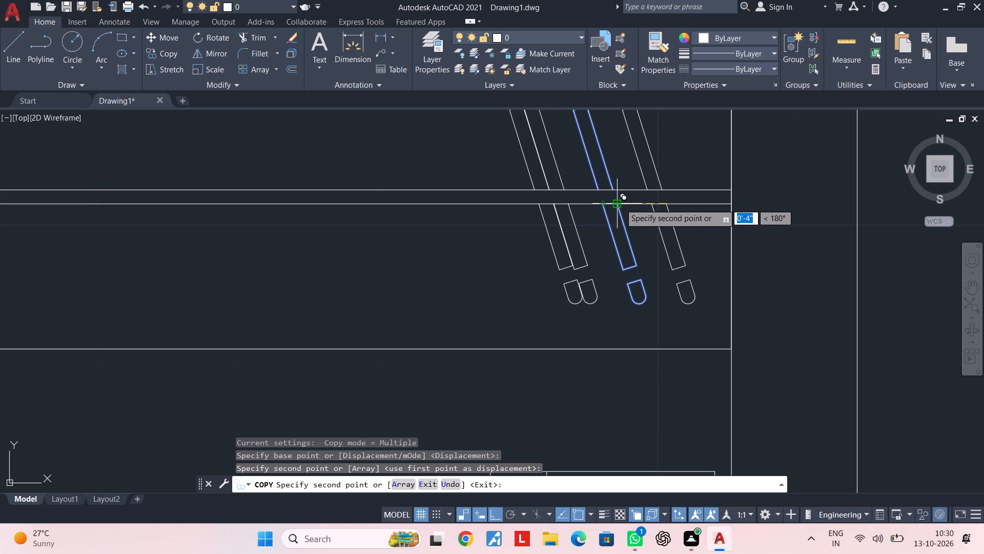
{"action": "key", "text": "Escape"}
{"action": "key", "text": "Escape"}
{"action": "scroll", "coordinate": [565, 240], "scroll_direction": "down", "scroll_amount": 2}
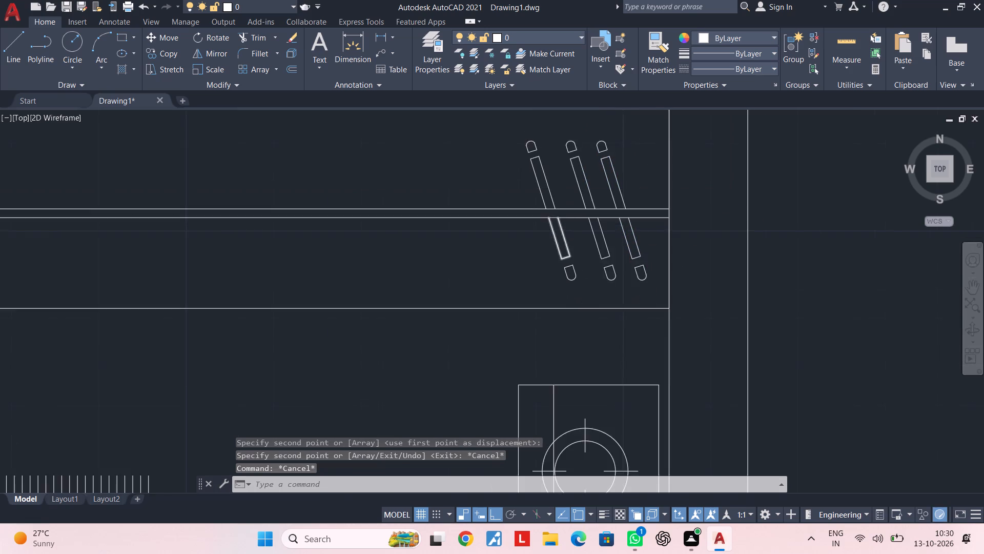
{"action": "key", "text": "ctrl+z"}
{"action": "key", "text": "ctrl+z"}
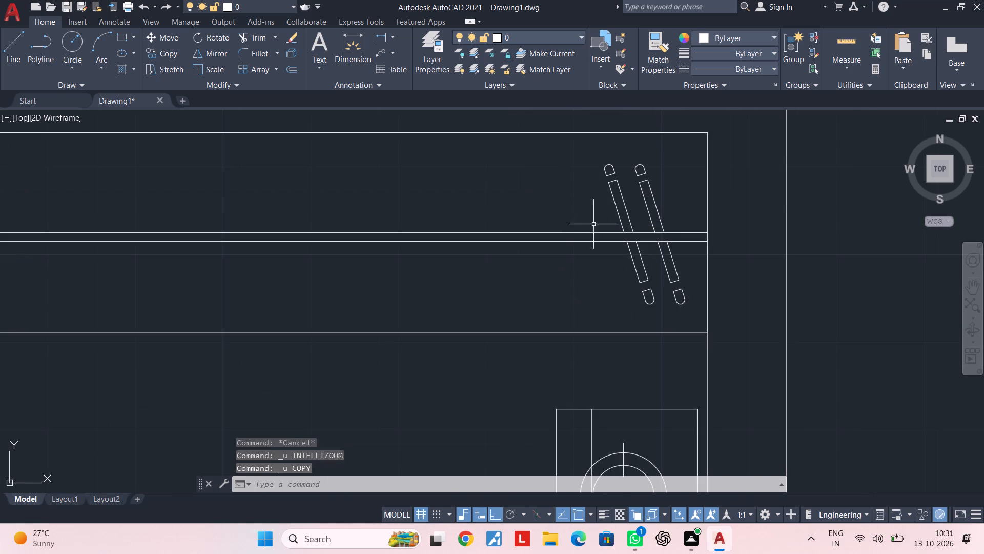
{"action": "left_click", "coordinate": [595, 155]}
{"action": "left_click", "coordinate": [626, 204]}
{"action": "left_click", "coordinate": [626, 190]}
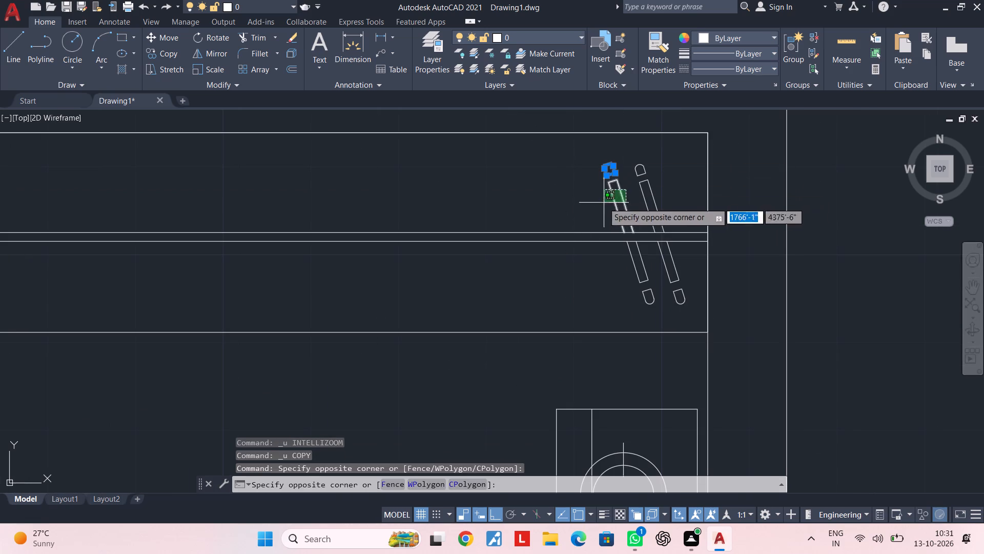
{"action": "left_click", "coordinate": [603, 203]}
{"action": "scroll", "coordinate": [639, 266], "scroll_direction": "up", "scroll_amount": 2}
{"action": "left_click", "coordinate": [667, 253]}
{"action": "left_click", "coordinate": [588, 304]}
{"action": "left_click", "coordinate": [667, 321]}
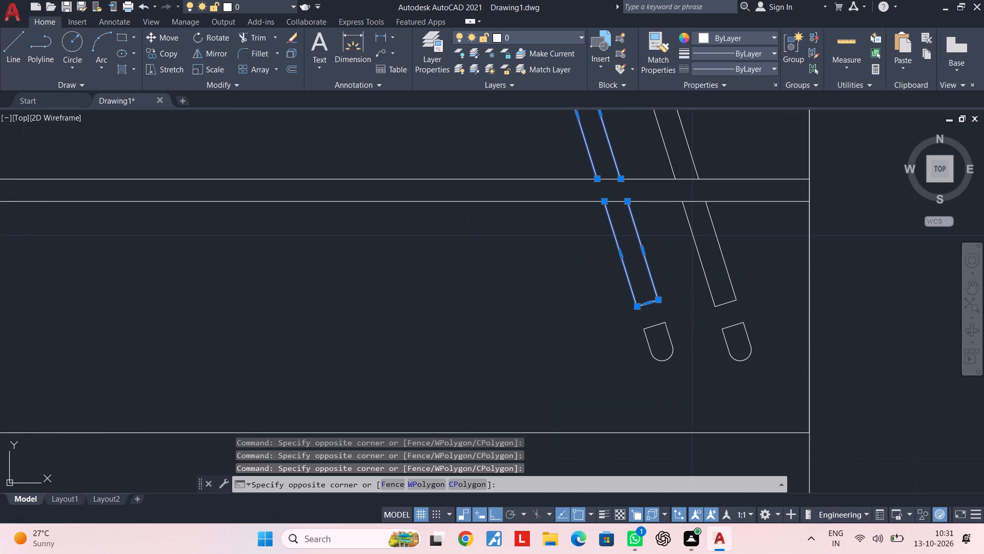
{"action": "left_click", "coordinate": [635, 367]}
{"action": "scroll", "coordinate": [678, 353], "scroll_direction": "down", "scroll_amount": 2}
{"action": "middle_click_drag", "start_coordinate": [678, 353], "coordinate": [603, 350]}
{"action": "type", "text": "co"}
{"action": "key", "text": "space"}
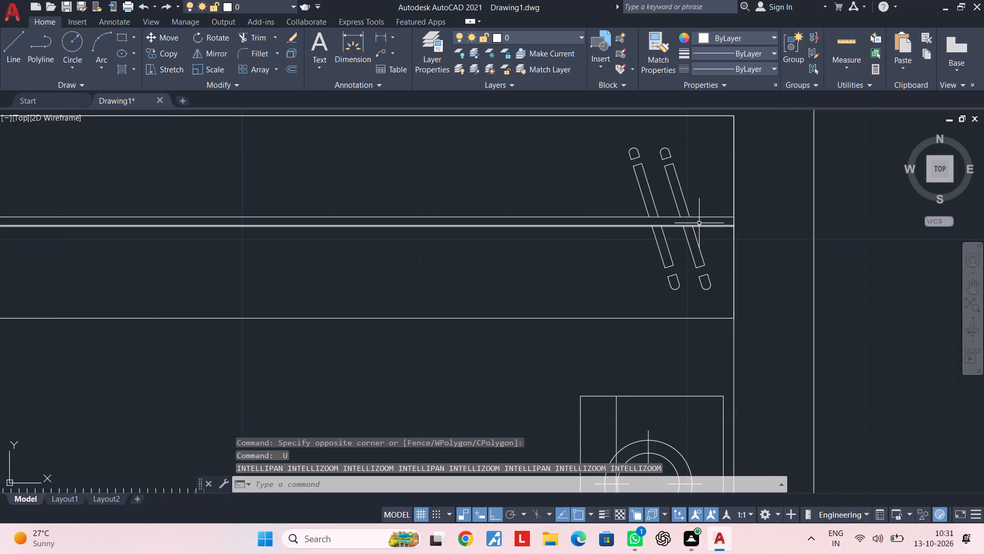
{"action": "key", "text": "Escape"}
Copy the second hanger leftward by the existing hanger spacing, from the first hanger's right edge on the lower rail line to the second's.
{"action": "middle_click_drag", "start_coordinate": [668, 252], "coordinate": [668, 235]}
{"action": "left_click", "coordinate": [679, 217]}
{"action": "left_click", "coordinate": [644, 257]}
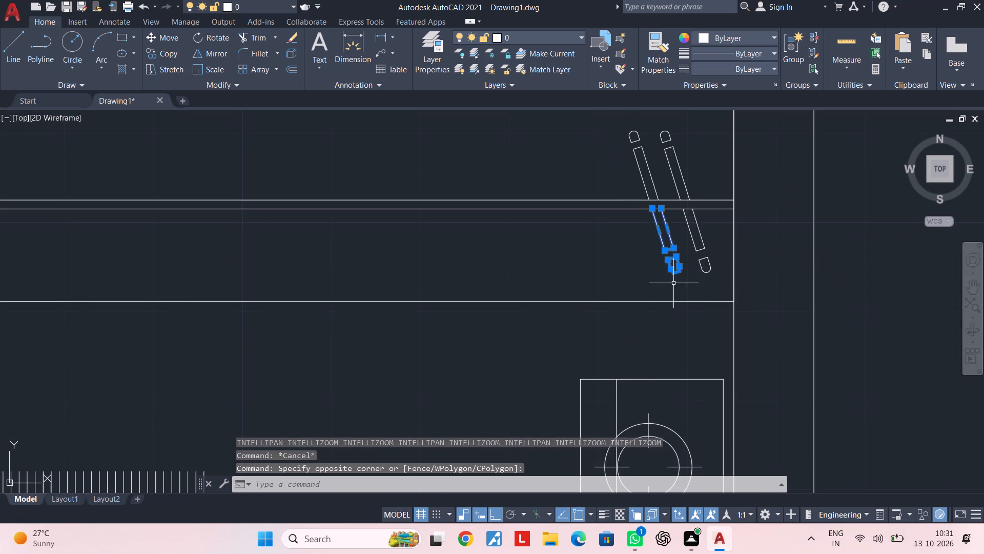
{"action": "scroll", "coordinate": [673, 283], "scroll_direction": "up", "scroll_amount": 2}
{"action": "scroll", "coordinate": [666, 259], "scroll_direction": "down", "scroll_amount": 3}
{"action": "middle_click_drag", "start_coordinate": [668, 266], "coordinate": [674, 327]}
{"action": "scroll", "coordinate": [661, 264], "scroll_direction": "up", "scroll_amount": 3}
{"action": "left_click", "coordinate": [654, 230]}
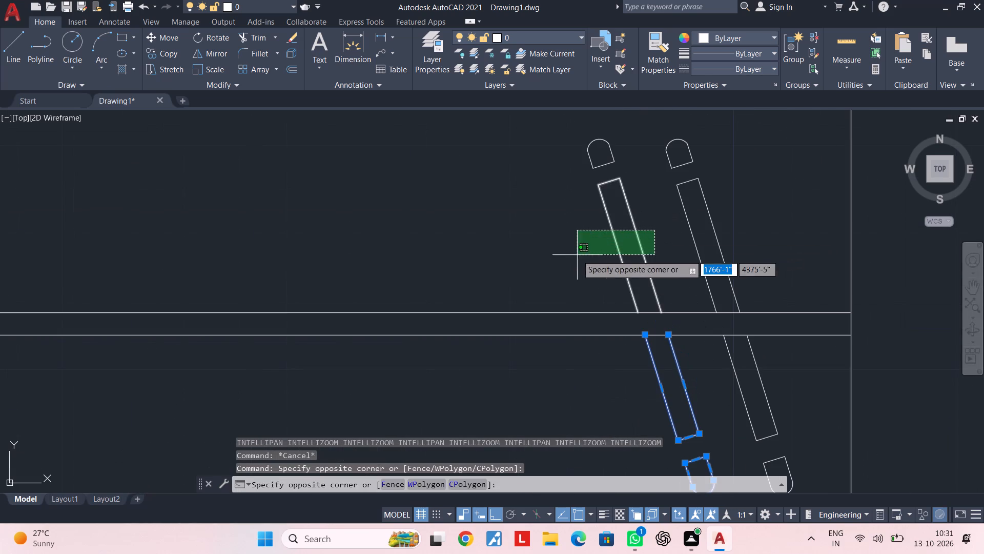
{"action": "left_click", "coordinate": [577, 255]}
{"action": "left_click", "coordinate": [628, 135]}
{"action": "left_click", "coordinate": [568, 174]}
{"action": "key", "text": "c"}
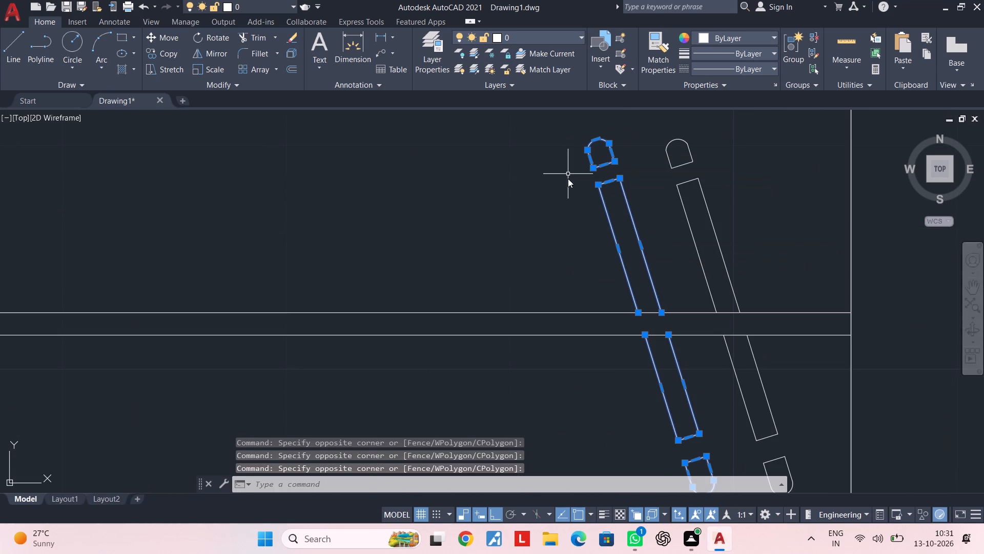
{"action": "key", "text": "o"}
{"action": "key", "text": "space"}
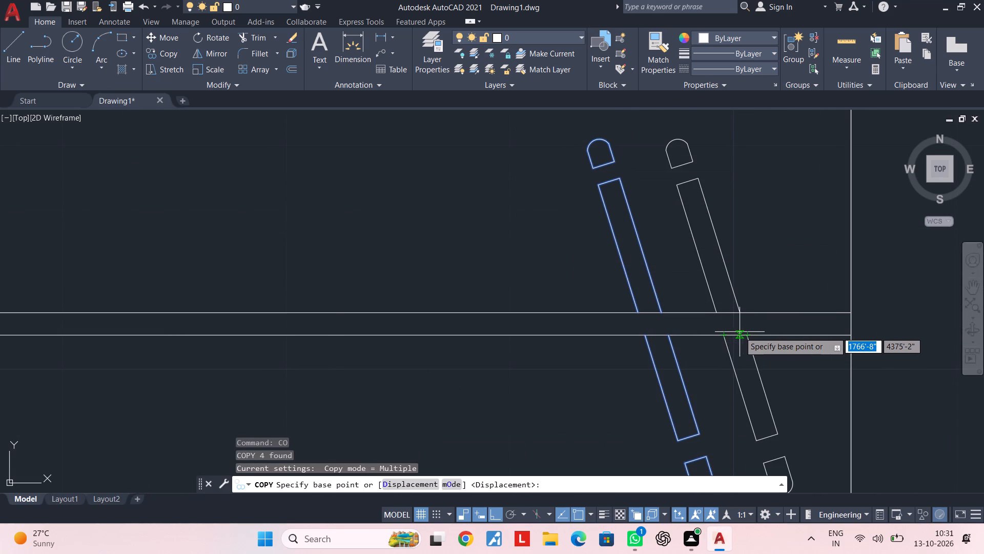
{"action": "left_click", "coordinate": [749, 333]}
{"action": "left_click", "coordinate": [668, 335]}
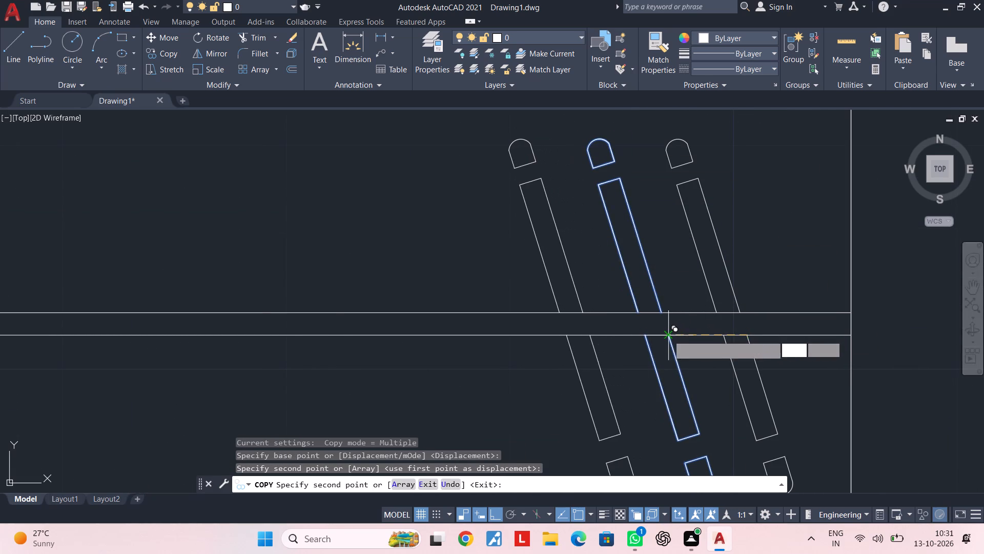
Continue copying the hanger leftward along the rail, adding seven evenly spaced copies snapped to each preceding hanger's right edge.
{"action": "scroll", "coordinate": [588, 336], "scroll_direction": "down", "scroll_amount": 2}
{"action": "middle_click_drag", "start_coordinate": [588, 336], "coordinate": [760, 325]}
{"action": "scroll", "coordinate": [756, 325], "scroll_direction": "up", "scroll_amount": 2}
{"action": "left_click", "coordinate": [760, 324]}
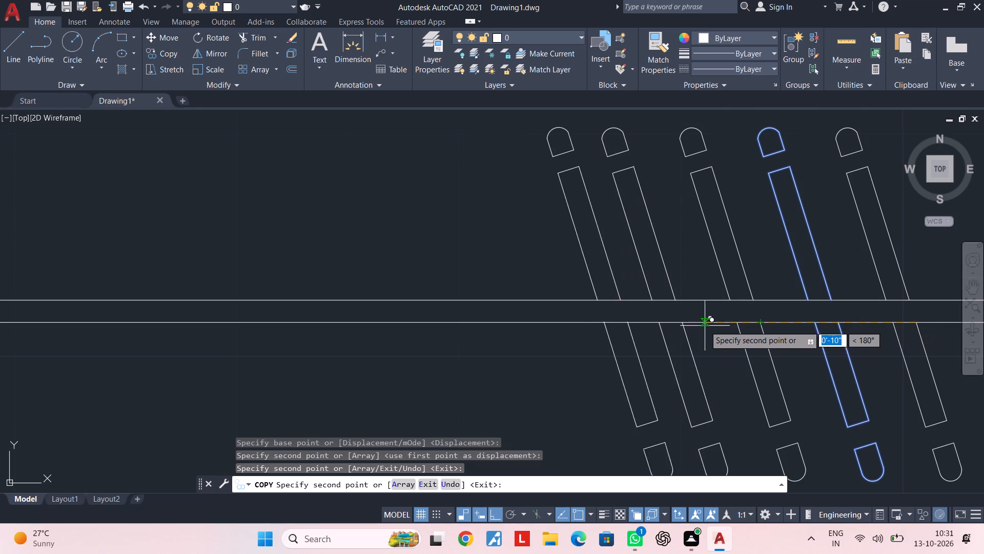
{"action": "left_click", "coordinate": [683, 325]}
{"action": "middle_click_drag", "start_coordinate": [576, 334], "coordinate": [688, 332]}
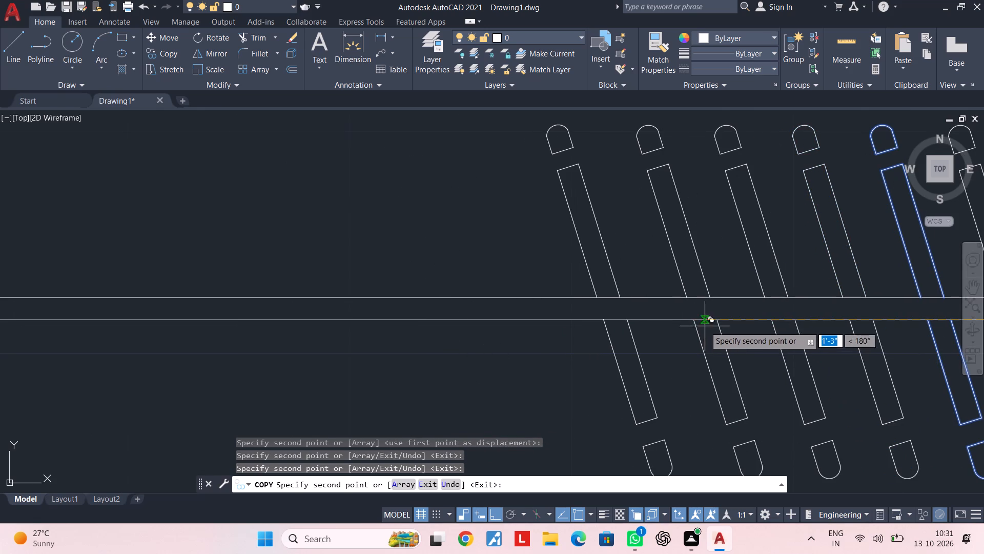
{"action": "left_click", "coordinate": [716, 321]}
{"action": "left_click", "coordinate": [640, 322]}
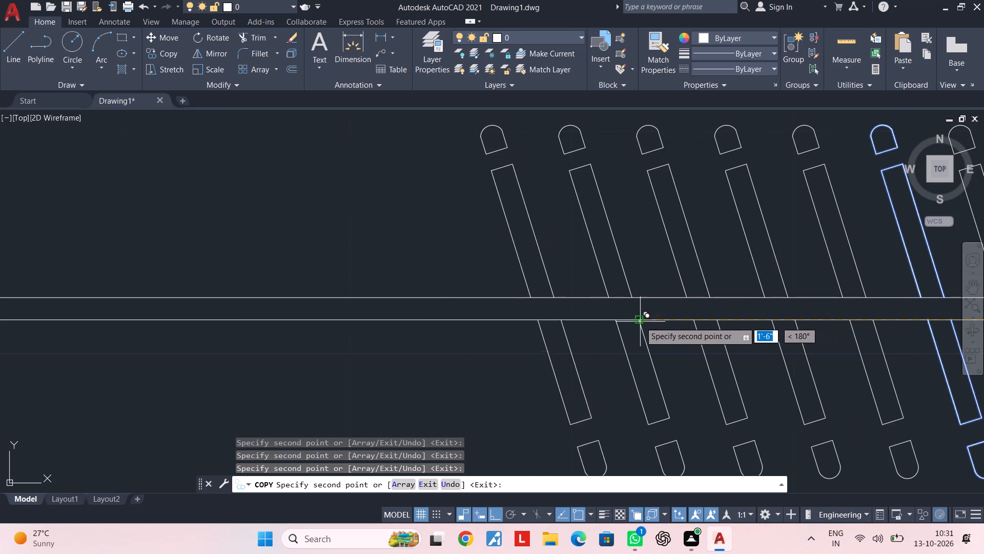
{"action": "middle_click_drag", "start_coordinate": [533, 328], "coordinate": [771, 317]}
{"action": "left_click", "coordinate": [799, 309]}
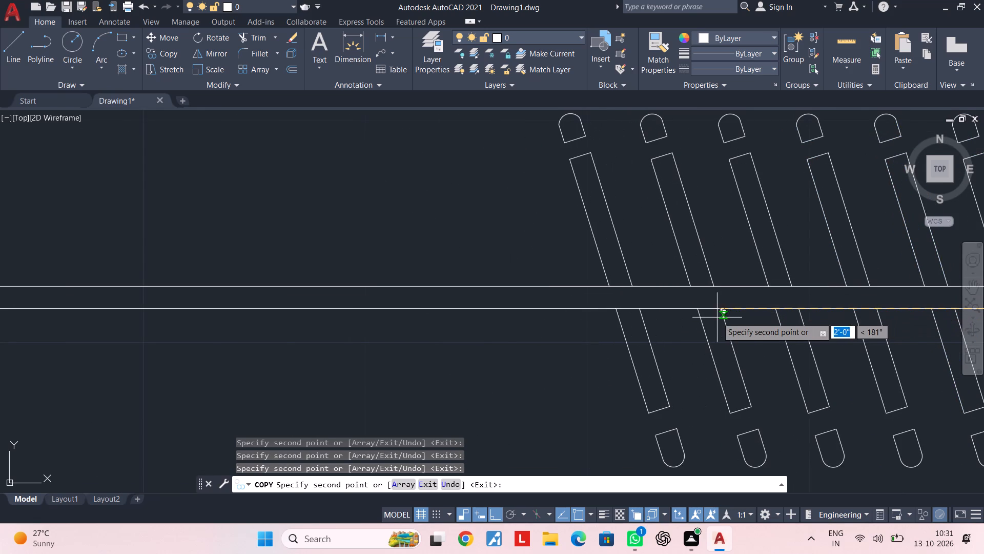
{"action": "left_click", "coordinate": [721, 310]}
{"action": "left_click", "coordinate": [641, 307]}
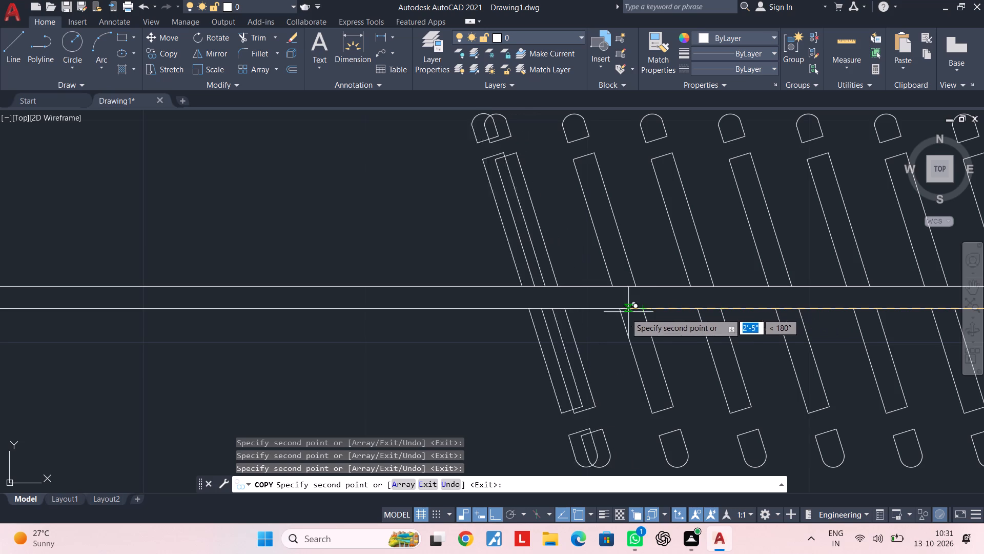
Add seven more evenly spaced hanger copies leftward along the lower rail line, out to a 4'-5" displacement.
{"action": "scroll", "coordinate": [587, 331], "scroll_direction": "down", "scroll_amount": 4}
{"action": "middle_click_drag", "start_coordinate": [584, 333], "coordinate": [747, 307]}
{"action": "scroll", "coordinate": [756, 308], "scroll_direction": "up", "scroll_amount": 3}
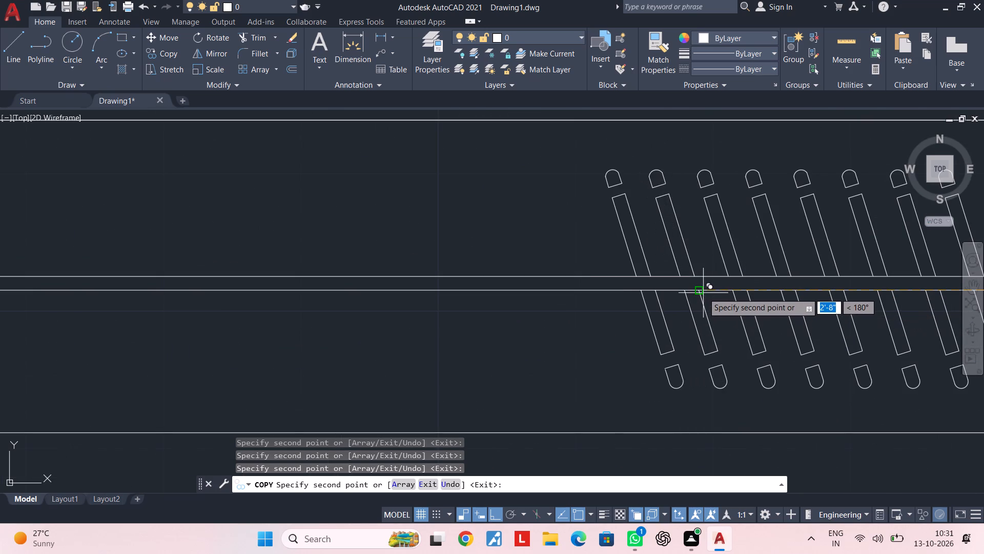
{"action": "left_click", "coordinate": [700, 292]}
{"action": "left_click", "coordinate": [652, 291]}
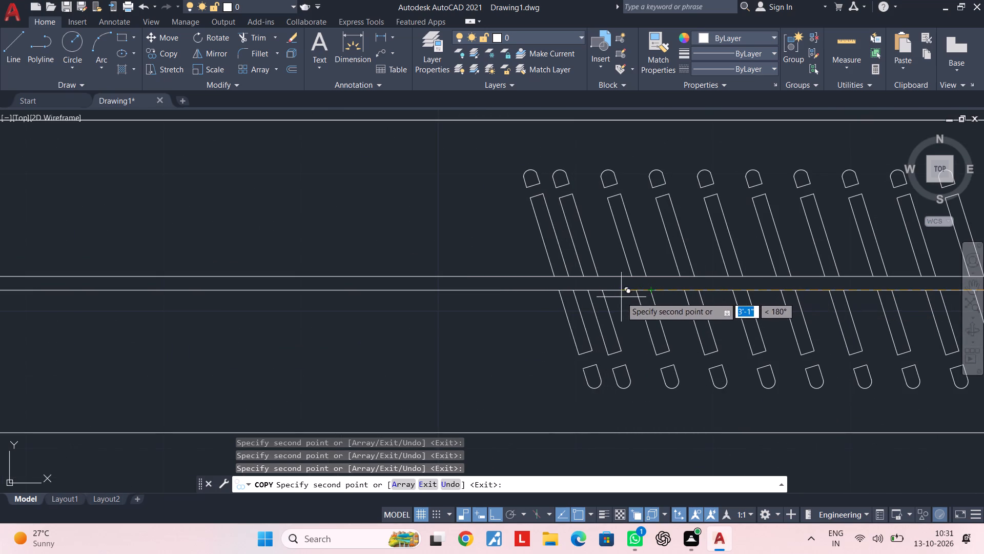
{"action": "left_click", "coordinate": [602, 288]}
{"action": "middle_click_drag", "start_coordinate": [545, 304], "coordinate": [673, 298]}
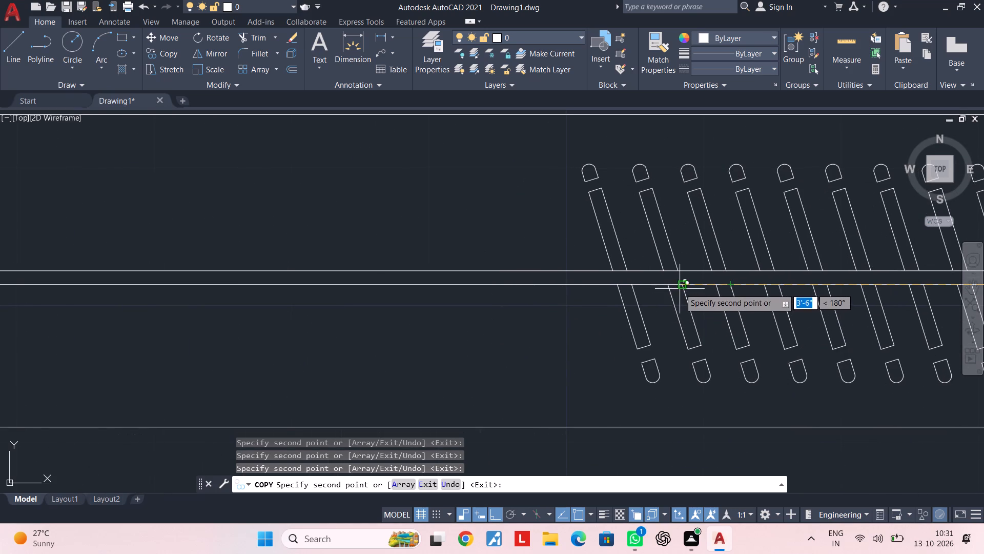
{"action": "left_click", "coordinate": [681, 288]}
{"action": "left_click", "coordinate": [636, 286]}
{"action": "middle_click_drag", "start_coordinate": [577, 303], "coordinate": [671, 299]}
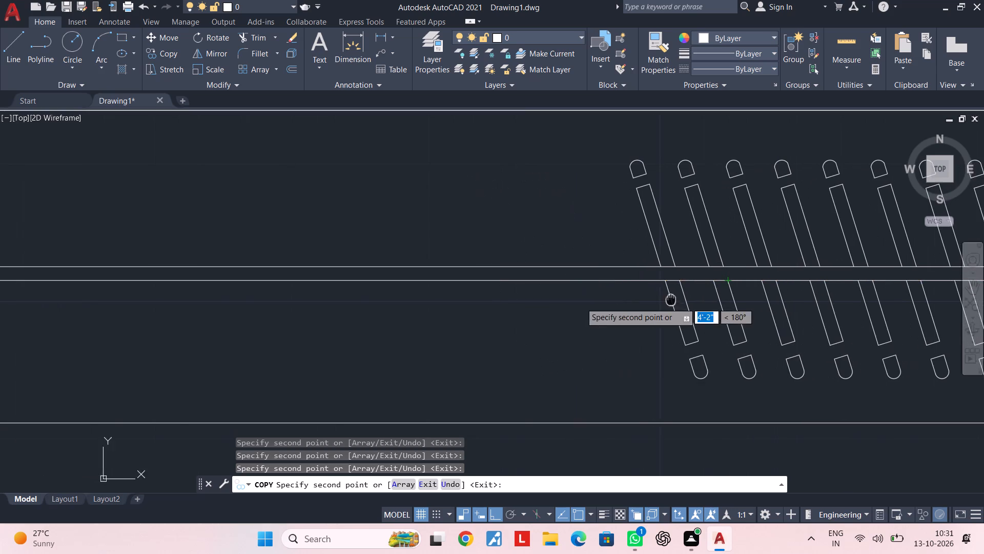
{"action": "middle_click_drag", "start_coordinate": [671, 299], "coordinate": [673, 299]}
{"action": "left_click", "coordinate": [680, 283]}
{"action": "left_click", "coordinate": [633, 283]}
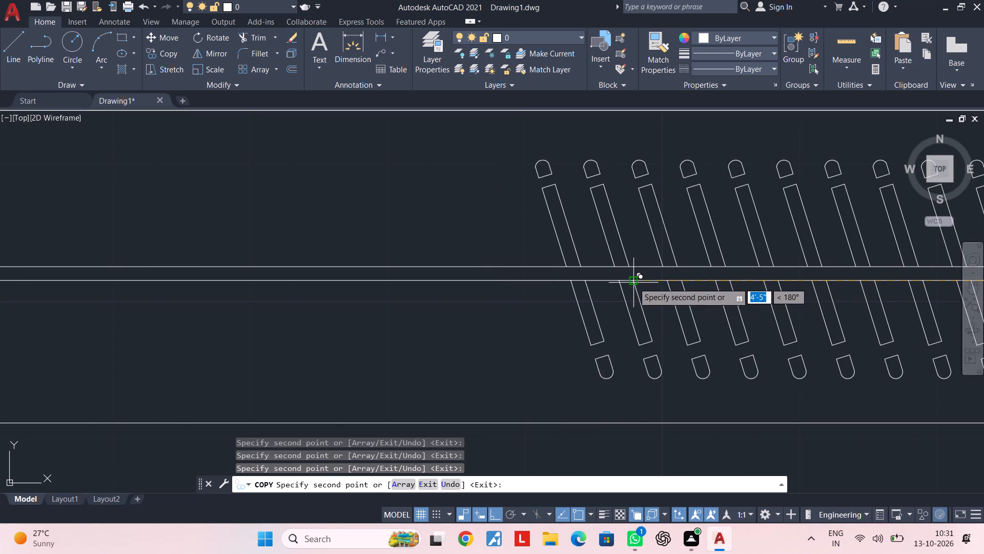
Add six more hanger copies leftward along the rail, each placed at the preceding hanger's right edge.
{"action": "middle_click_drag", "start_coordinate": [555, 289], "coordinate": [665, 292]}
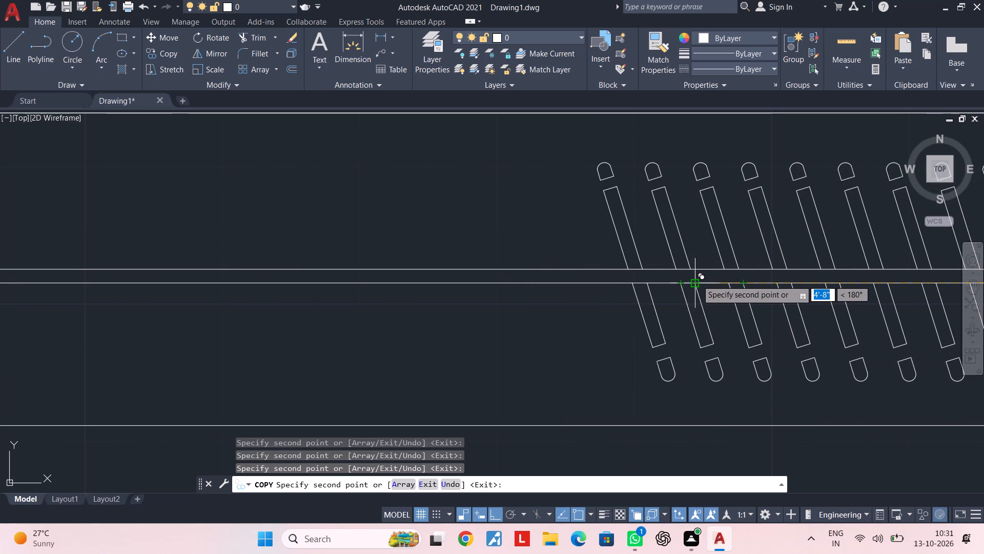
{"action": "left_click", "coordinate": [697, 280]}
{"action": "left_click", "coordinate": [648, 284]}
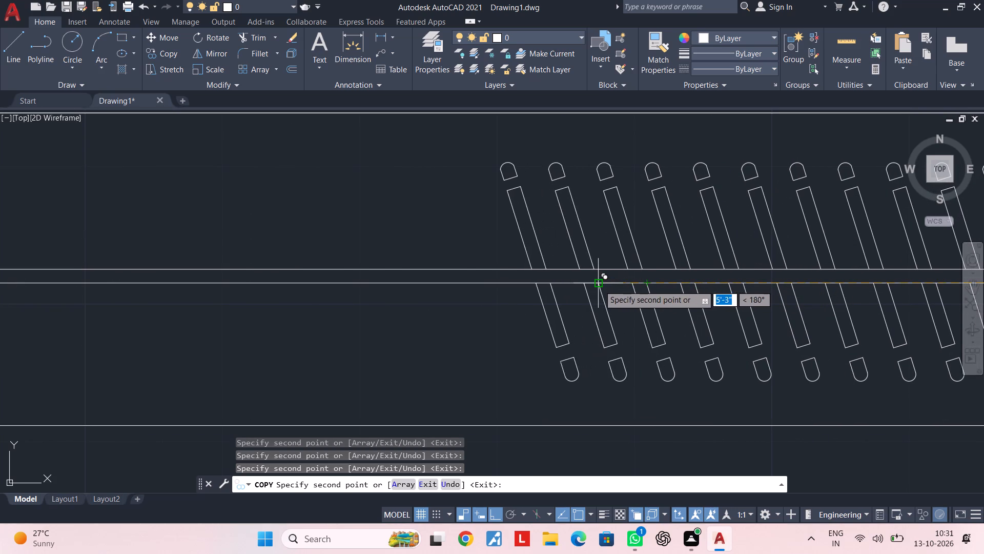
{"action": "left_click", "coordinate": [599, 285]}
{"action": "scroll", "coordinate": [549, 298], "scroll_direction": "down", "scroll_amount": 4}
{"action": "middle_click_drag", "start_coordinate": [560, 301], "coordinate": [700, 294]}
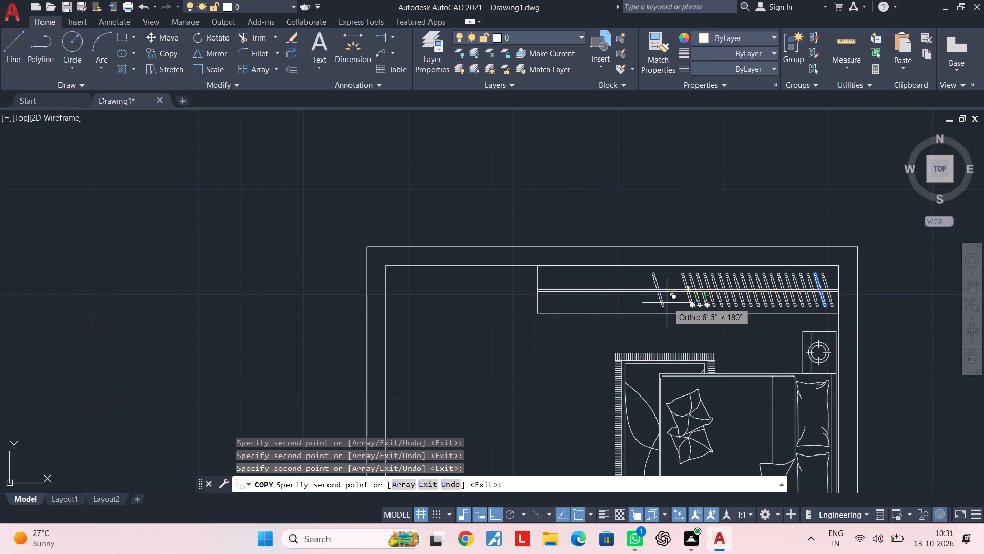
{"action": "scroll", "coordinate": [669, 303], "scroll_direction": "up", "scroll_amount": 6}
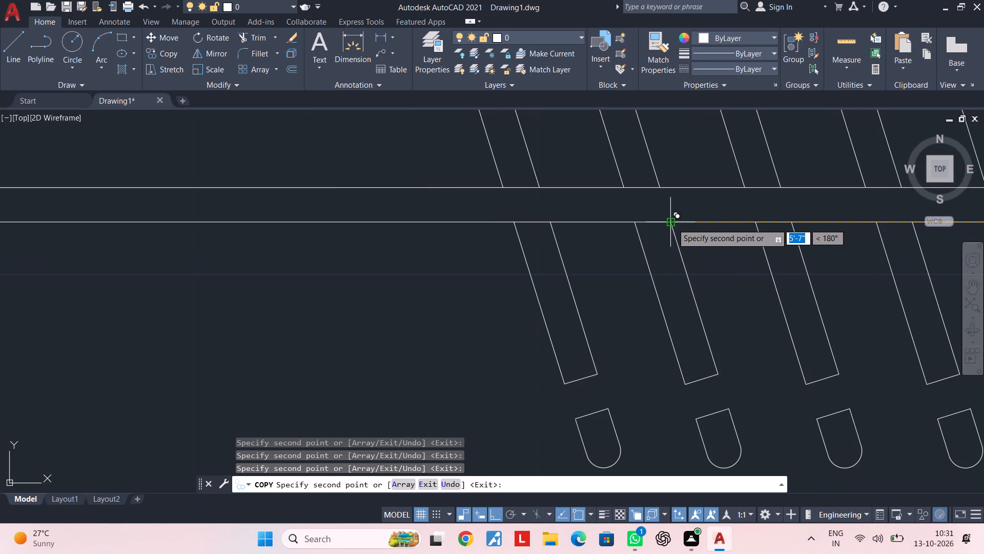
{"action": "left_click", "coordinate": [672, 224]}
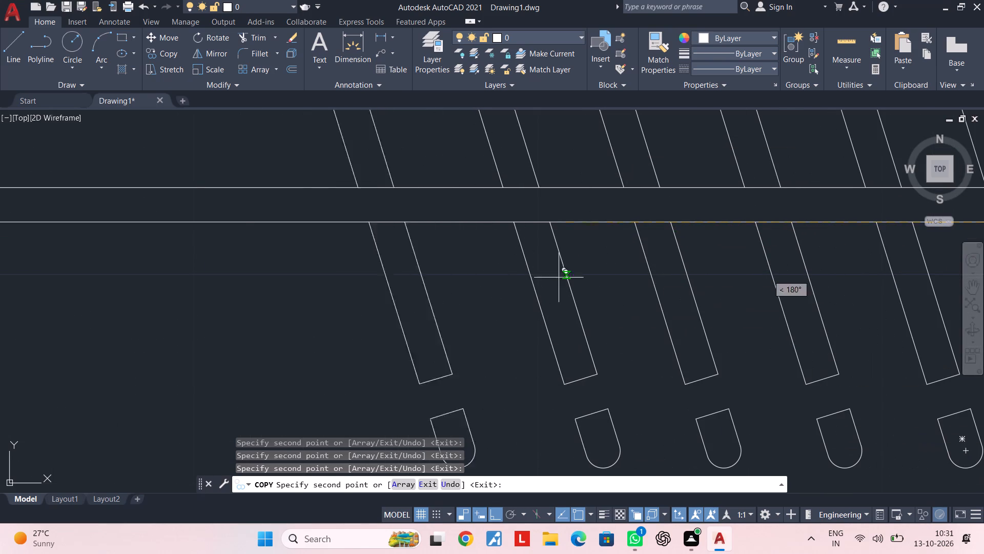
{"action": "middle_click_drag", "start_coordinate": [463, 239], "coordinate": [516, 236]}
{"action": "left_click", "coordinate": [603, 217]}
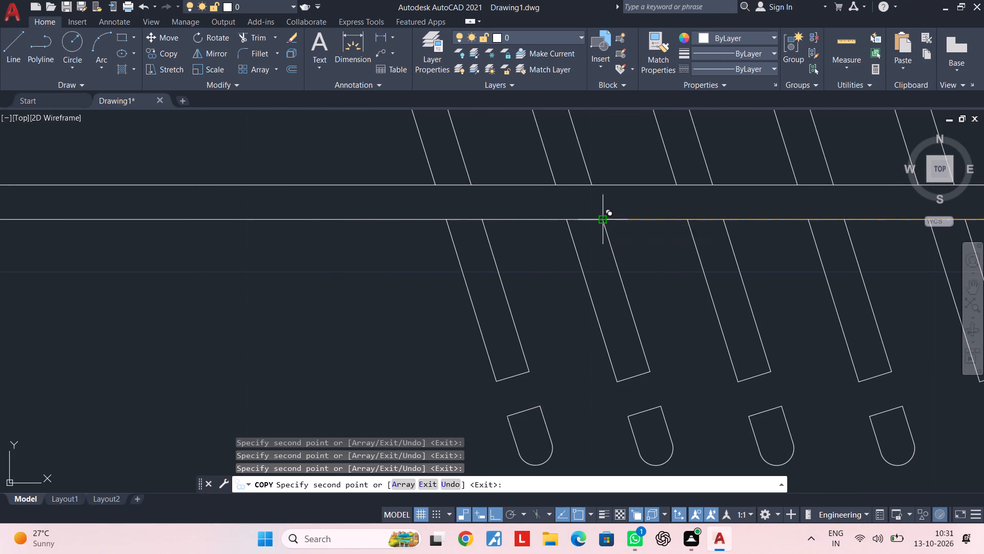
{"action": "left_click", "coordinate": [486, 220]}
Add nine more evenly spaced hanger copies leftward along the rail, out to a displacement of 8'-9".
{"action": "scroll", "coordinate": [441, 228], "scroll_direction": "down", "scroll_amount": 2}
{"action": "middle_click_drag", "start_coordinate": [459, 231], "coordinate": [589, 233]}
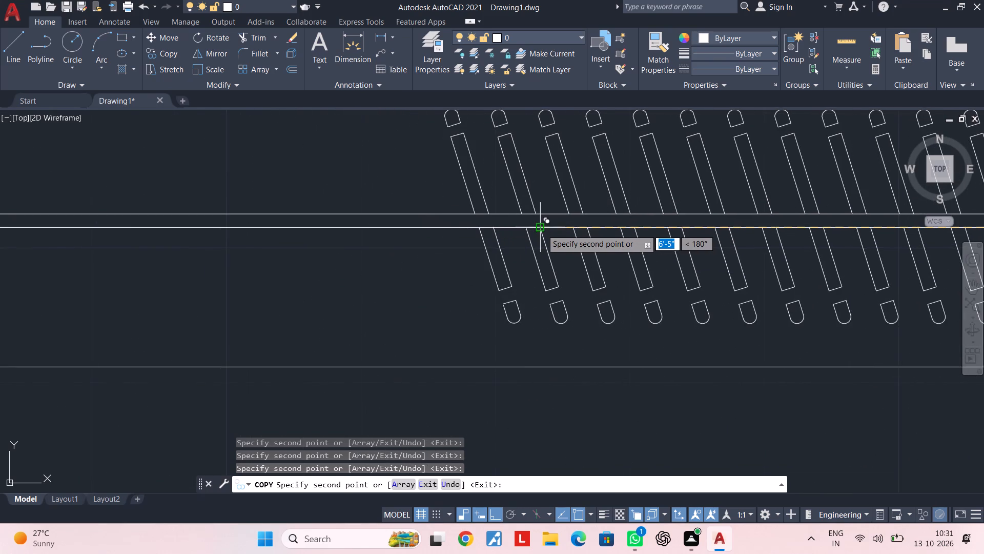
{"action": "scroll", "coordinate": [542, 229], "scroll_direction": "up", "scroll_amount": 1}
{"action": "left_click", "coordinate": [539, 228]}
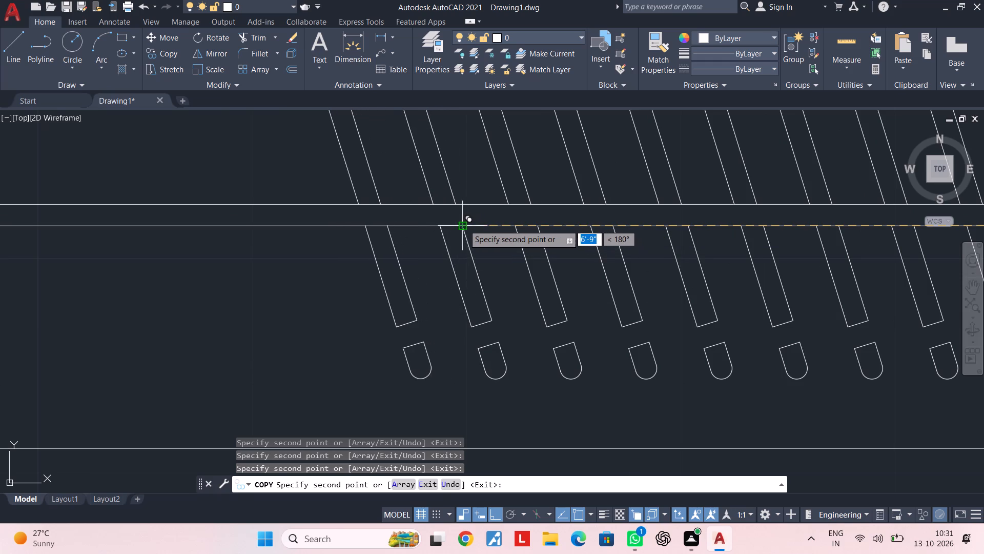
{"action": "left_click", "coordinate": [464, 225]}
{"action": "middle_click_drag", "start_coordinate": [461, 232], "coordinate": [644, 234]}
{"action": "left_click", "coordinate": [573, 227]}
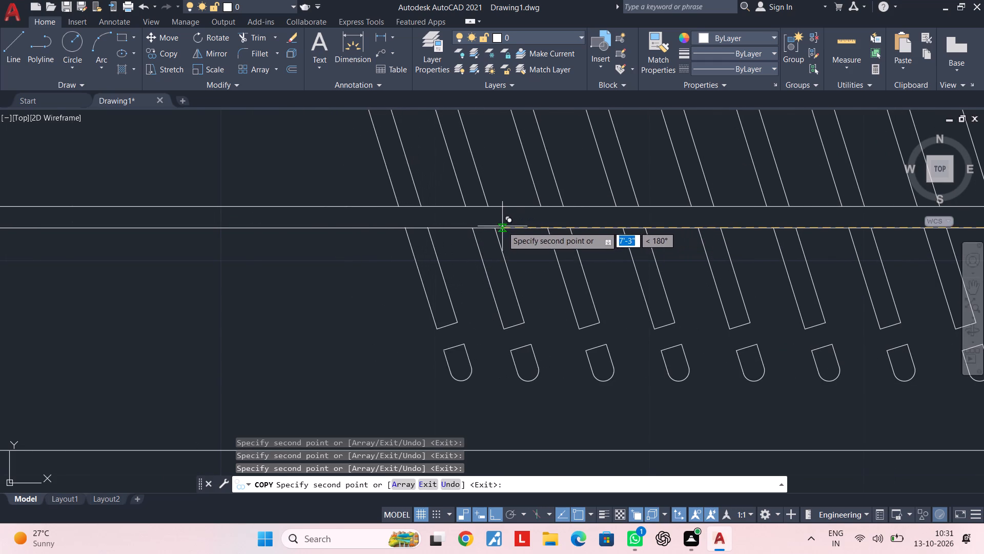
{"action": "left_click", "coordinate": [496, 228]}
{"action": "middle_click_drag", "start_coordinate": [475, 234], "coordinate": [631, 235]}
{"action": "left_click", "coordinate": [576, 230]}
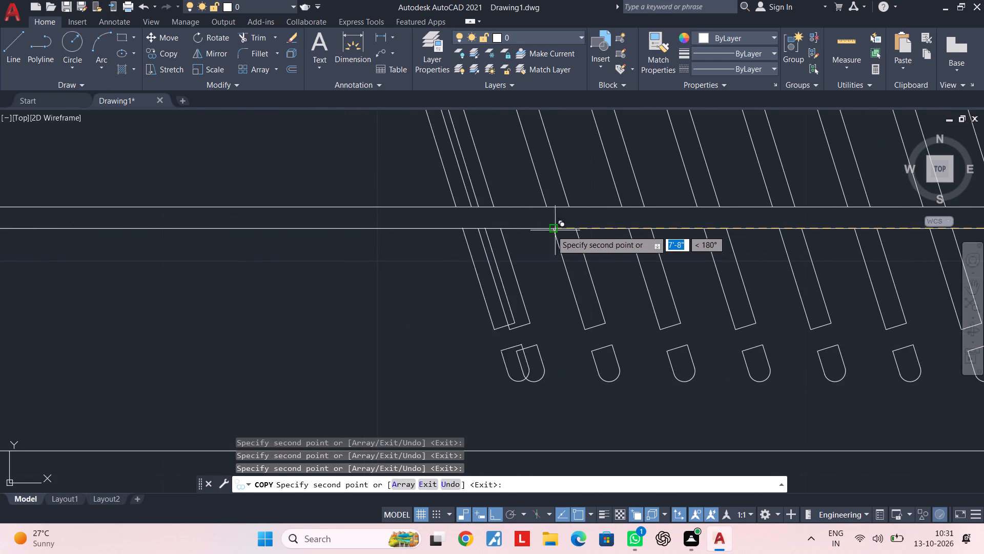
{"action": "left_click", "coordinate": [503, 230]}
{"action": "middle_click_drag", "start_coordinate": [487, 235], "coordinate": [634, 235]}
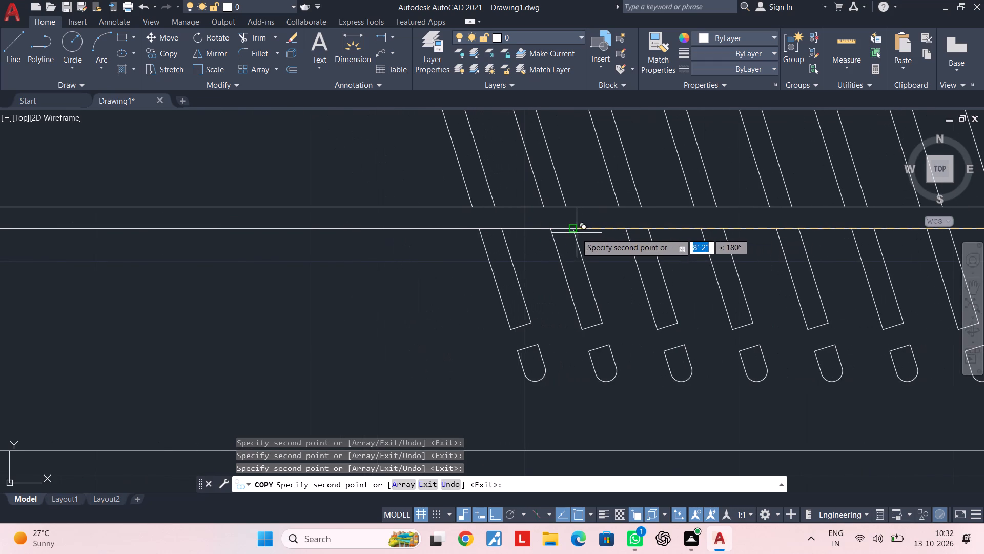
{"action": "left_click", "coordinate": [571, 229]}
{"action": "left_click", "coordinate": [500, 232]}
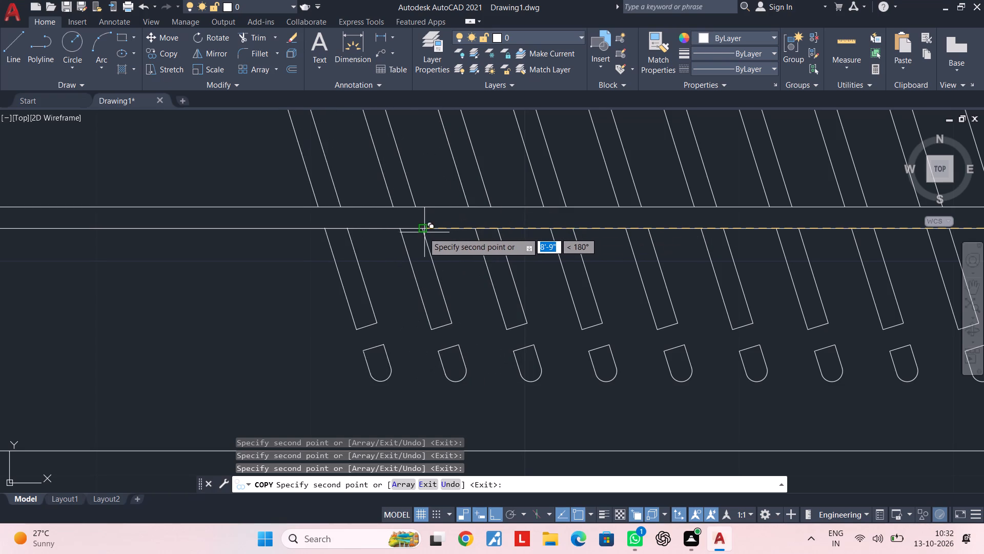
{"action": "left_click", "coordinate": [420, 232]}
Place seven final hanger copies at the same spacing to fill the wardrobe rail to its left end, and finish copying.
{"action": "middle_click_drag", "start_coordinate": [396, 242], "coordinate": [623, 242]}
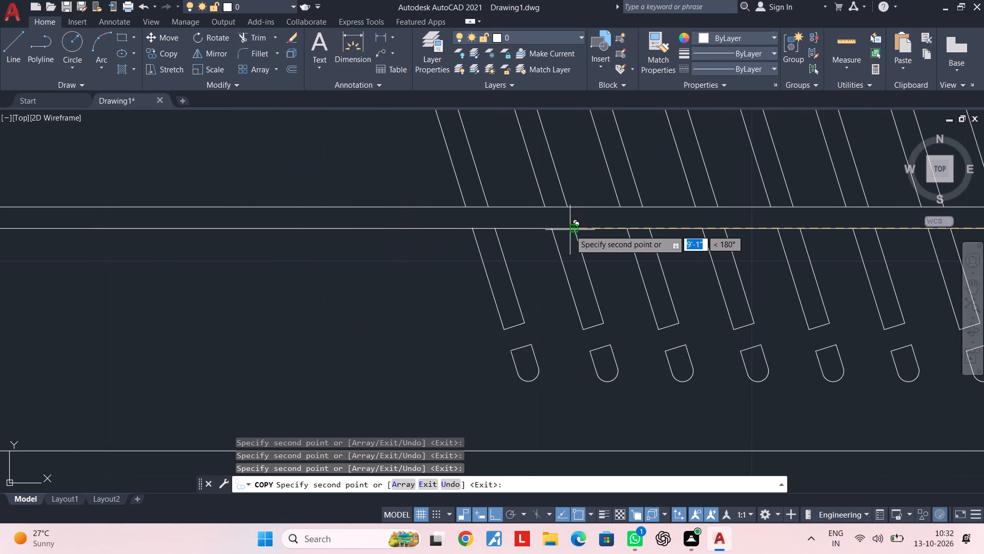
{"action": "left_click", "coordinate": [570, 230]}
{"action": "left_click", "coordinate": [502, 232]}
{"action": "scroll", "coordinate": [450, 245], "scroll_direction": "down", "scroll_amount": 1}
{"action": "middle_click_drag", "start_coordinate": [463, 244], "coordinate": [602, 242]}
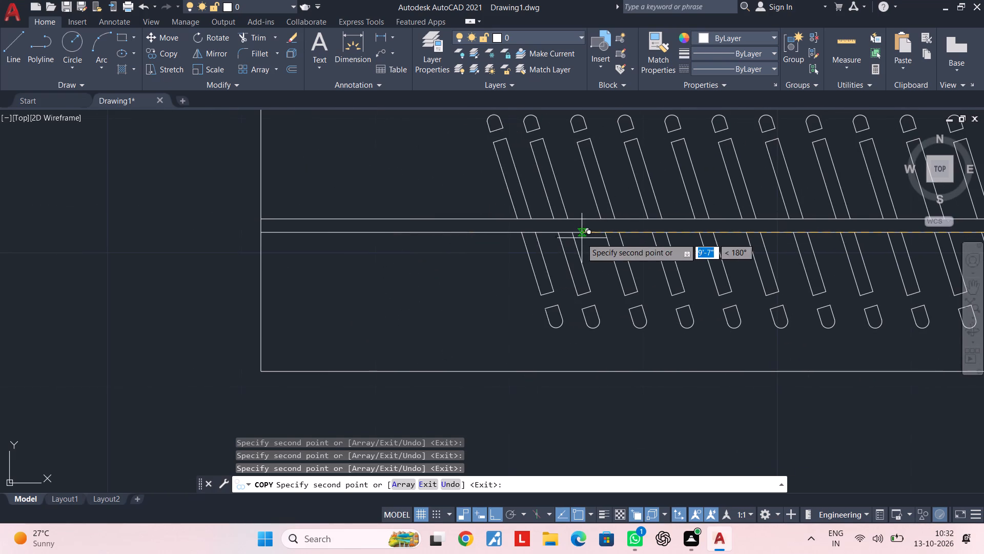
{"action": "left_click", "coordinate": [573, 235]}
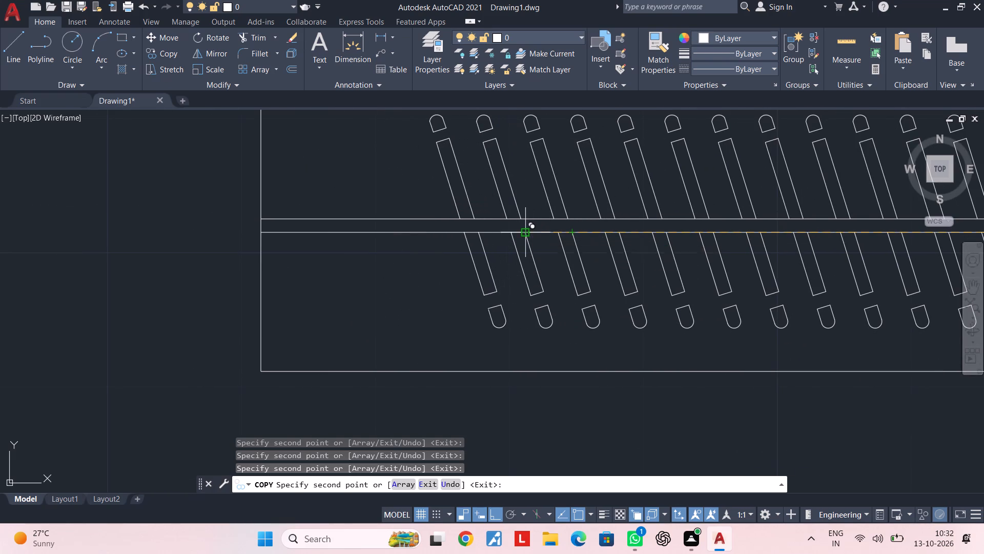
{"action": "left_click", "coordinate": [526, 235]}
{"action": "left_click", "coordinate": [481, 237]}
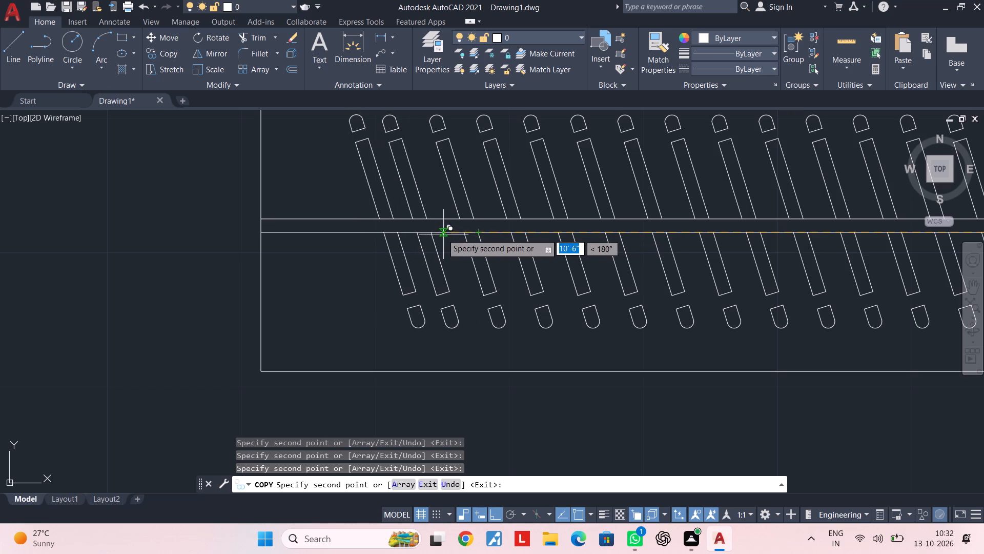
{"action": "left_click", "coordinate": [433, 233]}
{"action": "left_click", "coordinate": [387, 234]}
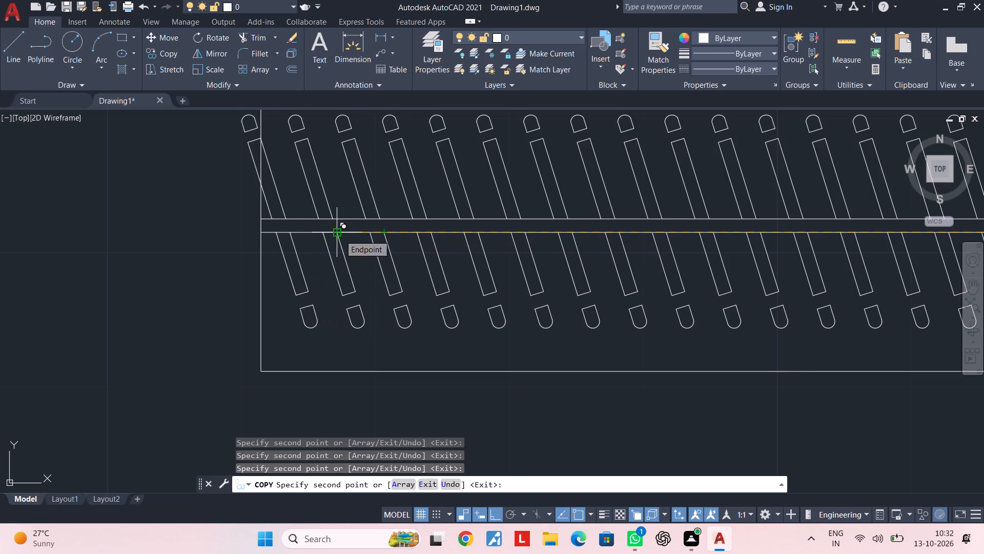
{"action": "key", "text": "Escape"}
{"action": "scroll", "coordinate": [467, 244], "scroll_direction": "down", "scroll_amount": 4}
{"action": "key", "text": "Escape"}
{"action": "middle_click_drag", "start_coordinate": [529, 248], "coordinate": [427, 249]}
{"action": "key", "text": "Escape"}
{"action": "key", "text": "Escape"}
{"action": "key", "text": "Escape"}
{"action": "scroll", "coordinate": [516, 266], "scroll_direction": "down", "scroll_amount": 1}
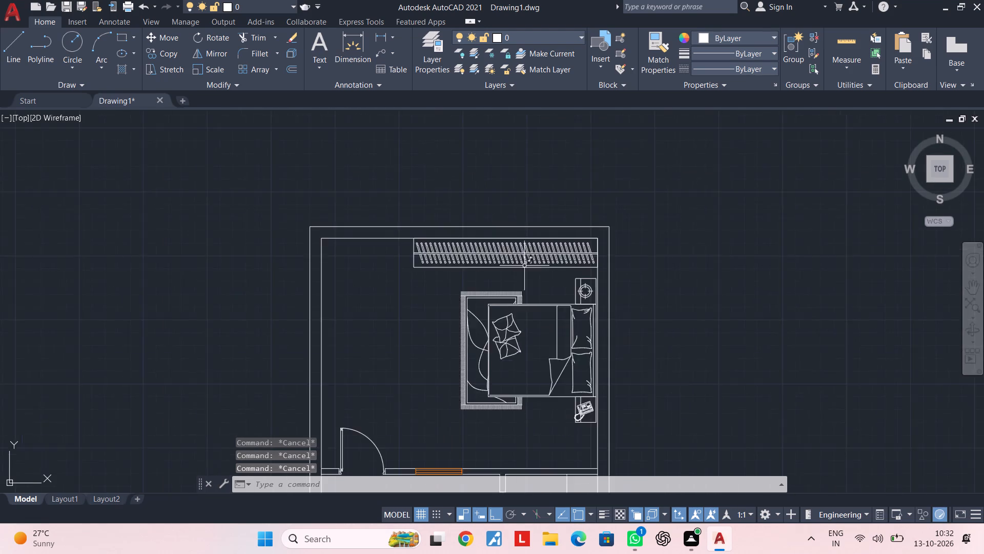
Convert the entire wardrobe, including its outline, rail and all hangers, into a block named wb.
{"action": "middle_click_drag", "start_coordinate": [542, 265], "coordinate": [682, 247]}
{"action": "key", "text": "Escape"}
{"action": "key", "text": "Escape"}
{"action": "middle_click_drag", "start_coordinate": [633, 253], "coordinate": [750, 183]}
{"action": "scroll", "coordinate": [758, 170], "scroll_direction": "up", "scroll_amount": 1}
{"action": "middle_click_drag", "start_coordinate": [708, 239], "coordinate": [591, 255]}
{"action": "key", "text": "Escape"}
{"action": "key", "text": "Escape"}
{"action": "middle_click_drag", "start_coordinate": [485, 189], "coordinate": [435, 201]}
{"action": "key", "text": "Escape"}
{"action": "left_click", "coordinate": [428, 154]}
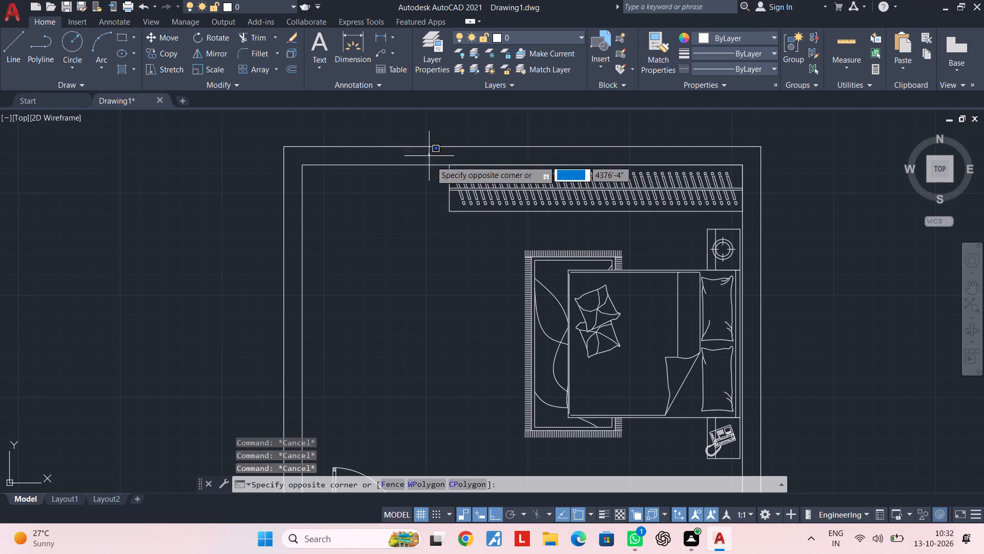
{"action": "middle_click_drag", "start_coordinate": [513, 220], "coordinate": [454, 219]}
{"action": "left_click", "coordinate": [695, 214]}
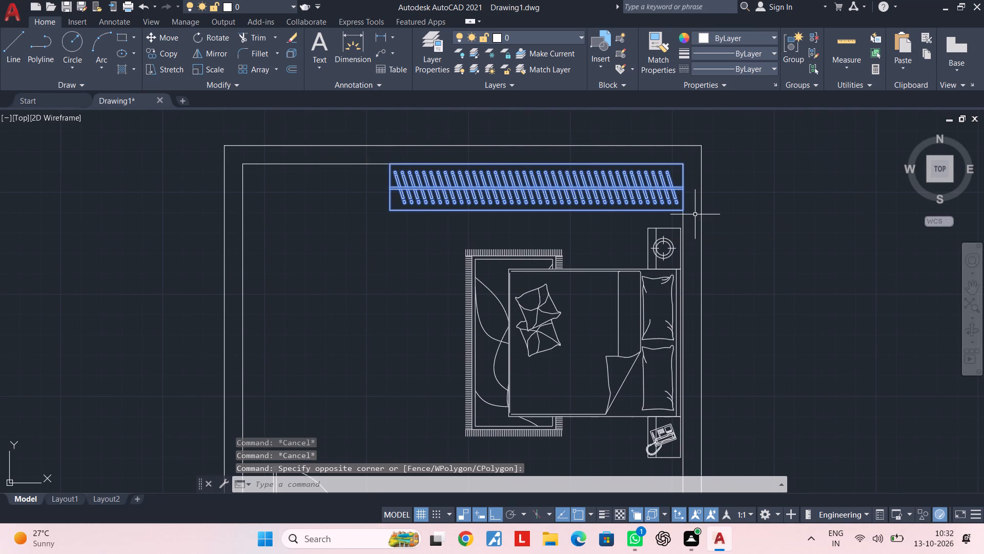
{"action": "key", "text": "b"}
{"action": "key", "text": "space"}
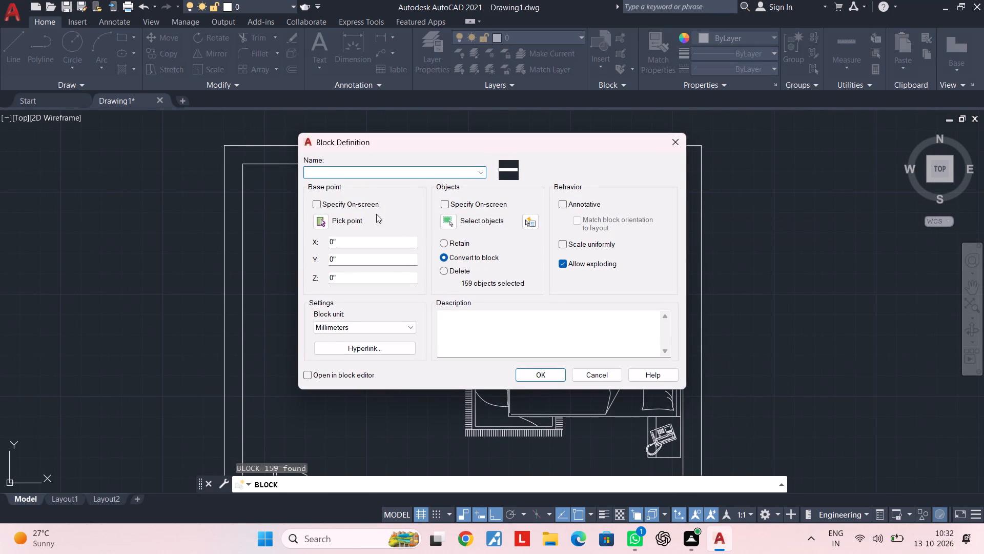
{"action": "left_click", "coordinate": [353, 173]}
{"action": "key", "text": "w"}
{"action": "key", "text": "b"}
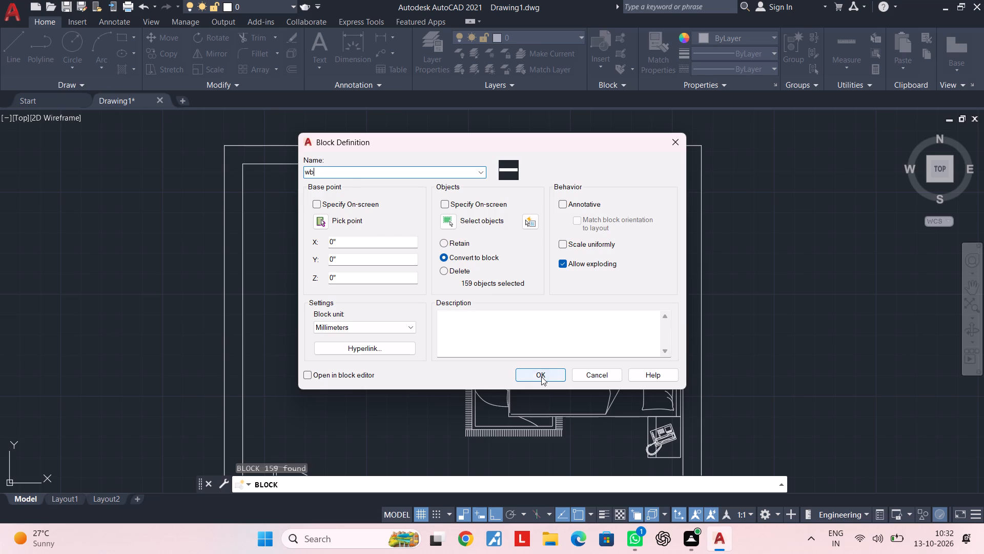
{"action": "left_click", "coordinate": [541, 377]}
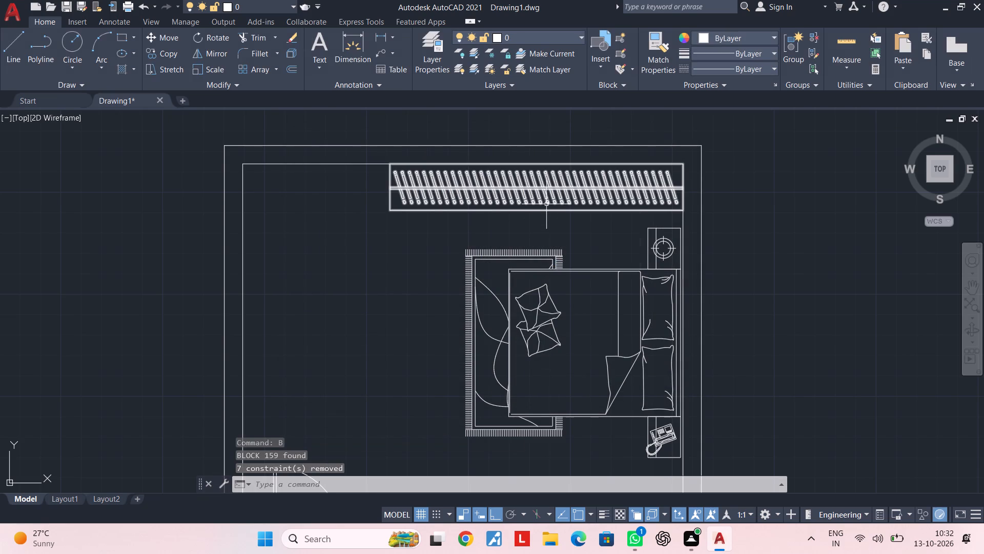
Explode the wardrobe block and set the colour of all its outline, rail and hanger objects to light blue 122,175,223.
{"action": "left_click", "coordinate": [546, 204]}
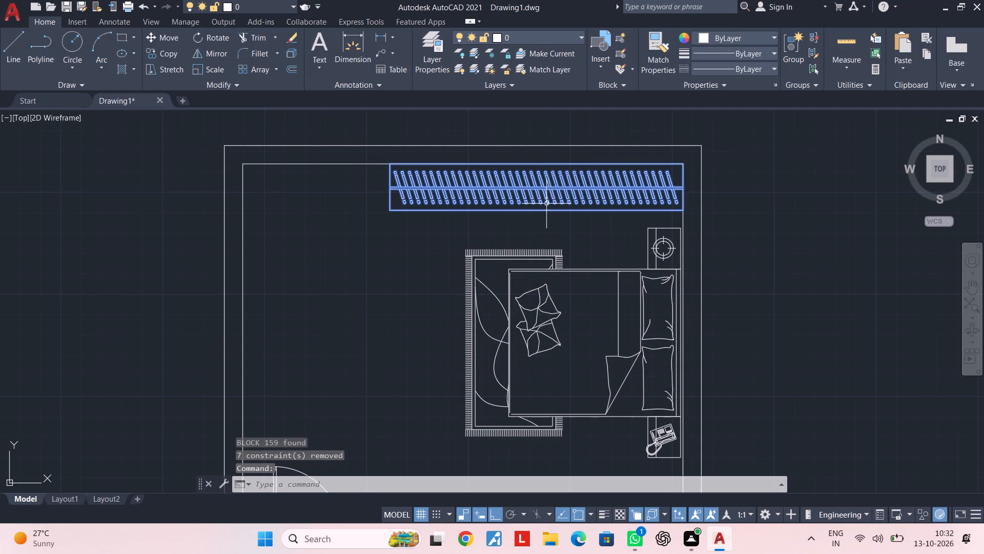
{"action": "type", "text": "x"}
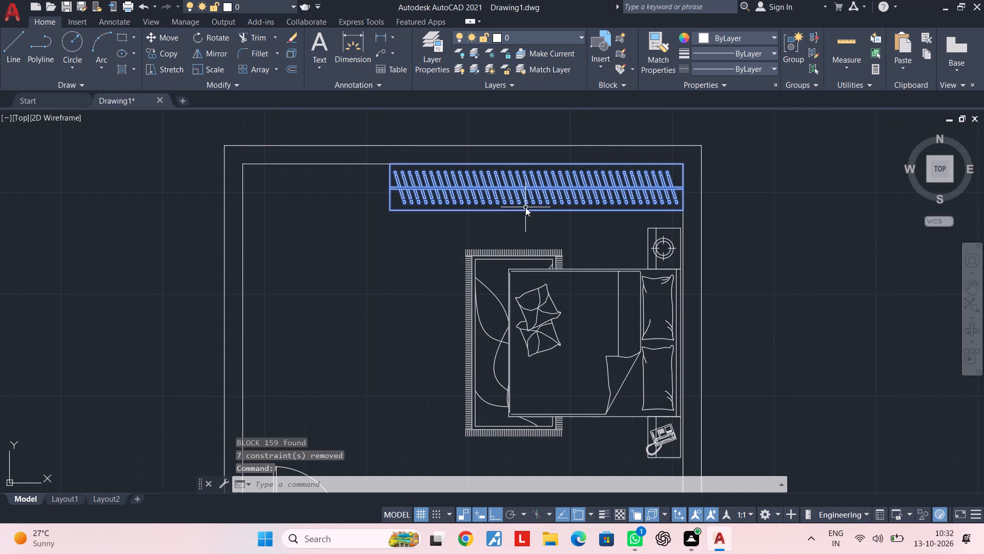
{"action": "key", "text": "space"}
{"action": "left_click", "coordinate": [373, 156]}
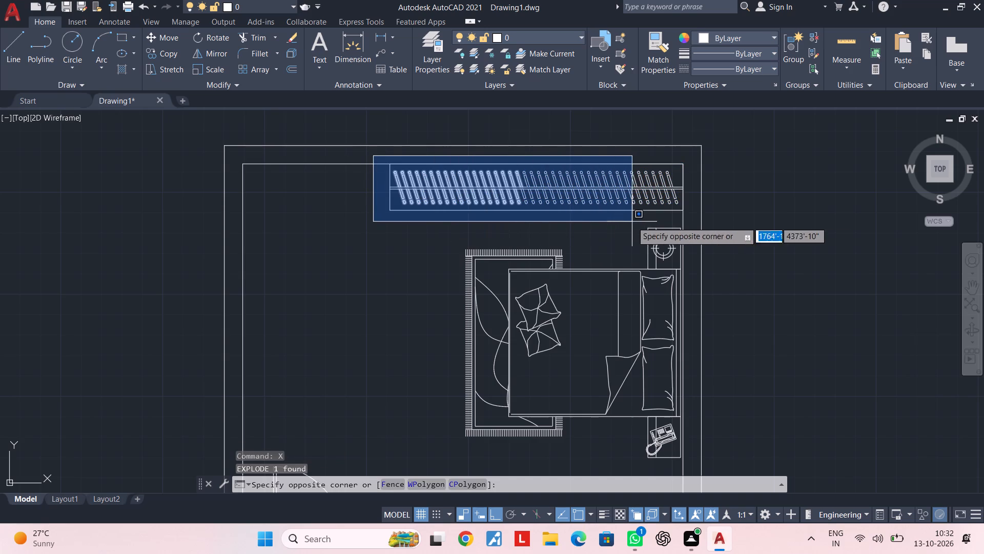
{"action": "left_click", "coordinate": [696, 221]}
{"action": "left_click", "coordinate": [716, 34]}
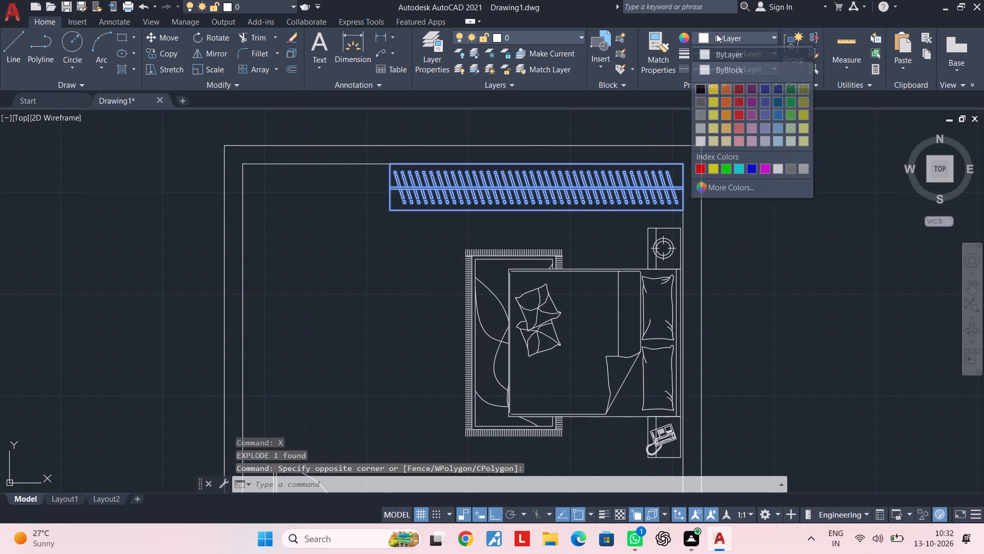
{"action": "left_click", "coordinate": [777, 128]}
{"action": "key", "text": "Escape"}
{"action": "key", "text": "Escape"}
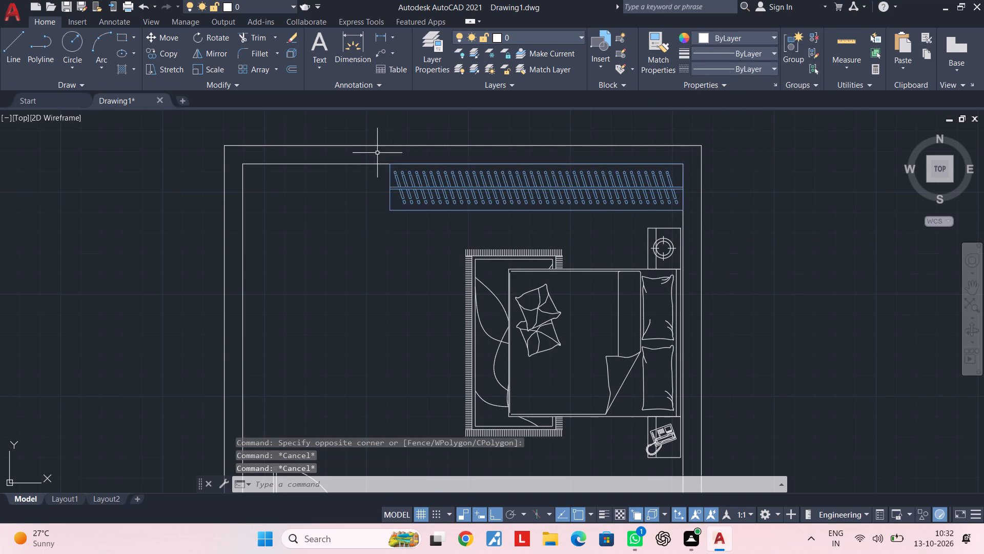
Convert the recoloured wardrobe objects back into a block named wb, redefining the existing block definition.
{"action": "left_click", "coordinate": [377, 152]}
{"action": "left_click", "coordinate": [694, 225]}
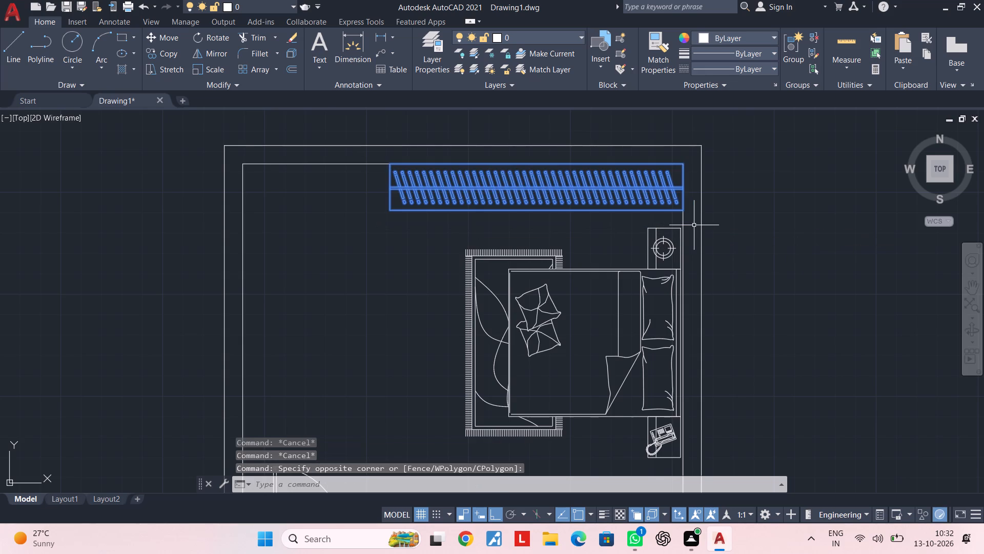
{"action": "key", "text": "b"}
{"action": "key", "text": "space"}
{"action": "left_click", "coordinate": [392, 172]}
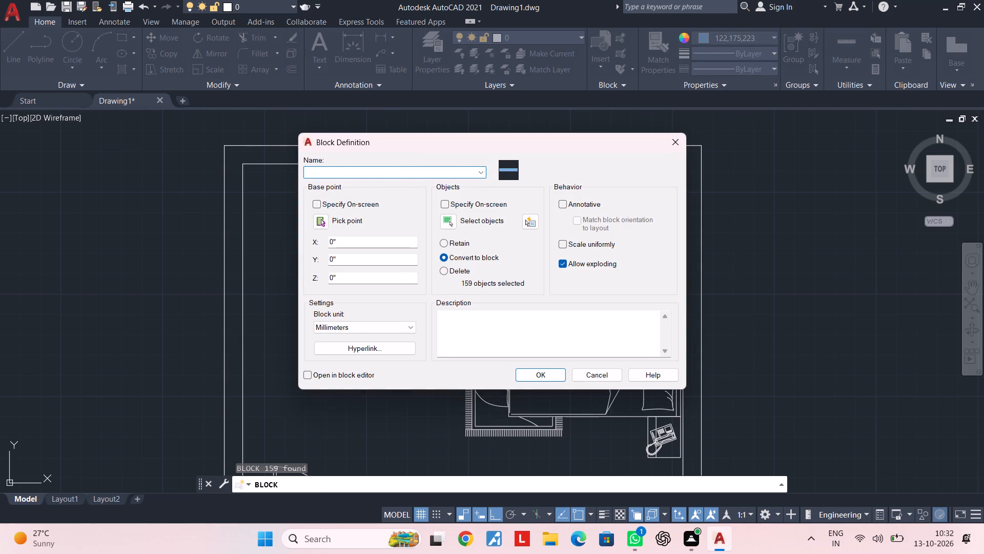
{"action": "type", "text": "wb"}
{"action": "key", "text": "space"}
{"action": "left_click", "coordinate": [524, 378]}
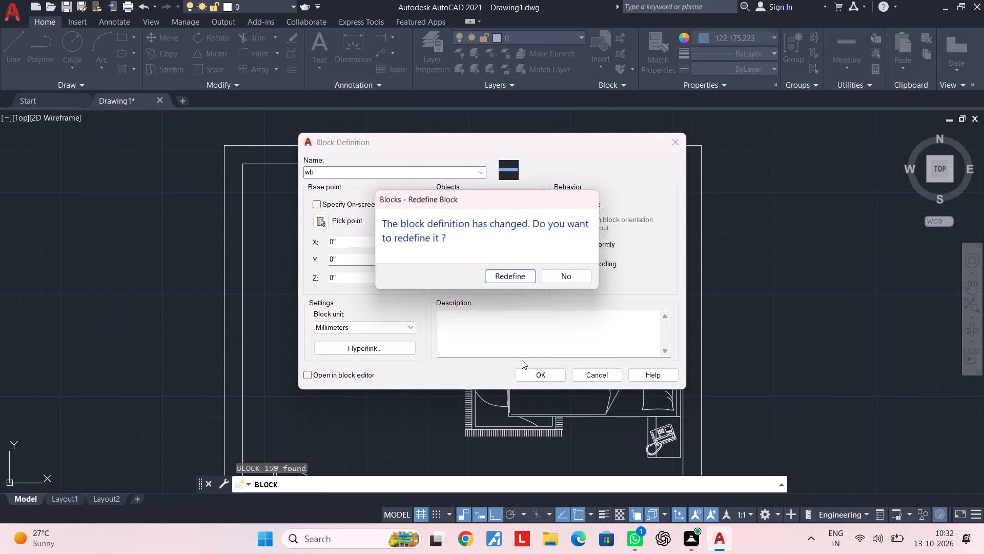
{"action": "left_click", "coordinate": [524, 278]}
{"action": "key", "text": "Escape"}
{"action": "key", "text": "Escape"}
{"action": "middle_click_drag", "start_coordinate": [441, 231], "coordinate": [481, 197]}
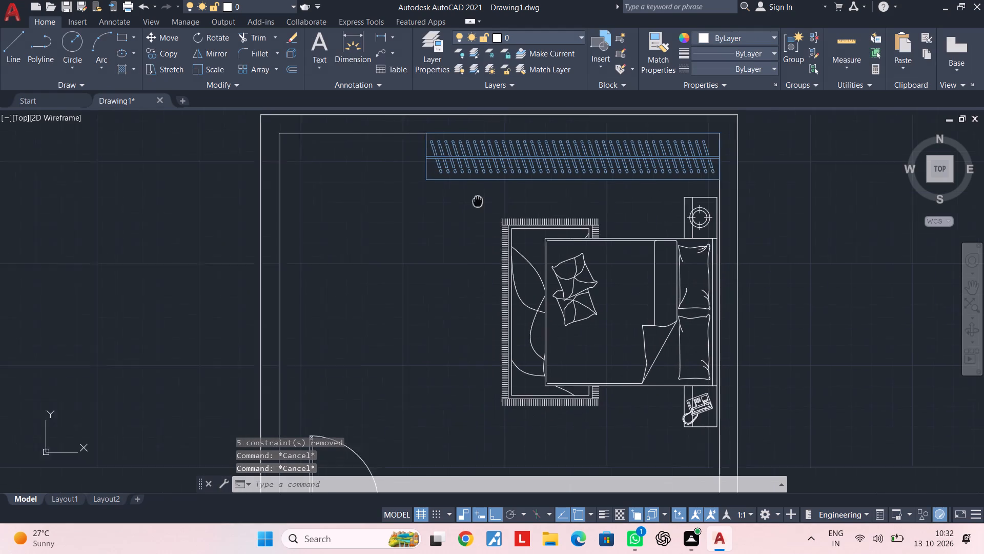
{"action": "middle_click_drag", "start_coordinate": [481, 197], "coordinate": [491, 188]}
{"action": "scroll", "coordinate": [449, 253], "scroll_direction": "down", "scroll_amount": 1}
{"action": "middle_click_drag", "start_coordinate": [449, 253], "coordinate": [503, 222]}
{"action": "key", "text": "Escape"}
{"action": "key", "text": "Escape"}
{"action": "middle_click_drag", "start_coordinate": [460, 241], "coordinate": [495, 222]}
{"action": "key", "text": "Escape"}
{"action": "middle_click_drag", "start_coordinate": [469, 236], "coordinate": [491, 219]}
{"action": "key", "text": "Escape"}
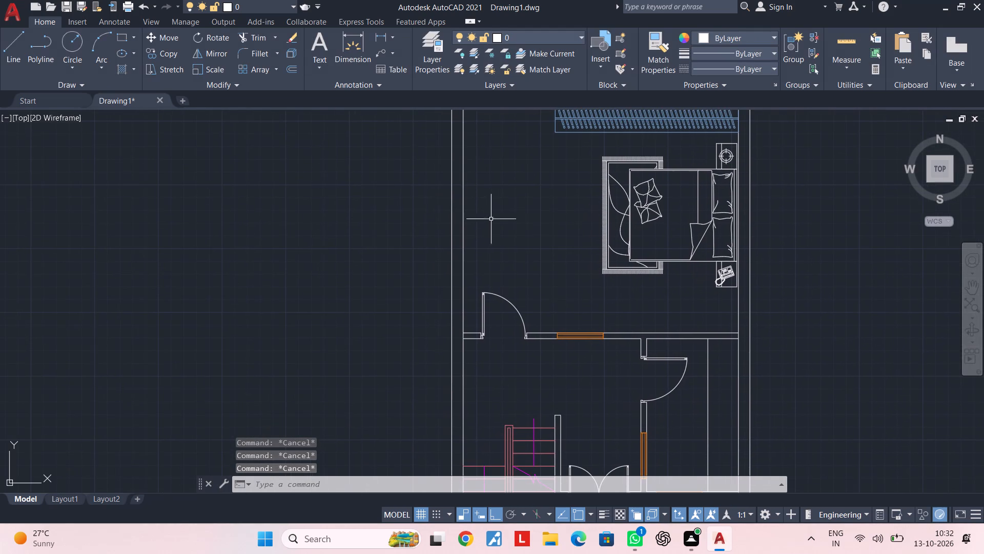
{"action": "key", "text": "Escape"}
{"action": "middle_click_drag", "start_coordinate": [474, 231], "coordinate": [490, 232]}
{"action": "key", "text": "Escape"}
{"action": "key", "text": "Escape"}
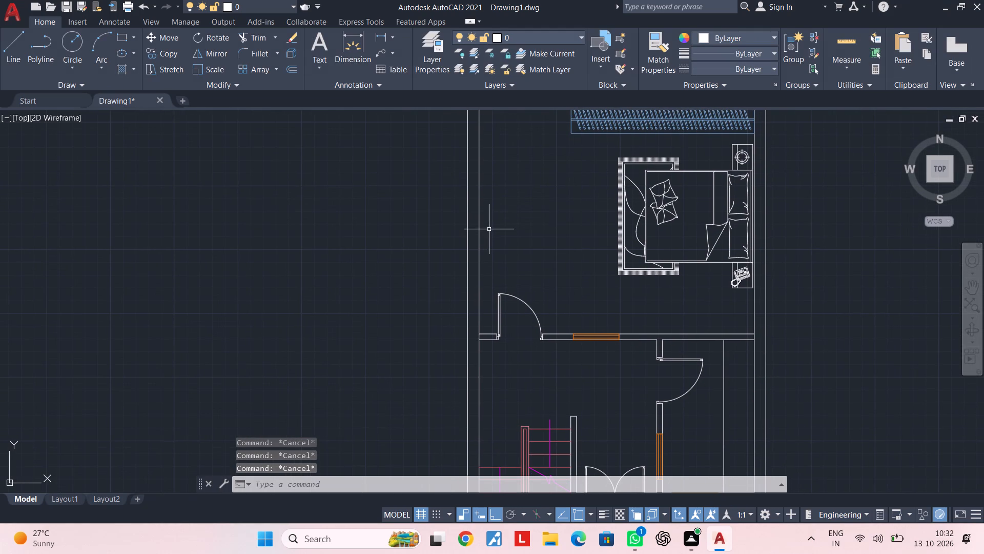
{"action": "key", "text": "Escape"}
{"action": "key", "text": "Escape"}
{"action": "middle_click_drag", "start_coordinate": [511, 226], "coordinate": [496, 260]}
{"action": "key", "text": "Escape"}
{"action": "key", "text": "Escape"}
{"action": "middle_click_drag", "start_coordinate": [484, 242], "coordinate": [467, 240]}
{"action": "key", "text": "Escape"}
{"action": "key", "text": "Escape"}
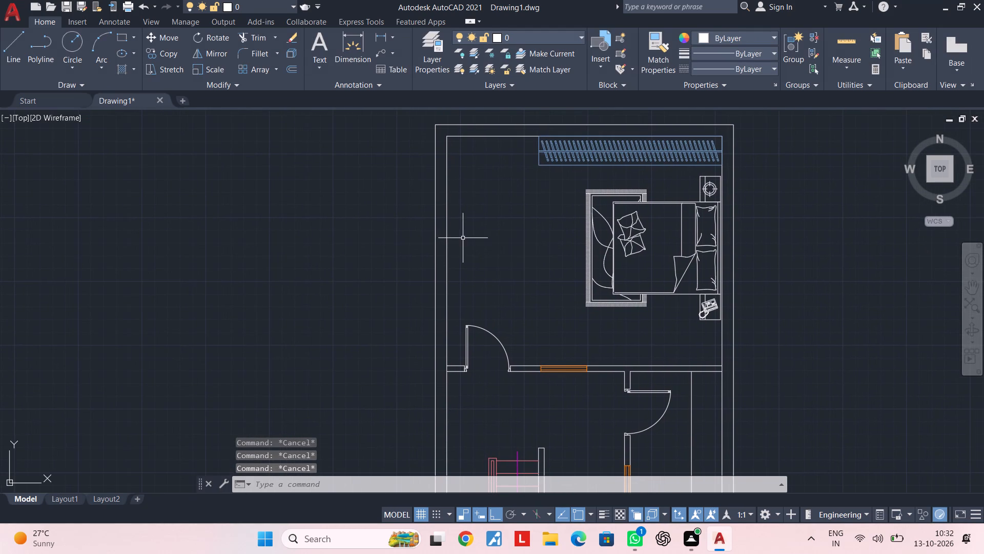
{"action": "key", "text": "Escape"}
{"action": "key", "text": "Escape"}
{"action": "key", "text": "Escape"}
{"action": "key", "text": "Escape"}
Draw a rectangle about 1'-7" by 7' against the bedroom's west wall, opposite the bed and above the door.
{"action": "type", "text": "rec"}
{"action": "key", "text": "space"}
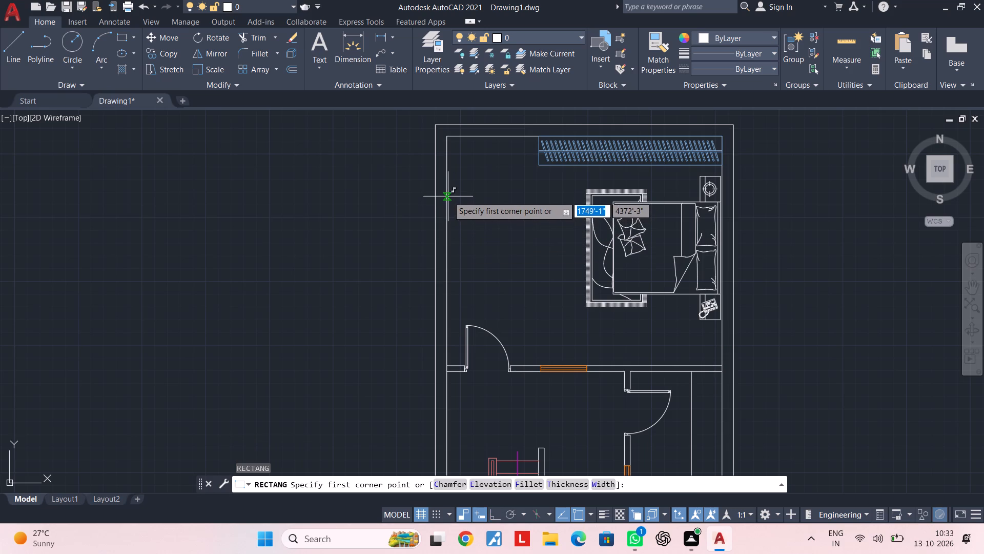
{"action": "left_click", "coordinate": [448, 196]}
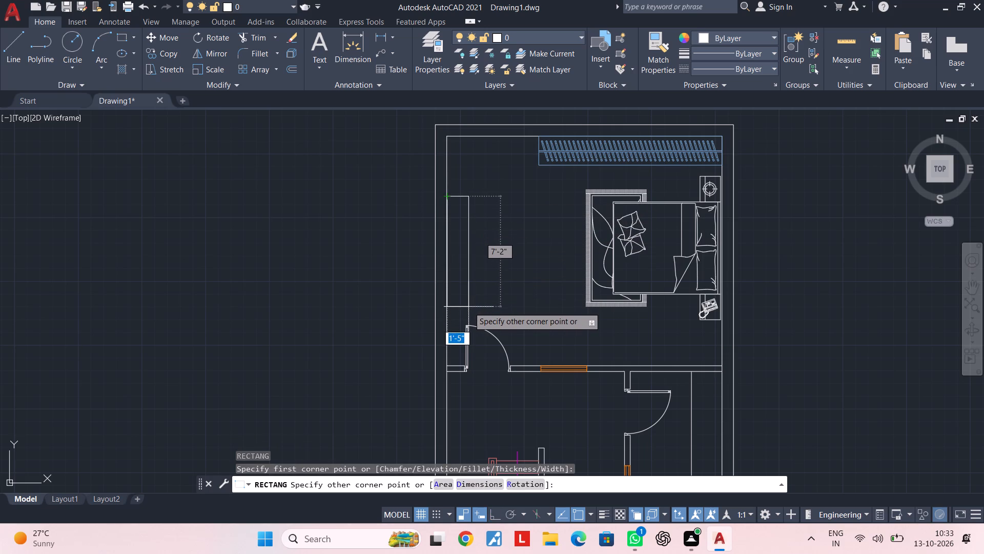
{"action": "scroll", "coordinate": [468, 307], "scroll_direction": "up", "scroll_amount": 1}
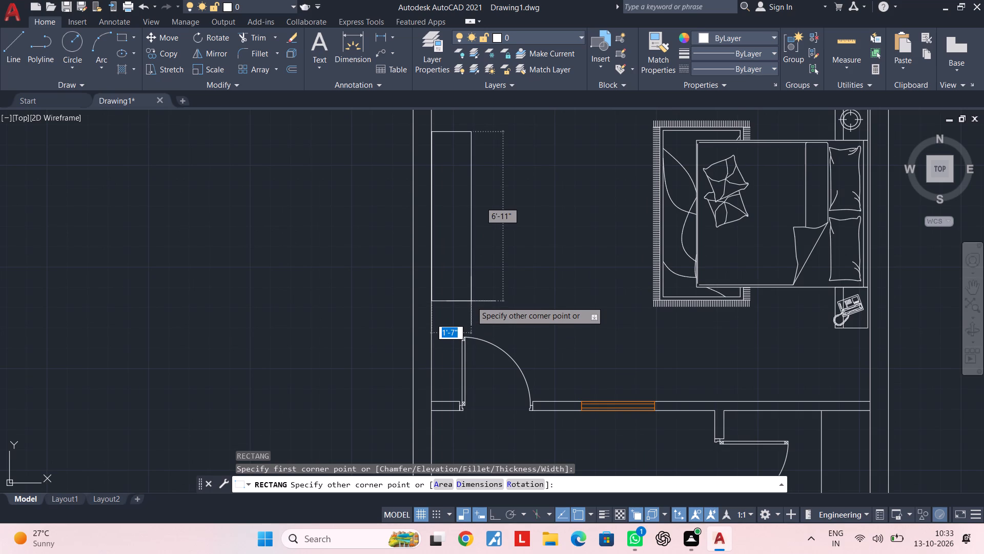
{"action": "left_click", "coordinate": [471, 303]}
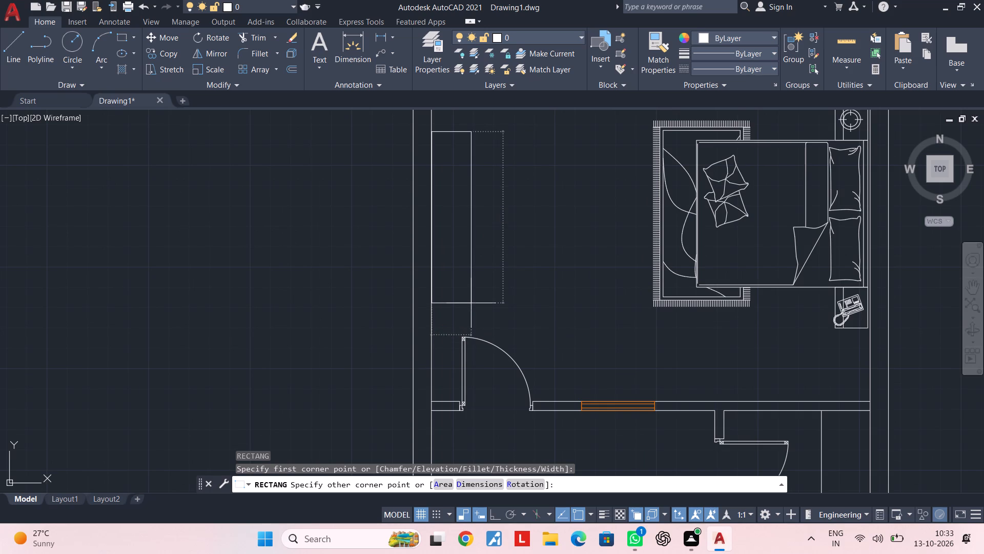
{"action": "key", "text": "Escape"}
{"action": "key", "text": "Escape"}
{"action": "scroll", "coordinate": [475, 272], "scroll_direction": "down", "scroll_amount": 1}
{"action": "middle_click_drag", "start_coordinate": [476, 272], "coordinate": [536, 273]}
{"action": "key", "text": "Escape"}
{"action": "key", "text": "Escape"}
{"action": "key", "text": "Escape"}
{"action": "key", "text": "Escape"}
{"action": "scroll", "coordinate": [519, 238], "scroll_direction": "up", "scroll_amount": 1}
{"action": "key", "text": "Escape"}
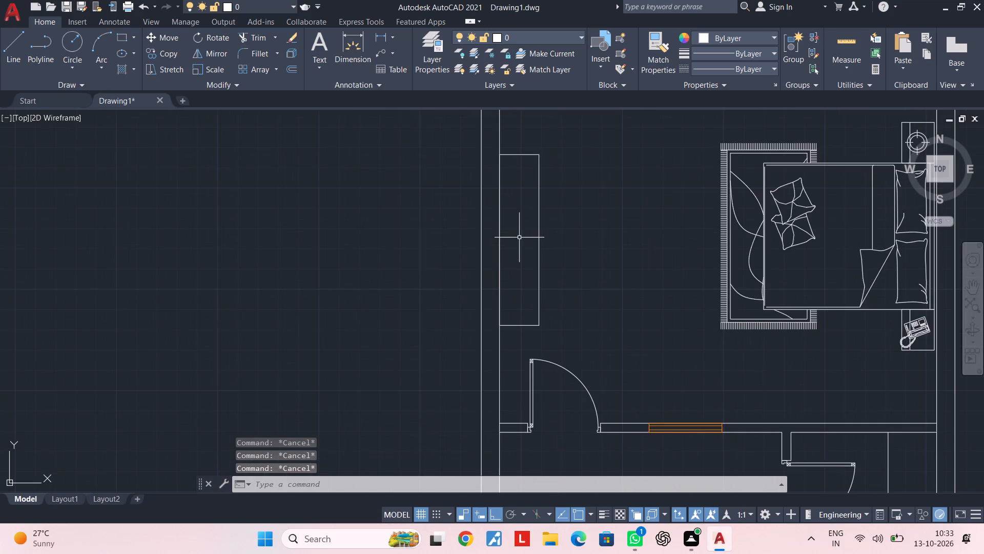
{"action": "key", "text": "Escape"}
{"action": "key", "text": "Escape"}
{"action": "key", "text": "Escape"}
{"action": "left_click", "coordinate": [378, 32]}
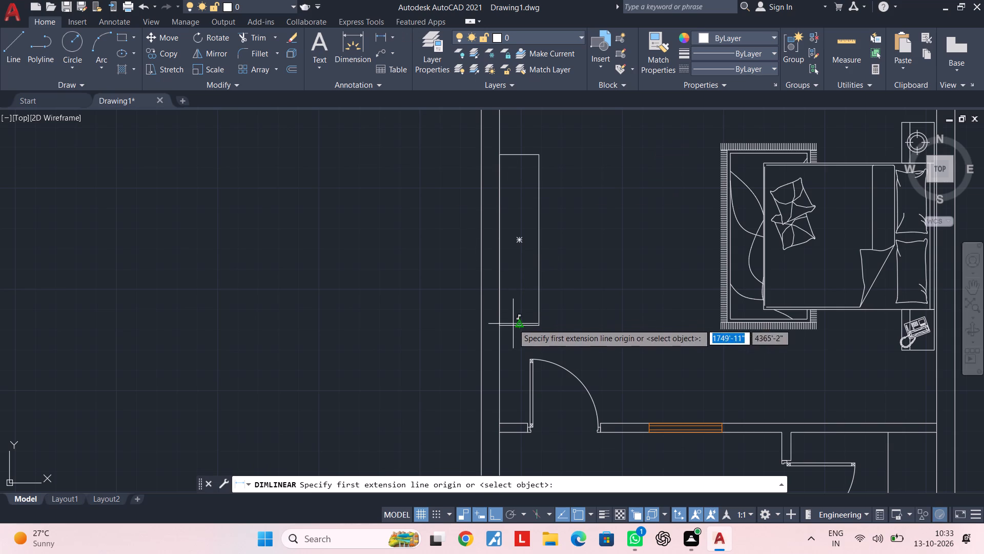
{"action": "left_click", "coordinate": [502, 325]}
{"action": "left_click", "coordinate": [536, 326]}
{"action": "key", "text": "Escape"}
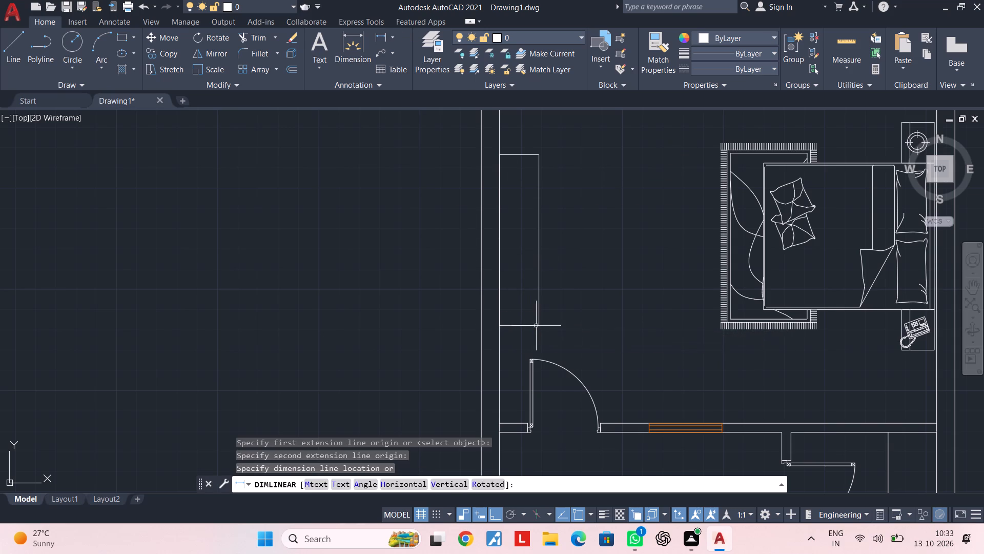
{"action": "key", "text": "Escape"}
Narrow the new wall rectangle by stretching its room-side edge toward the west wall.
{"action": "scroll", "coordinate": [537, 315], "scroll_direction": "up", "scroll_amount": 1}
{"action": "left_click", "coordinate": [538, 310]}
{"action": "scroll", "coordinate": [537, 270], "scroll_direction": "down", "scroll_amount": 2}
{"action": "middle_click_drag", "start_coordinate": [537, 270], "coordinate": [540, 305]}
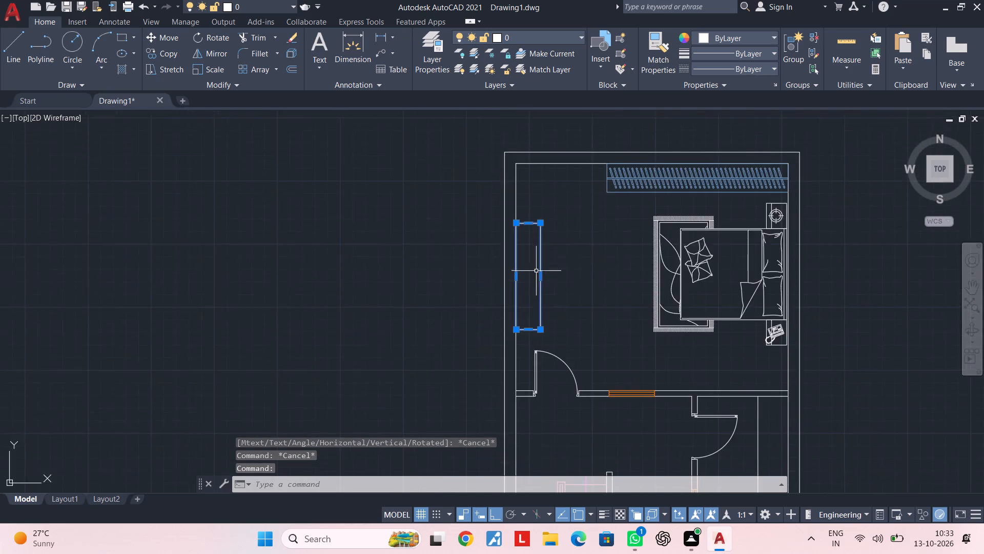
{"action": "scroll", "coordinate": [536, 267], "scroll_direction": "up", "scroll_amount": 2}
{"action": "left_click", "coordinate": [546, 291]}
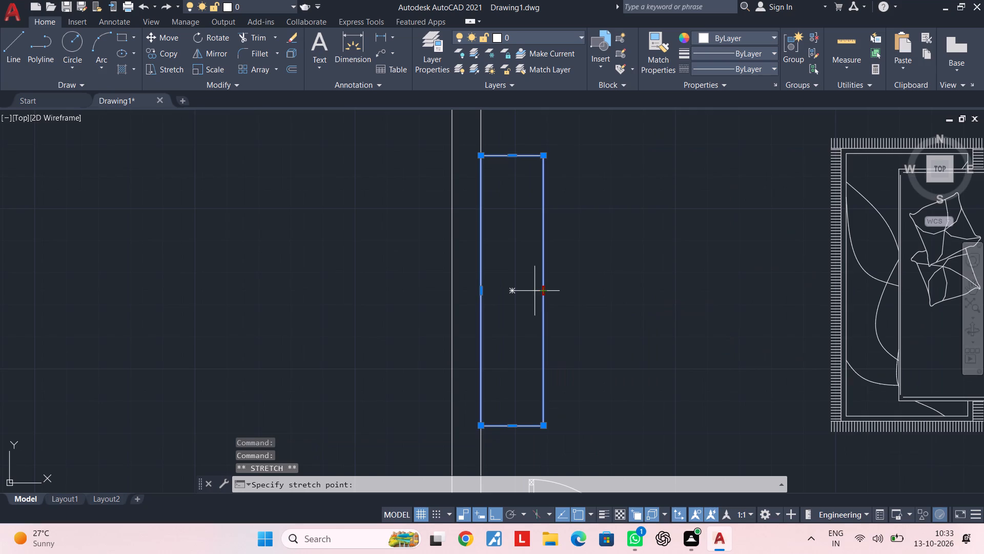
{"action": "left_click", "coordinate": [526, 291]}
{"action": "key", "text": "Escape"}
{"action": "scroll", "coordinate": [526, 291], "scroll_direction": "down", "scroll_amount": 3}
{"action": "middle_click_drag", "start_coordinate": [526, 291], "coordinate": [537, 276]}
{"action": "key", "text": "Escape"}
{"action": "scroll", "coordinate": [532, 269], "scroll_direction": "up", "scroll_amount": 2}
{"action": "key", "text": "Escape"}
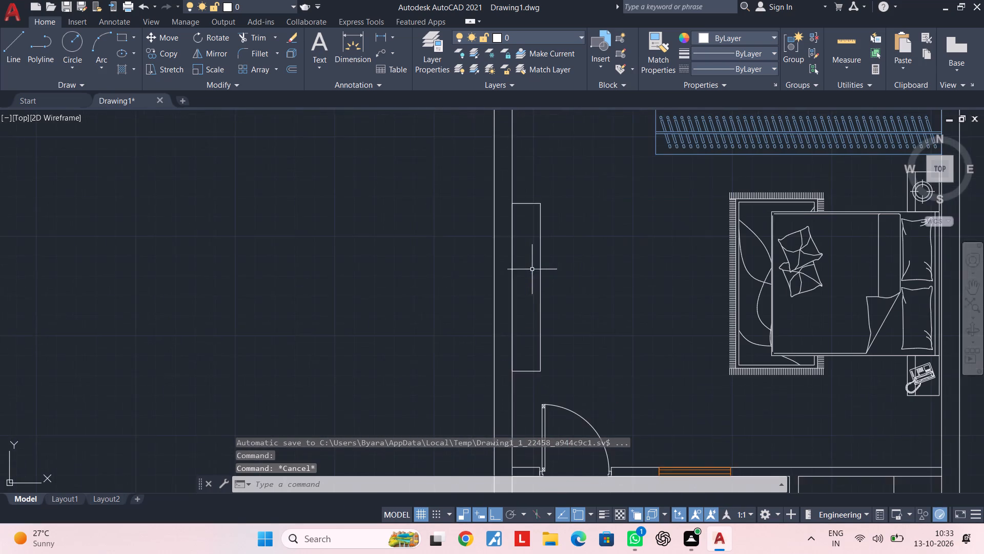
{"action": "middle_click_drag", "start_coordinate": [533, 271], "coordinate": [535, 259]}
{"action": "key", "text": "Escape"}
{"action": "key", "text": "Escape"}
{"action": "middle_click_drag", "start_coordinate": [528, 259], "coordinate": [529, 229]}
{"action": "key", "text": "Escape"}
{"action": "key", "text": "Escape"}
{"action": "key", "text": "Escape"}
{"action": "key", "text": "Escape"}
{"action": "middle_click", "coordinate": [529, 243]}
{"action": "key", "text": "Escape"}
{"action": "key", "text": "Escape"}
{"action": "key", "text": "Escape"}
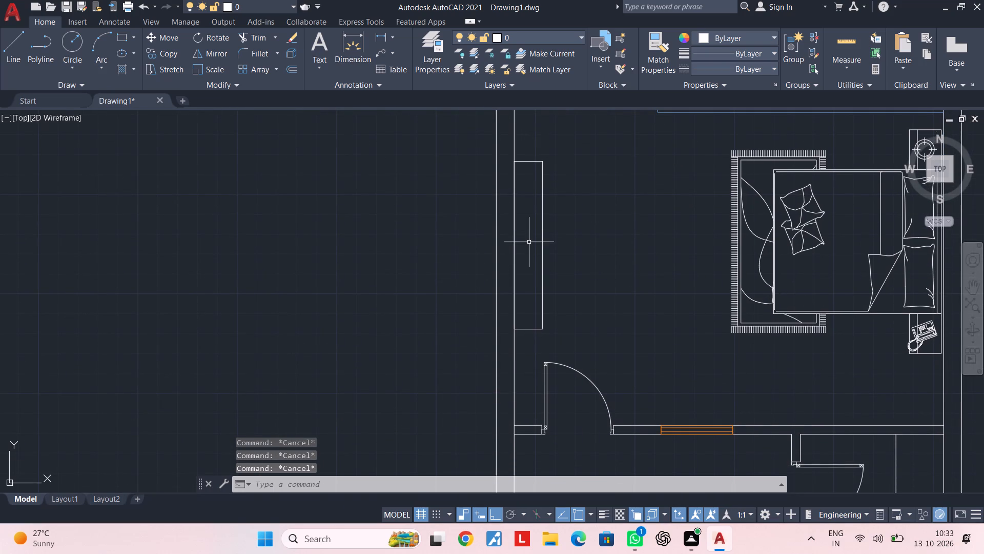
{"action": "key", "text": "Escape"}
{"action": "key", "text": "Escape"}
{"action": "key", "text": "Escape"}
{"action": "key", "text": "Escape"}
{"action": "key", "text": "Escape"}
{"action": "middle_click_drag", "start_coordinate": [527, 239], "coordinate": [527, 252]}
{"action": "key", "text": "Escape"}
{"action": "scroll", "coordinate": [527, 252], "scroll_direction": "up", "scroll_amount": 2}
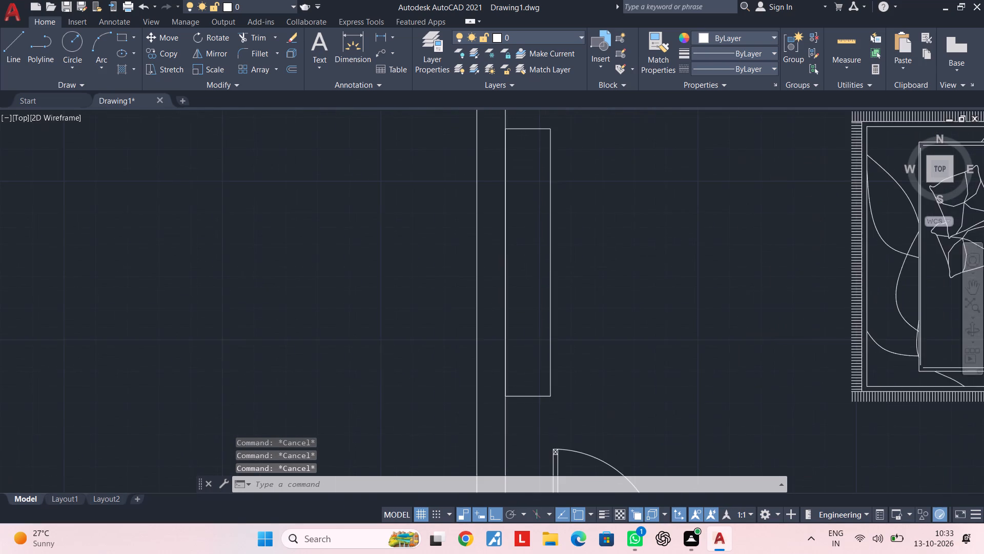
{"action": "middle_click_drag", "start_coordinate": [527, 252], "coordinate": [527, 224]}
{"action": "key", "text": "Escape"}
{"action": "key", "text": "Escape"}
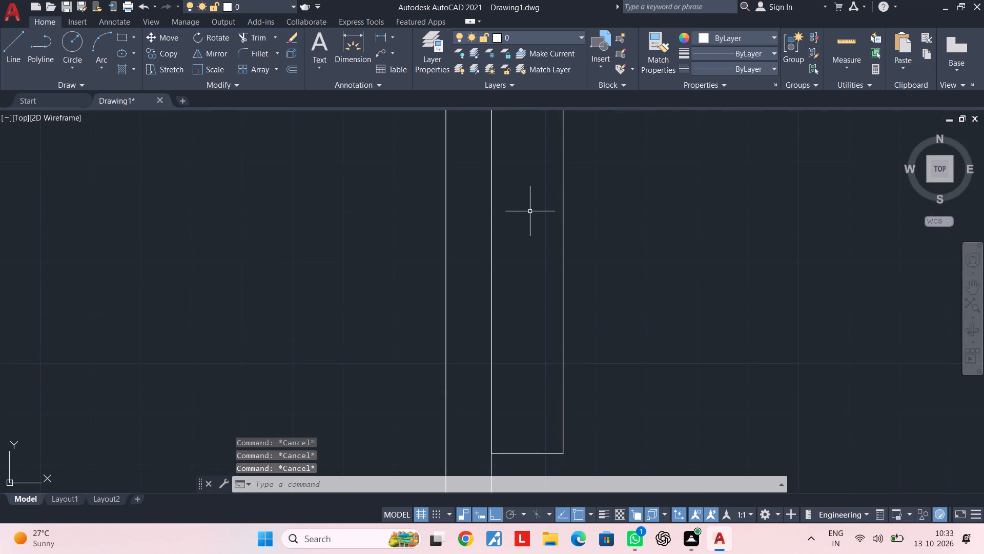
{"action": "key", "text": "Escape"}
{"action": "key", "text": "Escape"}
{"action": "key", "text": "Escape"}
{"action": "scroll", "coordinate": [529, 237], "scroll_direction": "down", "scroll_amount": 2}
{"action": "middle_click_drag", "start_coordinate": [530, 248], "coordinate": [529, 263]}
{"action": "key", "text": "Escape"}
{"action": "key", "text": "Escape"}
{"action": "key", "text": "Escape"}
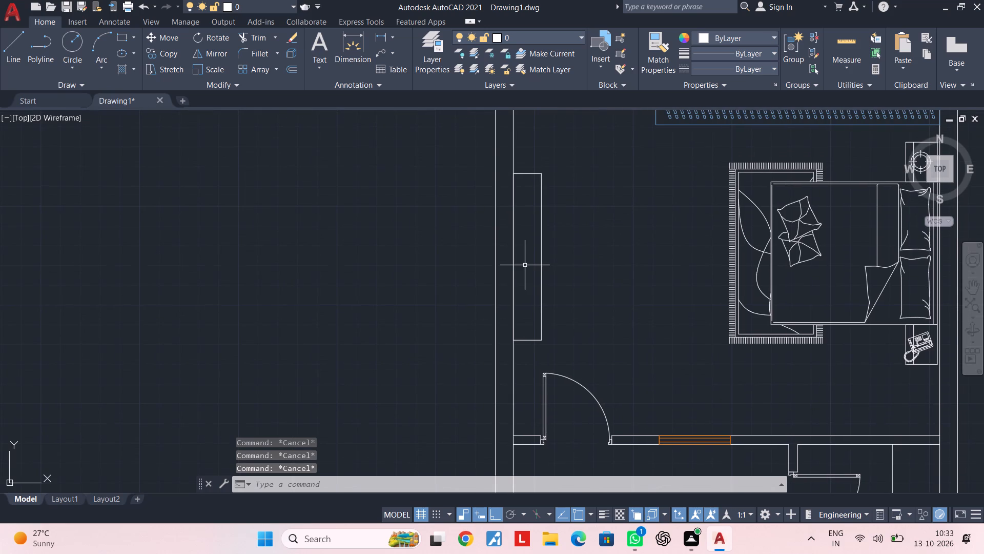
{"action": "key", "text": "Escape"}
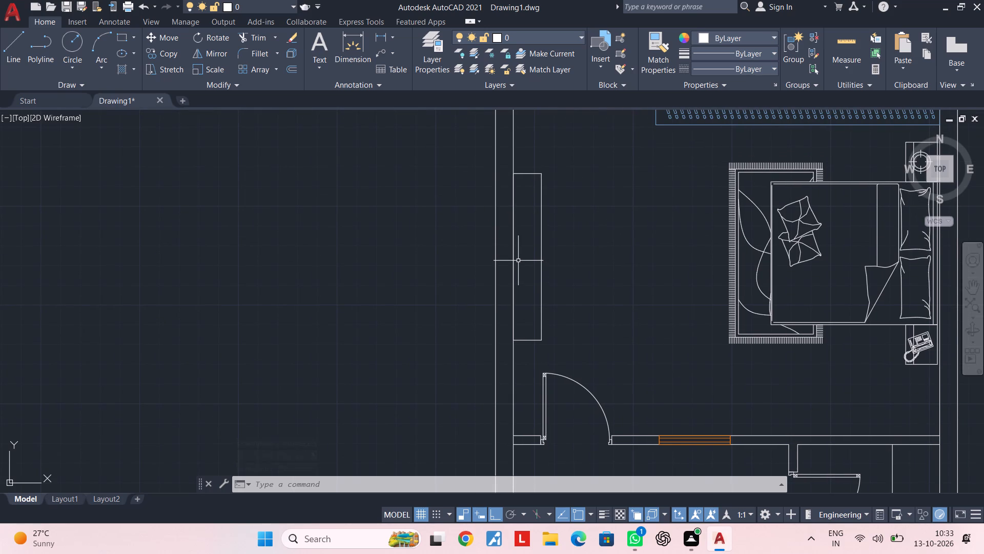
Draw a slim vertical rectangle about 2" by 4'-3" inside the wall rectangle opposite the bed.
{"action": "type", "text": "rec"}
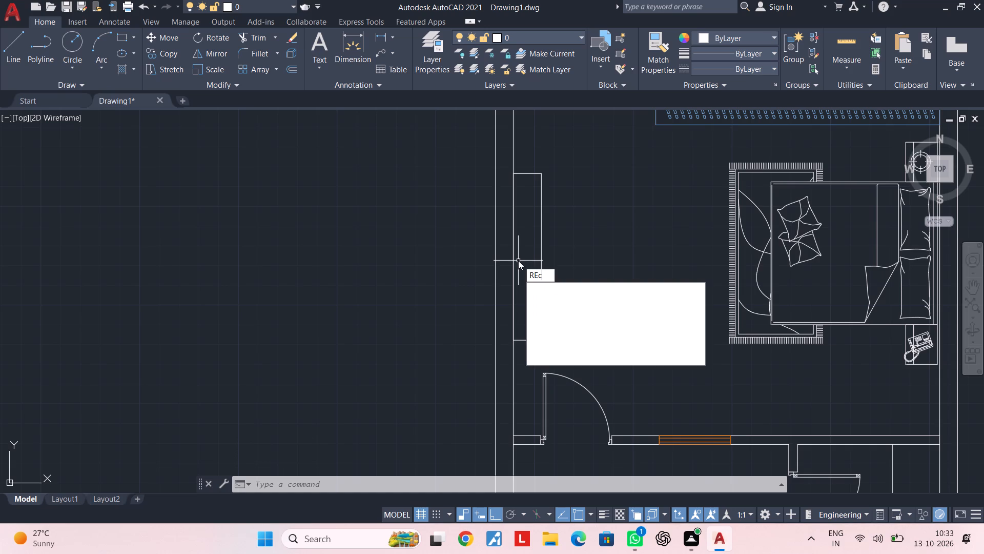
{"action": "key", "text": "space"}
{"action": "scroll", "coordinate": [523, 204], "scroll_direction": "up", "scroll_amount": 1}
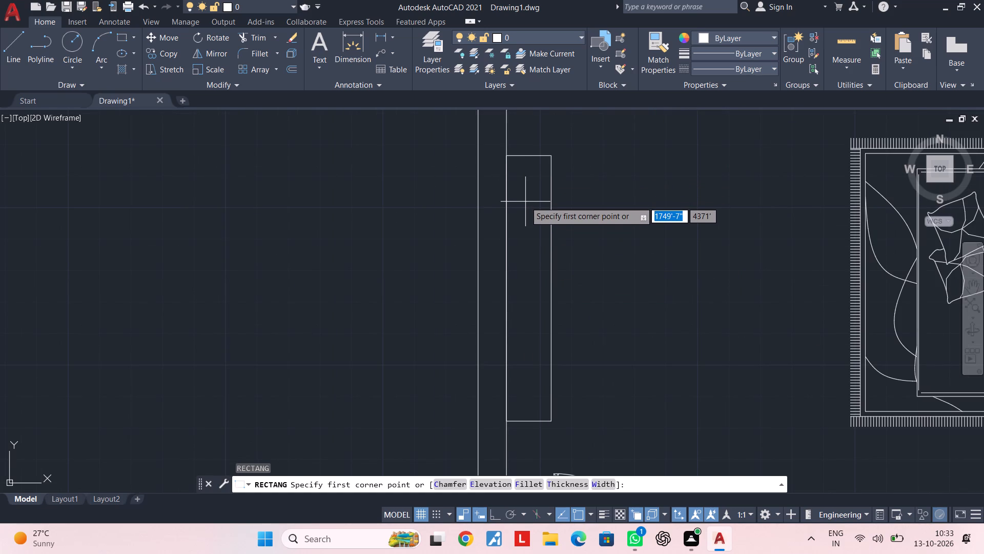
{"action": "left_click", "coordinate": [526, 209]}
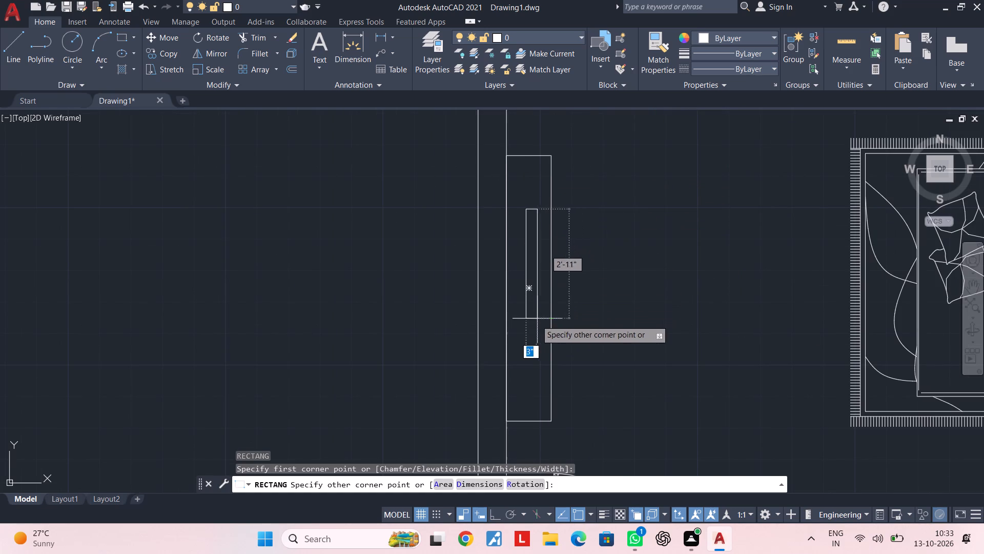
{"action": "left_click", "coordinate": [532, 371]}
{"action": "key", "text": "Escape"}
{"action": "key", "text": "Escape"}
Move the slim rectangle about 1" west, closer to the bedroom's west wall.
{"action": "scroll", "coordinate": [532, 292], "scroll_direction": "up", "scroll_amount": 2}
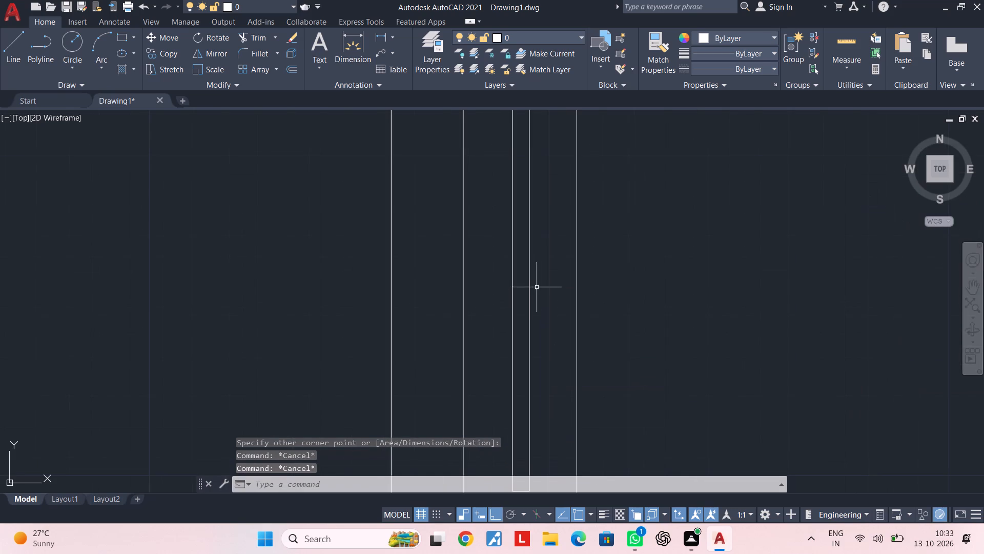
{"action": "left_click", "coordinate": [537, 287]}
{"action": "left_click", "coordinate": [489, 296]}
{"action": "scroll", "coordinate": [498, 294], "scroll_direction": "down", "scroll_amount": 2}
{"action": "type", "text": "m"}
{"action": "key", "text": "space"}
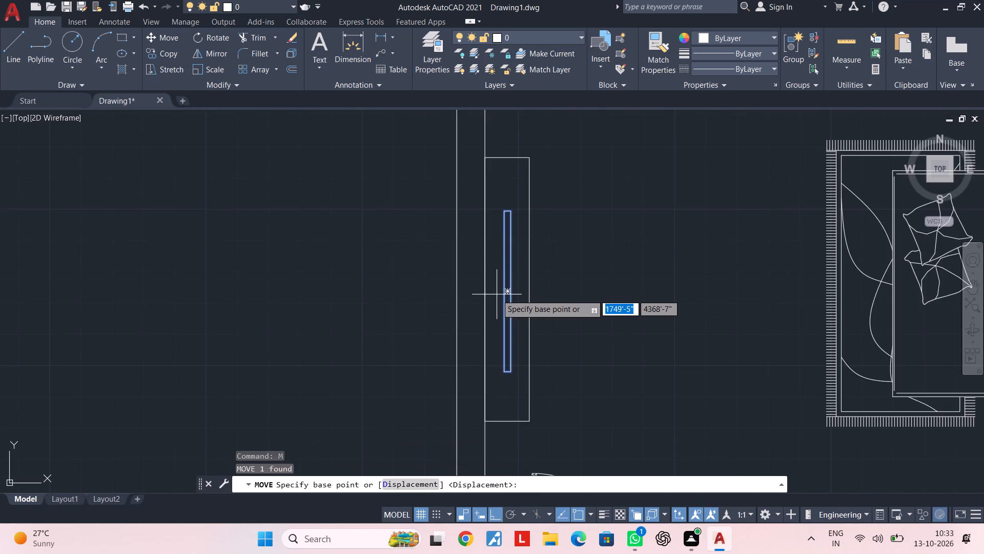
{"action": "scroll", "coordinate": [497, 294], "scroll_direction": "up", "scroll_amount": 2}
{"action": "left_click", "coordinate": [497, 294]}
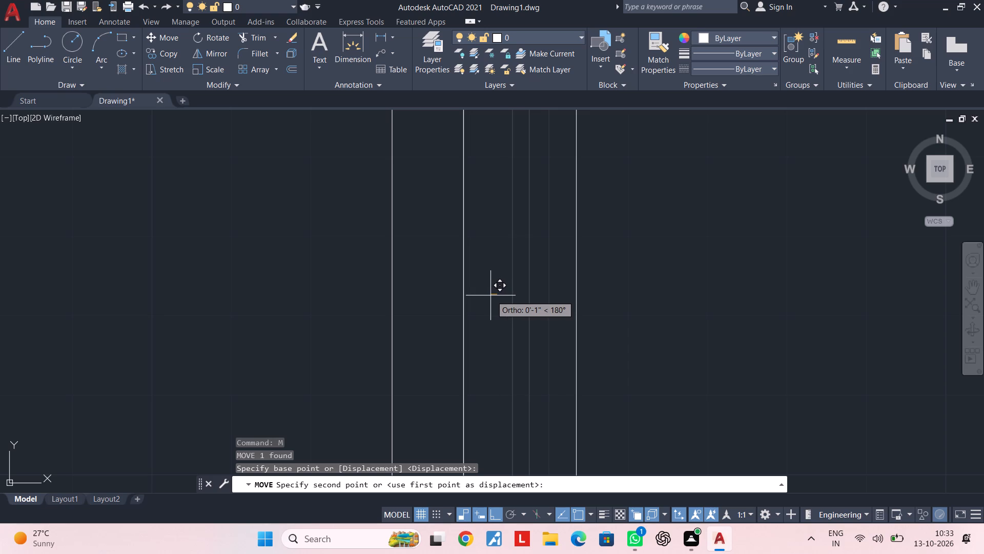
{"action": "left_click", "coordinate": [485, 295]}
{"action": "scroll", "coordinate": [485, 295], "scroll_direction": "down", "scroll_amount": 4}
{"action": "middle_click_drag", "start_coordinate": [486, 294], "coordinate": [491, 280]}
{"action": "key", "text": "Escape"}
{"action": "key", "text": "Escape"}
{"action": "scroll", "coordinate": [490, 275], "scroll_direction": "up", "scroll_amount": 3}
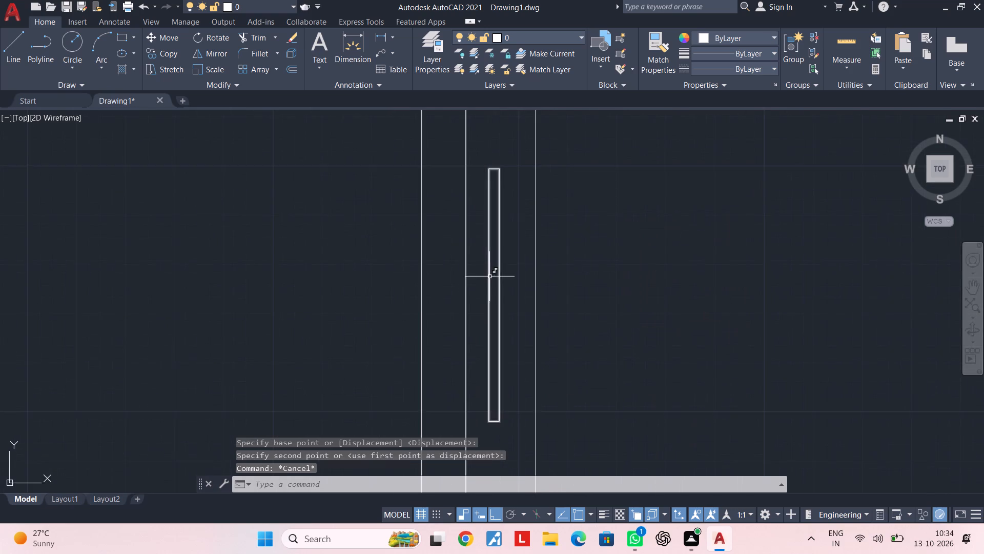
{"action": "middle_click_drag", "start_coordinate": [490, 273], "coordinate": [493, 266]}
{"action": "key", "text": "Escape"}
{"action": "key", "text": "Escape"}
{"action": "key", "text": "Escape"}
{"action": "key", "text": "Escape"}
{"action": "key", "text": "Escape"}
{"action": "key", "text": "Escape"}
{"action": "key", "text": "Escape"}
Draw a short diagonal line from the west wall to the slim rectangle's wall-side edge, near its north end.
{"action": "middle_click_drag", "start_coordinate": [478, 255], "coordinate": [471, 275]}
{"action": "key", "text": "Escape"}
{"action": "key", "text": "Escape"}
{"action": "key", "text": "l"}
{"action": "key", "text": "space"}
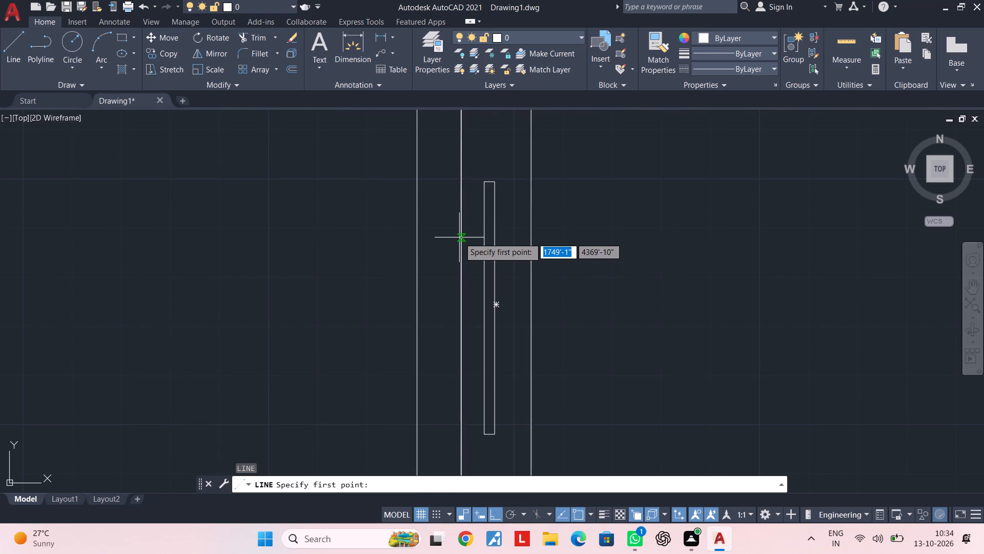
{"action": "left_click", "coordinate": [459, 238]}
{"action": "left_click", "coordinate": [484, 207]}
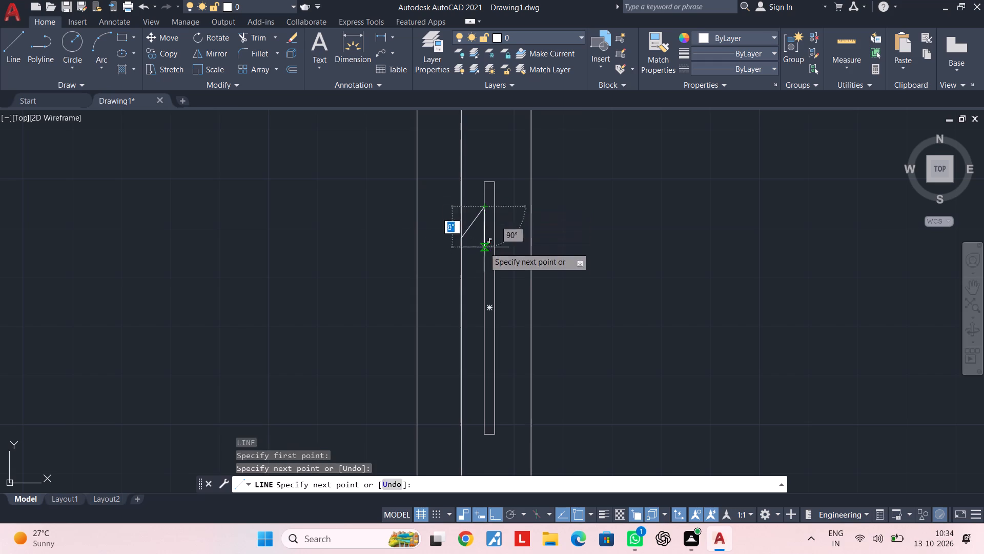
{"action": "key", "text": "Escape"}
{"action": "key", "text": "Escape"}
{"action": "middle_click_drag", "start_coordinate": [471, 236], "coordinate": [473, 206]}
{"action": "key", "text": "Escape"}
Mirror the diagonal line about the slim rectangle's horizontal midline, keeping the original.
{"action": "left_click", "coordinate": [481, 204]}
{"action": "left_click", "coordinate": [474, 183]}
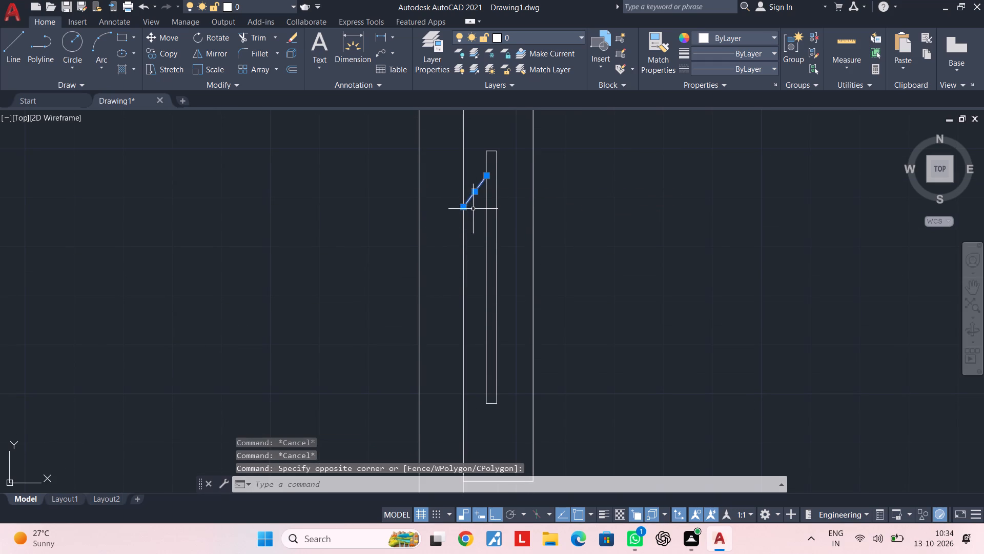
{"action": "key", "text": "m"}
{"action": "type", "text": "i"}
{"action": "key", "text": "space"}
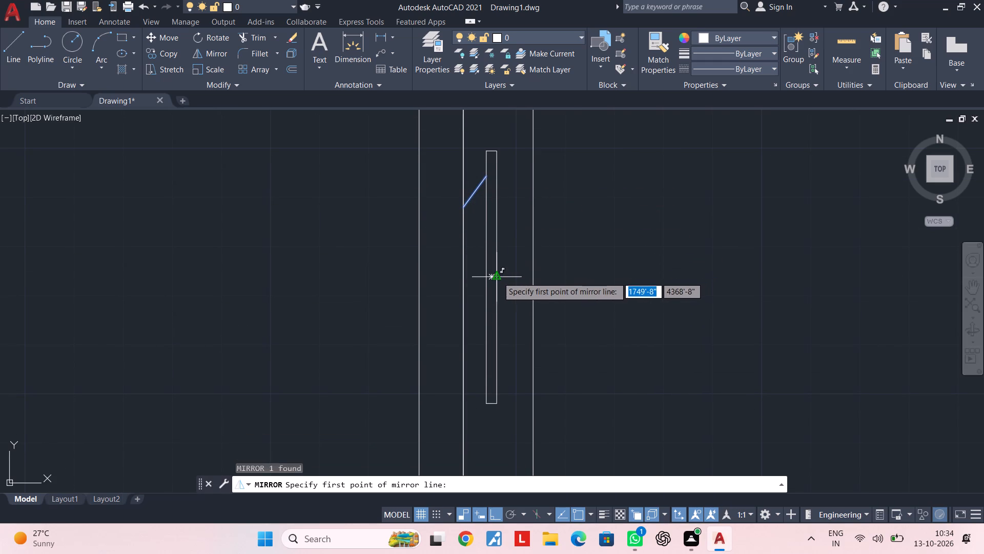
{"action": "left_click", "coordinate": [498, 277]}
{"action": "left_click", "coordinate": [465, 278]}
{"action": "left_click_drag", "start_coordinate": [490, 321], "coordinate": [465, 278]}
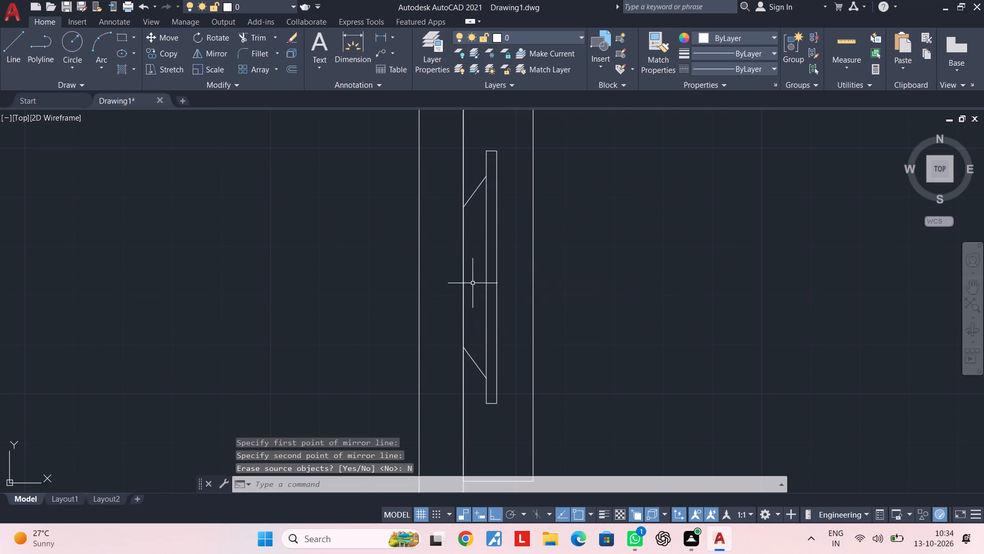
{"action": "key", "text": "Escape"}
{"action": "key", "text": "Escape"}
{"action": "key", "text": "Escape"}
{"action": "key", "text": "Escape"}
{"action": "key", "text": "Escape"}
{"action": "key", "text": "Escape"}
{"action": "key", "text": "Escape"}
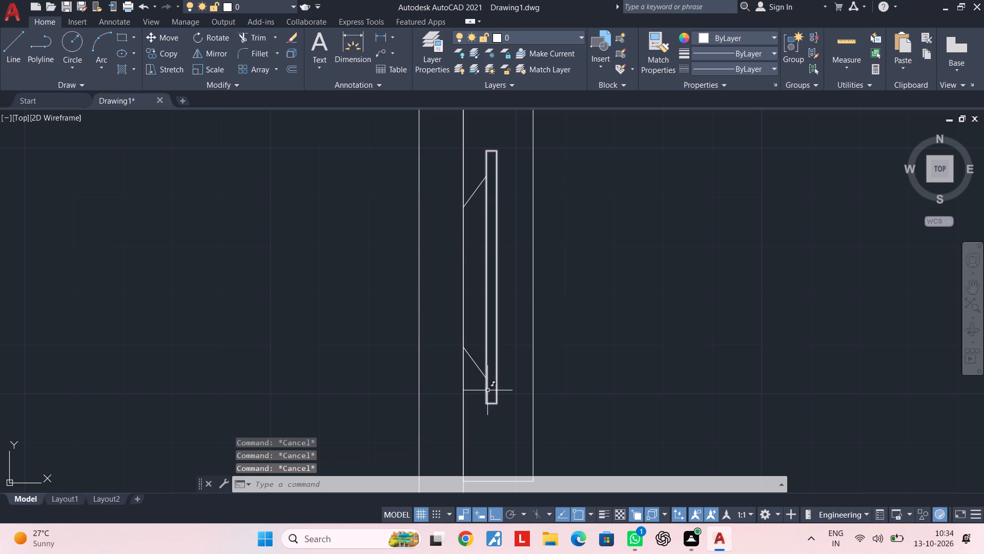
{"action": "key", "text": "Escape"}
{"action": "key", "text": "Escape"}
{"action": "key", "text": "Escape"}
Convert the wall unit rectangle, the slim rectangle and both diagonal lines into a block named tv.
{"action": "scroll", "coordinate": [544, 401], "scroll_direction": "down", "scroll_amount": 2}
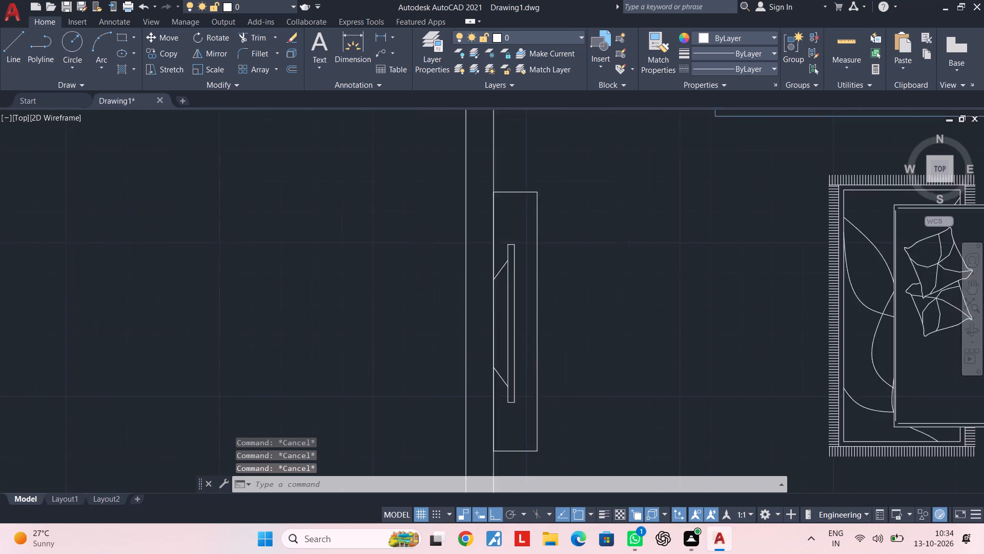
{"action": "middle_click_drag", "start_coordinate": [544, 392], "coordinate": [517, 313]}
{"action": "key", "text": "Escape"}
{"action": "middle_click_drag", "start_coordinate": [569, 329], "coordinate": [534, 268]}
{"action": "key", "text": "Escape"}
{"action": "key", "text": "Escape"}
{"action": "middle_click_drag", "start_coordinate": [526, 268], "coordinate": [520, 300]}
{"action": "key", "text": "Escape"}
{"action": "key", "text": "Escape"}
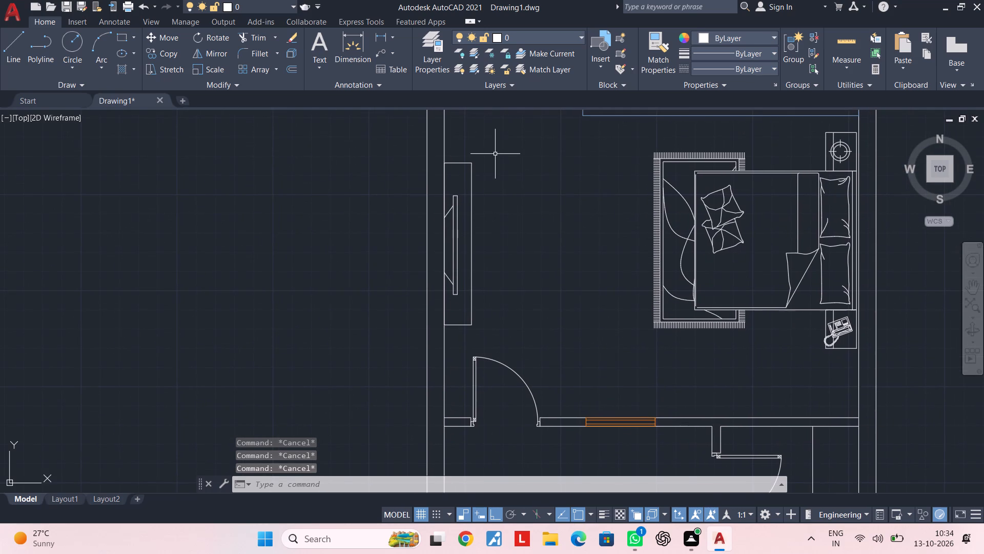
{"action": "left_click", "coordinate": [487, 148]}
{"action": "key", "text": "Escape"}
{"action": "key", "text": "Escape"}
{"action": "left_click", "coordinate": [398, 134]}
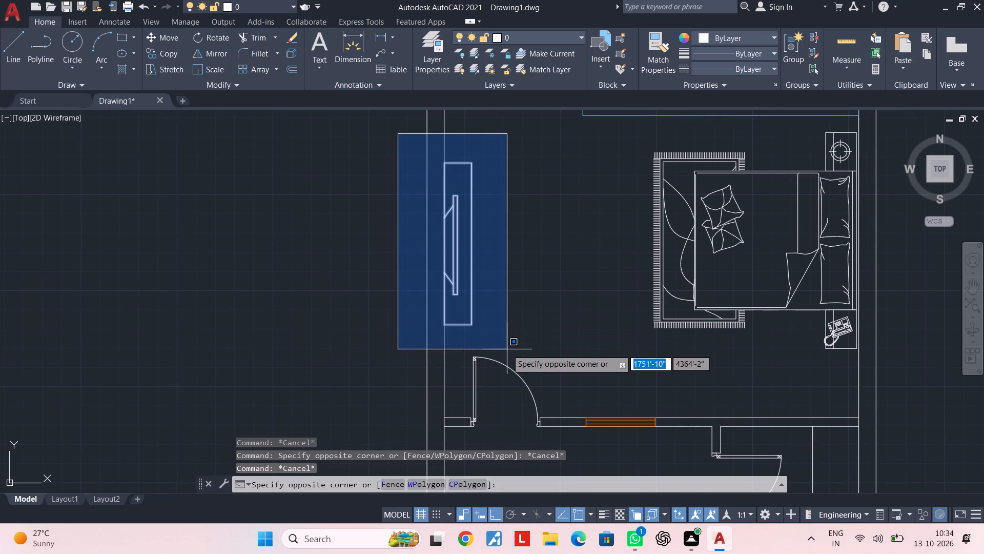
{"action": "left_click", "coordinate": [499, 341]}
{"action": "type", "text": "b"}
{"action": "key", "text": "space"}
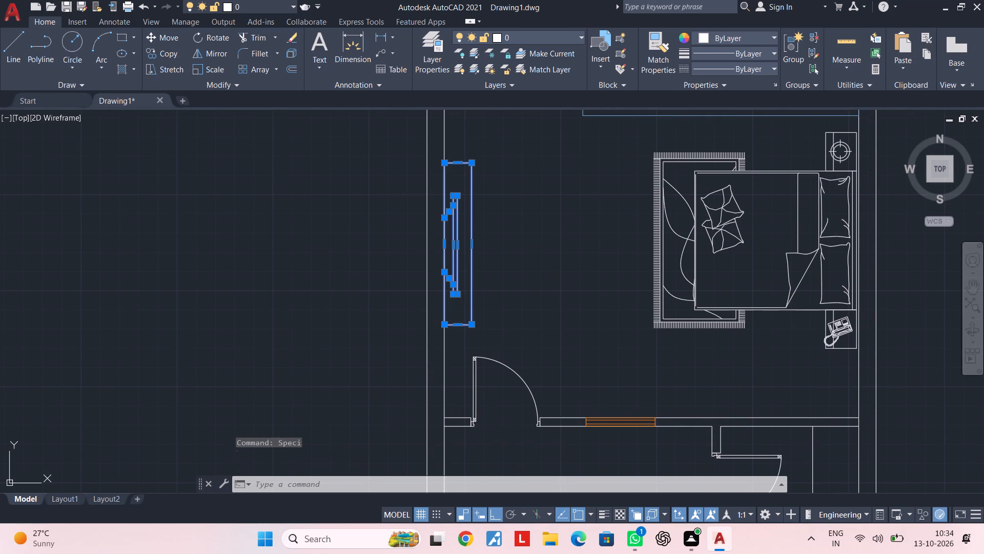
{"action": "left_click", "coordinate": [367, 171]}
{"action": "type", "text": "tv"}
{"action": "key", "text": "space"}
{"action": "left_click", "coordinate": [555, 372]}
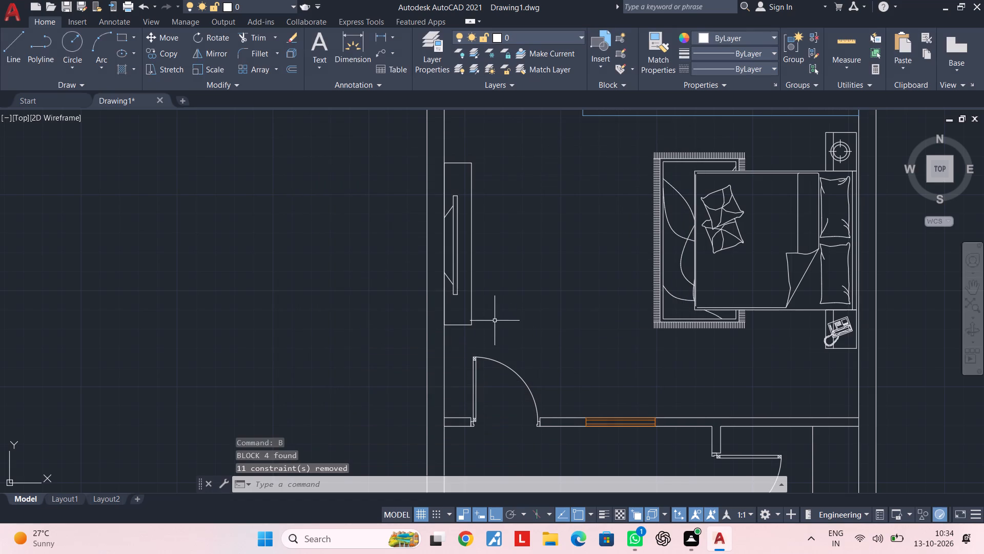
{"action": "left_click", "coordinate": [470, 286]}
{"action": "key", "text": "Escape"}
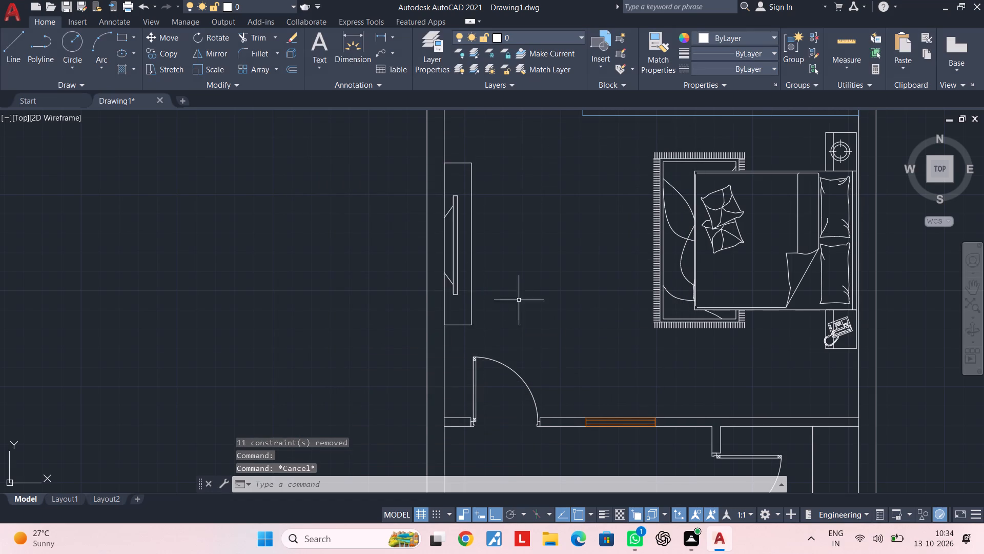
Examine the small room south of the bedroom with the counter line along its east wall, east of the staircase.
{"action": "scroll", "coordinate": [529, 306], "scroll_direction": "down", "scroll_amount": 3}
{"action": "middle_click_drag", "start_coordinate": [522, 287], "coordinate": [510, 261]}
{"action": "key", "text": "Escape"}
{"action": "middle_click_drag", "start_coordinate": [547, 280], "coordinate": [536, 250]}
{"action": "scroll", "coordinate": [574, 298], "scroll_direction": "up", "scroll_amount": 2}
{"action": "middle_click_drag", "start_coordinate": [522, 271], "coordinate": [511, 303]}
{"action": "key", "text": "Escape"}
{"action": "key", "text": "Escape"}
{"action": "key", "text": "Escape"}
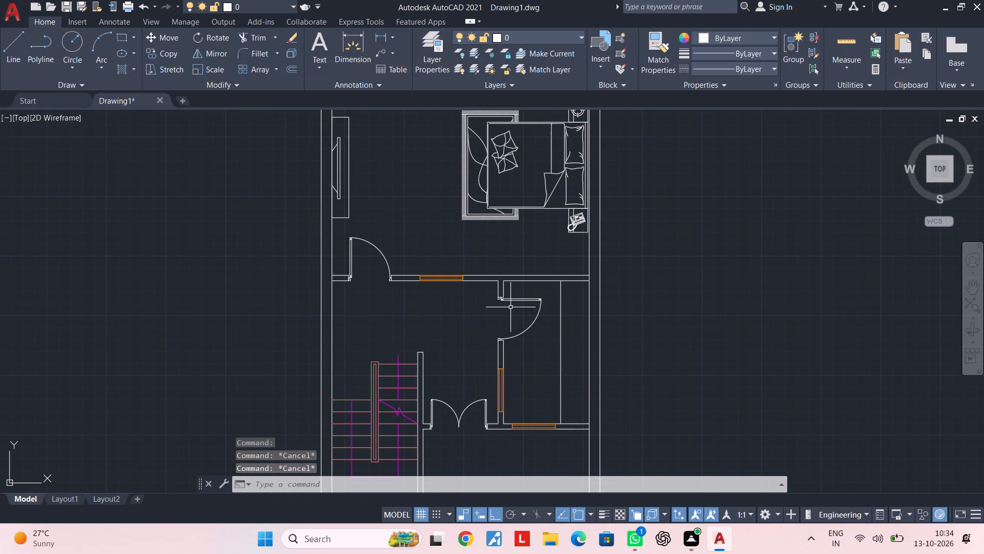
{"action": "key", "text": "Escape"}
{"action": "key", "text": "Escape"}
{"action": "middle_click_drag", "start_coordinate": [398, 335], "coordinate": [383, 292]}
{"action": "key", "text": "Escape"}
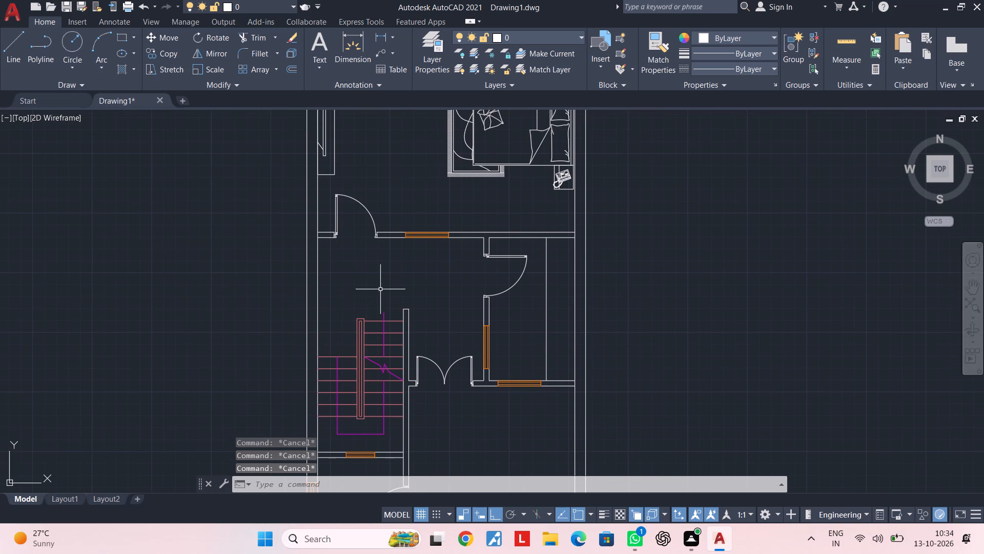
{"action": "key", "text": "Escape"}
{"action": "key", "text": "Escape"}
{"action": "key", "text": "Escape"}
{"action": "key", "text": "Escape"}
{"action": "middle_click_drag", "start_coordinate": [495, 313], "coordinate": [437, 278]}
{"action": "scroll", "coordinate": [484, 273], "scroll_direction": "up", "scroll_amount": 1}
{"action": "middle_click_drag", "start_coordinate": [479, 278], "coordinate": [411, 331]}
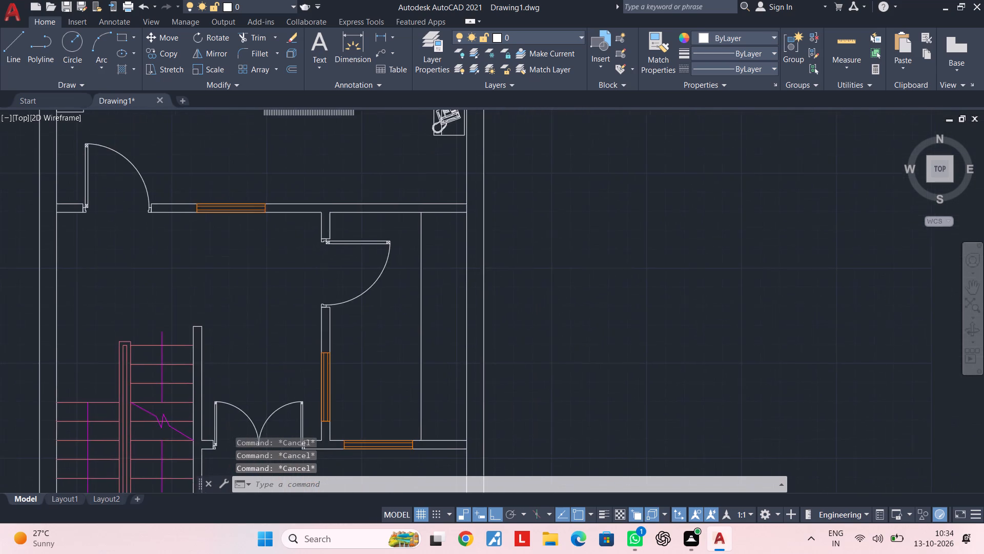
{"action": "middle_click_drag", "start_coordinate": [411, 331], "coordinate": [412, 331]}
{"action": "scroll", "coordinate": [436, 323], "scroll_direction": "down", "scroll_amount": 2}
{"action": "middle_click_drag", "start_coordinate": [436, 323], "coordinate": [467, 311]}
{"action": "scroll", "coordinate": [469, 303], "scroll_direction": "up", "scroll_amount": 1}
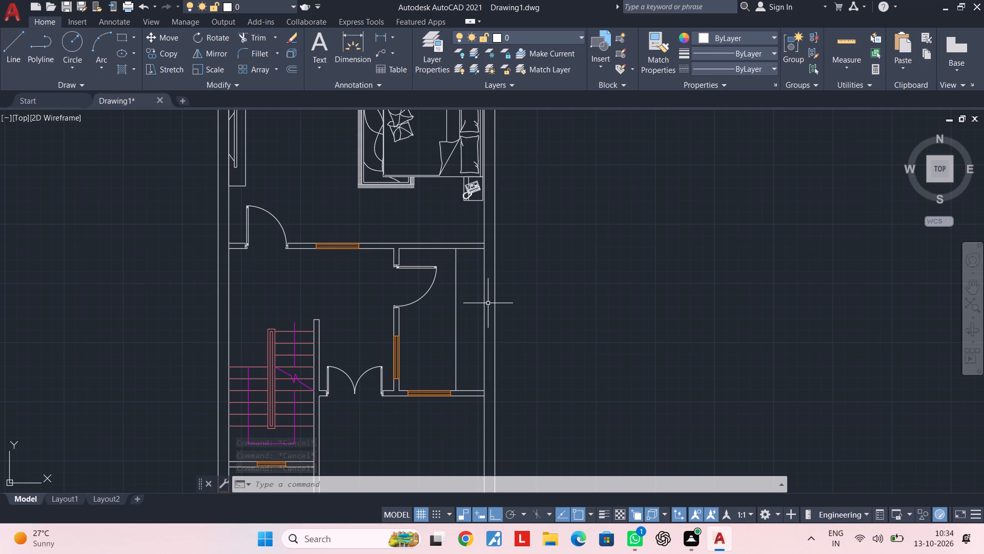
{"action": "key", "text": "Escape"}
{"action": "key", "text": "Escape"}
{"action": "key", "text": "Escape"}
{"action": "middle_click_drag", "start_coordinate": [484, 323], "coordinate": [491, 309]}
{"action": "scroll", "coordinate": [457, 294], "scroll_direction": "up", "scroll_amount": 2}
{"action": "middle_click_drag", "start_coordinate": [497, 282], "coordinate": [453, 315]}
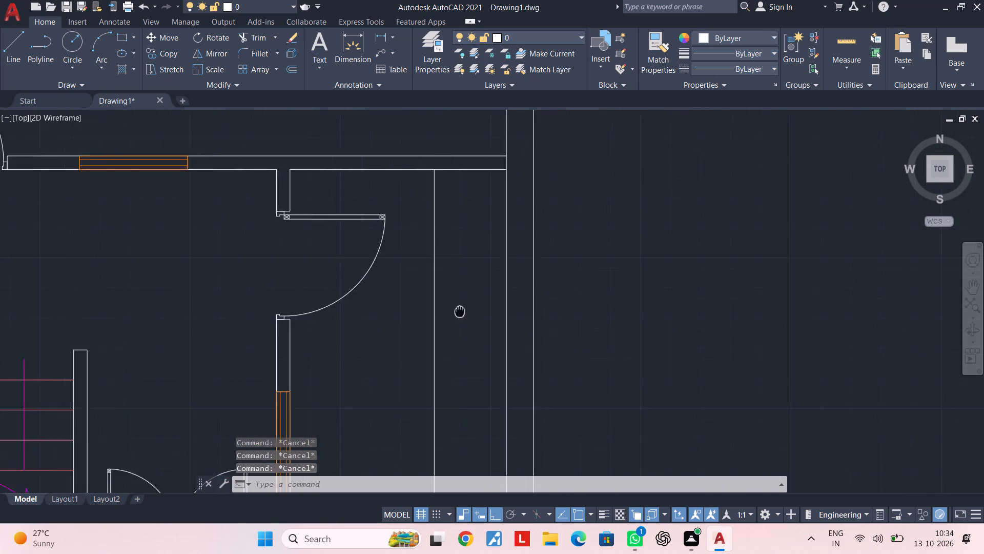
{"action": "middle_click_drag", "start_coordinate": [453, 315], "coordinate": [427, 335]}
{"action": "key", "text": "Escape"}
{"action": "key", "text": "Escape"}
{"action": "key", "text": "Escape"}
{"action": "key", "text": "Escape"}
{"action": "key", "text": "Escape"}
{"action": "key", "text": "Escape"}
{"action": "key", "text": "Escape"}
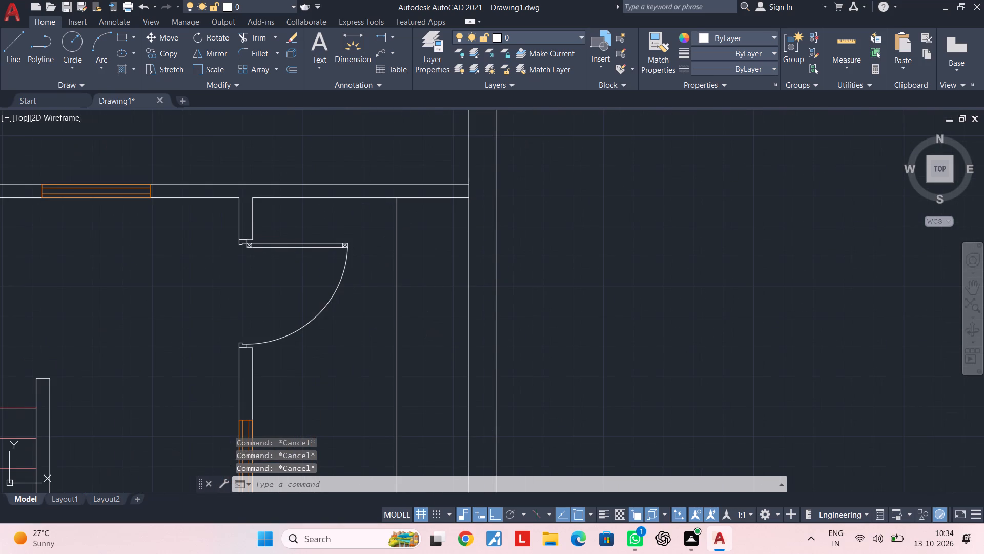
Load the blocks of the 04-03-cad-blocks-net-rangues drawing from the Kitchen block folder into DesignCenter.
{"action": "type", "text": "adc"}
{"action": "key", "text": "space"}
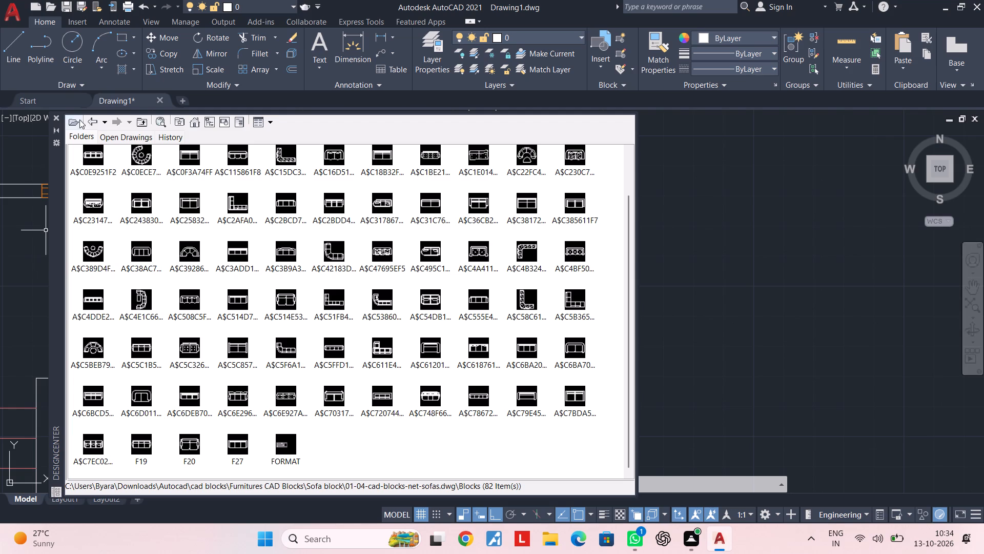
{"action": "left_click", "coordinate": [68, 113]}
{"action": "left_click", "coordinate": [70, 122]}
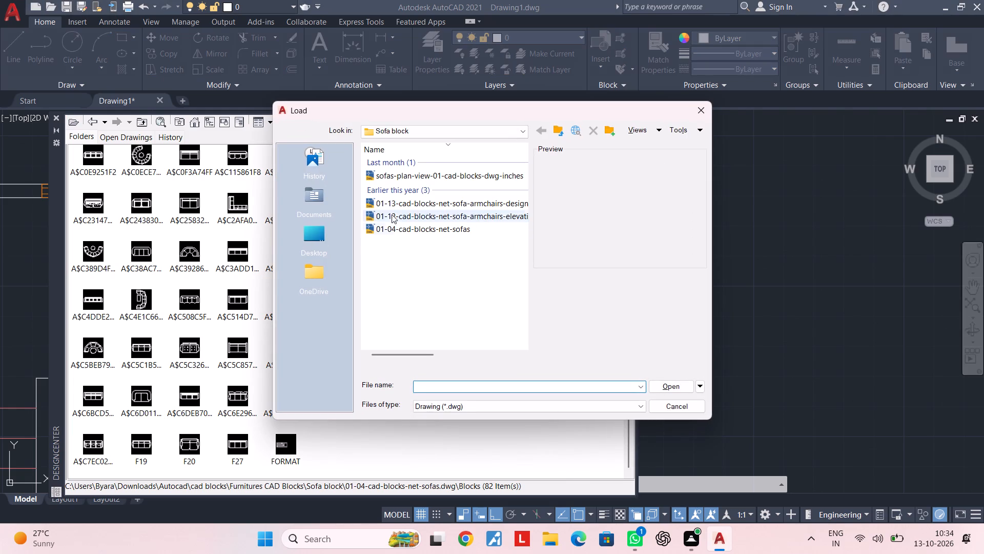
{"action": "left_click", "coordinate": [395, 137]}
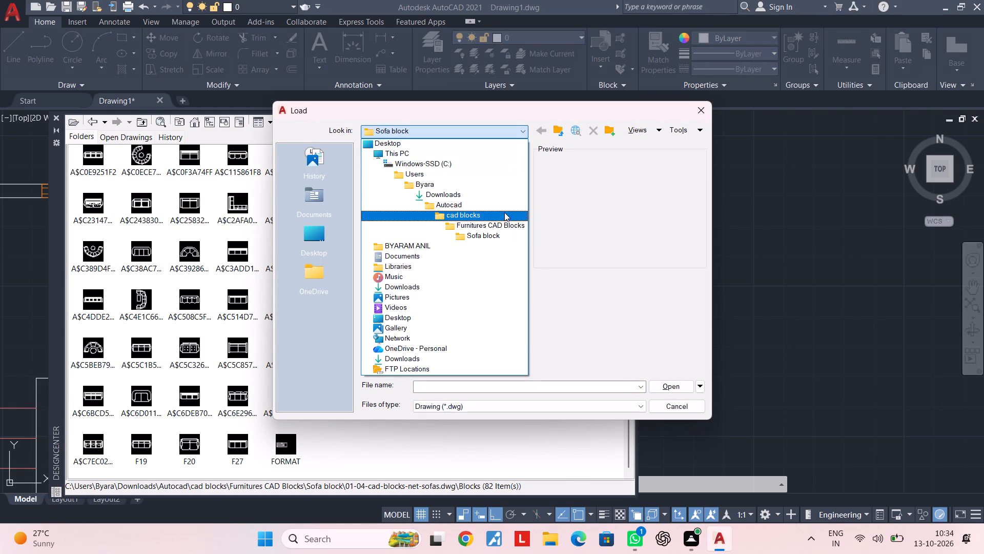
{"action": "left_click", "coordinate": [504, 212]}
{"action": "left_click", "coordinate": [465, 145]}
{"action": "left_click", "coordinate": [454, 193]}
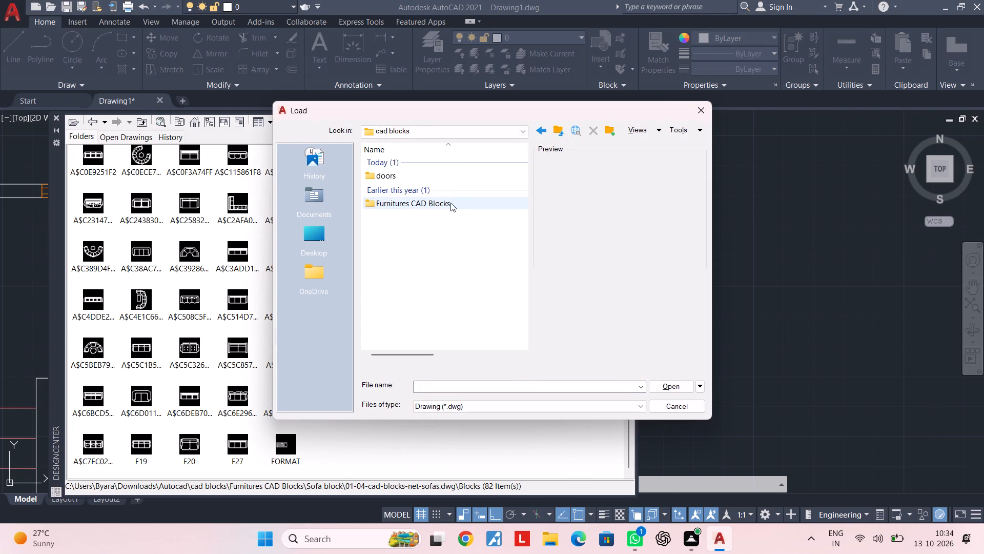
{"action": "double_click", "coordinate": [450, 203]}
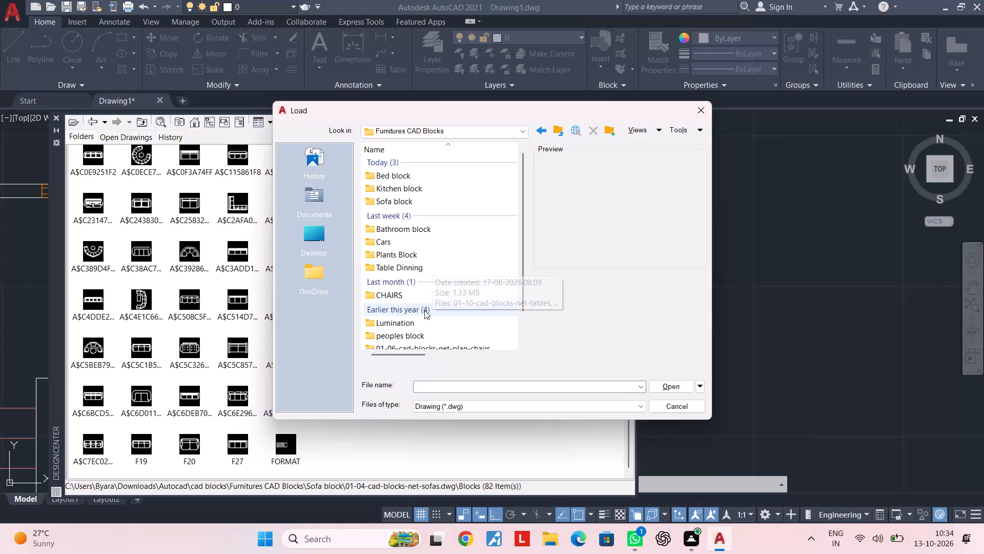
{"action": "left_click", "coordinate": [404, 192]}
{"action": "double_click", "coordinate": [404, 192]}
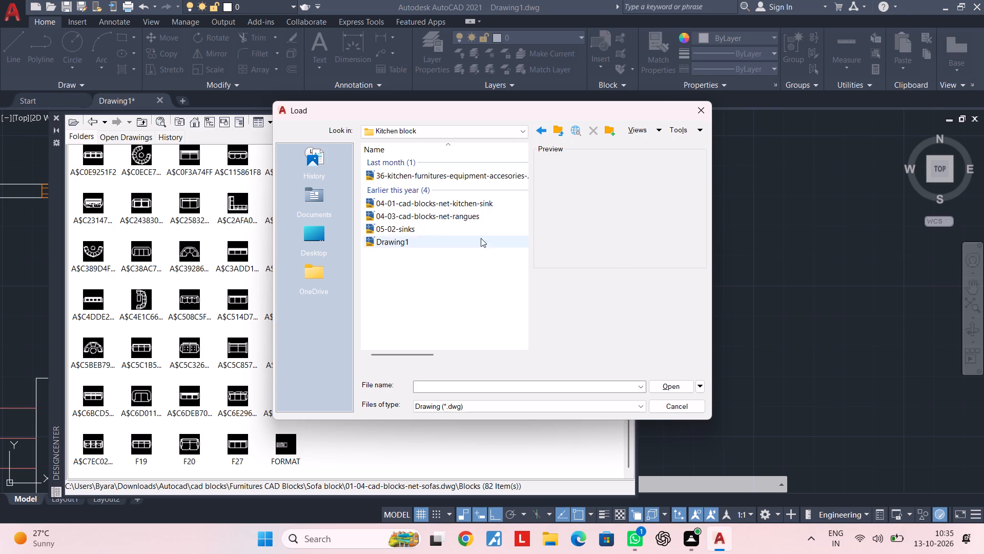
{"action": "double_click", "coordinate": [467, 222]}
{"action": "double_click", "coordinate": [88, 154]}
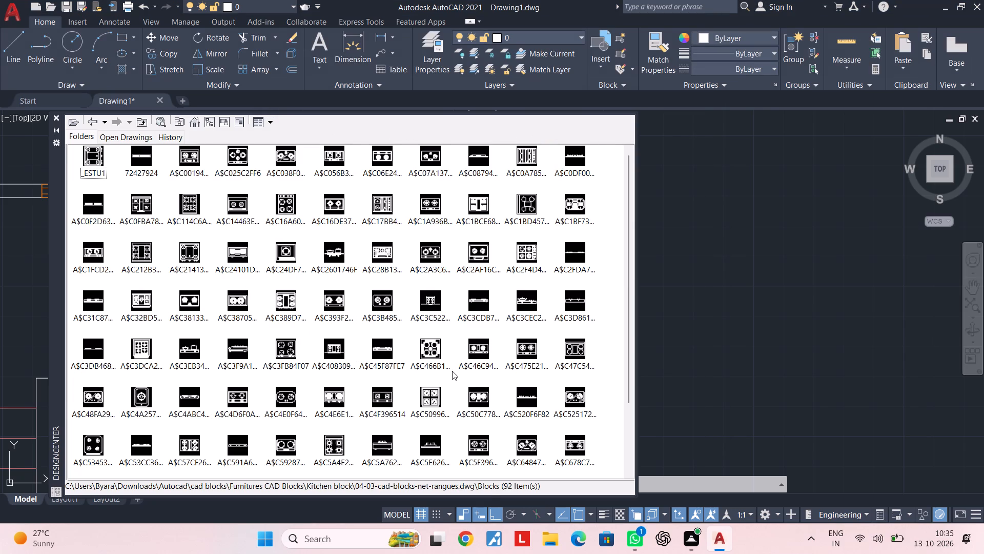
Insert the two-burner stove block A$C46C9437A into the drawing, in the empty area east of the house.
{"action": "double_click", "coordinate": [479, 345]}
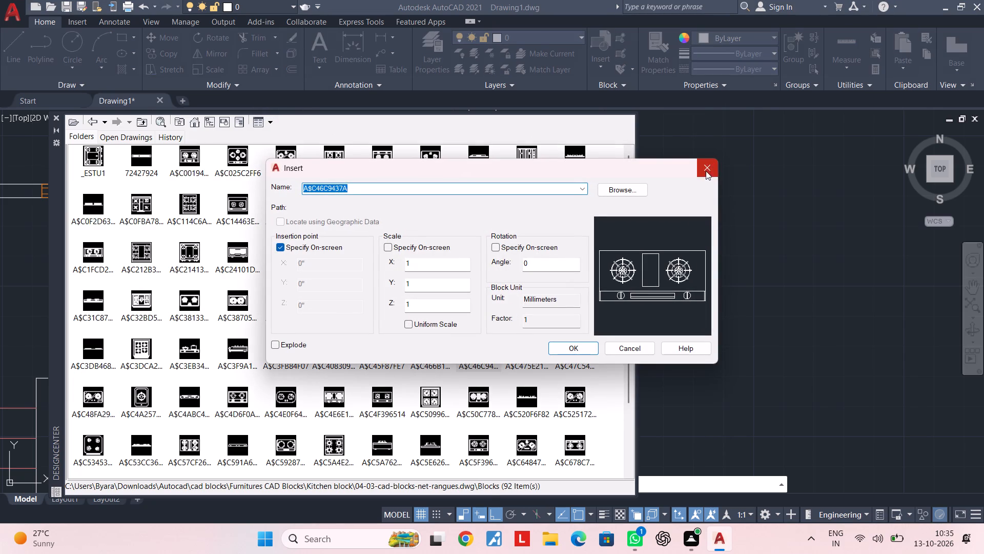
{"action": "left_click", "coordinate": [706, 169]}
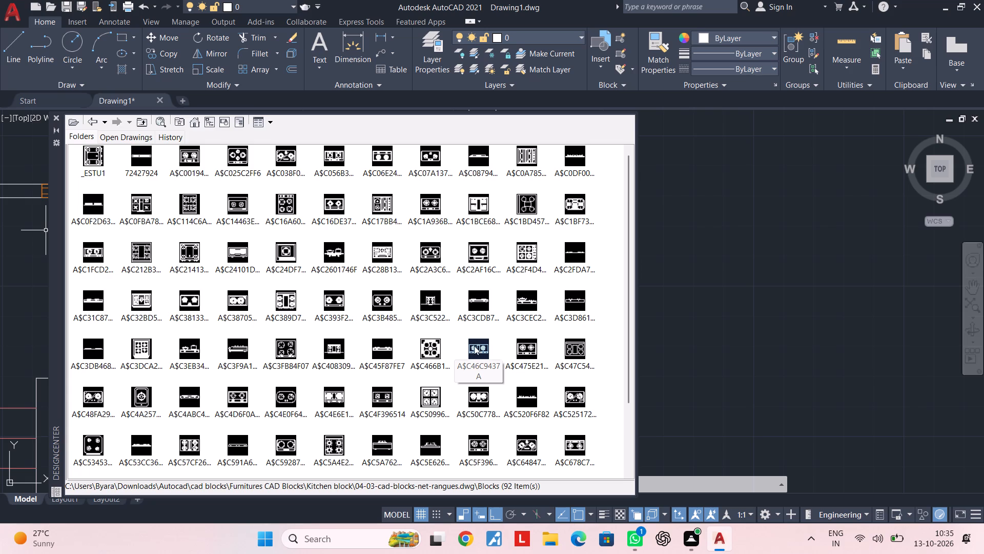
{"action": "left_click_drag", "start_coordinate": [474, 346], "coordinate": [703, 349]}
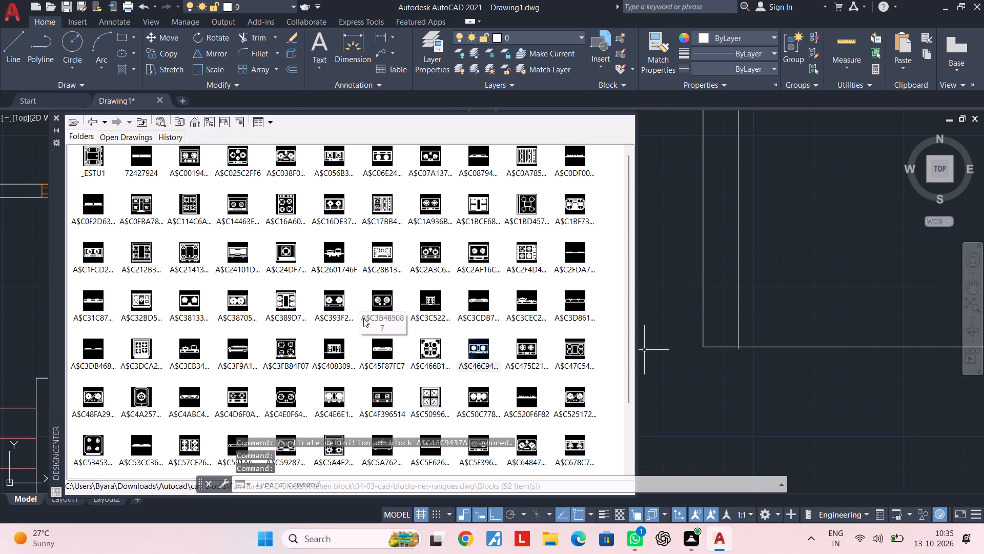
Load the blocks of the 04-01-cad-blocks-net-kitchen-sink drawing from the Kitchen block folder into DesignCenter.
{"action": "left_click", "coordinate": [72, 121]}
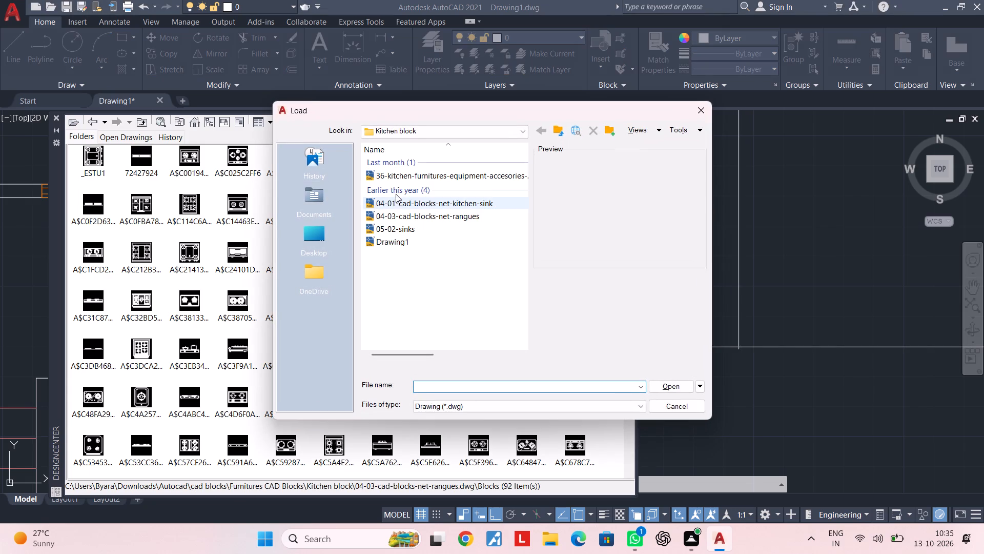
{"action": "left_click", "coordinate": [405, 233]}
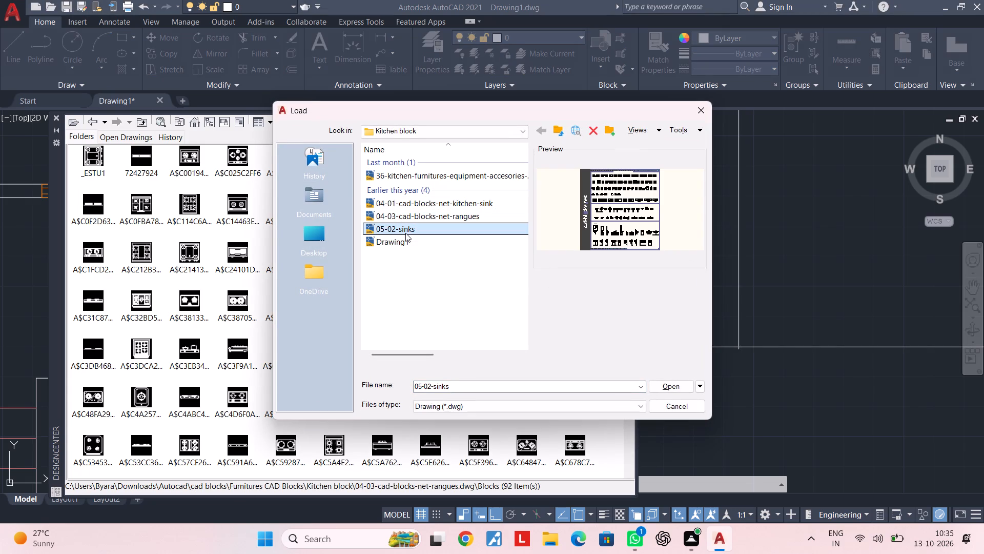
{"action": "double_click", "coordinate": [418, 205]}
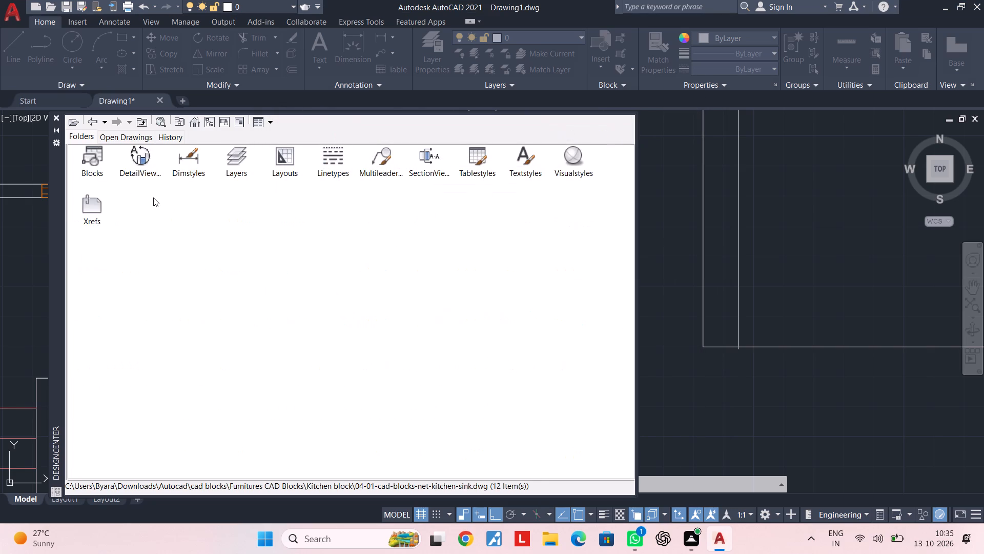
{"action": "double_click", "coordinate": [96, 168]}
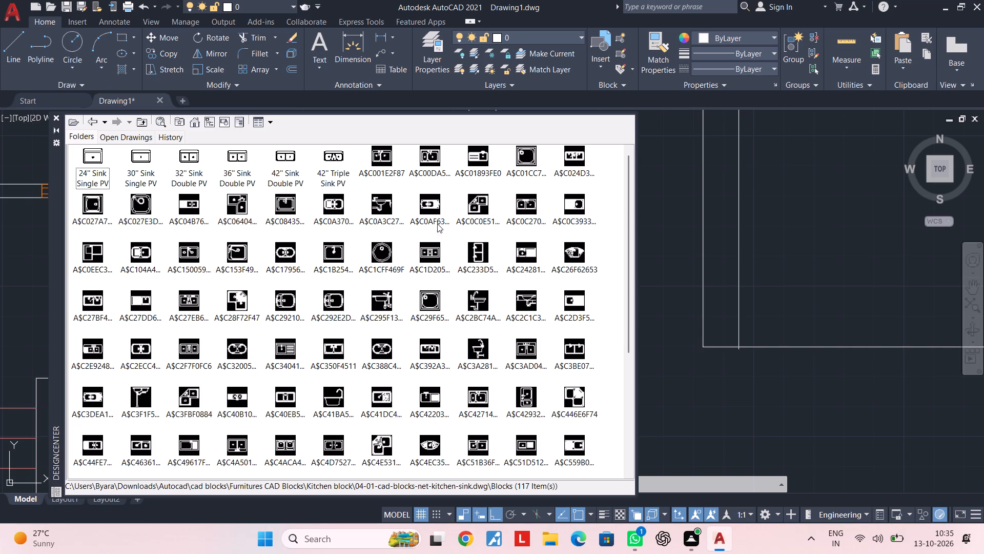
Insert the double-bowl sink block A$C00DA51E9 into the drawing, in the empty area east of the house, and close DesignCenter.
{"action": "double_click", "coordinate": [428, 152]}
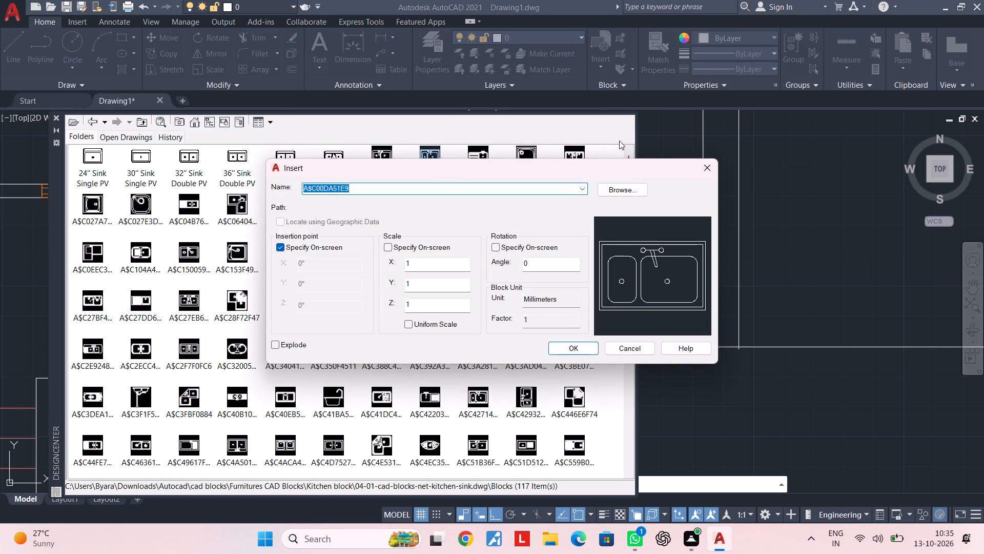
{"action": "left_click", "coordinate": [710, 169]}
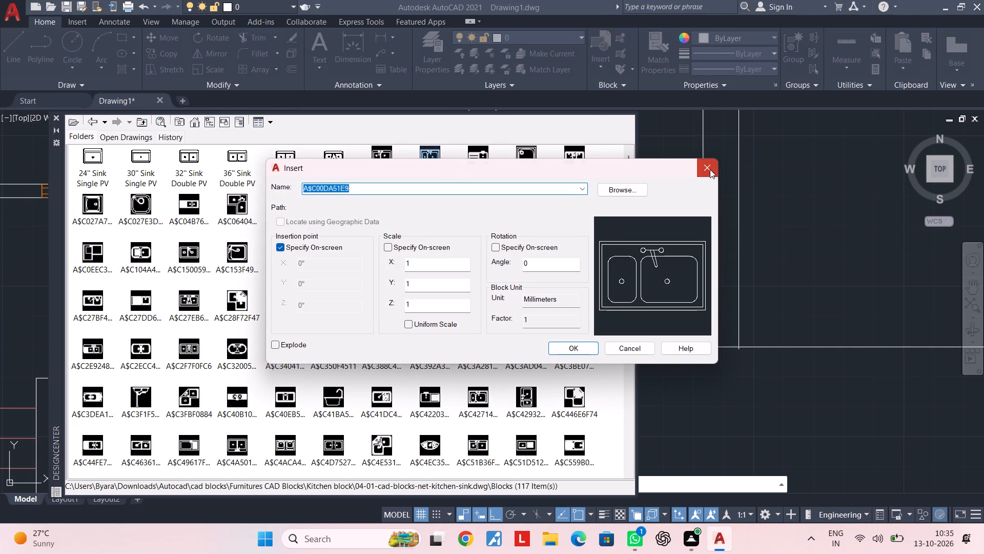
{"action": "left_click_drag", "start_coordinate": [420, 151], "coordinate": [474, 175]}
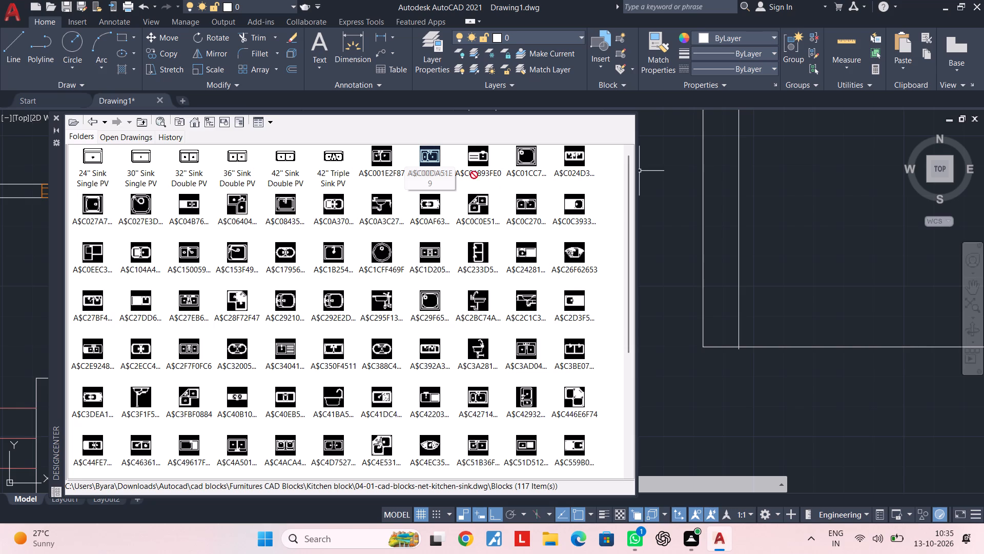
{"action": "left_click_drag", "start_coordinate": [474, 175], "coordinate": [712, 437]}
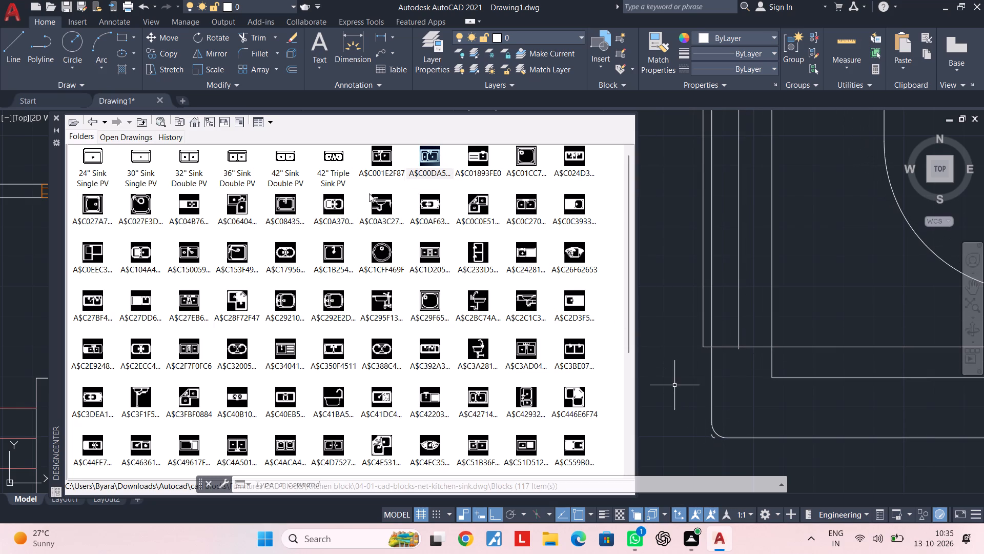
{"action": "left_click", "coordinate": [54, 117]}
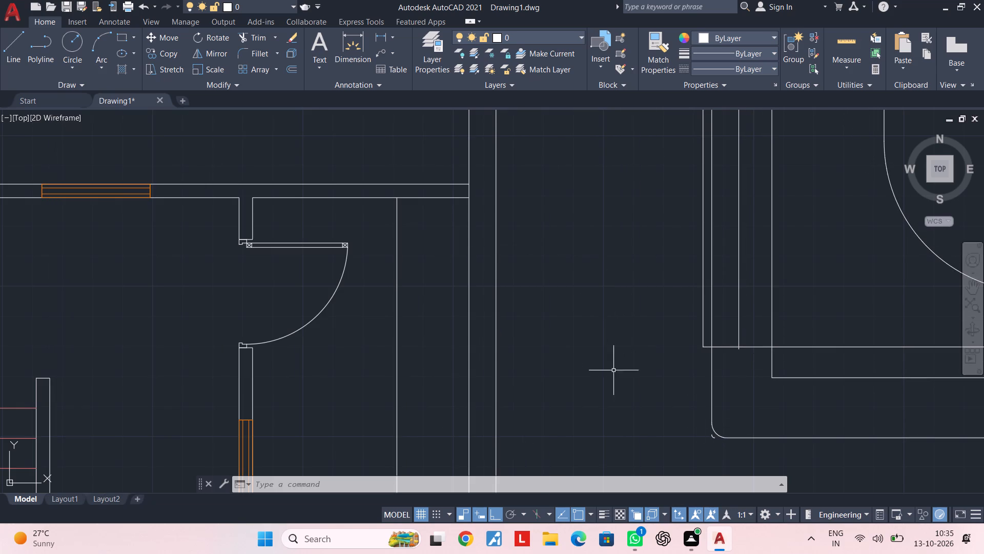
Move the oversized sink block off the stove block into the empty area west of the house.
{"action": "scroll", "coordinate": [647, 484], "scroll_direction": "down", "scroll_amount": 3}
{"action": "scroll", "coordinate": [697, 397], "scroll_direction": "down", "scroll_amount": 3}
{"action": "middle_click_drag", "start_coordinate": [697, 396], "coordinate": [601, 347]}
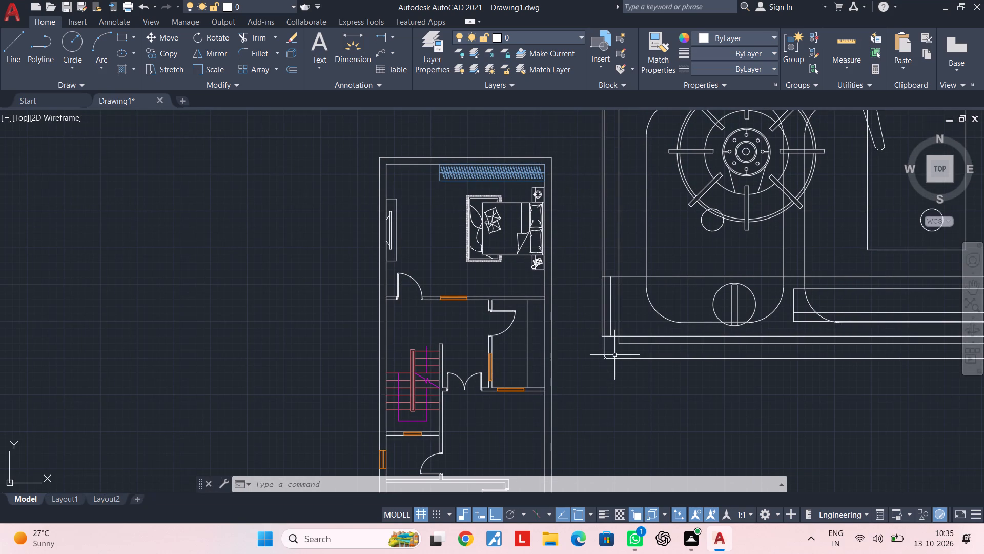
{"action": "left_click", "coordinate": [614, 359]}
{"action": "type", "text": "m"}
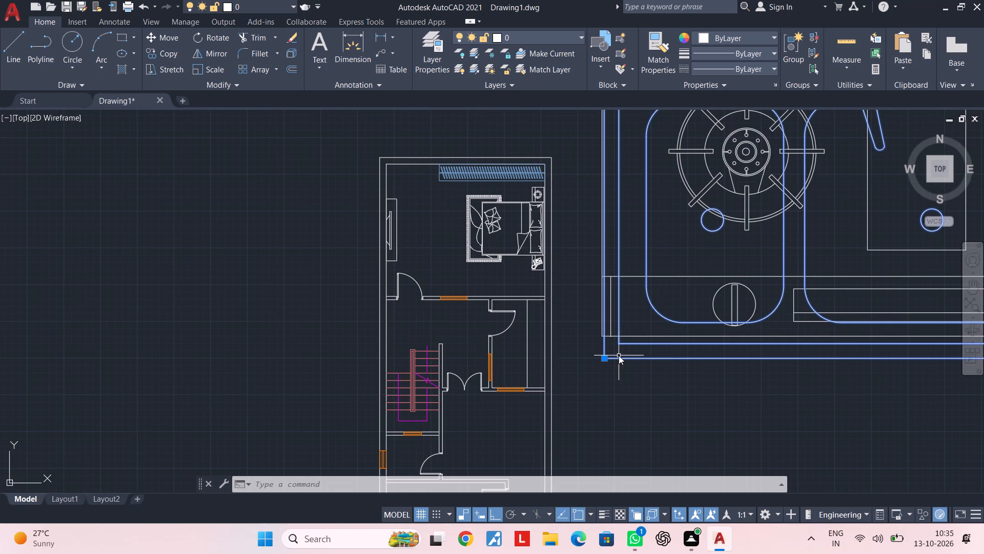
{"action": "key", "text": "space"}
{"action": "left_click", "coordinate": [620, 355]}
{"action": "scroll", "coordinate": [452, 371], "scroll_direction": "down", "scroll_amount": 3}
{"action": "middle_click_drag", "start_coordinate": [471, 372], "coordinate": [613, 365]}
{"action": "left_click", "coordinate": [388, 367]}
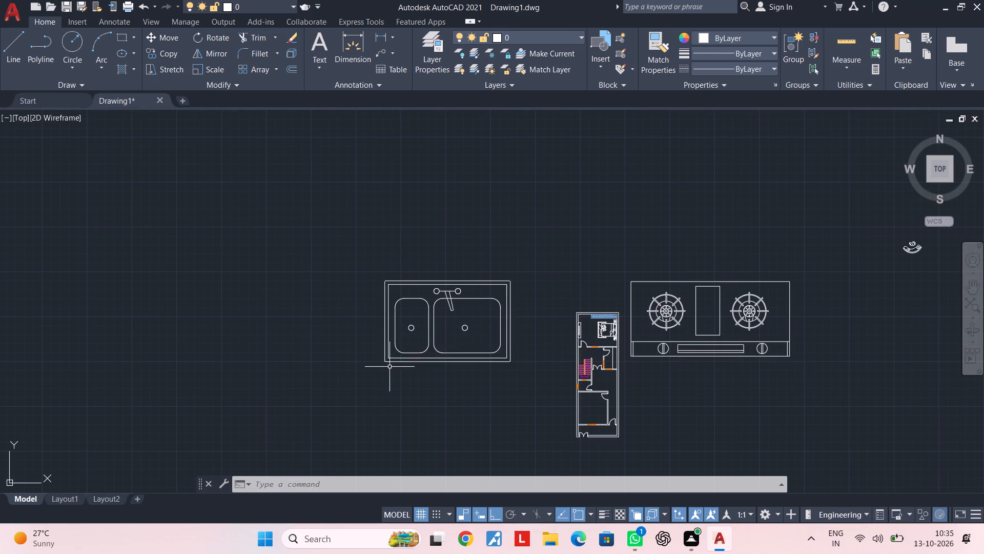
{"action": "key", "text": "Escape"}
{"action": "key", "text": "Escape"}
Scale the oversized two-burner stove block down freehand from its lower edge, to roughly fit the kitchen counter.
{"action": "middle_click_drag", "start_coordinate": [725, 362], "coordinate": [678, 365]}
{"action": "scroll", "coordinate": [672, 359], "scroll_direction": "up", "scroll_amount": 3}
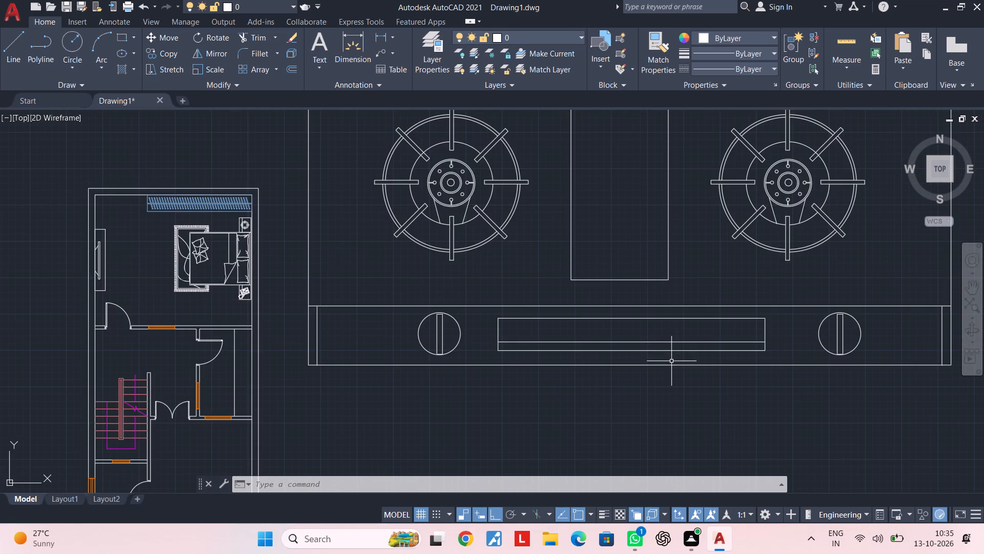
{"action": "left_click", "coordinate": [669, 366]}
{"action": "type", "text": "sc"}
{"action": "key", "text": "space"}
{"action": "left_click", "coordinate": [669, 366]}
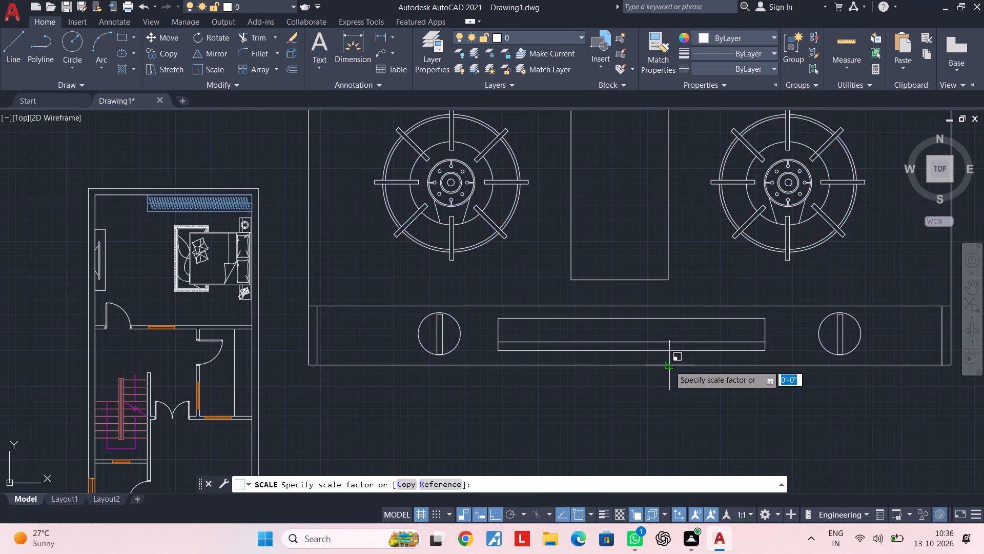
{"action": "left_click", "coordinate": [672, 355]}
{"action": "key", "text": "Escape"}
{"action": "middle_click_drag", "start_coordinate": [665, 369], "coordinate": [708, 352]}
{"action": "key", "text": "Escape"}
{"action": "key", "text": "Escape"}
{"action": "key", "text": "Escape"}
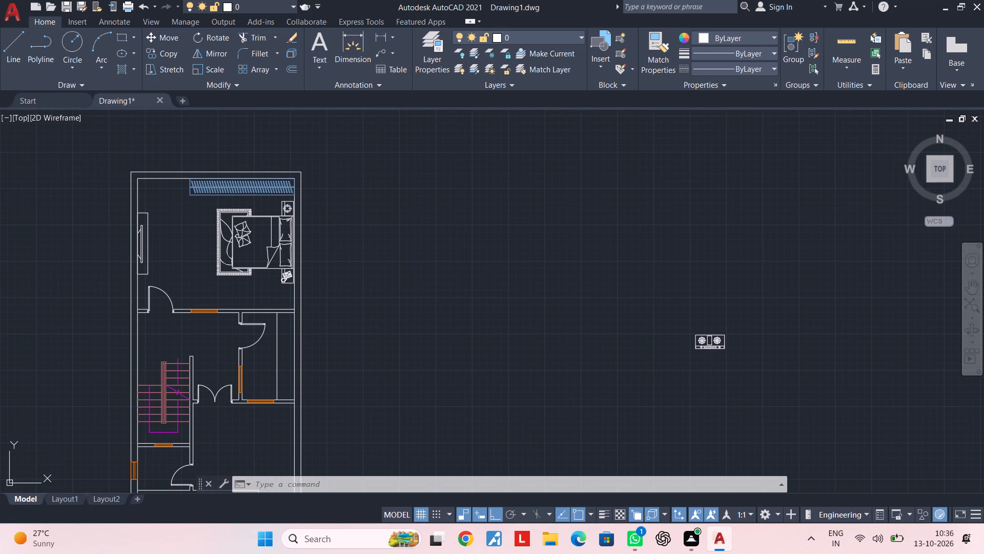
{"action": "key", "text": "Escape"}
{"action": "key", "text": "Escape"}
Rotate the reduced stove block by 270 degrees so its knob strip faces west.
{"action": "middle_click_drag", "start_coordinate": [702, 350], "coordinate": [694, 334]}
{"action": "key", "text": "Escape"}
{"action": "scroll", "coordinate": [731, 305], "scroll_direction": "up", "scroll_amount": 2}
{"action": "left_click", "coordinate": [729, 314]}
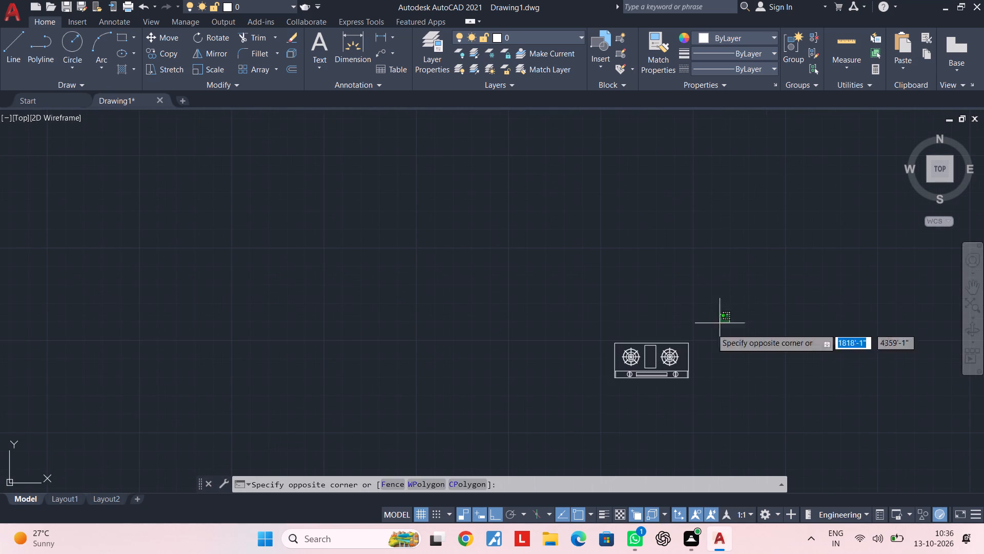
{"action": "left_click", "coordinate": [589, 398]}
{"action": "type", "text": "ro"}
{"action": "key", "text": "space"}
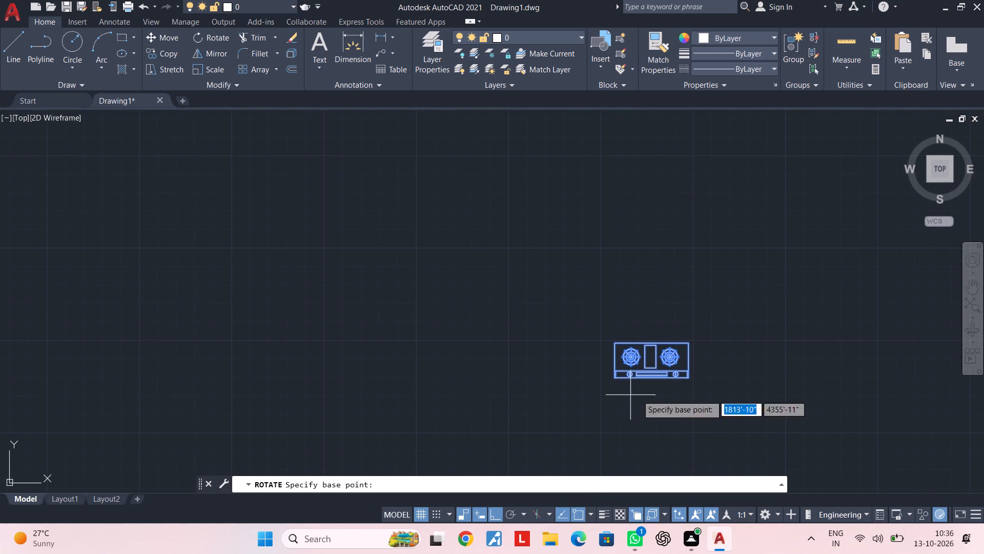
{"action": "left_click", "coordinate": [710, 351]}
{"action": "left_click", "coordinate": [704, 364]}
{"action": "middle_click_drag", "start_coordinate": [701, 364], "coordinate": [716, 351]}
{"action": "key", "text": "Escape"}
Copy the rotated stove block onto the southern part of the kitchen counter along the east wall, with Ortho off for placement.
{"action": "left_click_drag", "start_coordinate": [773, 202], "coordinate": [772, 208]}
{"action": "left_click", "coordinate": [694, 357]}
{"action": "key", "text": "c"}
{"action": "type", "text": "o"}
{"action": "key", "text": "space"}
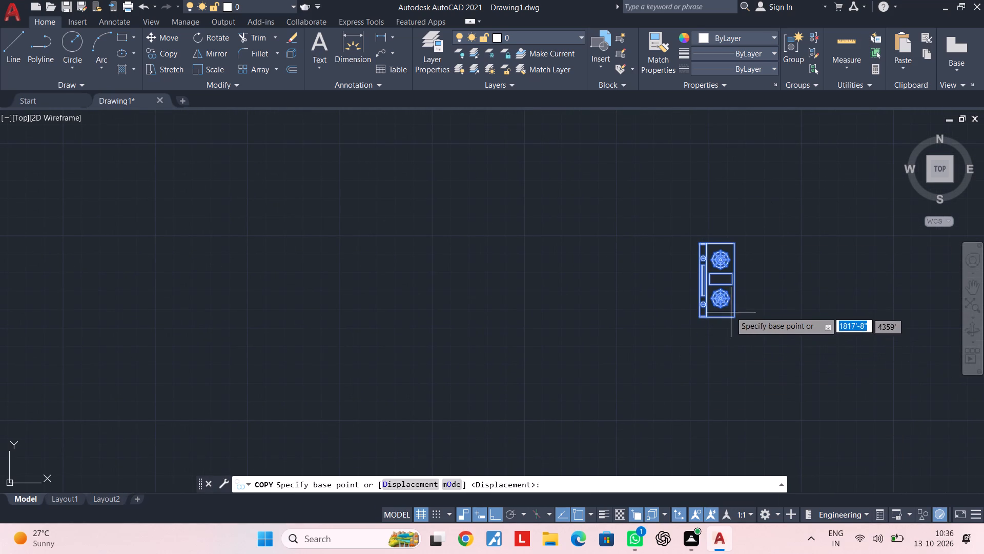
{"action": "left_click", "coordinate": [718, 280]}
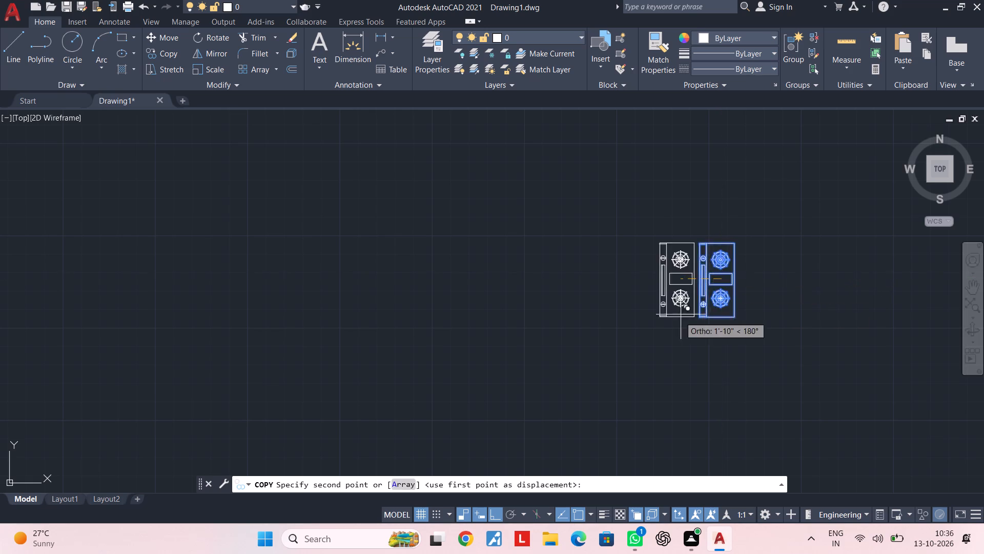
{"action": "scroll", "coordinate": [678, 330], "scroll_direction": "down", "scroll_amount": 2}
{"action": "middle_click_drag", "start_coordinate": [678, 335], "coordinate": [763, 257]}
{"action": "left_click", "coordinate": [501, 512]}
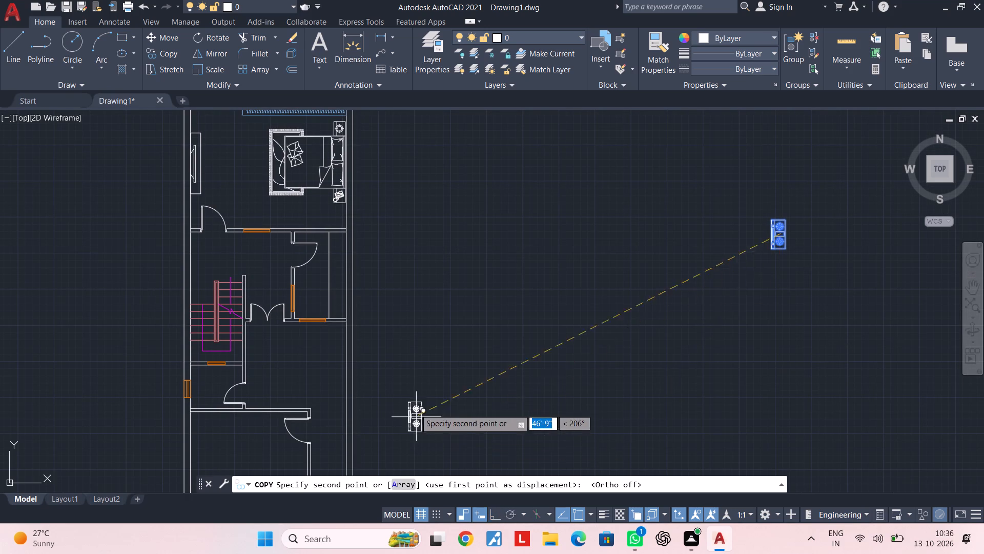
{"action": "middle_click_drag", "start_coordinate": [419, 405], "coordinate": [680, 380]}
{"action": "scroll", "coordinate": [602, 276], "scroll_direction": "up", "scroll_amount": 3}
{"action": "middle_click_drag", "start_coordinate": [599, 264], "coordinate": [583, 313]}
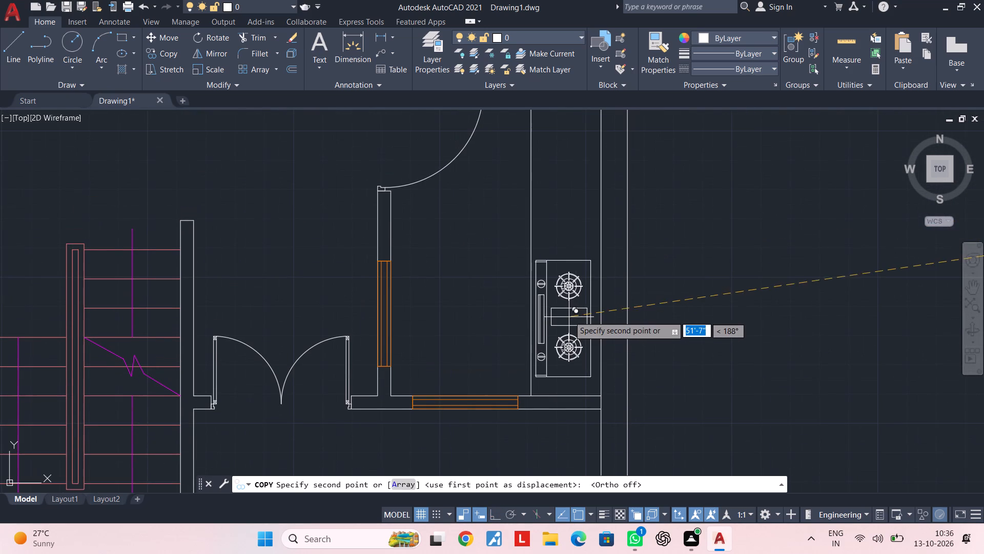
{"action": "scroll", "coordinate": [570, 309], "scroll_direction": "up", "scroll_amount": 1}
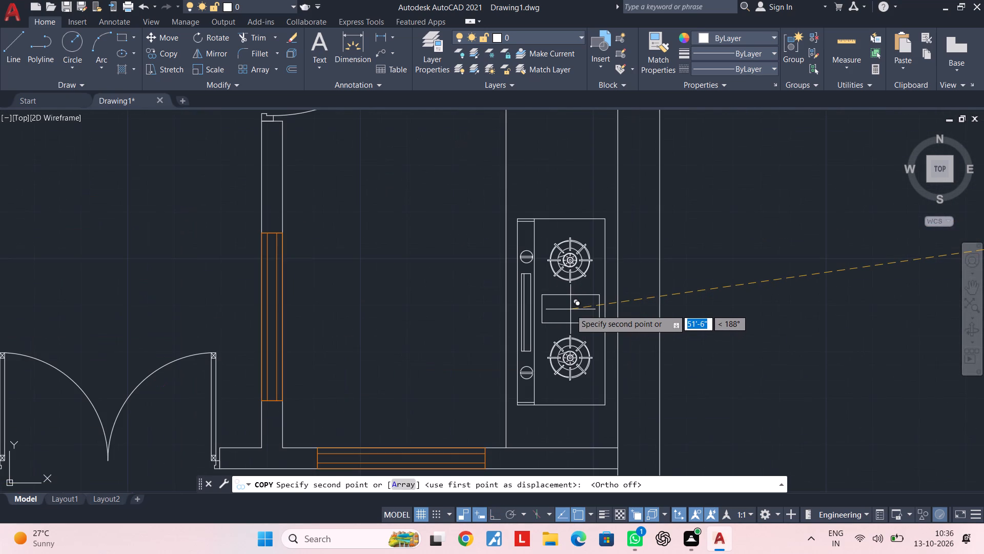
{"action": "left_click", "coordinate": [571, 316]}
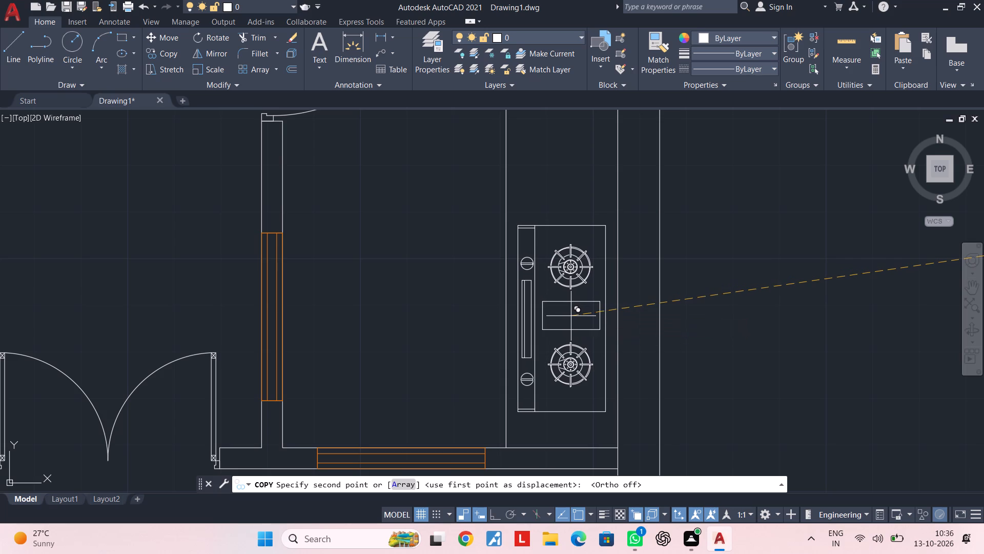
{"action": "key", "text": "Escape"}
{"action": "scroll", "coordinate": [571, 322], "scroll_direction": "down", "scroll_amount": 3}
{"action": "key", "text": "Escape"}
{"action": "middle_click_drag", "start_coordinate": [539, 323], "coordinate": [679, 318]}
{"action": "key", "text": "Escape"}
Scale the oversized sink block west of the house down freehand from its lower edge, to roughly fit the kitchen counter.
{"action": "scroll", "coordinate": [657, 320], "scroll_direction": "down", "scroll_amount": 2}
{"action": "middle_click_drag", "start_coordinate": [657, 320], "coordinate": [672, 340]}
{"action": "middle_click_drag", "start_coordinate": [519, 350], "coordinate": [519, 349]}
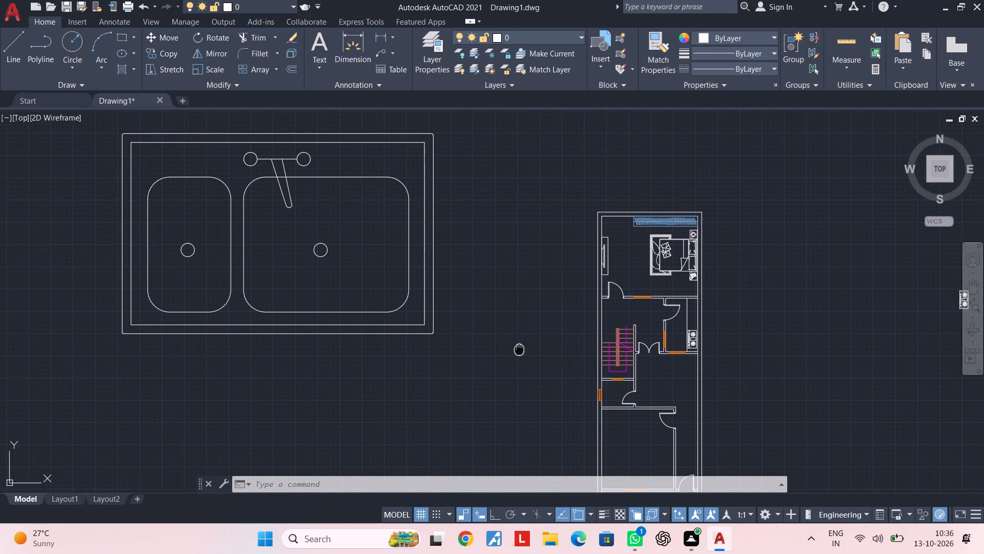
{"action": "middle_click_drag", "start_coordinate": [519, 349], "coordinate": [531, 344]}
{"action": "left_click", "coordinate": [496, 278]}
{"action": "left_click", "coordinate": [399, 310]}
{"action": "type", "text": "sc"}
{"action": "key", "text": "space"}
{"action": "left_click", "coordinate": [301, 332]}
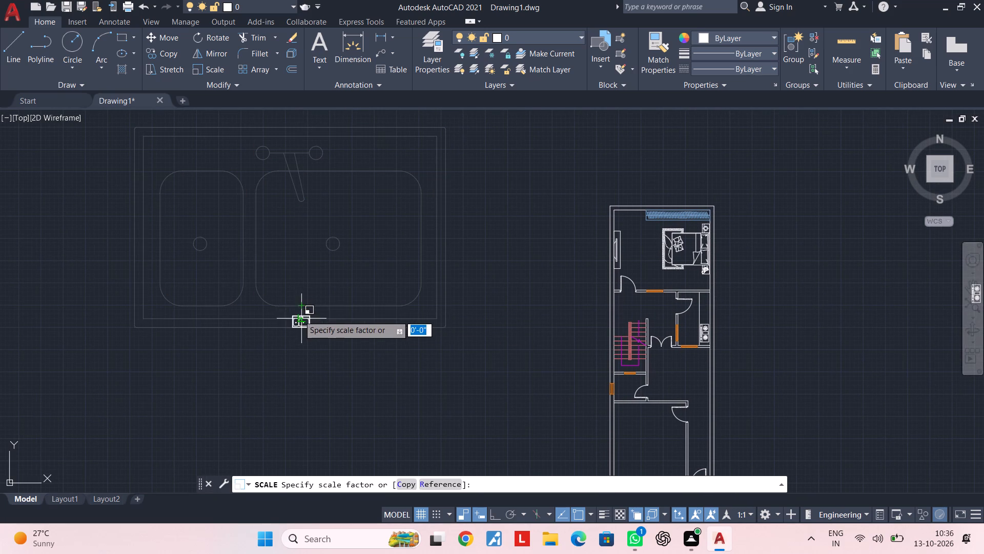
{"action": "left_click", "coordinate": [299, 316]}
{"action": "scroll", "coordinate": [302, 319], "scroll_direction": "up", "scroll_amount": 3}
{"action": "middle_click_drag", "start_coordinate": [298, 338], "coordinate": [318, 328]}
{"action": "key", "text": "Escape"}
{"action": "key", "text": "Escape"}
Rotate the reduced sink block by 270 degrees with Ortho on, so its faucet faces east.
{"action": "left_click", "coordinate": [403, 253]}
{"action": "left_click", "coordinate": [238, 385]}
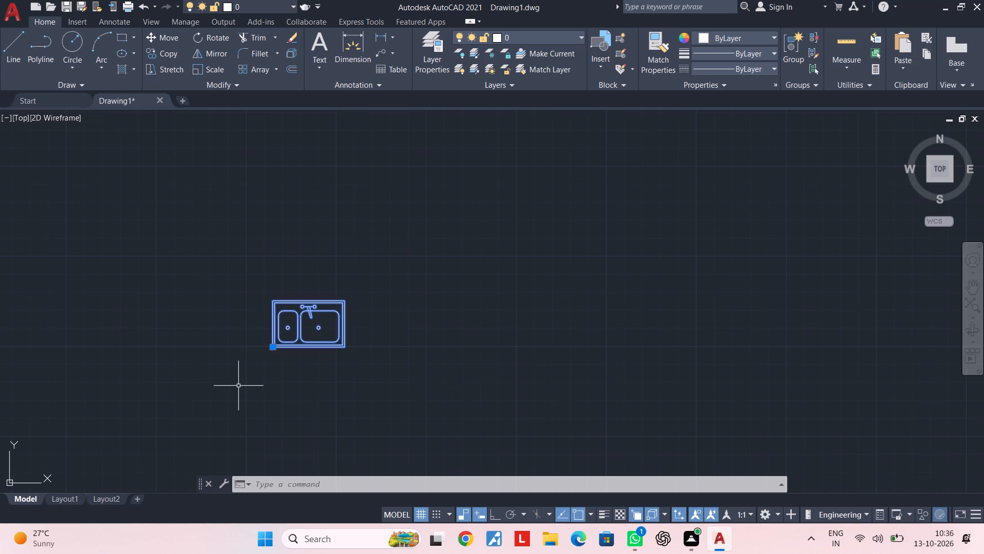
{"action": "type", "text": "ro"}
{"action": "key", "text": "space"}
{"action": "left_click", "coordinate": [373, 293]}
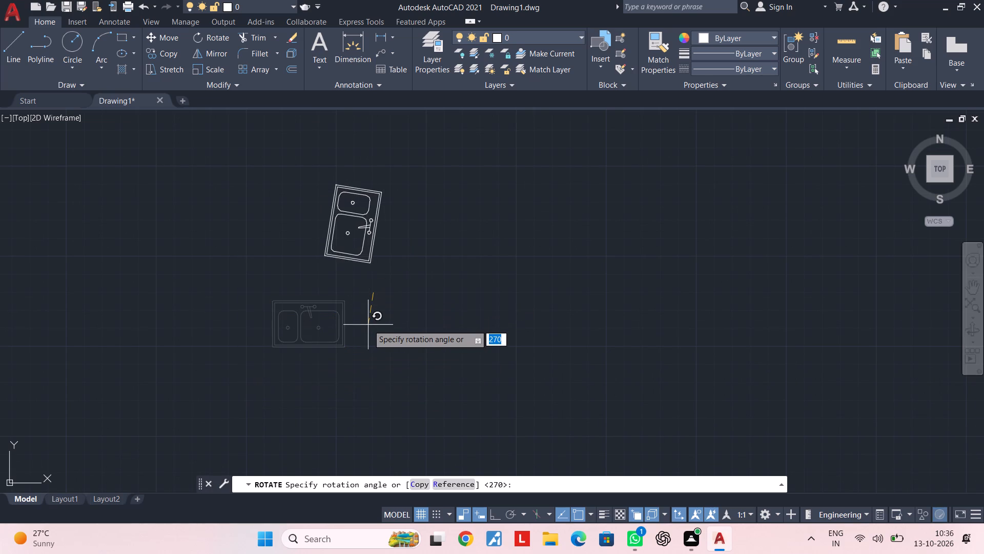
{"action": "left_click", "coordinate": [493, 514]}
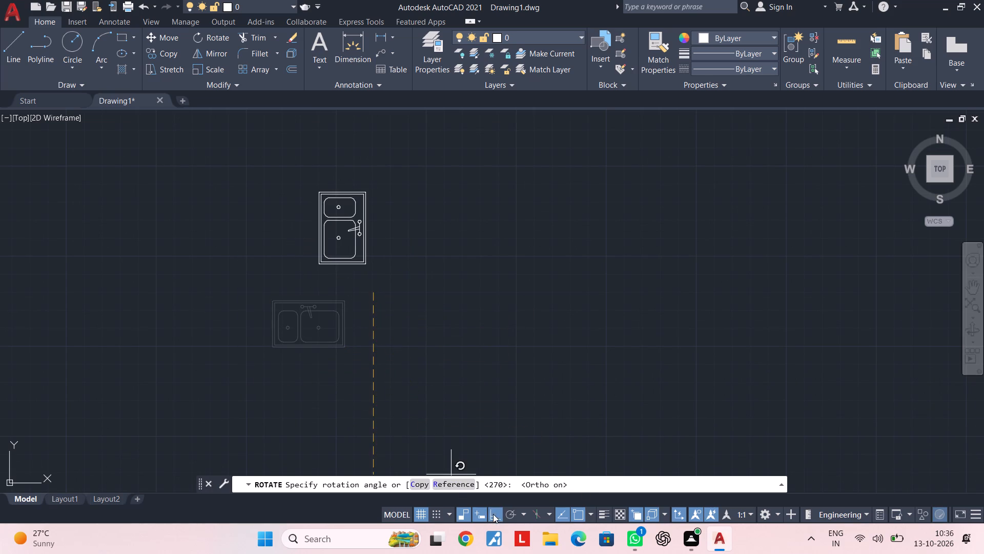
{"action": "left_click", "coordinate": [465, 421]}
{"action": "key", "text": "Escape"}
{"action": "key", "text": "Escape"}
Copy the rotated sink block onto the kitchen counter just north of the stove, with Ortho off for placement.
{"action": "left_click", "coordinate": [407, 178]}
{"action": "left_click", "coordinate": [310, 285]}
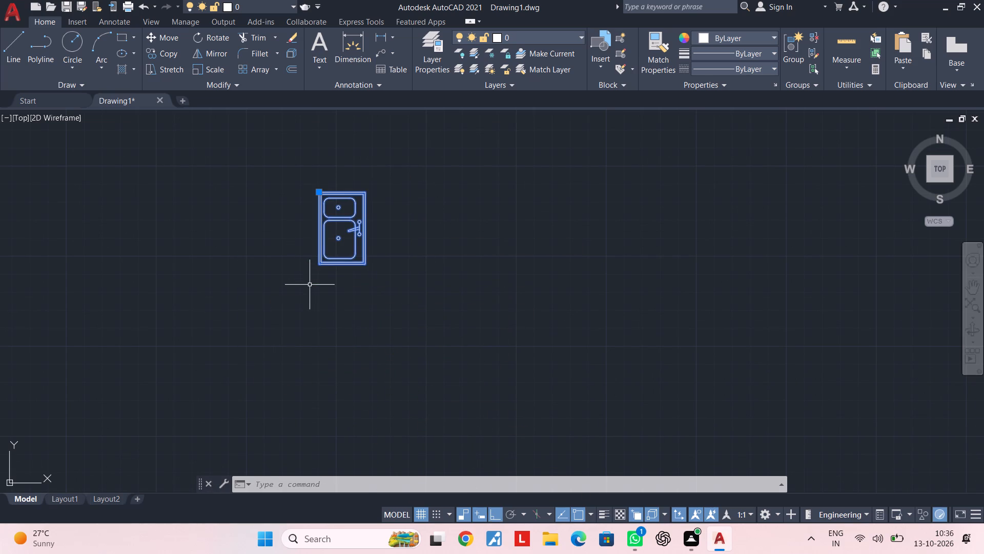
{"action": "type", "text": "co"}
{"action": "key", "text": "space"}
{"action": "left_click", "coordinate": [351, 231]}
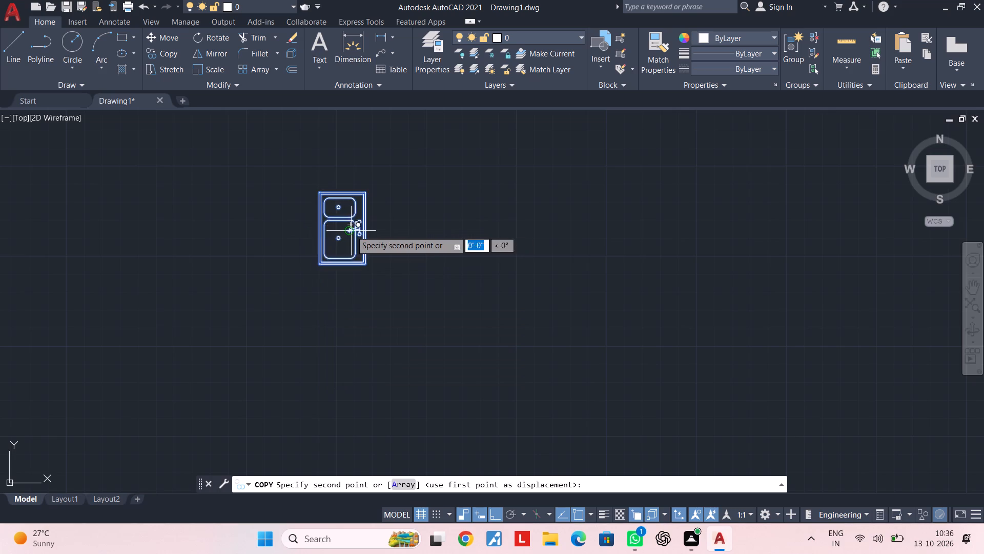
{"action": "scroll", "coordinate": [563, 362], "scroll_direction": "down", "scroll_amount": 4}
{"action": "middle_click_drag", "start_coordinate": [662, 367], "coordinate": [417, 306]}
{"action": "left_click", "coordinate": [495, 509]}
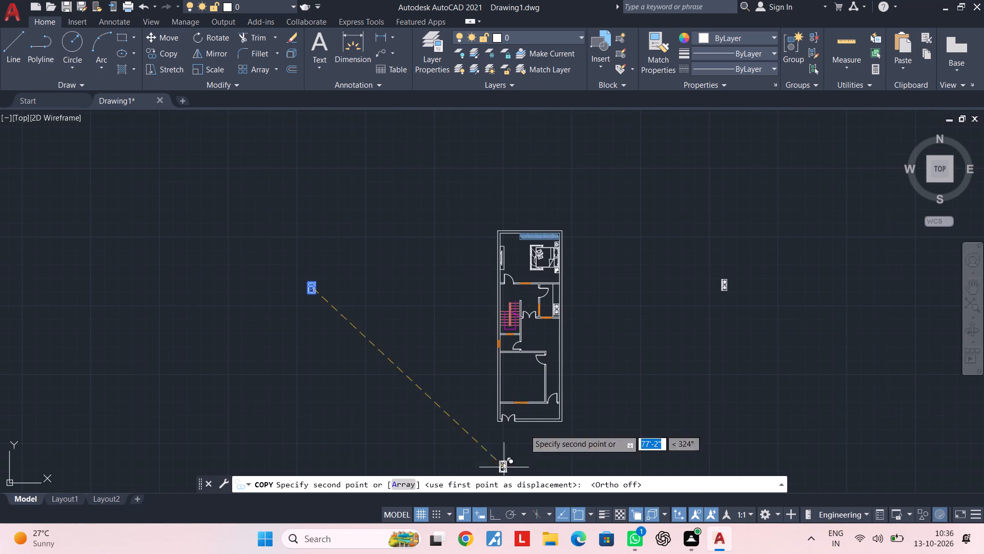
{"action": "scroll", "coordinate": [551, 311], "scroll_direction": "up", "scroll_amount": 7}
{"action": "middle_click_drag", "start_coordinate": [548, 306], "coordinate": [587, 248]}
{"action": "scroll", "coordinate": [573, 265], "scroll_direction": "up", "scroll_amount": 2}
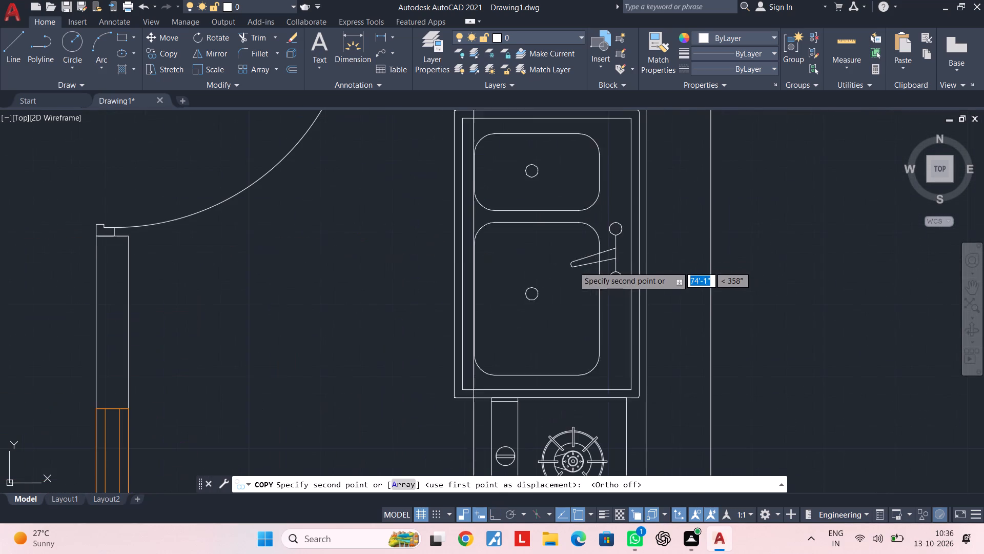
{"action": "left_click", "coordinate": [602, 243]}
{"action": "key", "text": "Escape"}
{"action": "key", "text": "Escape"}
Scale the copied sink block down freehand from its west edge so it fits within the counter's depth.
{"action": "left_click", "coordinate": [619, 241]}
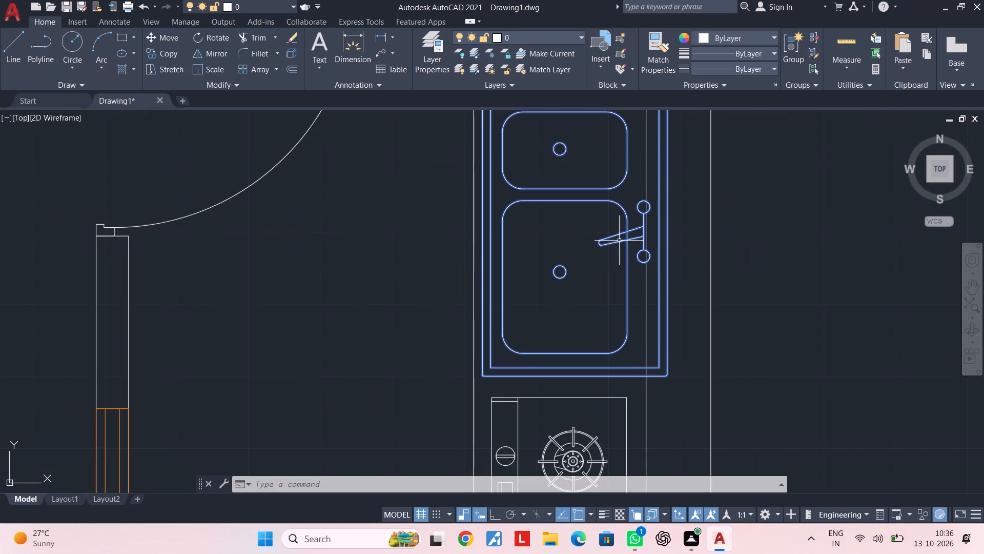
{"action": "type", "text": "sc"}
{"action": "key", "text": "space"}
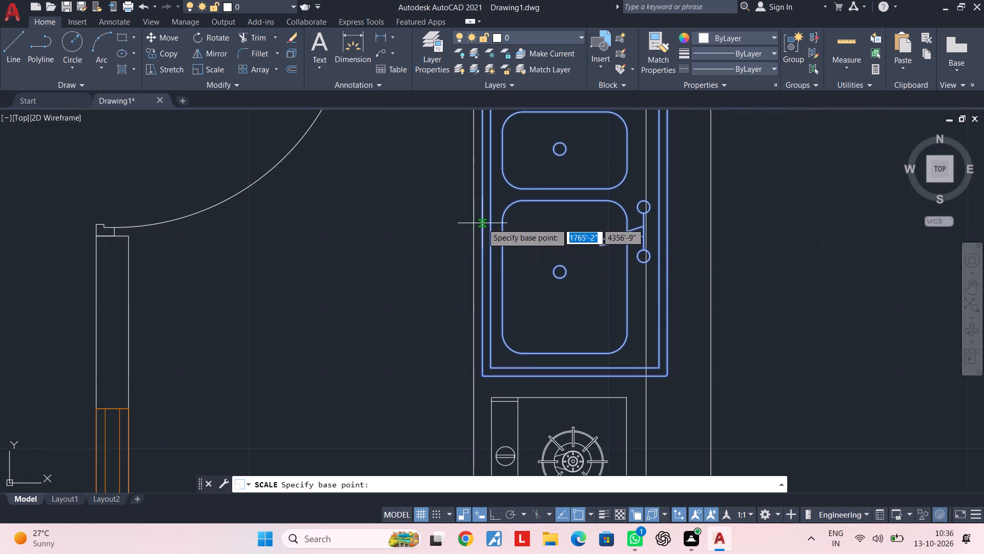
{"action": "left_click", "coordinate": [482, 222]}
{"action": "scroll", "coordinate": [577, 238], "scroll_direction": "down", "scroll_amount": 1}
{"action": "left_click", "coordinate": [568, 235]}
{"action": "scroll", "coordinate": [570, 235], "scroll_direction": "down", "scroll_amount": 2}
{"action": "middle_click_drag", "start_coordinate": [570, 235], "coordinate": [534, 260]}
{"action": "key", "text": "Escape"}
Finish scaling the copied sink block down freehand so it fits within the counter's depth.
{"action": "scroll", "coordinate": [534, 260], "scroll_direction": "up", "scroll_amount": 1}
{"action": "left_click", "coordinate": [543, 259]}
Move the reduced sink block about 6" east across the counter, toward the east wall.
{"action": "left_click", "coordinate": [521, 271]}
{"action": "type", "text": "m"}
{"action": "key", "text": "space"}
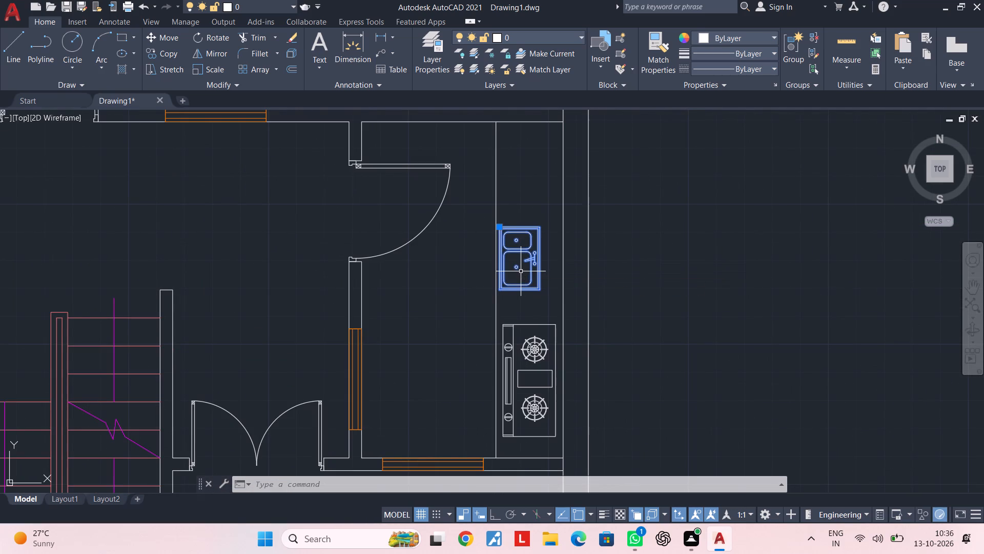
{"action": "scroll", "coordinate": [515, 274], "scroll_direction": "up", "scroll_amount": 1}
{"action": "left_click", "coordinate": [505, 262]}
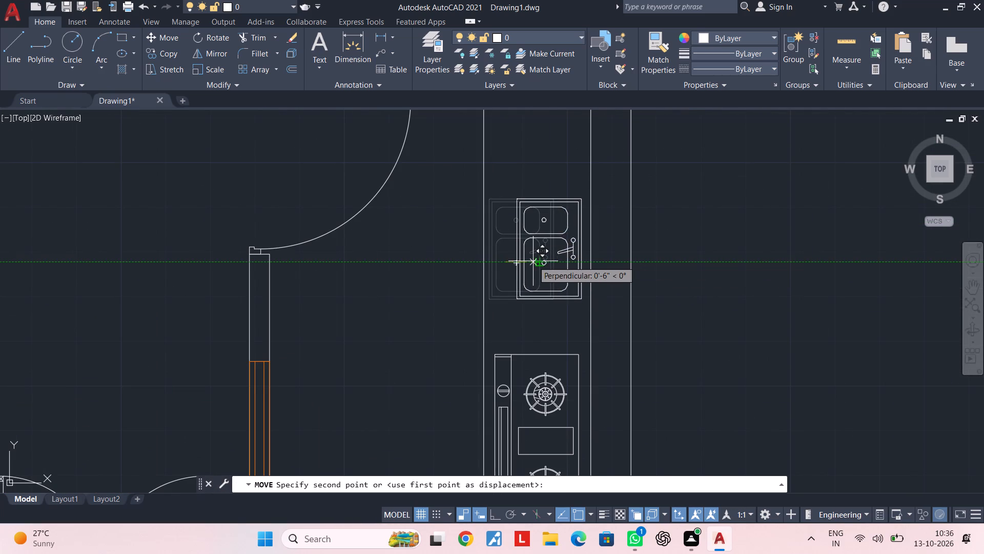
{"action": "left_click", "coordinate": [533, 261]}
{"action": "key", "text": "Escape"}
{"action": "scroll", "coordinate": [536, 274], "scroll_direction": "down", "scroll_amount": 1}
{"action": "middle_click_drag", "start_coordinate": [536, 274], "coordinate": [549, 193]}
{"action": "key", "text": "Escape"}
{"action": "key", "text": "Escape"}
{"action": "key", "text": "Escape"}
Scale the stove block down freehand from its east edge, to roughly the width of the sink.
{"action": "left_click", "coordinate": [546, 268]}
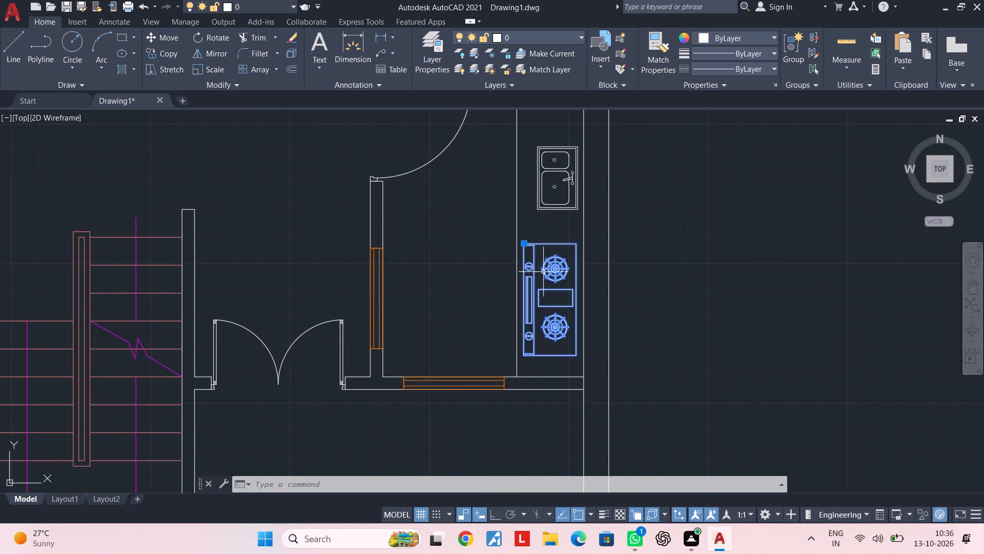
{"action": "type", "text": "sc"}
{"action": "key", "text": "space"}
{"action": "scroll", "coordinate": [572, 300], "scroll_direction": "up", "scroll_amount": 2}
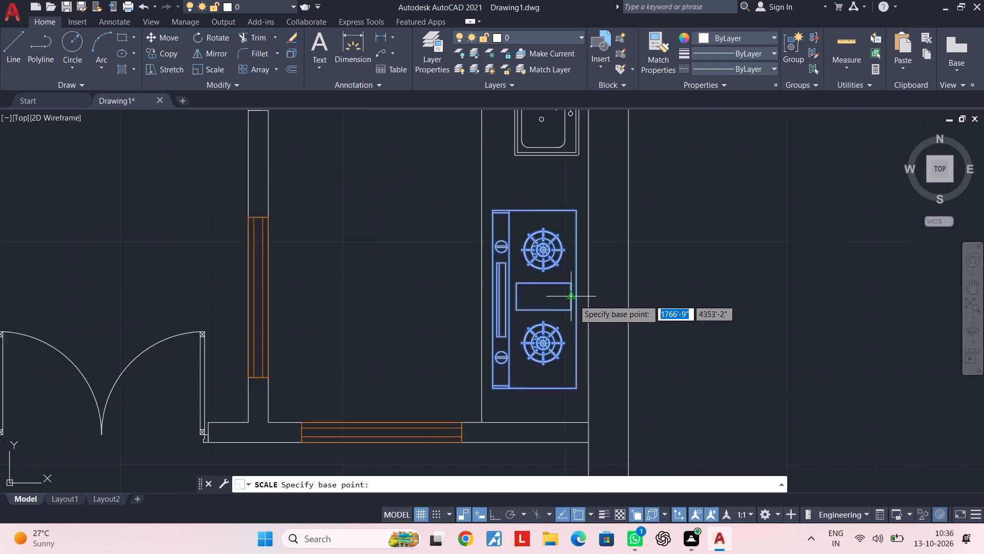
{"action": "left_click", "coordinate": [576, 300]}
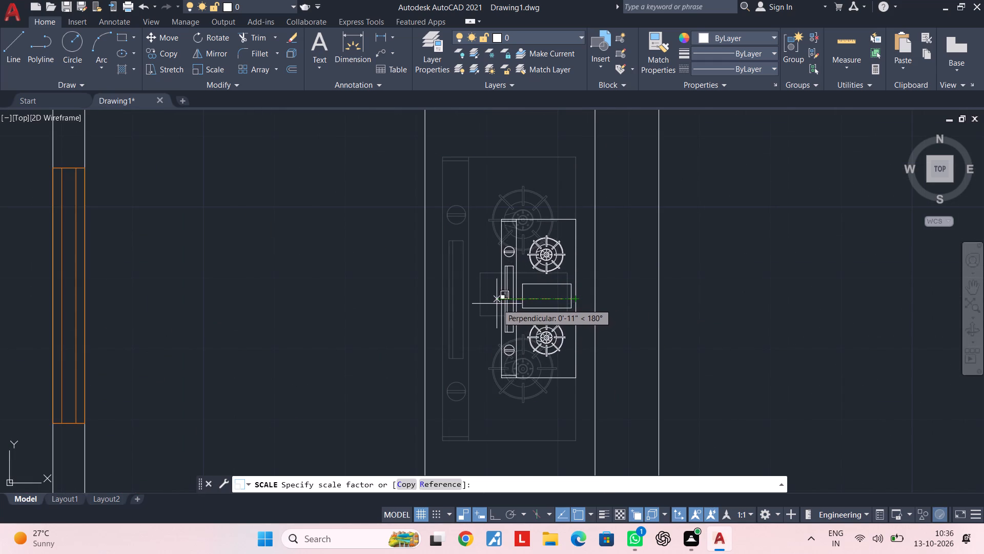
{"action": "left_click", "coordinate": [485, 304]}
{"action": "scroll", "coordinate": [512, 306], "scroll_direction": "down", "scroll_amount": 2}
{"action": "middle_click_drag", "start_coordinate": [516, 308], "coordinate": [531, 275]}
{"action": "key", "text": "Escape"}
{"action": "key", "text": "Escape"}
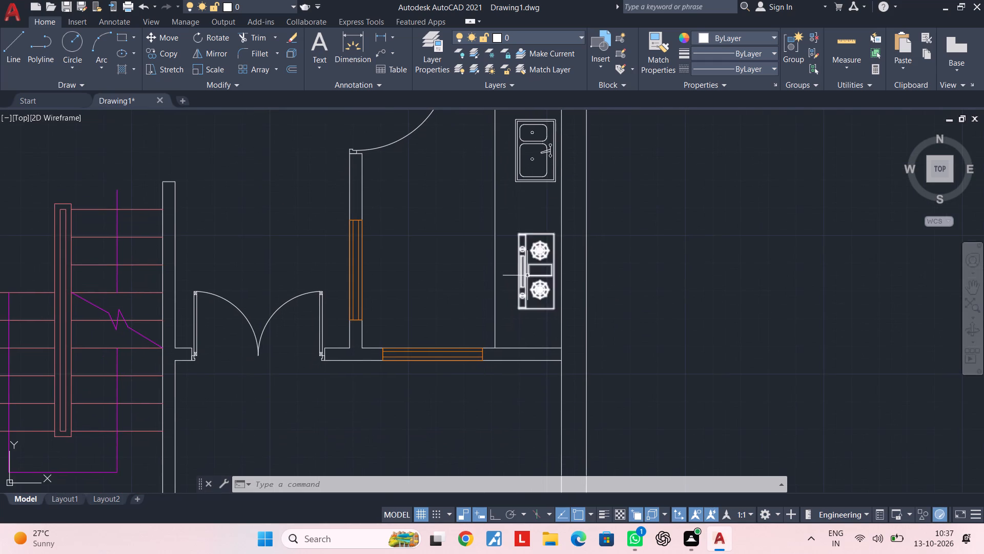
Move the reduced stove block about 4" west on the kitchen counter.
{"action": "left_click", "coordinate": [527, 275]}
{"action": "type", "text": "m"}
{"action": "key", "text": "space"}
{"action": "left_click", "coordinate": [541, 275]}
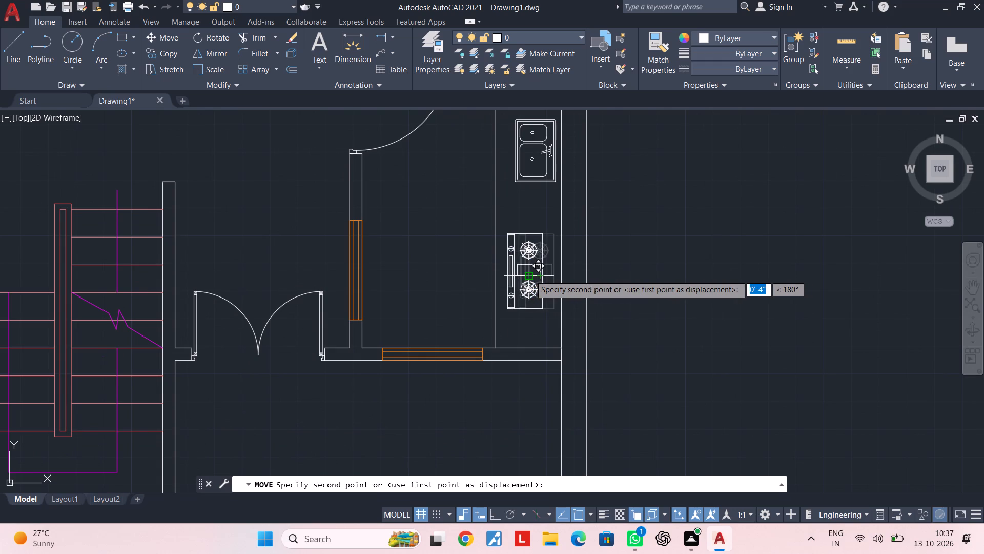
{"action": "left_click", "coordinate": [532, 275]}
{"action": "middle_click_drag", "start_coordinate": [532, 267], "coordinate": [532, 275]}
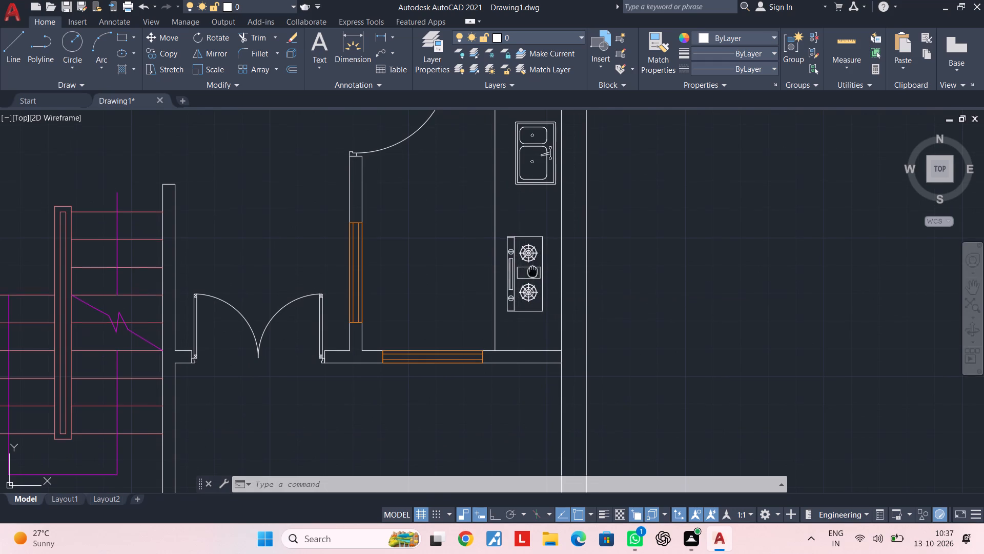
{"action": "middle_click_drag", "start_coordinate": [532, 275], "coordinate": [531, 335]}
{"action": "key", "text": "Escape"}
{"action": "key", "text": "Escape"}
Move the sink block slightly west on the counter so it roughly lines up with the stove.
{"action": "left_click", "coordinate": [535, 243]}
{"action": "key", "text": "m"}
{"action": "key", "text": "space"}
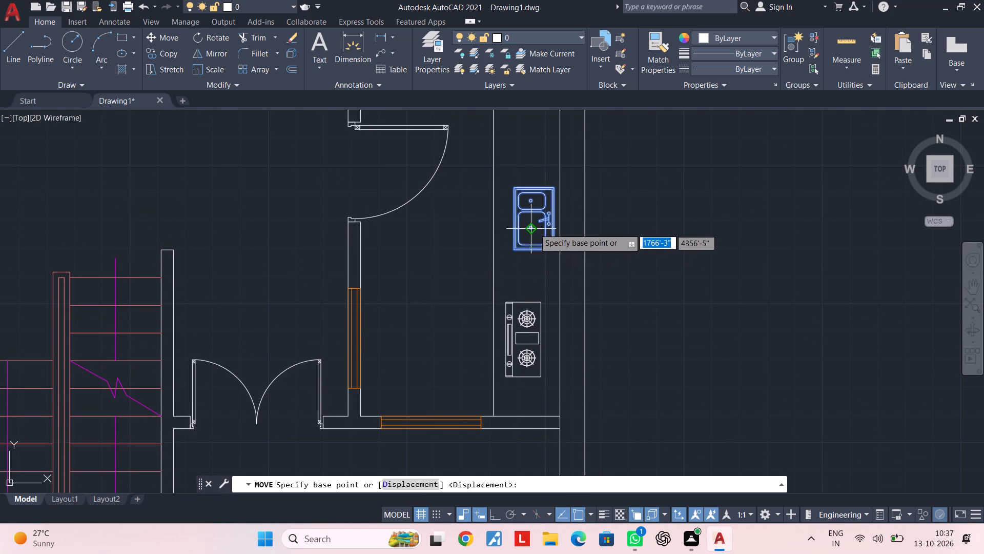
{"action": "left_click", "coordinate": [534, 228]}
{"action": "left_click", "coordinate": [519, 228]}
{"action": "scroll", "coordinate": [519, 228], "scroll_direction": "down", "scroll_amount": 2}
{"action": "middle_click_drag", "start_coordinate": [520, 230], "coordinate": [525, 303]}
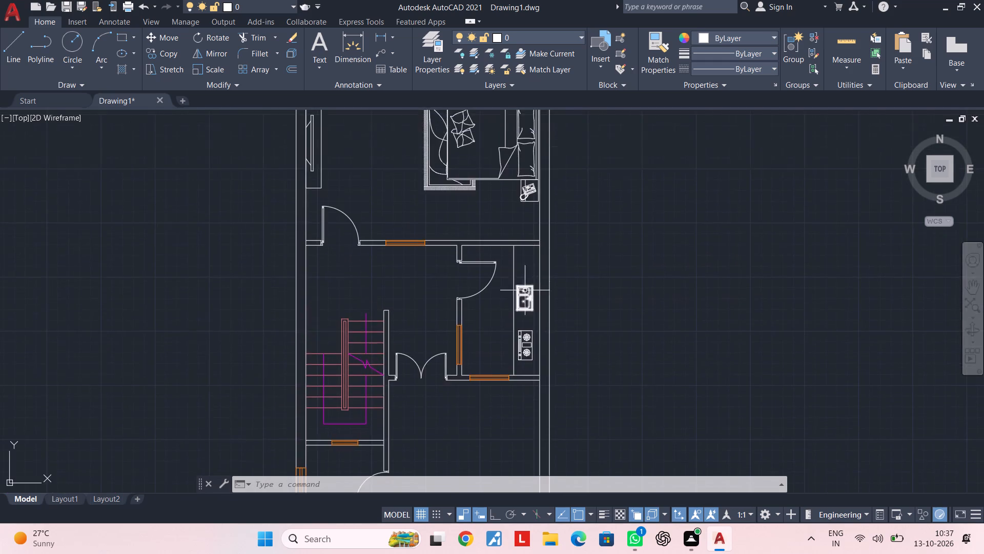
{"action": "scroll", "coordinate": [525, 274], "scroll_direction": "up", "scroll_amount": 2}
{"action": "middle_click_drag", "start_coordinate": [525, 275], "coordinate": [529, 266]}
{"action": "key", "text": "Escape"}
{"action": "key", "text": "Escape"}
{"action": "key", "text": "Escape"}
{"action": "key", "text": "Escape"}
{"action": "key", "text": "Escape"}
{"action": "key", "text": "Escape"}
{"action": "key", "text": "Escape"}
{"action": "key", "text": "Escape"}
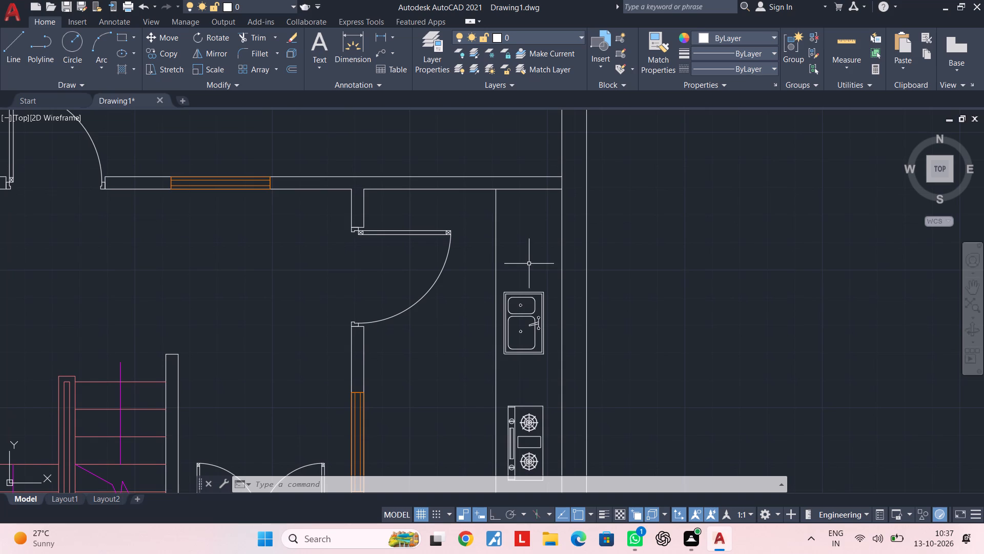
Draw a horizontal line across the counter north of the sink, about 1'-10" south of the kitchen's north wall, ending at the east wall.
{"action": "key", "text": "l"}
{"action": "key", "text": "space"}
{"action": "scroll", "coordinate": [501, 245], "scroll_direction": "up", "scroll_amount": 1}
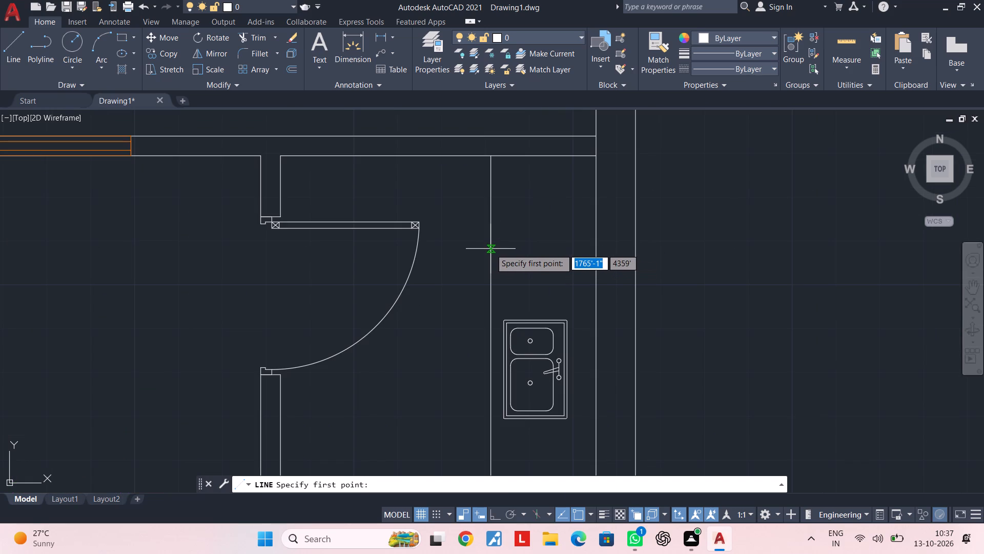
{"action": "left_click", "coordinate": [490, 253]}
{"action": "left_click", "coordinate": [600, 253]}
{"action": "key", "text": "Escape"}
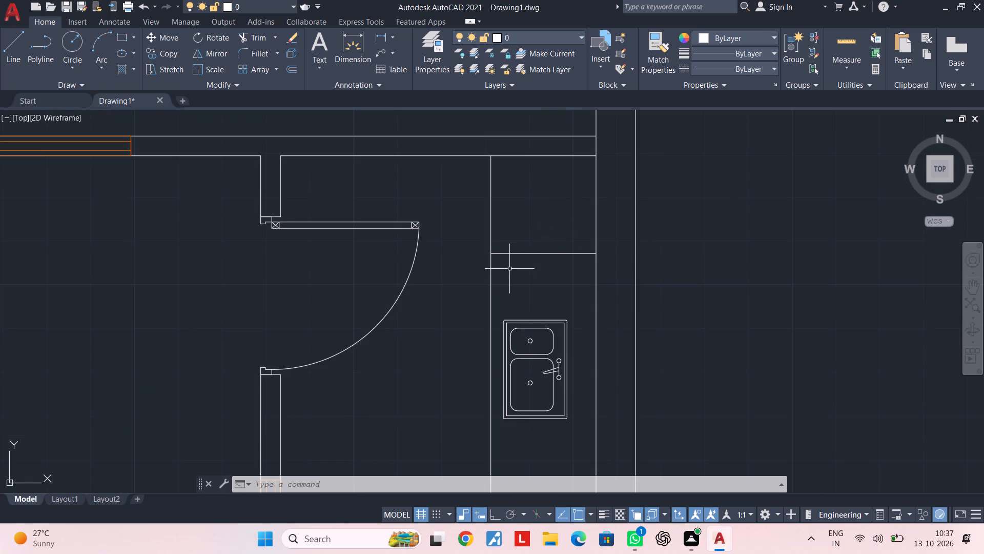
Trim away the counter's front edge line north of the new cross line.
{"action": "key", "text": "Escape"}
{"action": "key", "text": "Escape"}
{"action": "type", "text": "ytr"}
{"action": "key", "text": "Escape"}
{"action": "key", "text": "Escape"}
{"action": "type", "text": "tr"}
{"action": "key", "text": "space"}
{"action": "left_click", "coordinate": [539, 226]}
{"action": "left_click", "coordinate": [480, 230]}
{"action": "key", "text": "Escape"}
{"action": "key", "text": "Escape"}
{"action": "key", "text": "Escape"}
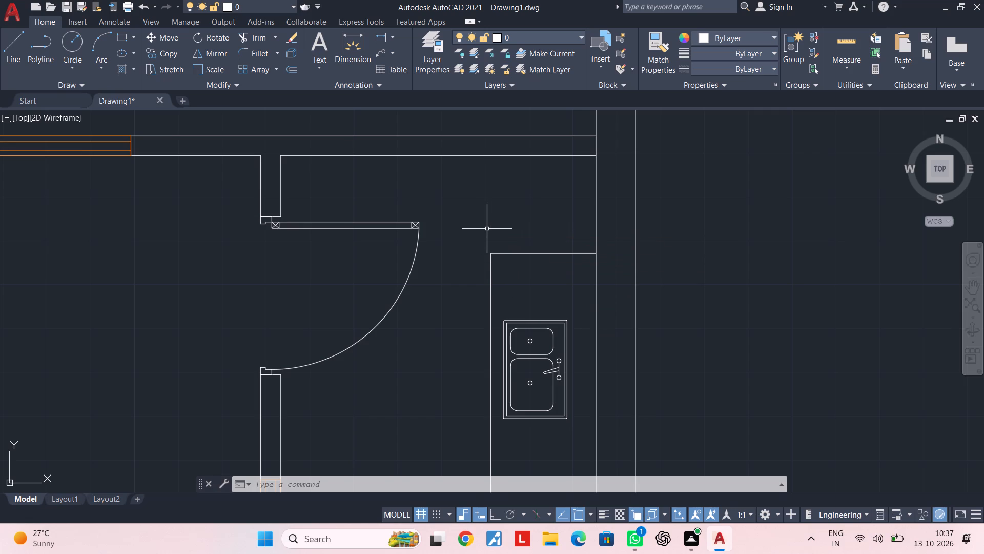
Draw a rectangle about 2'-6" by 1'-10" from the kitchen's northeast inner corner, reaching the counter's north end and projecting past its front.
{"action": "type", "text": "rec"}
{"action": "key", "text": "space"}
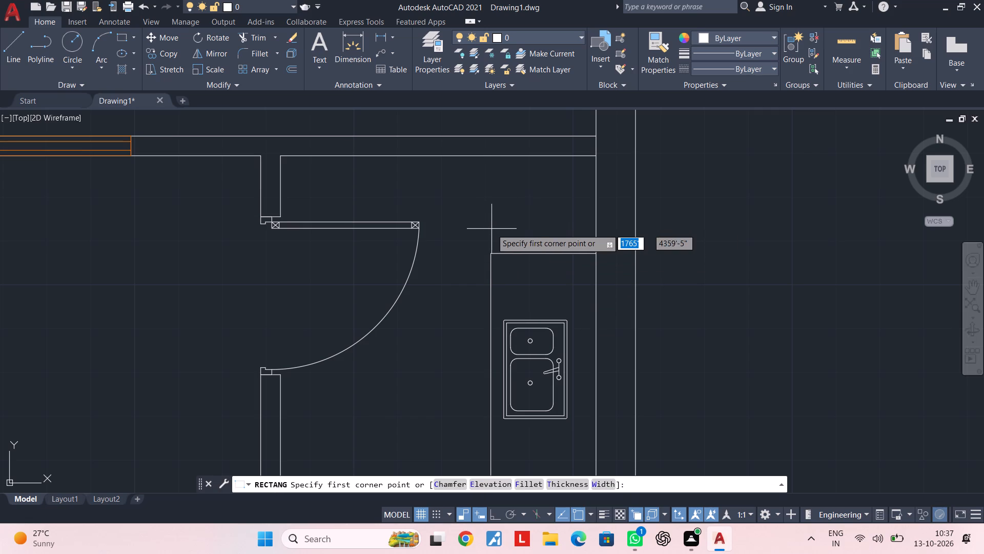
{"action": "left_click", "coordinate": [598, 154]}
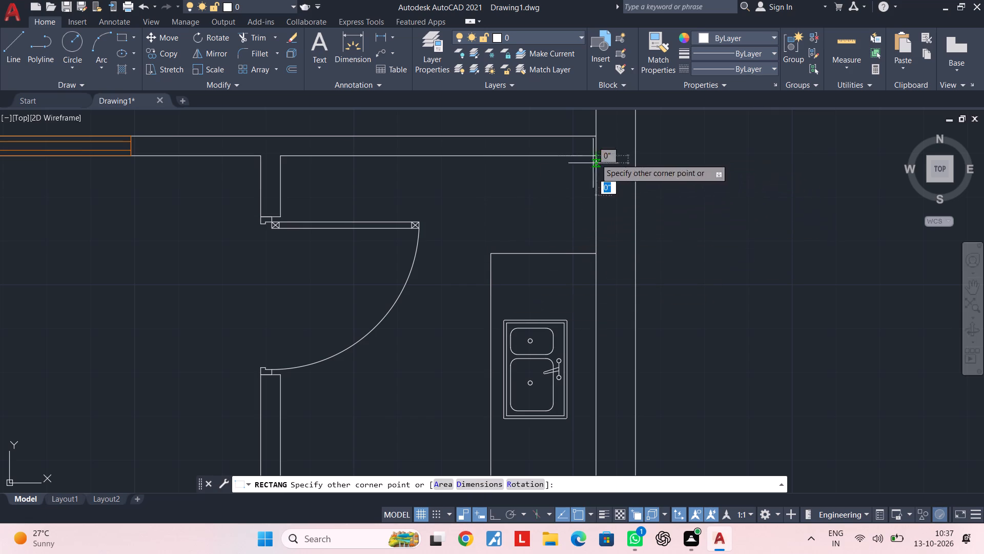
{"action": "left_click", "coordinate": [465, 254]}
{"action": "key", "text": "Escape"}
{"action": "key", "text": "Escape"}
{"action": "middle_click_drag", "start_coordinate": [501, 235], "coordinate": [501, 226]}
{"action": "key", "text": "Escape"}
{"action": "key", "text": "Escape"}
{"action": "key", "text": "Escape"}
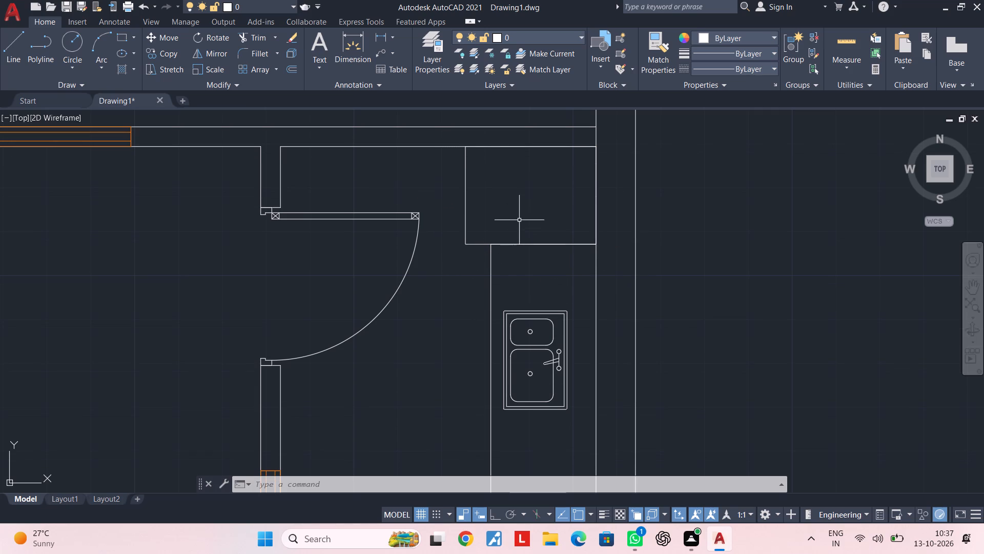
{"action": "key", "text": "Escape"}
{"action": "key", "text": "Escape"}
Offset the new corner rectangle 1" inward.
{"action": "type", "text": "of 1\""}
{"action": "key", "text": "Return"}
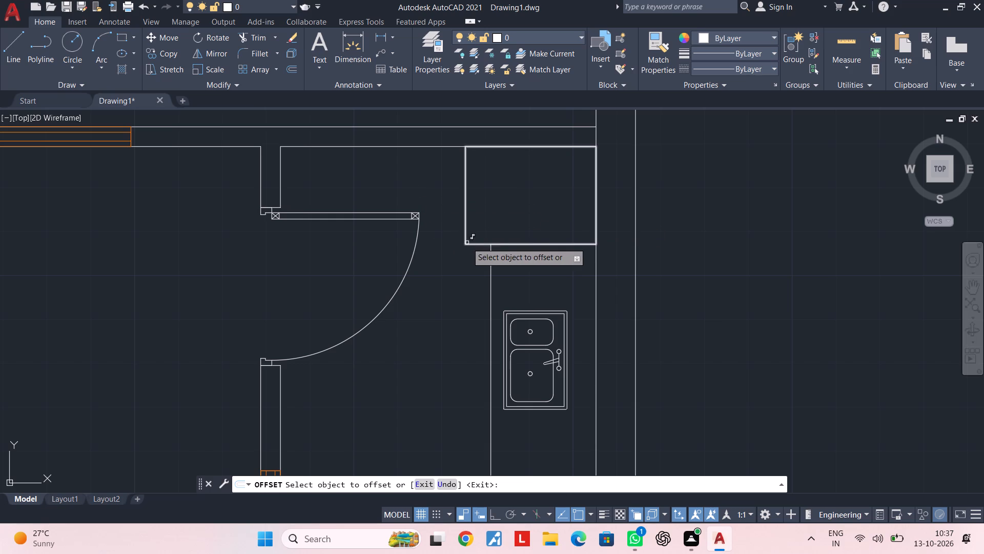
{"action": "left_click", "coordinate": [467, 243]}
{"action": "left_click", "coordinate": [474, 235]}
{"action": "key", "text": "Escape"}
{"action": "key", "text": "Escape"}
{"action": "scroll", "coordinate": [586, 166], "scroll_direction": "up", "scroll_amount": 1}
{"action": "middle_click_drag", "start_coordinate": [562, 194], "coordinate": [597, 182]}
{"action": "key", "text": "Escape"}
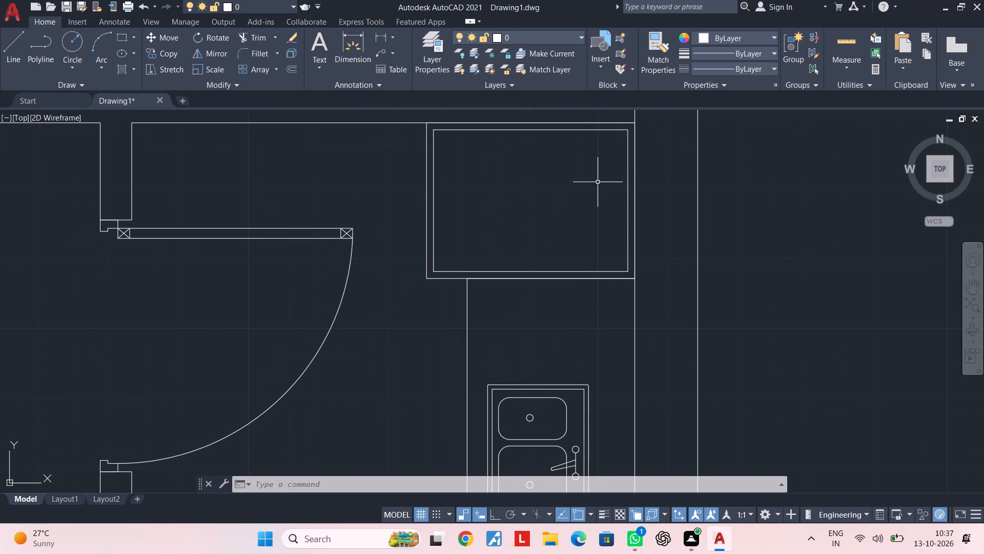
{"action": "key", "text": "Escape"}
{"action": "key", "text": "Escape"}
{"action": "key", "text": "Escape"}
{"action": "key", "text": "Escape"}
{"action": "key", "text": "Escape"}
{"action": "key", "text": "Escape"}
{"action": "key", "text": "Escape"}
{"action": "key", "text": "Escape"}
{"action": "key", "text": "Escape"}
{"action": "key", "text": "Escape"}
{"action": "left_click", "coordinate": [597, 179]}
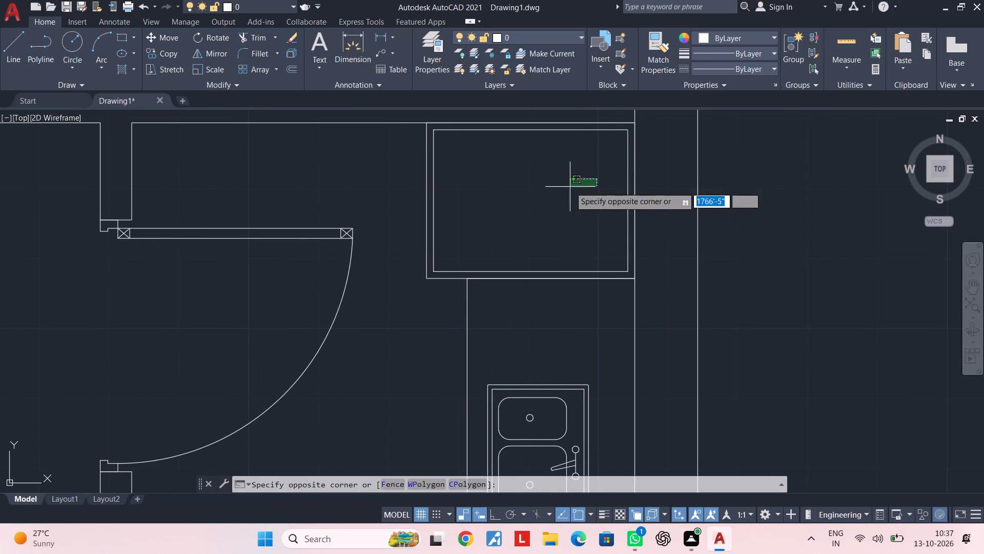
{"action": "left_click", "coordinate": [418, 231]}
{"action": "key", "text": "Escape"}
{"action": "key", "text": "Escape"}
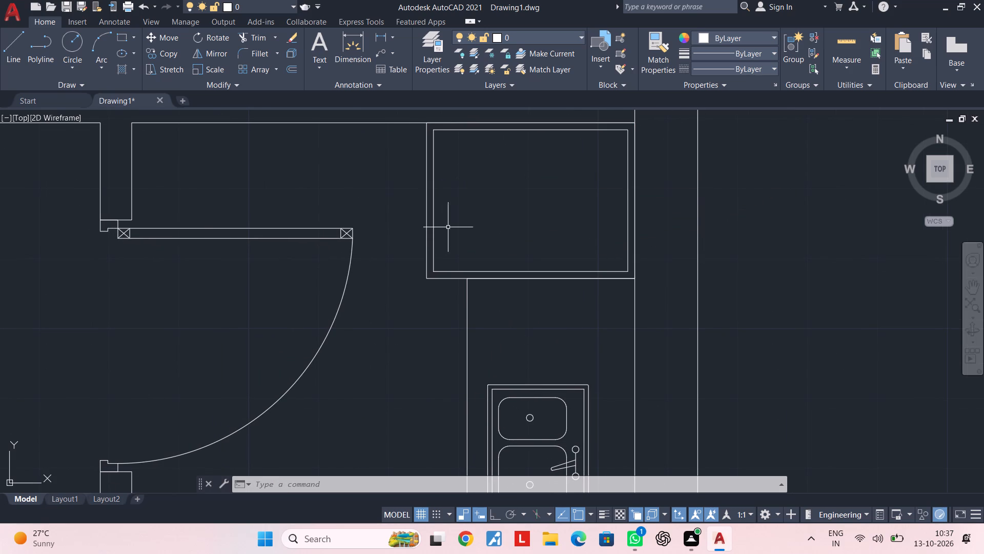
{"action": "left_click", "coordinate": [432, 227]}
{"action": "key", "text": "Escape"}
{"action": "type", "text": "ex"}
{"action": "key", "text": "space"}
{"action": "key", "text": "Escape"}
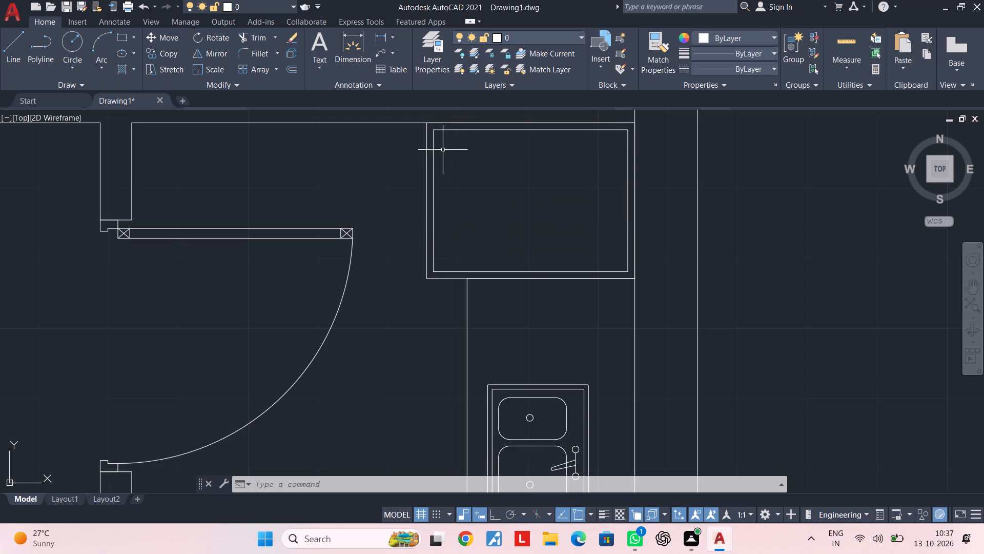
Explode the inner offset rectangle into separate lines.
{"action": "left_click", "coordinate": [435, 159]}
{"action": "type", "text": "x"}
{"action": "key", "text": "space"}
{"action": "key", "text": "Escape"}
{"action": "key", "text": "Escape"}
Extend the inner rectangle's north and south lines west to the outer rectangle's edge.
{"action": "type", "text": "ex"}
{"action": "key", "text": "space"}
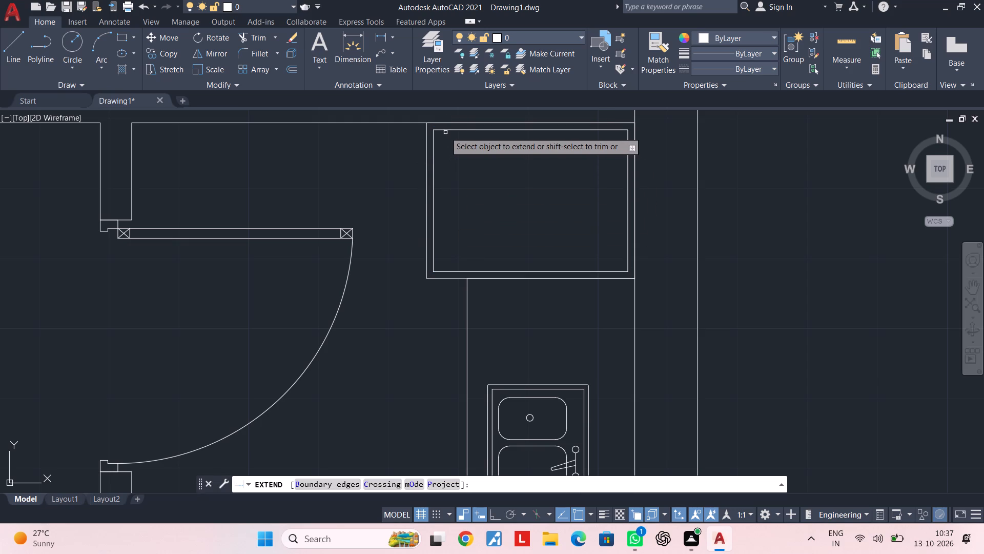
{"action": "left_click", "coordinate": [445, 132]}
{"action": "left_click", "coordinate": [445, 128]}
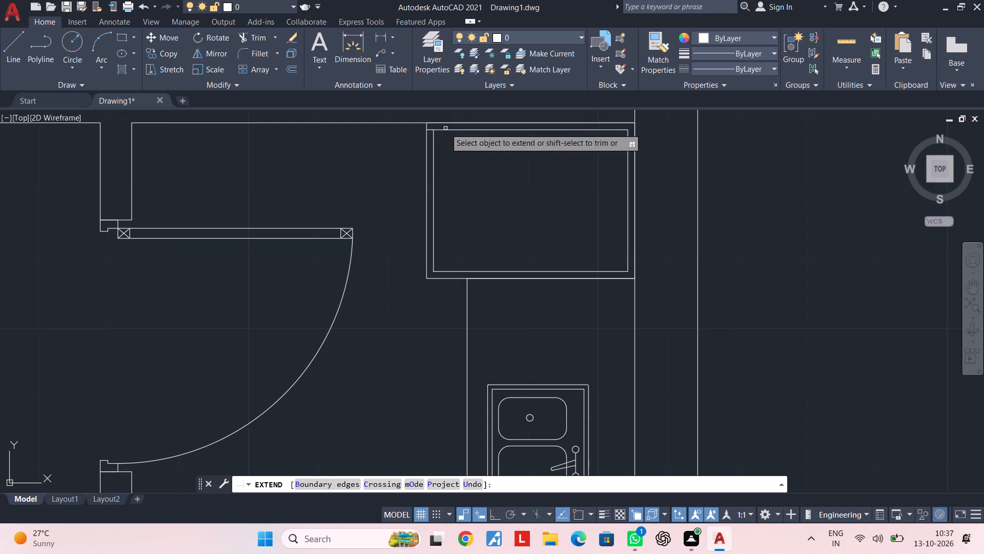
{"action": "left_click", "coordinate": [441, 270]}
{"action": "key", "text": "Escape"}
{"action": "key", "text": "Escape"}
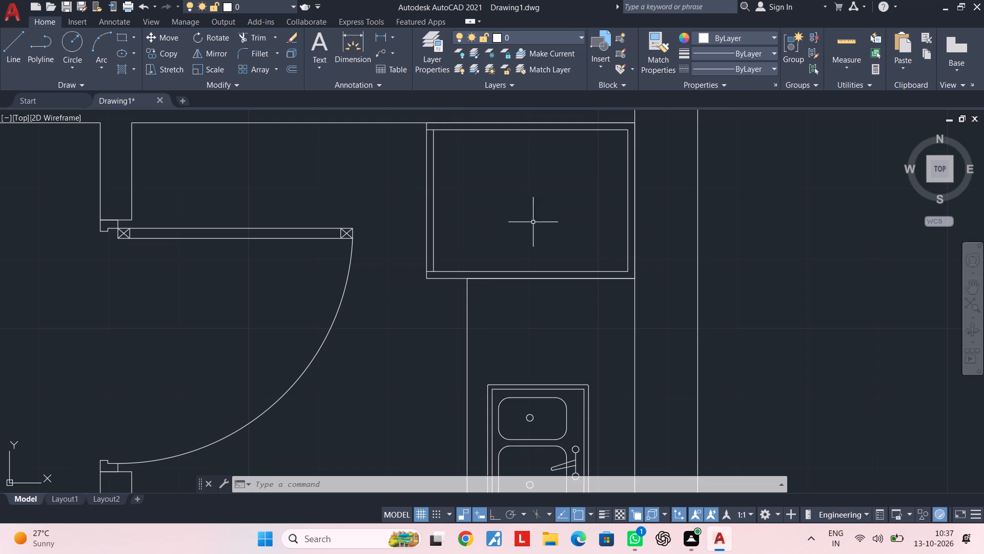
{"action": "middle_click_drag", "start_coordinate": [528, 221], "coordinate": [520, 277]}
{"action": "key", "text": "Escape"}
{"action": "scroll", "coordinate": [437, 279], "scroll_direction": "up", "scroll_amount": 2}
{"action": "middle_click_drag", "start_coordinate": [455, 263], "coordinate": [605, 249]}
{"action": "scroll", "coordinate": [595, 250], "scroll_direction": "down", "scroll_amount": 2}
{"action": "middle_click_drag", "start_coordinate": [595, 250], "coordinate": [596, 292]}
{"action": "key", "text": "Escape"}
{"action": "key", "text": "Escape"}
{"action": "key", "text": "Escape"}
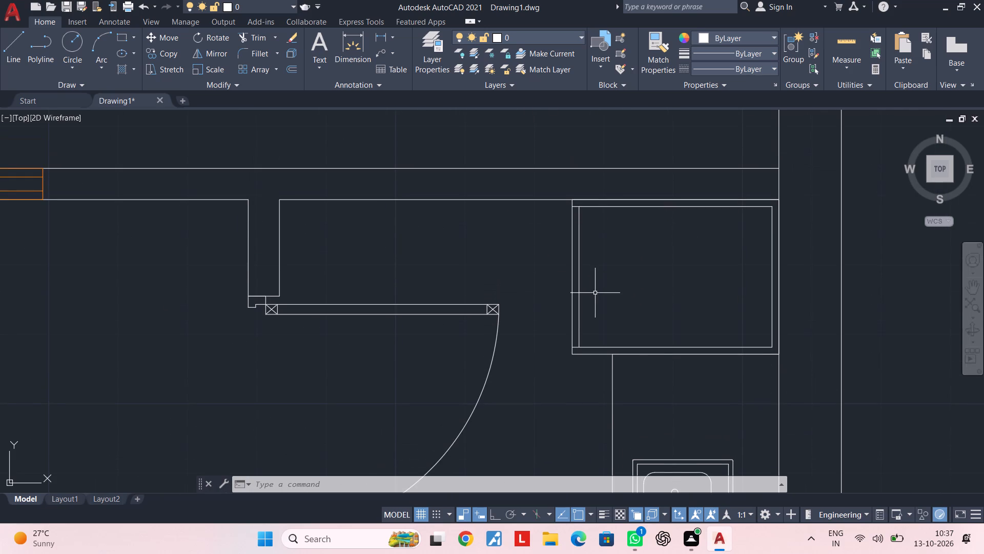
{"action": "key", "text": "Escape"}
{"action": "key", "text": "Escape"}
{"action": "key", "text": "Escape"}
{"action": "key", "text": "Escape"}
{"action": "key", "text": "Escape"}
Change the colour of the appliance unit's outer rectangle and all its inner lines in the kitchen's northeast corner to light blue.
{"action": "left_click", "coordinate": [614, 265]}
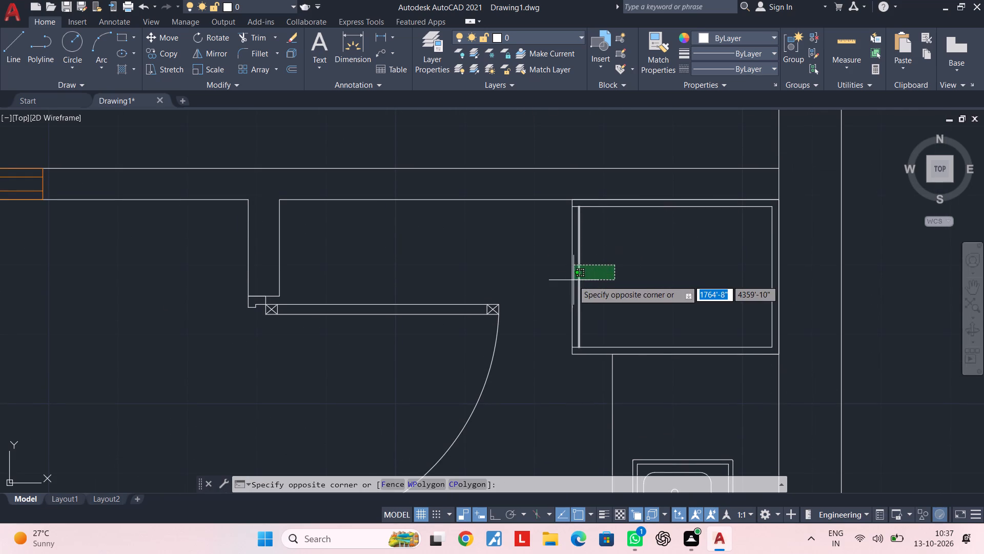
{"action": "left_click", "coordinate": [564, 281]}
{"action": "scroll", "coordinate": [620, 215], "scroll_direction": "up", "scroll_amount": 1}
{"action": "left_click", "coordinate": [621, 218]}
{"action": "left_click", "coordinate": [612, 197]}
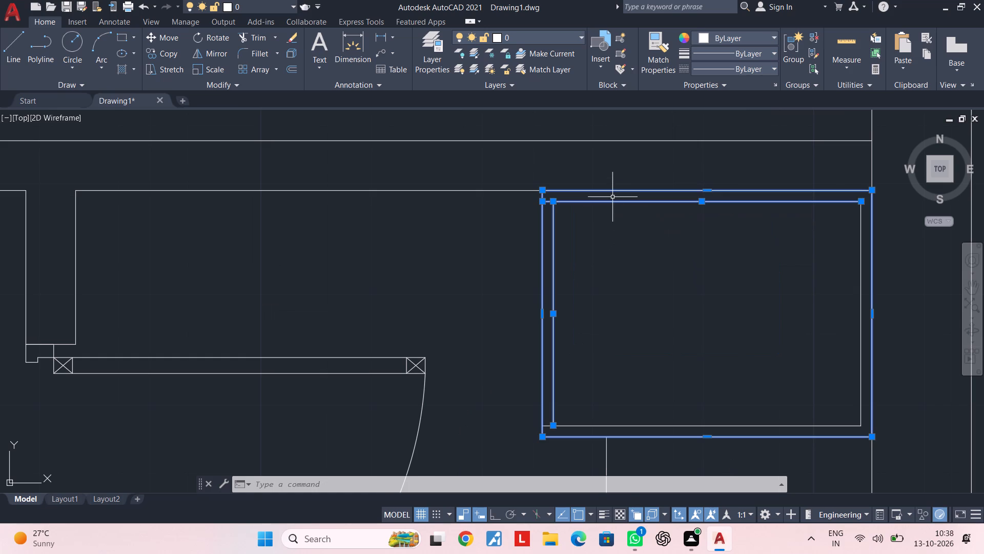
{"action": "left_click", "coordinate": [704, 363]}
{"action": "left_click", "coordinate": [669, 425]}
{"action": "left_click", "coordinate": [868, 329]}
{"action": "left_click", "coordinate": [835, 336]}
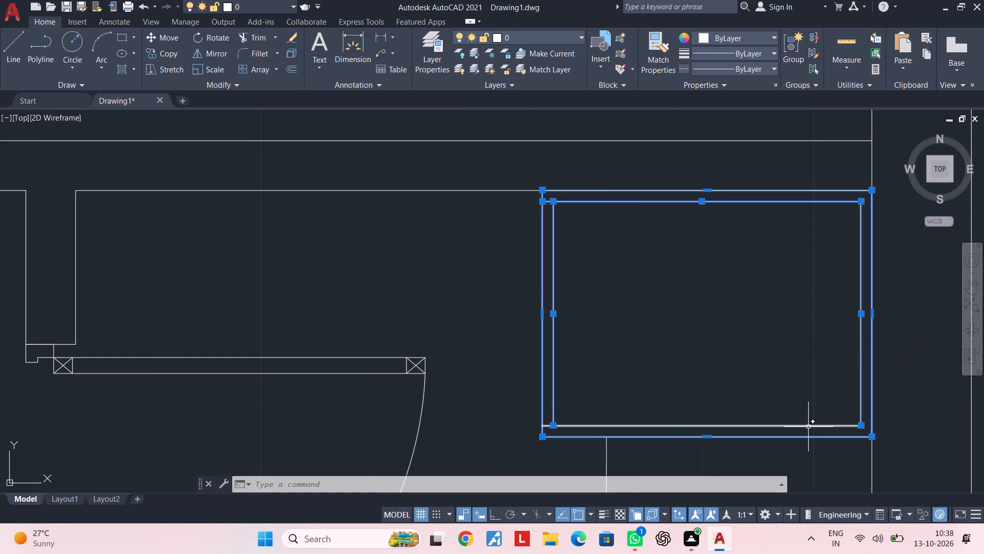
{"action": "left_click", "coordinate": [808, 425]}
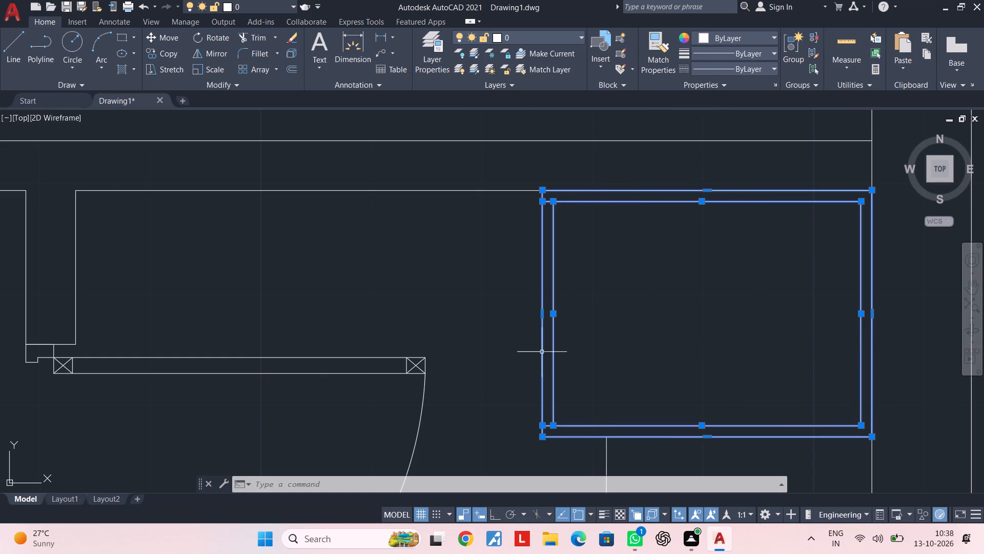
{"action": "left_click", "coordinate": [766, 43]}
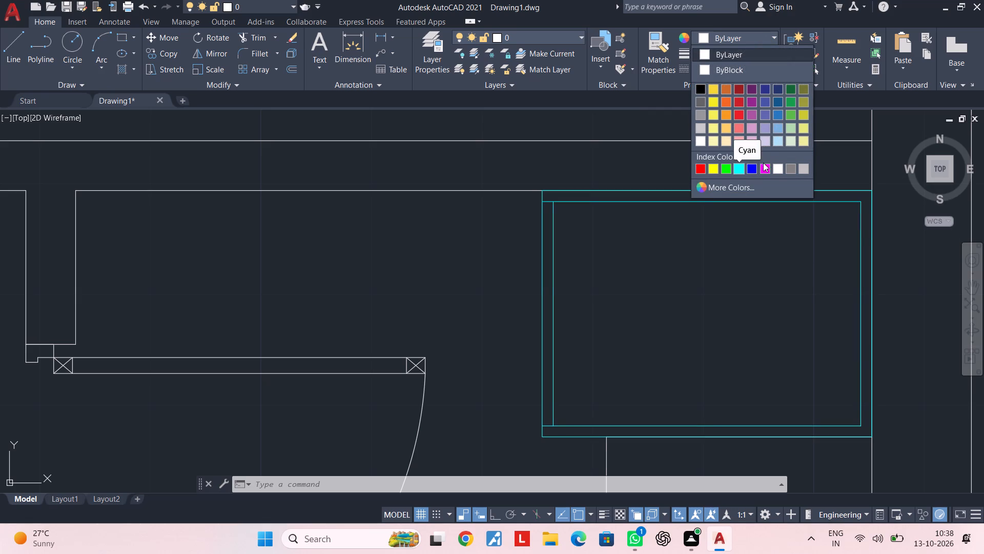
{"action": "left_click", "coordinate": [775, 144]}
{"action": "key", "text": "Escape"}
{"action": "key", "text": "Escape"}
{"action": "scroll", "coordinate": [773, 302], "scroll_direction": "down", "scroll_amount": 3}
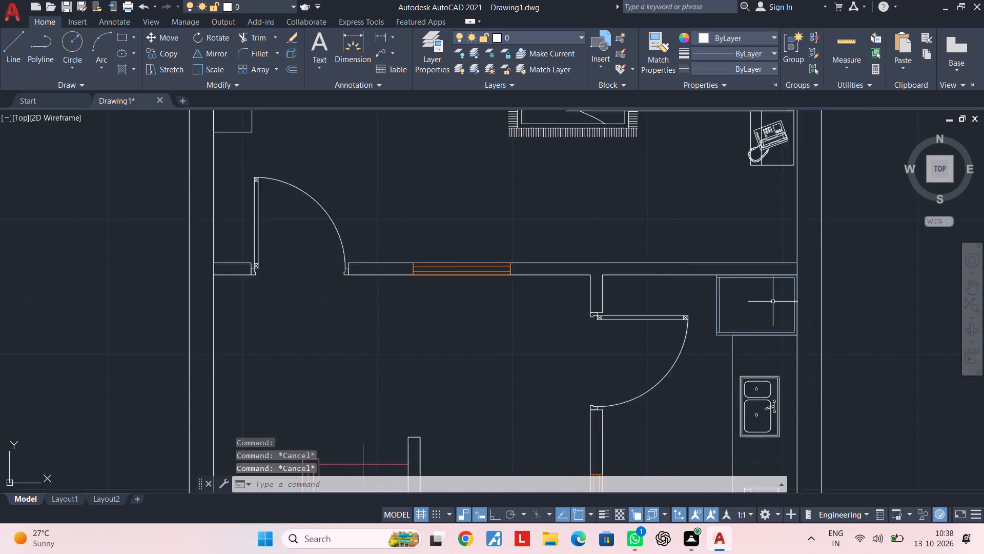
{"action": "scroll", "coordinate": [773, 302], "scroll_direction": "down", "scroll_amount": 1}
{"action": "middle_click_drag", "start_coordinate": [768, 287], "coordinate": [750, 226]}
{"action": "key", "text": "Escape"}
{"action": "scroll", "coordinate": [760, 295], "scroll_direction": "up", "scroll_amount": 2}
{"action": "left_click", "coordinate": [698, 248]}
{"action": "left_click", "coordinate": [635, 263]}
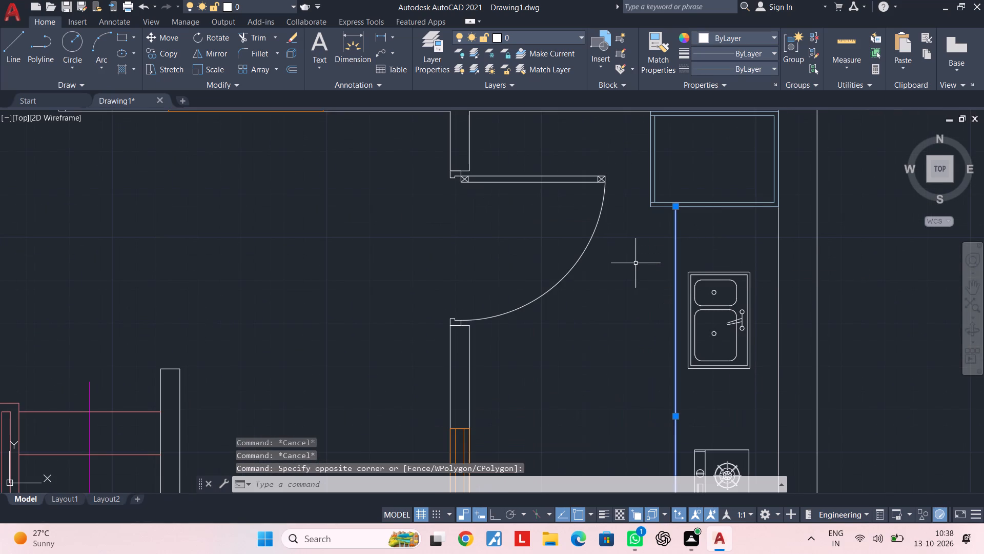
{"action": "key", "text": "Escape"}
Assign the same light blue colour to the sink block on the kitchen's east counter.
{"action": "scroll", "coordinate": [725, 294], "scroll_direction": "down", "scroll_amount": 1}
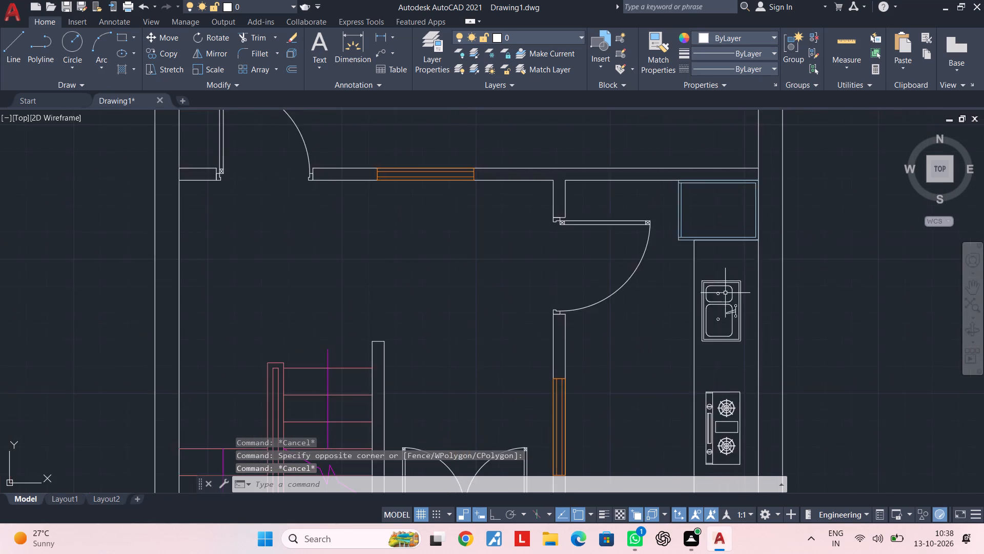
{"action": "scroll", "coordinate": [725, 291], "scroll_direction": "down", "scroll_amount": 1}
{"action": "middle_click_drag", "start_coordinate": [724, 285], "coordinate": [714, 220]}
{"action": "left_click", "coordinate": [725, 246]}
{"action": "left_click", "coordinate": [730, 33]}
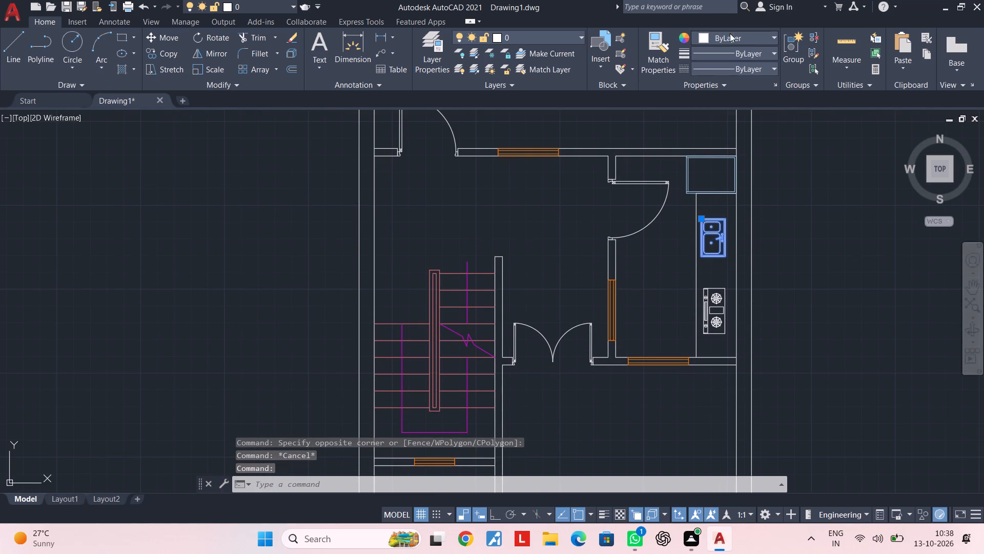
{"action": "left_click", "coordinate": [777, 143]}
{"action": "key", "text": "Escape"}
{"action": "key", "text": "Escape"}
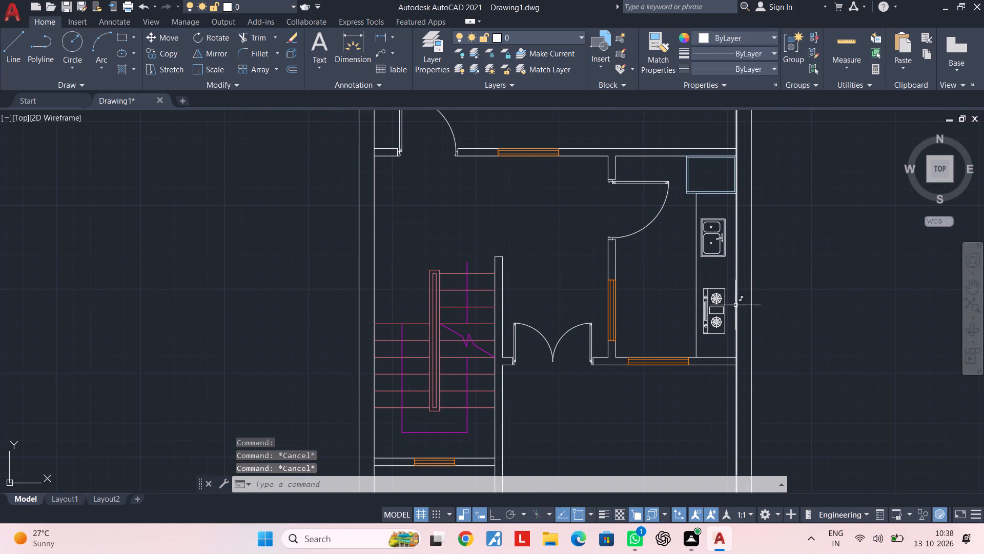
Assign the same light blue colour to the stove block on the kitchen's east counter.
{"action": "left_click", "coordinate": [726, 310]}
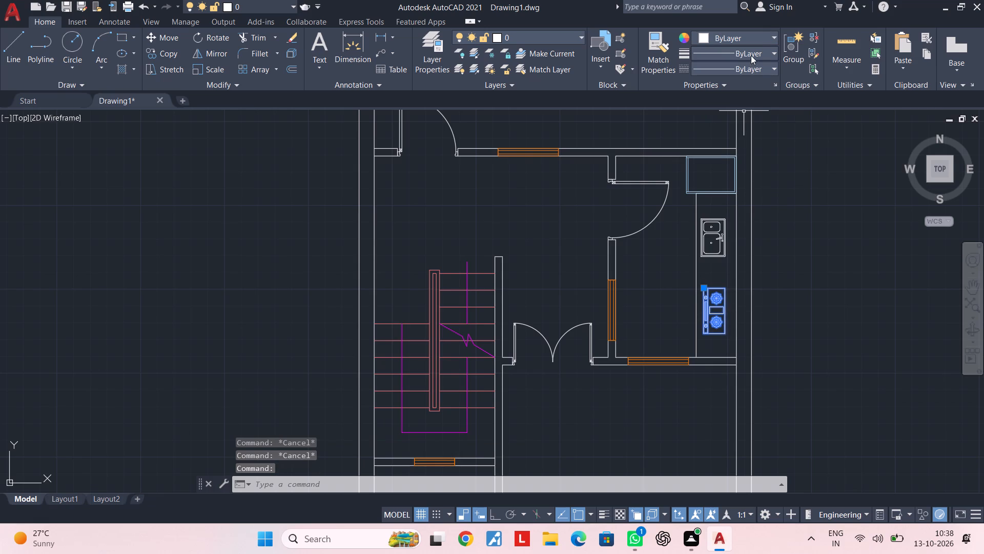
{"action": "left_click", "coordinate": [756, 37]}
{"action": "left_click", "coordinate": [777, 140]}
{"action": "key", "text": "Escape"}
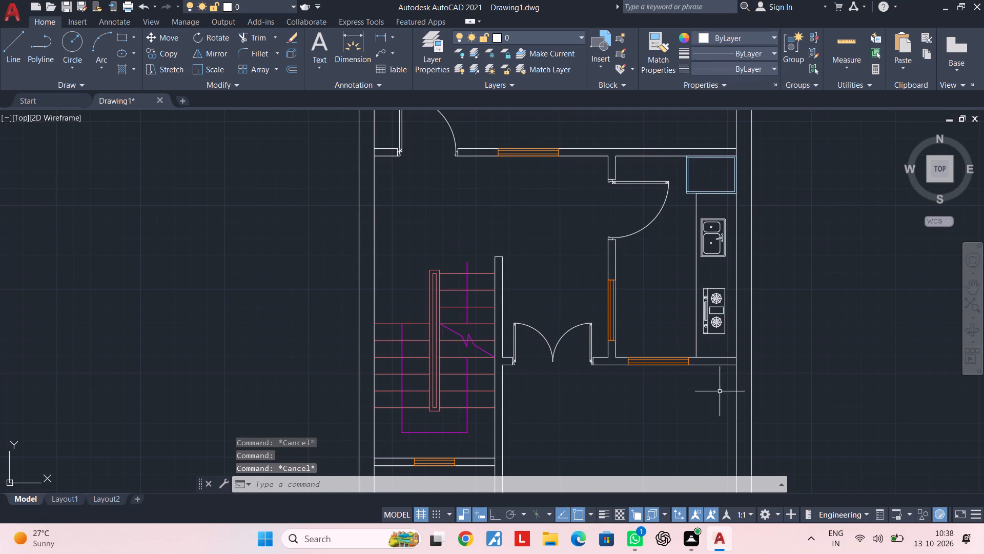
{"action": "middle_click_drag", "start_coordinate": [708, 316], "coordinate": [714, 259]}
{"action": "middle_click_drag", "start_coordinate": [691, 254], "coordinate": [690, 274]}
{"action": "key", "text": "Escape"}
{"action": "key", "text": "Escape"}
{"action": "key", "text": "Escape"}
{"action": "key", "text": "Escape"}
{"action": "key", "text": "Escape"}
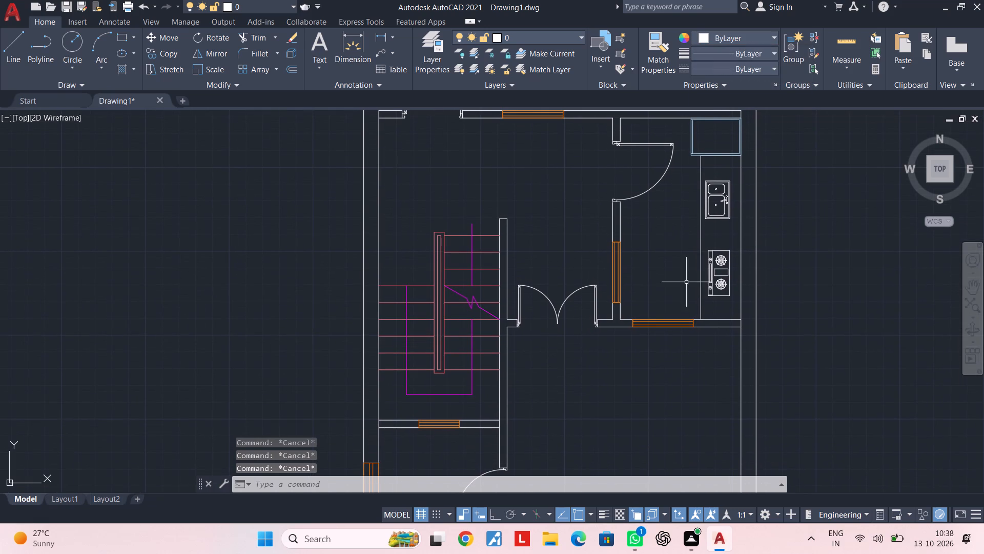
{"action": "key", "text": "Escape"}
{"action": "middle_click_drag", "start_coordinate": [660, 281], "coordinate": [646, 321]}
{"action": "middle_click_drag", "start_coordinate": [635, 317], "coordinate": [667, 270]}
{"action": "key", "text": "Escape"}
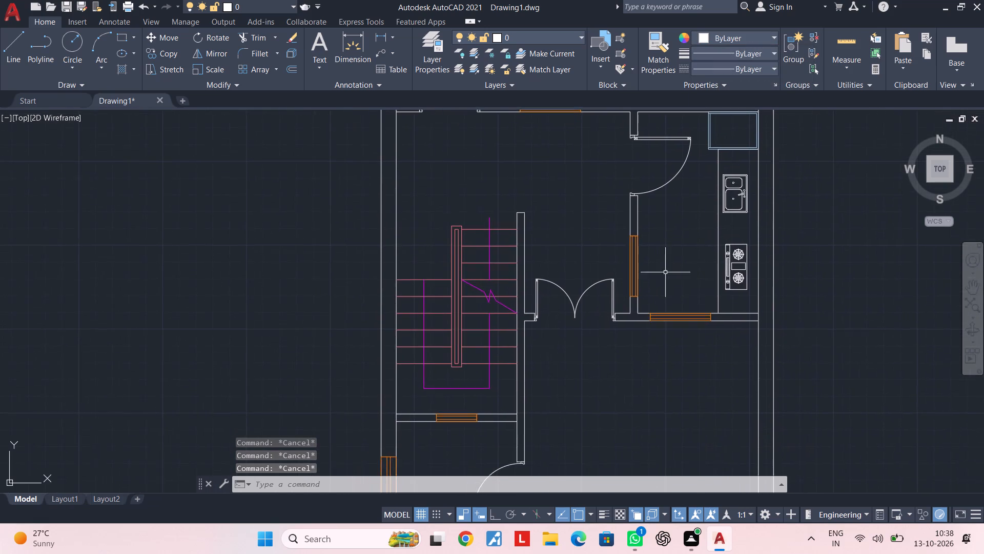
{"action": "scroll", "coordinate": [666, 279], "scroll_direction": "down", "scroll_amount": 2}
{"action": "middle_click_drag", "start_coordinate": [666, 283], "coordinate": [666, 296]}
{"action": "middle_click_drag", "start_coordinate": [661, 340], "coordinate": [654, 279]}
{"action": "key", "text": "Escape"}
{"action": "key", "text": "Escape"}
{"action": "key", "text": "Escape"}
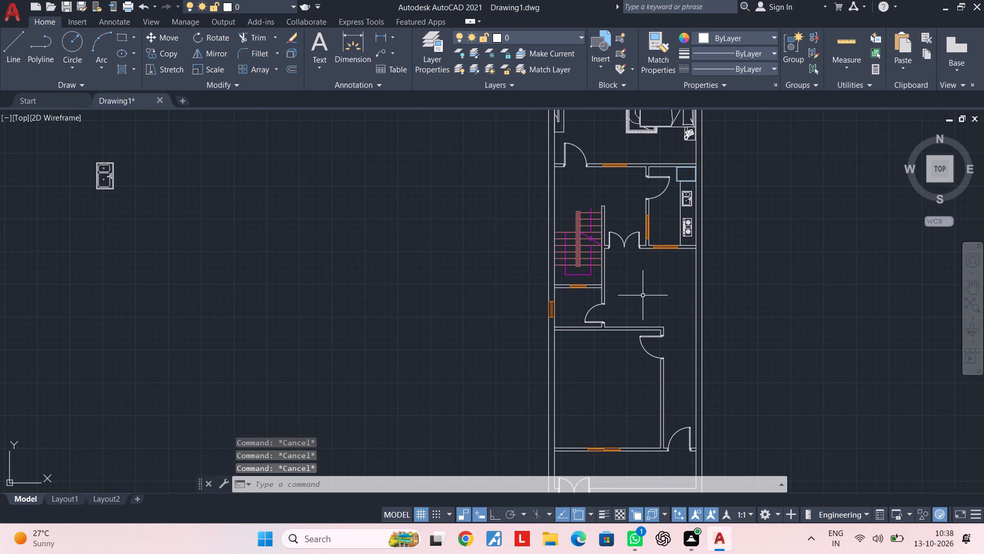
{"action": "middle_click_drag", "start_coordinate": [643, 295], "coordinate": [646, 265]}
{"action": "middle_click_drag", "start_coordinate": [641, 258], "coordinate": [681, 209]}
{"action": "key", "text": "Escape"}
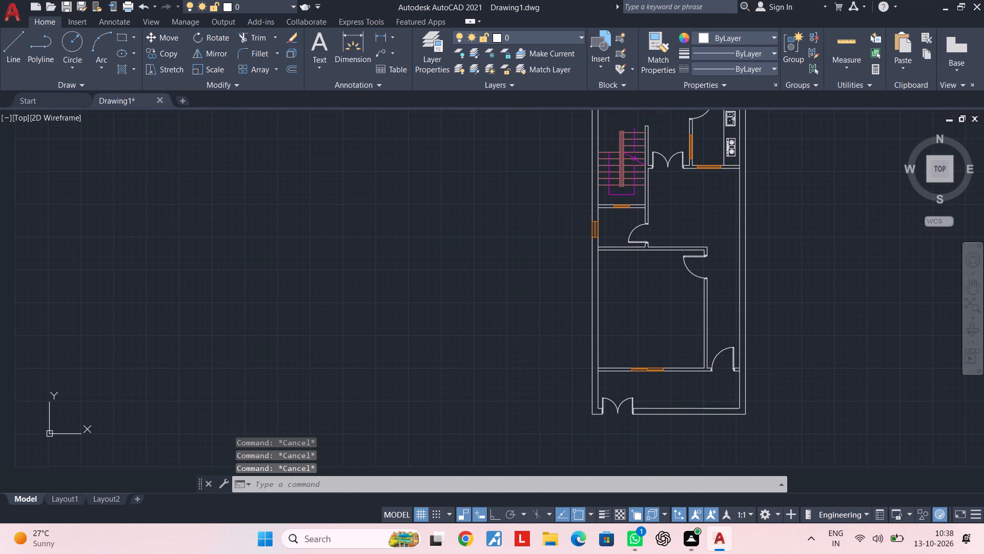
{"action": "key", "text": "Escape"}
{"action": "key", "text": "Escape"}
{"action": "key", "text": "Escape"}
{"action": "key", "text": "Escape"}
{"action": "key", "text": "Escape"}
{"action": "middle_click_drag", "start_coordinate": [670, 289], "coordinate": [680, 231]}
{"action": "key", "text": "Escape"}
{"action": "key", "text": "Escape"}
Open DesignCenter and browse the blocks of 01-12-cad-blocks-net-sofa-armchairs-elevation-designs from the Sofa block folder.
{"action": "type", "text": "adc"}
{"action": "key", "text": "space"}
{"action": "left_click", "coordinate": [72, 125]}
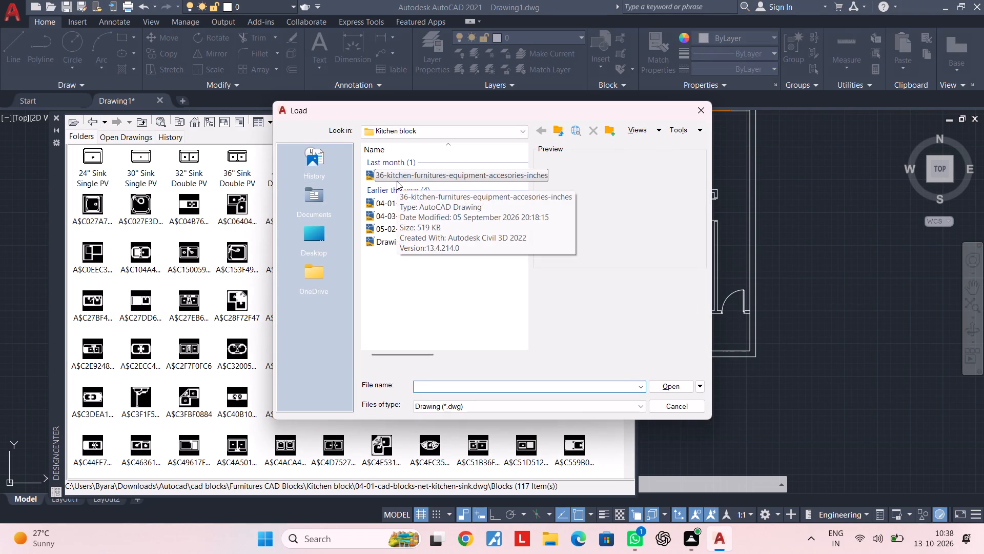
{"action": "left_click", "coordinate": [408, 135]}
{"action": "left_click", "coordinate": [483, 226]}
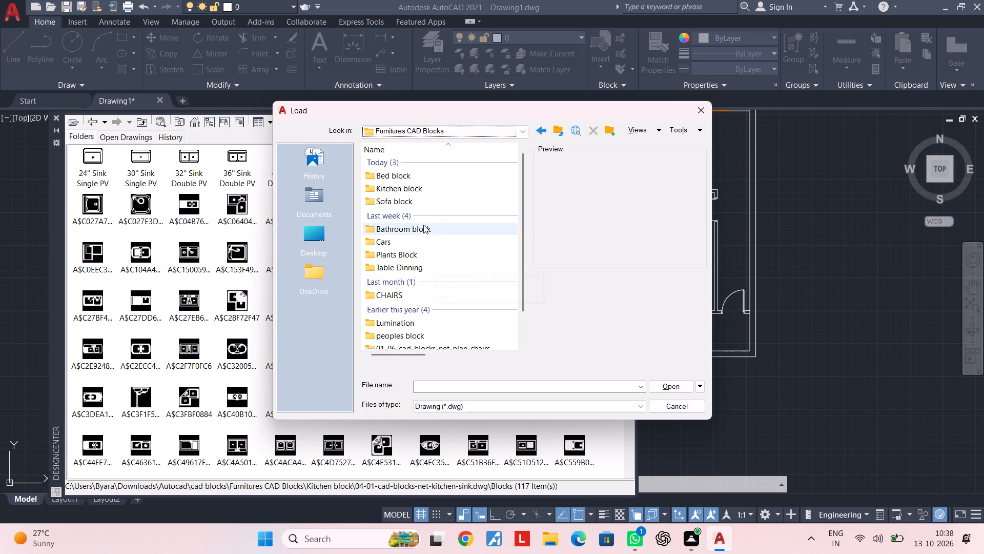
{"action": "double_click", "coordinate": [420, 206]}
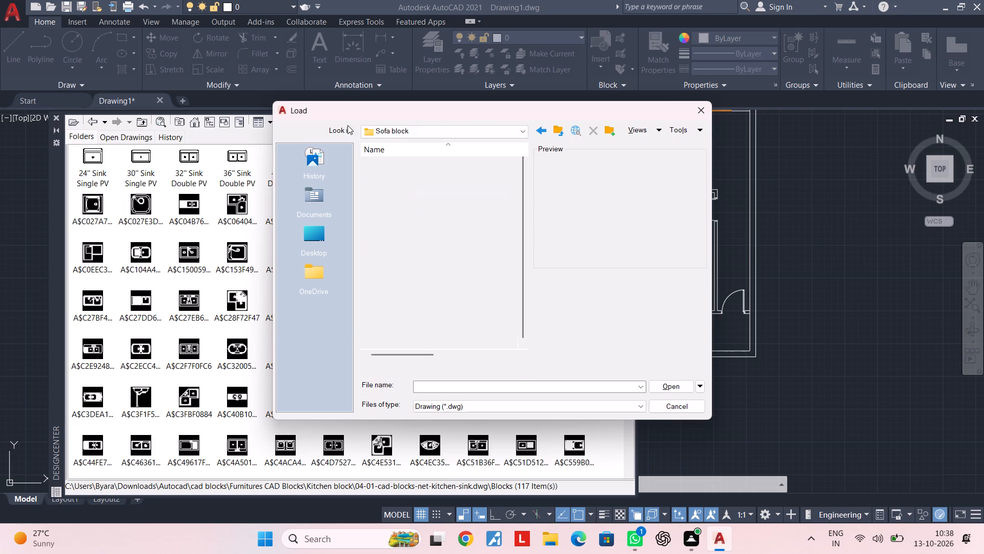
{"action": "left_click", "coordinate": [391, 173]}
{"action": "double_click", "coordinate": [405, 210]}
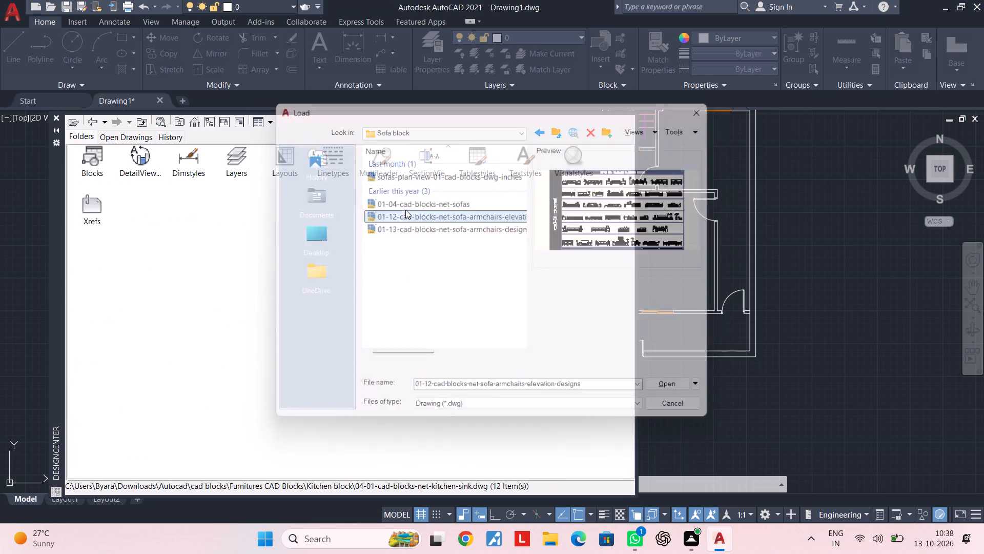
{"action": "double_click", "coordinate": [107, 171]}
{"action": "double_click", "coordinate": [85, 165]}
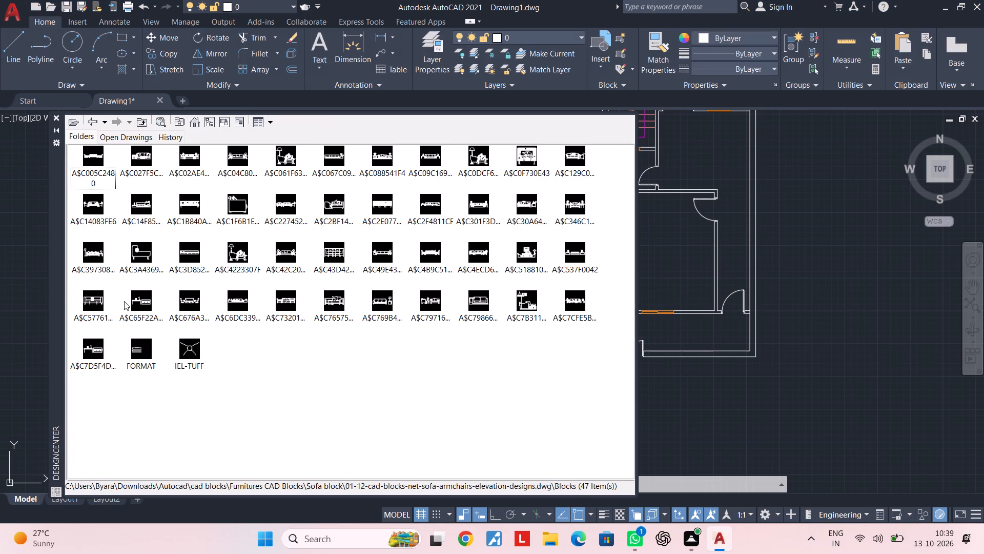
Load 01-04-cad-blocks-net-sofas from the Sofa block folder and look through its blocks.
{"action": "left_click", "coordinate": [75, 122]}
{"action": "double_click", "coordinate": [395, 201]}
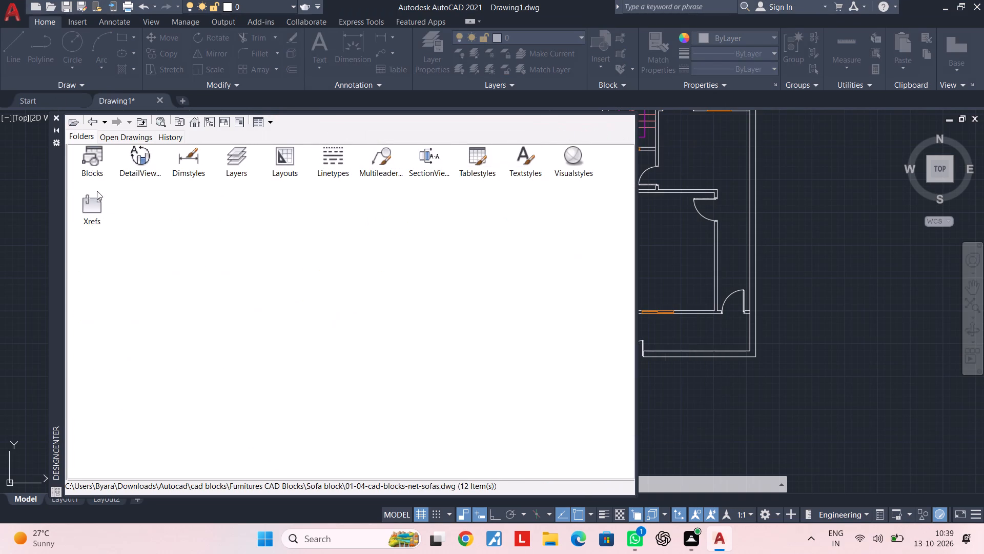
{"action": "double_click", "coordinate": [94, 165]}
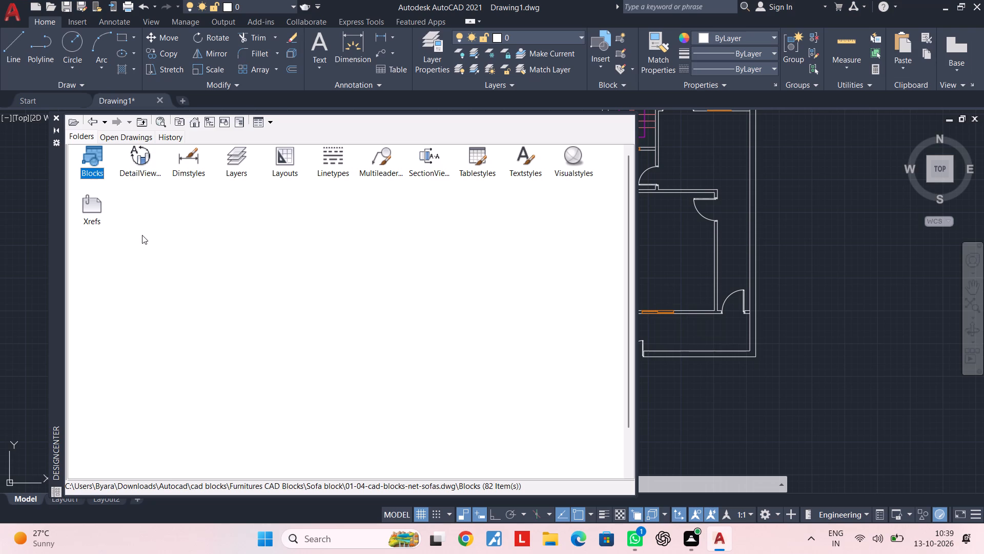
{"action": "scroll", "coordinate": [143, 240], "scroll_direction": "down", "scroll_amount": 2}
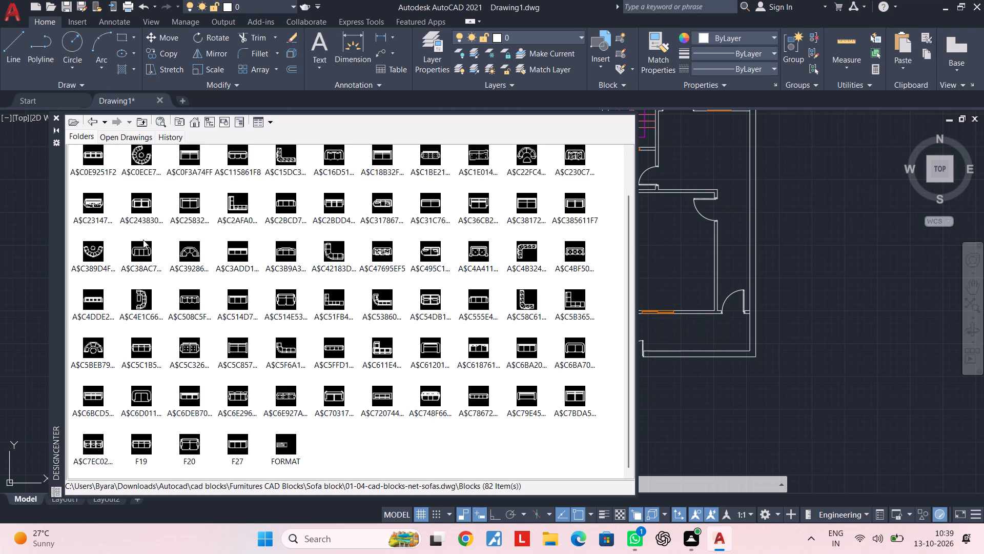
{"action": "scroll", "coordinate": [143, 240], "scroll_direction": "up", "scroll_amount": 2}
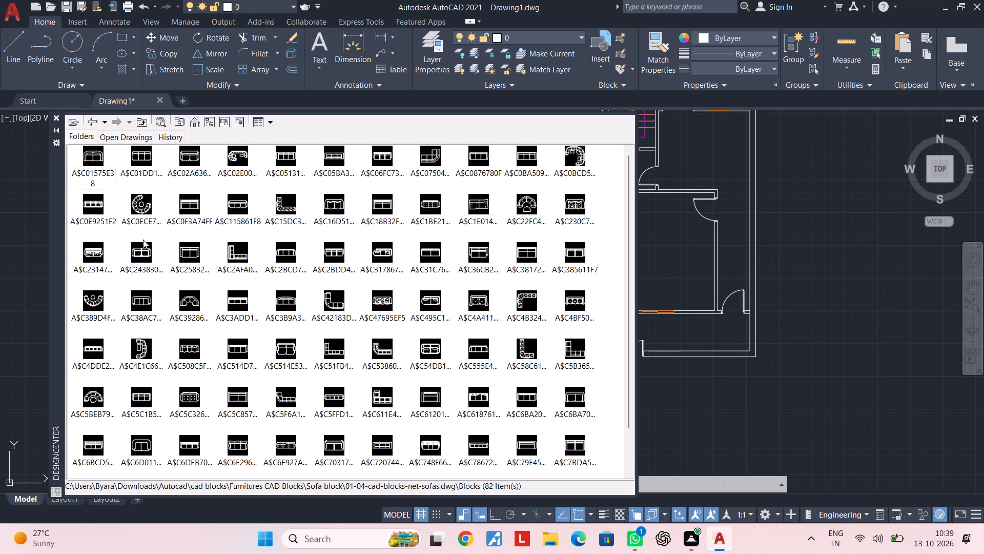
Load 01-13-cad-blocks-net-sofa-armchairs-designs from the Sofa block folder and display its blocks.
{"action": "left_click", "coordinate": [68, 122]}
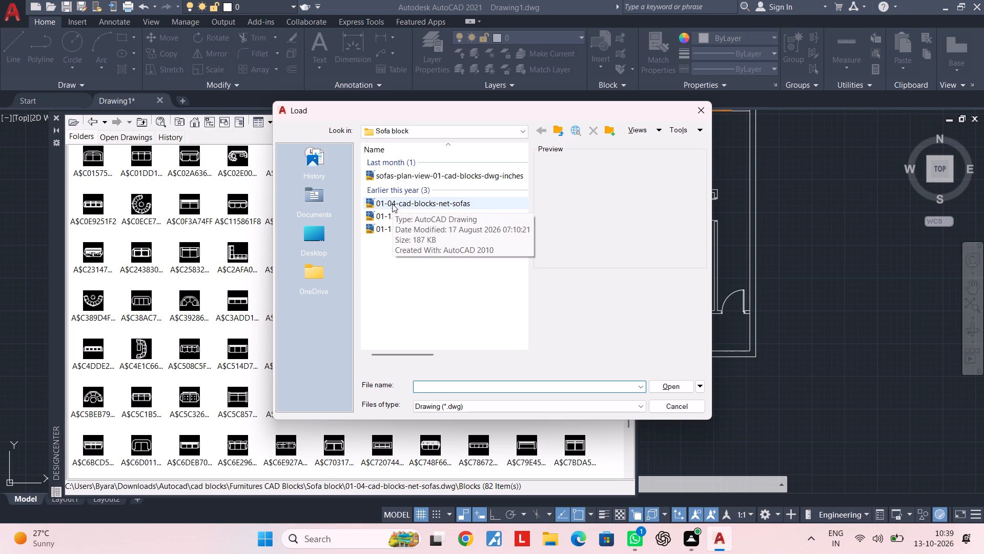
{"action": "left_click", "coordinate": [392, 204]}
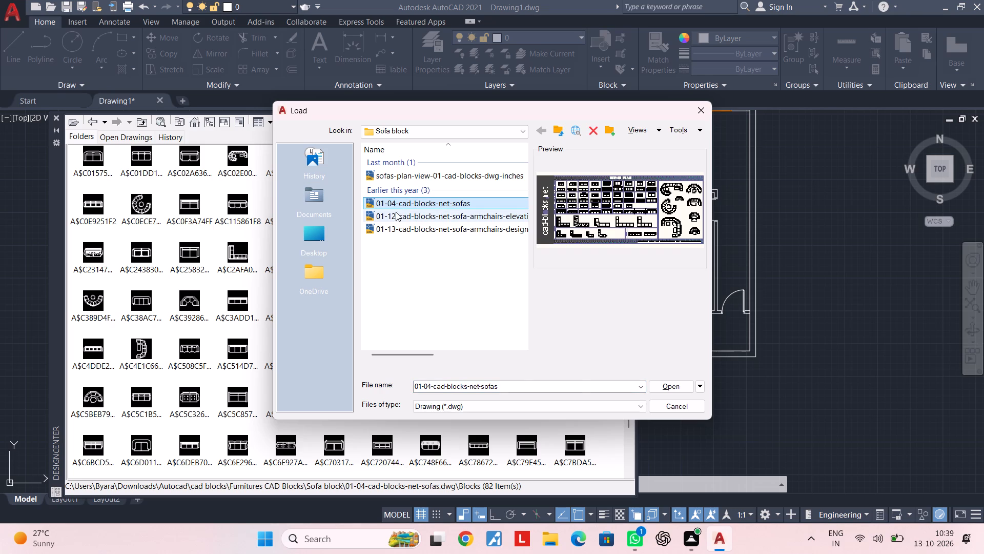
{"action": "left_click", "coordinate": [396, 212]}
{"action": "left_click", "coordinate": [396, 223]}
{"action": "double_click", "coordinate": [396, 223]}
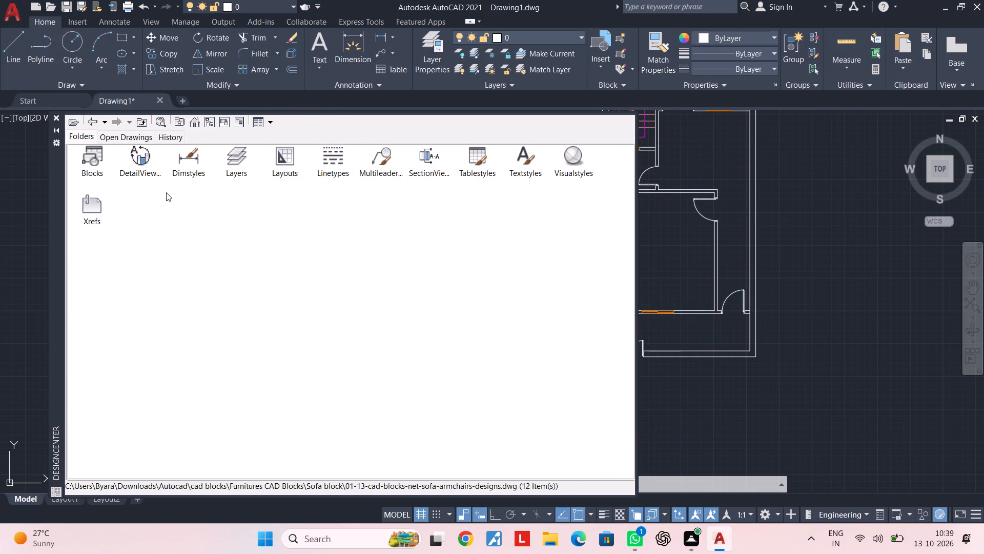
{"action": "double_click", "coordinate": [81, 168]}
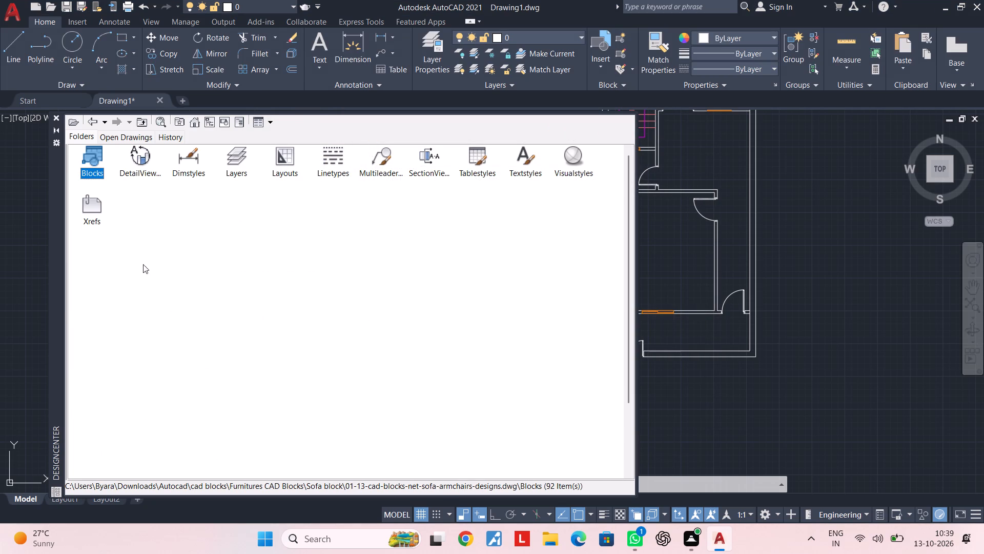
Preview the sofa set block A$C264D63A6 in the Insert dialog without placing it.
{"action": "double_click", "coordinate": [144, 249]}
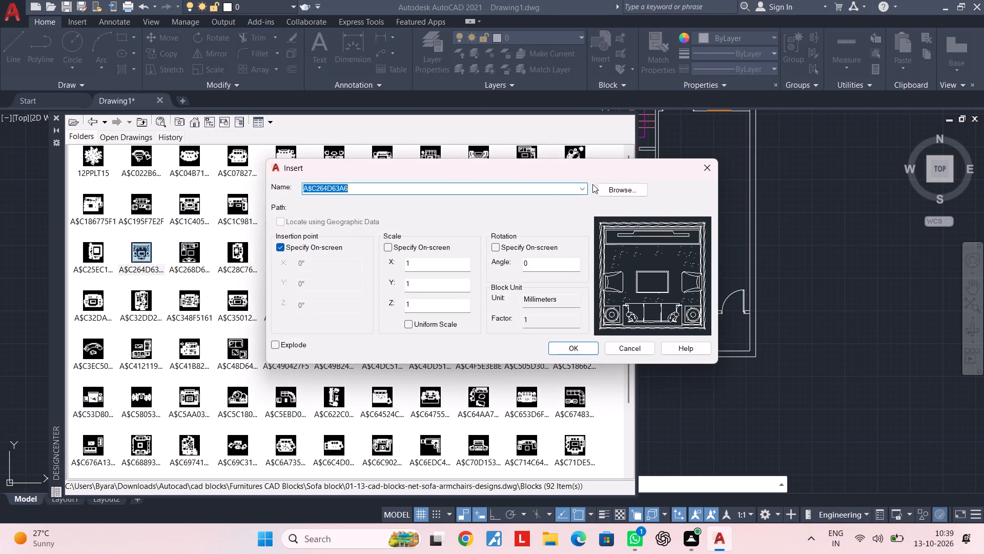
{"action": "left_click", "coordinate": [711, 164]}
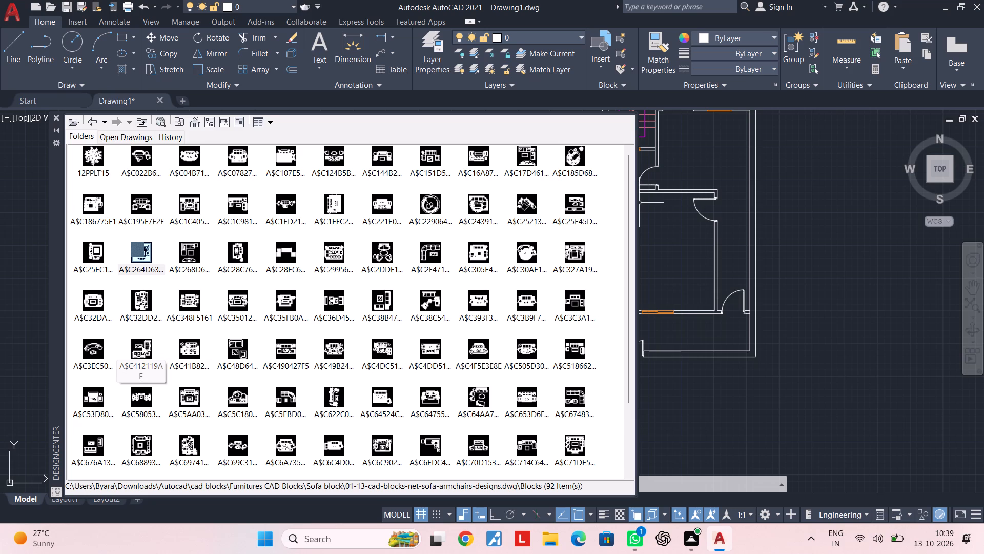
Preview the sofa set blocks A$C32DA33DD and A$C32DD204E in the Insert dialog without placing them.
{"action": "double_click", "coordinate": [86, 290]}
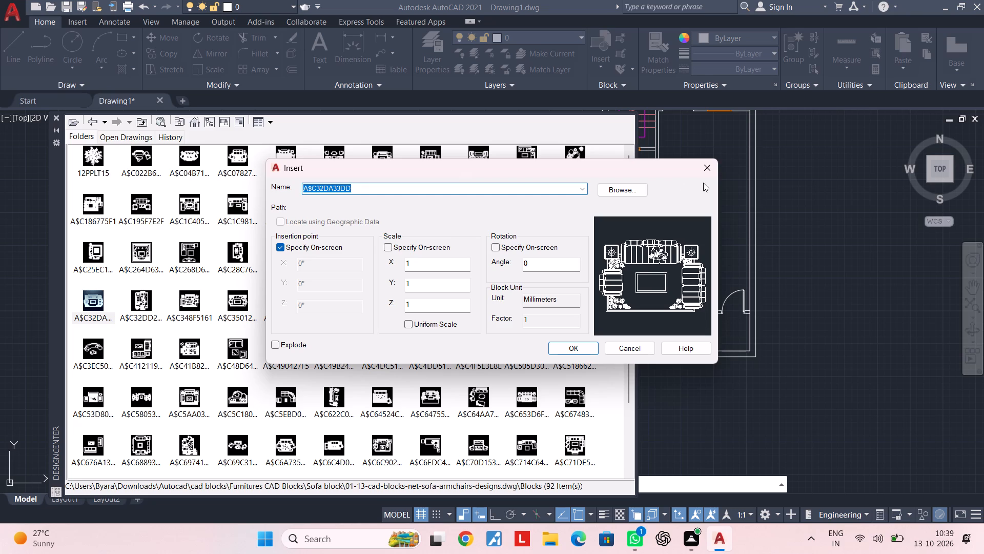
{"action": "left_click", "coordinate": [706, 163]}
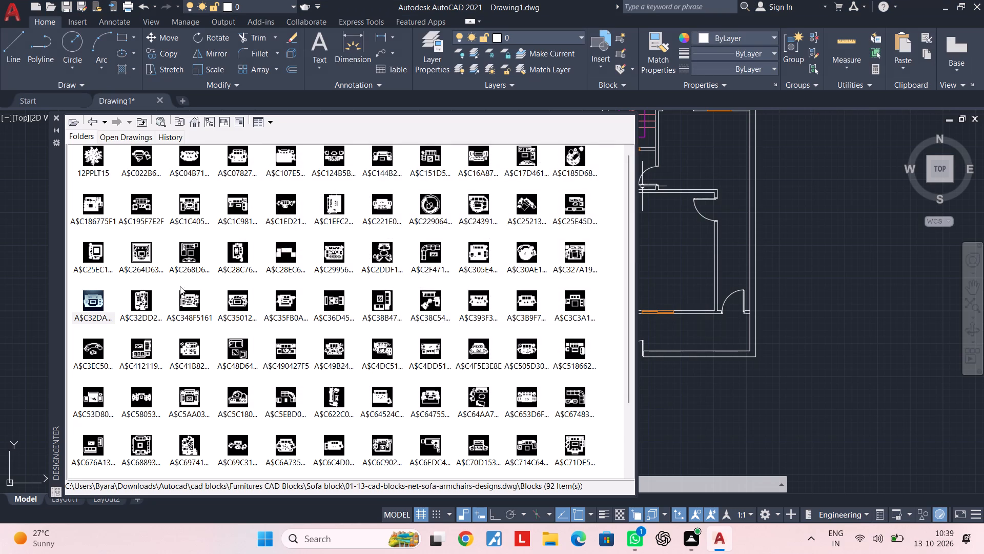
{"action": "double_click", "coordinate": [135, 302]}
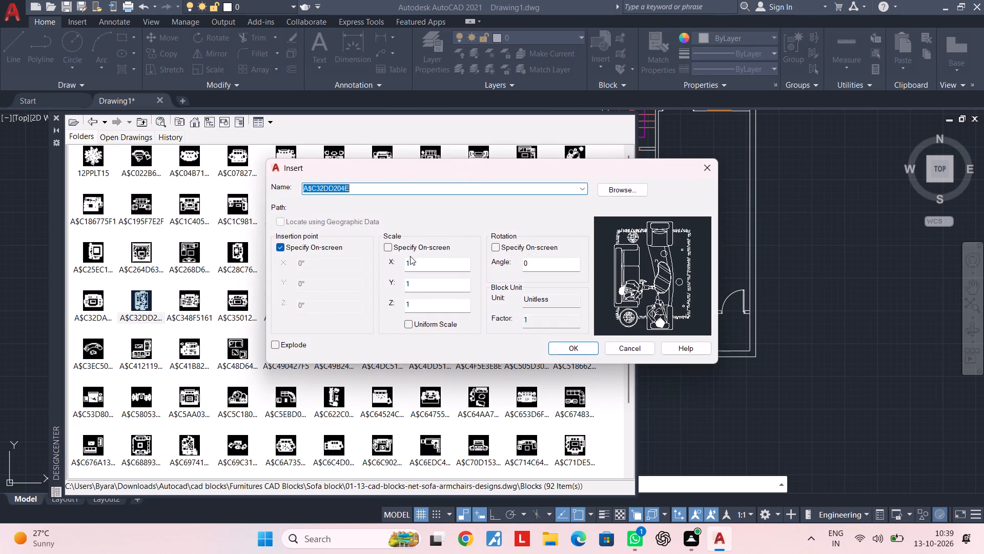
{"action": "left_click", "coordinate": [716, 162]}
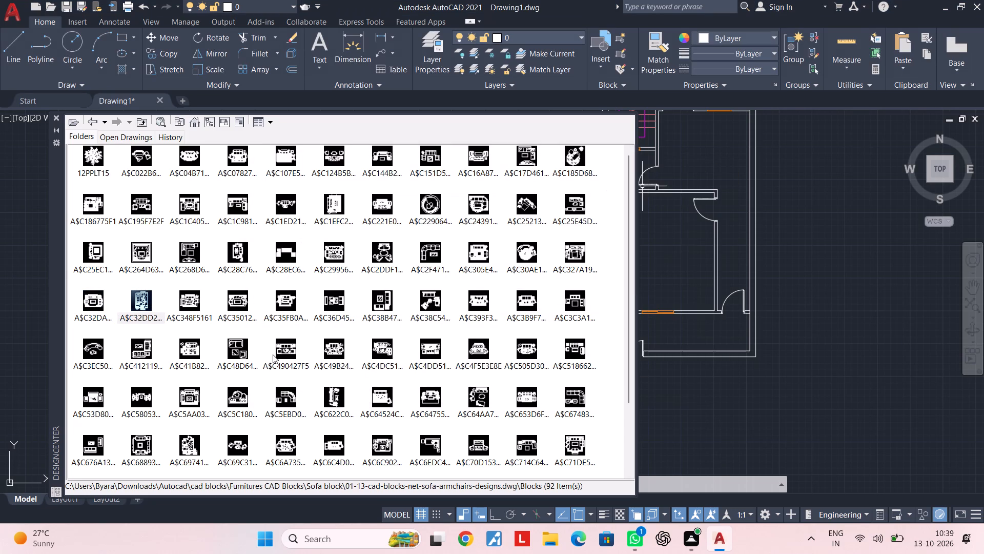
Insert the sofa set block A$C32DD204E into the drawing beside the floor plan and close DesignCenter.
{"action": "left_click_drag", "start_coordinate": [144, 296], "coordinate": [769, 312]}
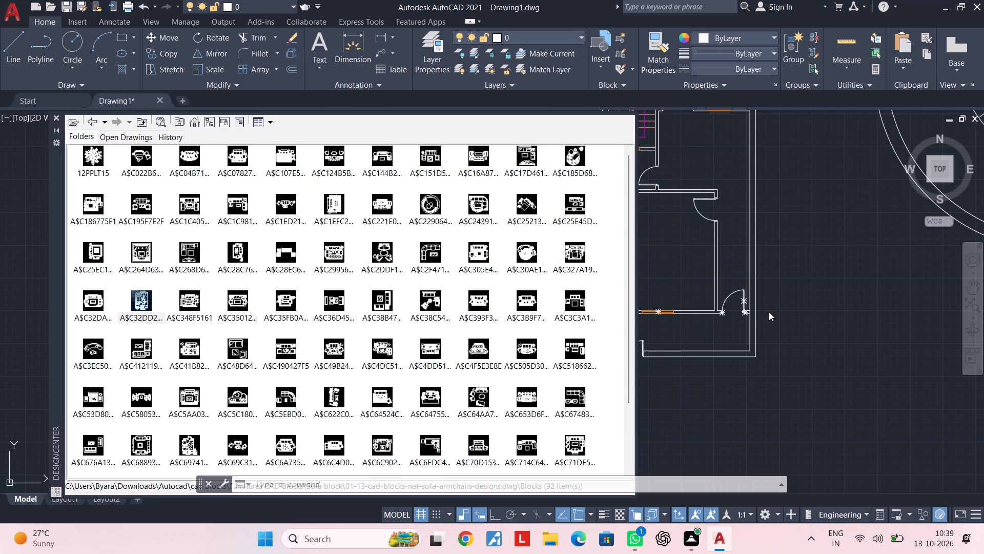
{"action": "left_click", "coordinate": [57, 117]}
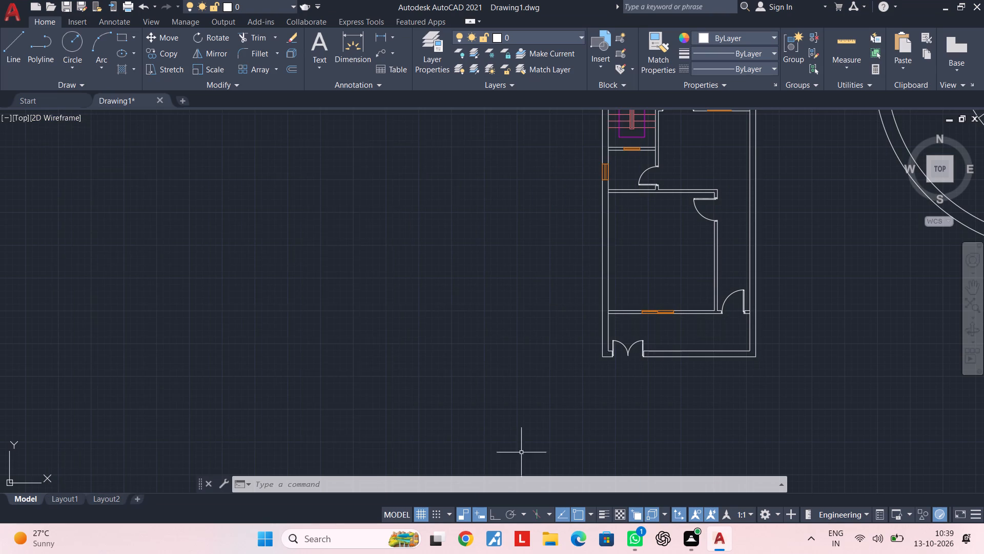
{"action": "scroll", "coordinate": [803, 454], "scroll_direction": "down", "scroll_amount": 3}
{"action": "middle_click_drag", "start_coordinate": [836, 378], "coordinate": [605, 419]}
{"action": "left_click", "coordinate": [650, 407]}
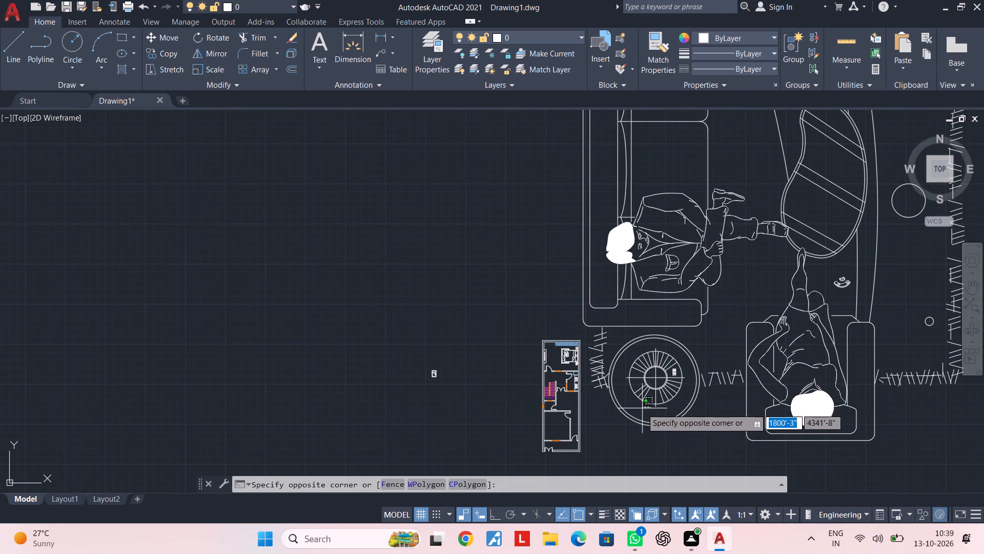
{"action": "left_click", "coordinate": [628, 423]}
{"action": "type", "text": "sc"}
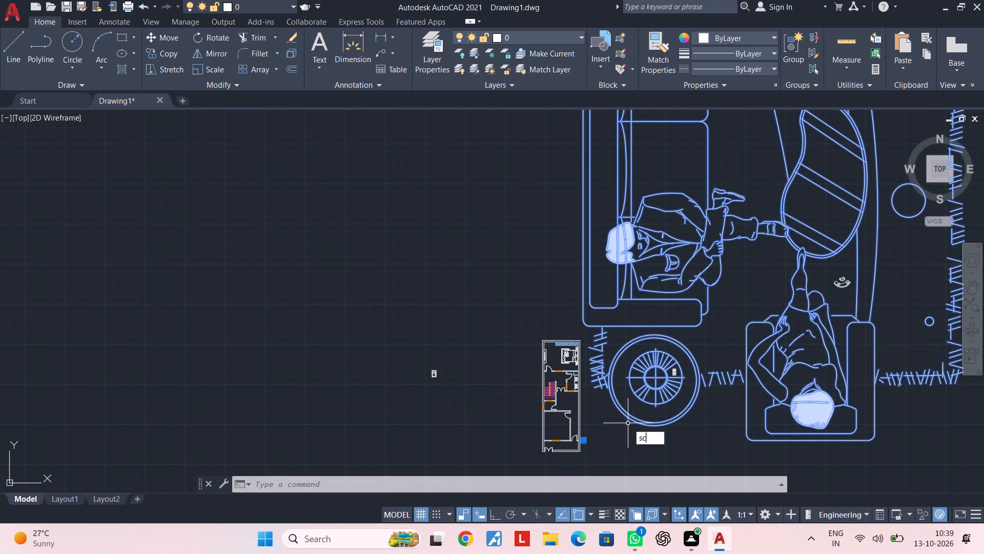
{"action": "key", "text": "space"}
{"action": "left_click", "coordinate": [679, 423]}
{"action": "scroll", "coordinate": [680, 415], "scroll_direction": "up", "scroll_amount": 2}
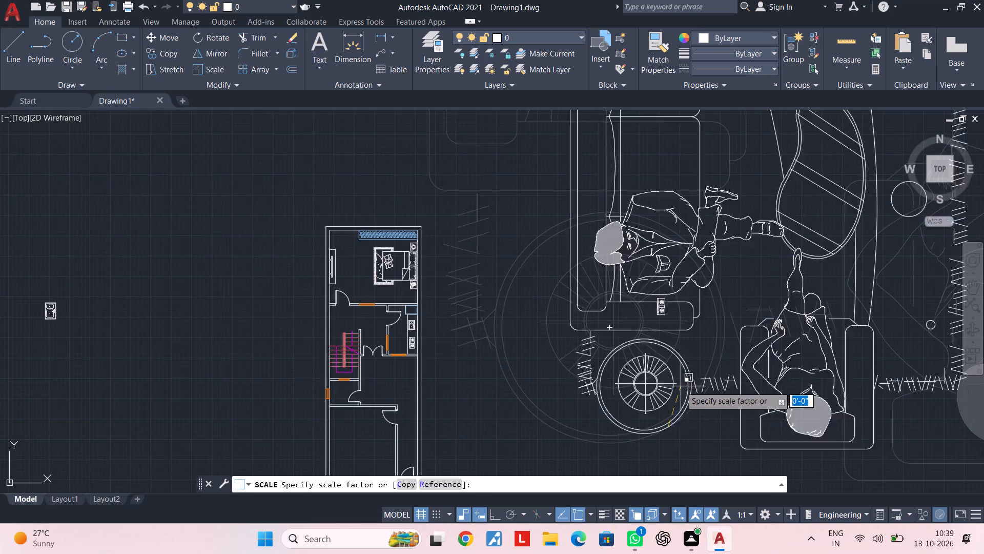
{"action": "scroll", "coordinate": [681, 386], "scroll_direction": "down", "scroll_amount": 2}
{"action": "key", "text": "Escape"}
Scale the oversized sofa set block down freehand, using a base point on the three-seat sofa's back edge.
{"action": "middle_click_drag", "start_coordinate": [664, 344], "coordinate": [653, 422]}
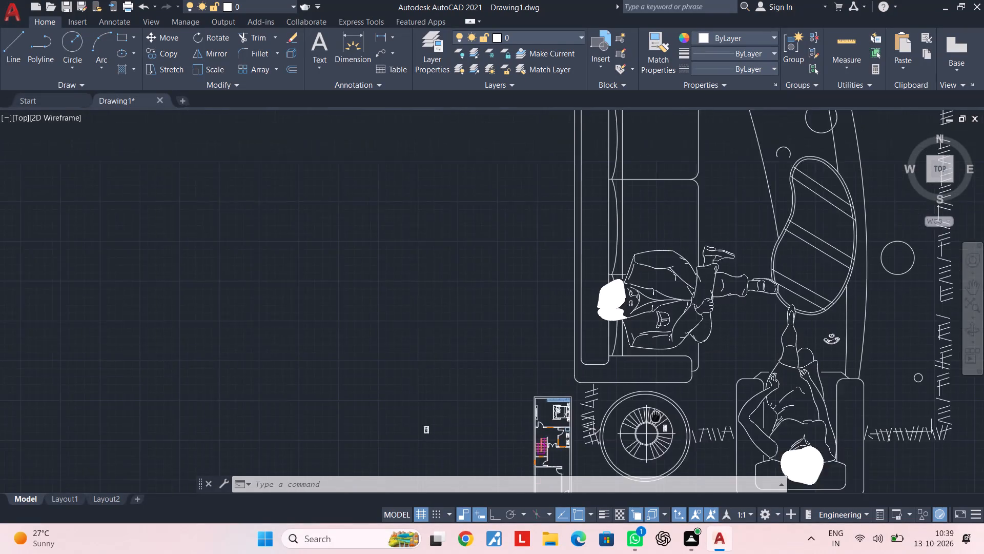
{"action": "middle_click_drag", "start_coordinate": [653, 422], "coordinate": [645, 456]}
{"action": "key", "text": "Escape"}
{"action": "left_click_drag", "start_coordinate": [711, 329], "coordinate": [701, 332]}
{"action": "left_click", "coordinate": [601, 357]}
{"action": "type", "text": "sc"}
{"action": "key", "text": "space"}
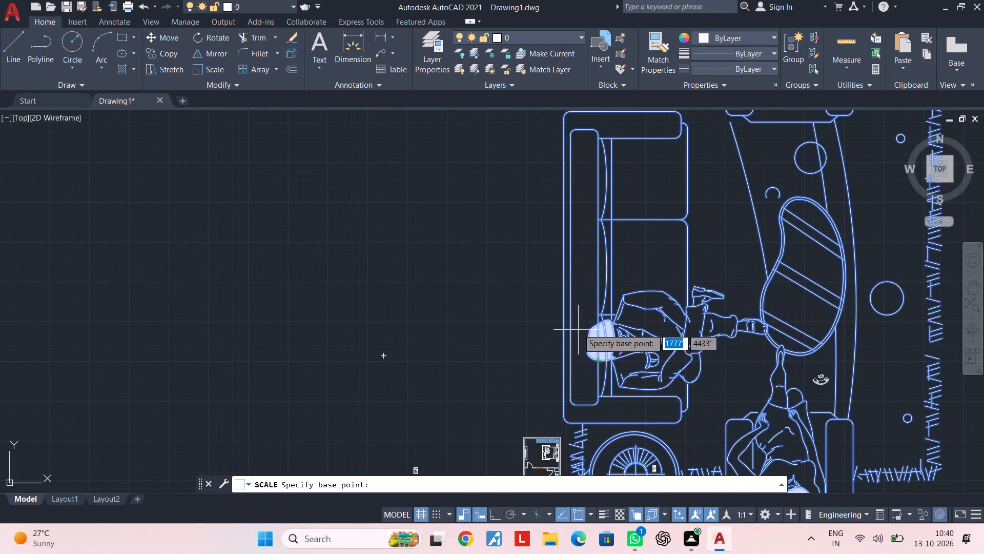
{"action": "left_click", "coordinate": [563, 286]}
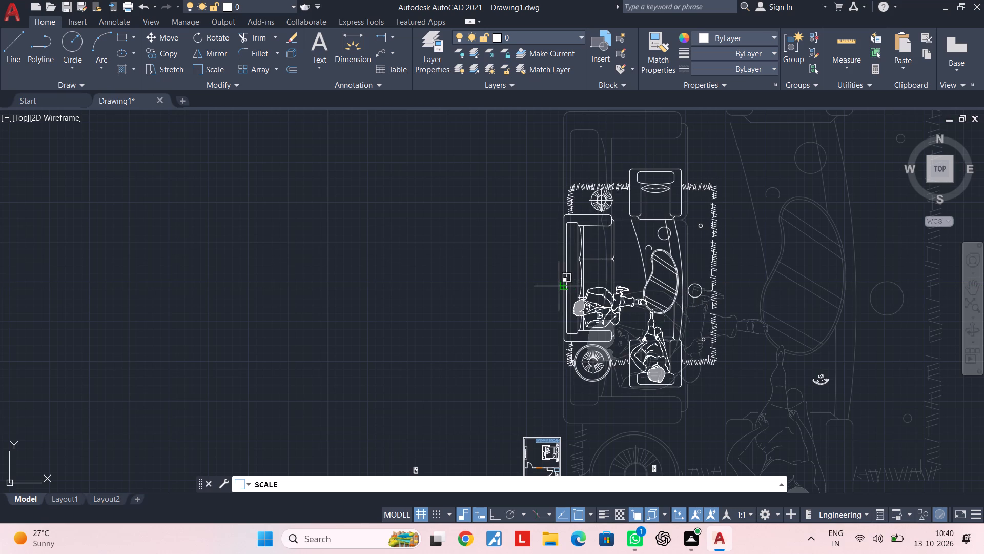
{"action": "left_click", "coordinate": [559, 286]}
{"action": "key", "text": "Escape"}
Scale the sofa set down freehand a second time, again from the sofa's back edge, closer to room size.
{"action": "scroll", "coordinate": [600, 328], "scroll_direction": "down", "scroll_amount": 1}
{"action": "key", "text": "Escape"}
{"action": "left_click", "coordinate": [611, 327]}
{"action": "type", "text": "sc"}
{"action": "key", "text": "space"}
{"action": "scroll", "coordinate": [563, 307], "scroll_direction": "up", "scroll_amount": 2}
{"action": "left_click", "coordinate": [593, 287]}
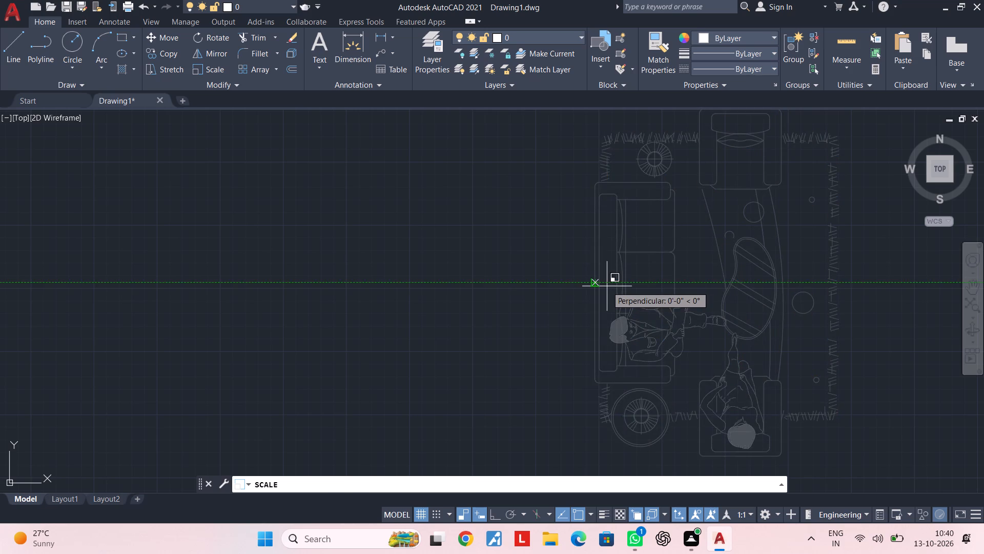
{"action": "scroll", "coordinate": [600, 286], "scroll_direction": "up", "scroll_amount": 3}
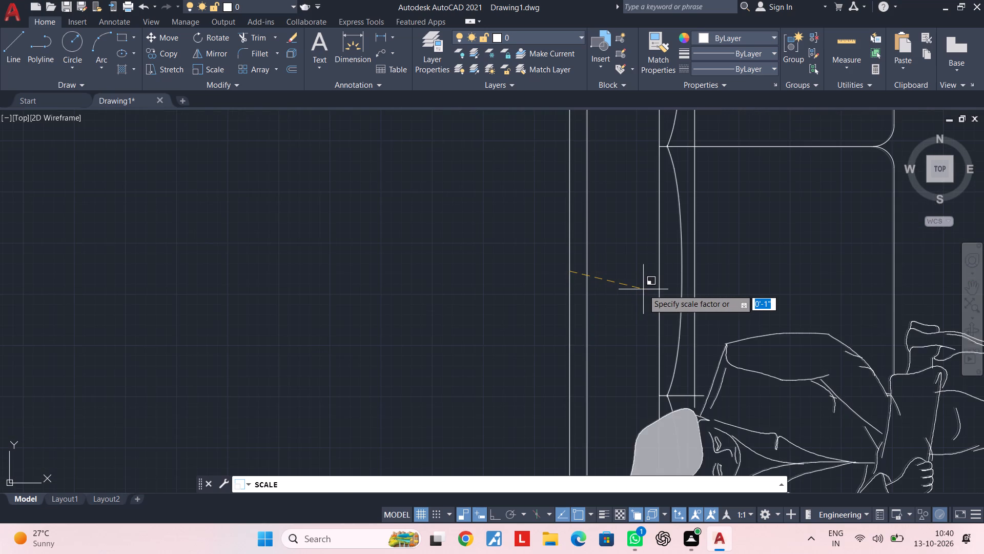
{"action": "scroll", "coordinate": [644, 289], "scroll_direction": "down", "scroll_amount": 2}
{"action": "scroll", "coordinate": [583, 300], "scroll_direction": "down", "scroll_amount": 3}
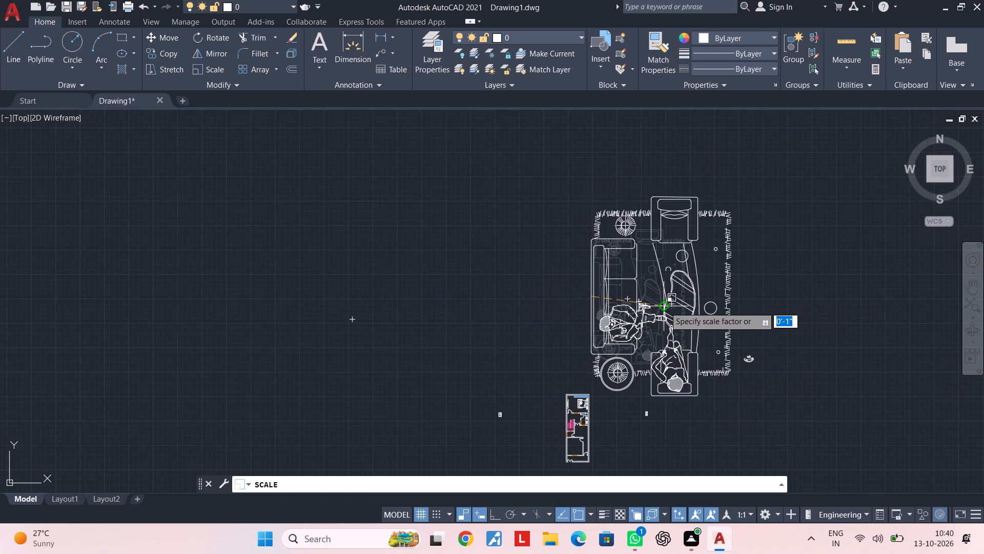
{"action": "left_click", "coordinate": [594, 307]}
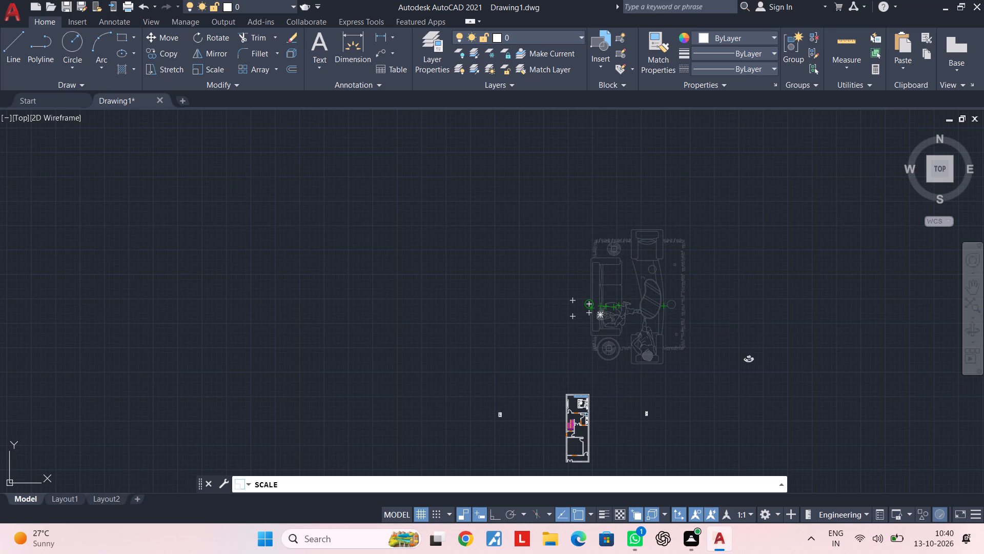
Move the sofa set into the living room at the front of the house, with the sofa along the west wall.
{"action": "scroll", "coordinate": [592, 300], "scroll_direction": "up", "scroll_amount": 5}
{"action": "left_click", "coordinate": [610, 296]}
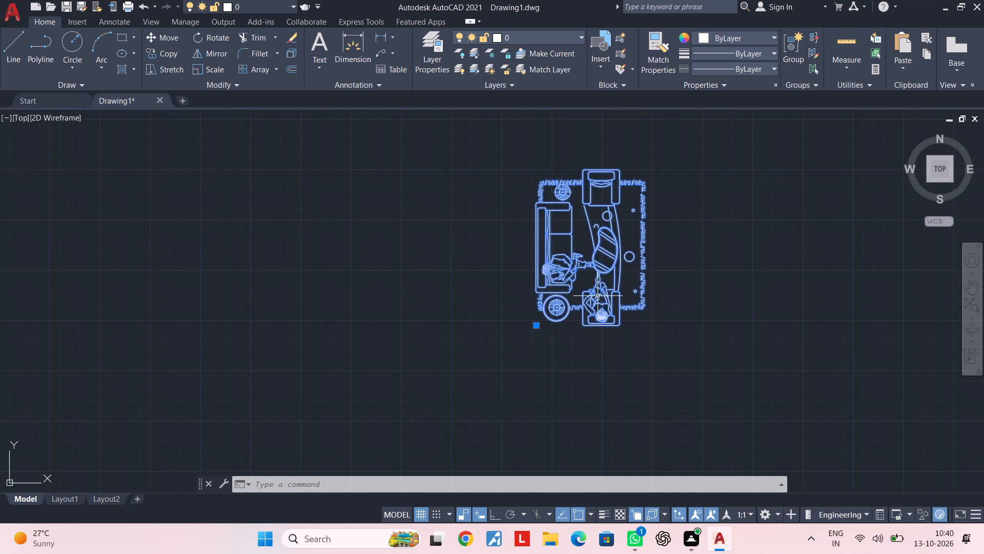
{"action": "key", "text": "m"}
{"action": "key", "text": "space"}
{"action": "left_click", "coordinate": [598, 252]}
{"action": "scroll", "coordinate": [627, 410], "scroll_direction": "down", "scroll_amount": 4}
{"action": "middle_click_drag", "start_coordinate": [627, 393], "coordinate": [554, 126]}
{"action": "middle_click_drag", "start_coordinate": [565, 262], "coordinate": [587, 228]}
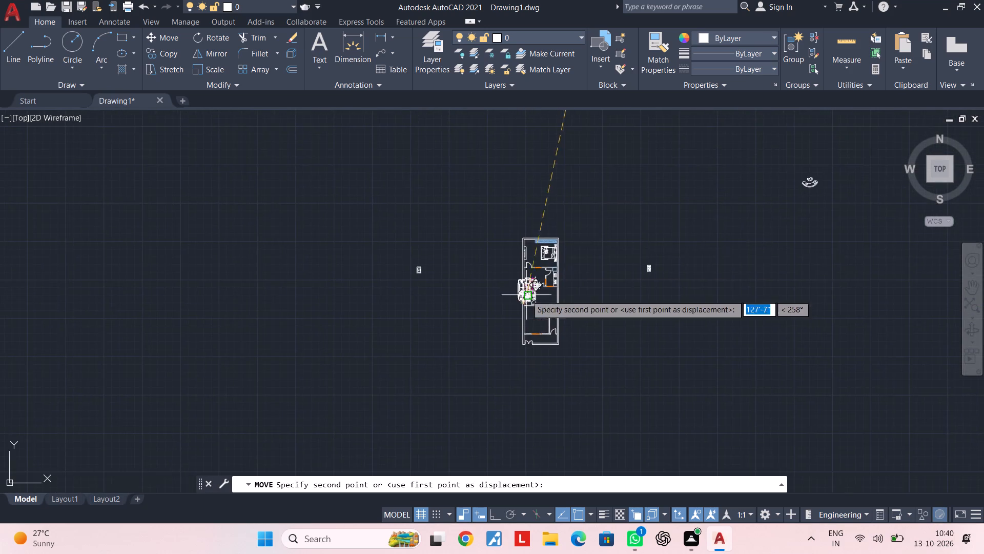
{"action": "scroll", "coordinate": [531, 312], "scroll_direction": "up", "scroll_amount": 4}
{"action": "middle_click_drag", "start_coordinate": [532, 338], "coordinate": [600, 247]}
{"action": "scroll", "coordinate": [603, 289], "scroll_direction": "up", "scroll_amount": 1}
{"action": "middle_click_drag", "start_coordinate": [593, 288], "coordinate": [604, 257]}
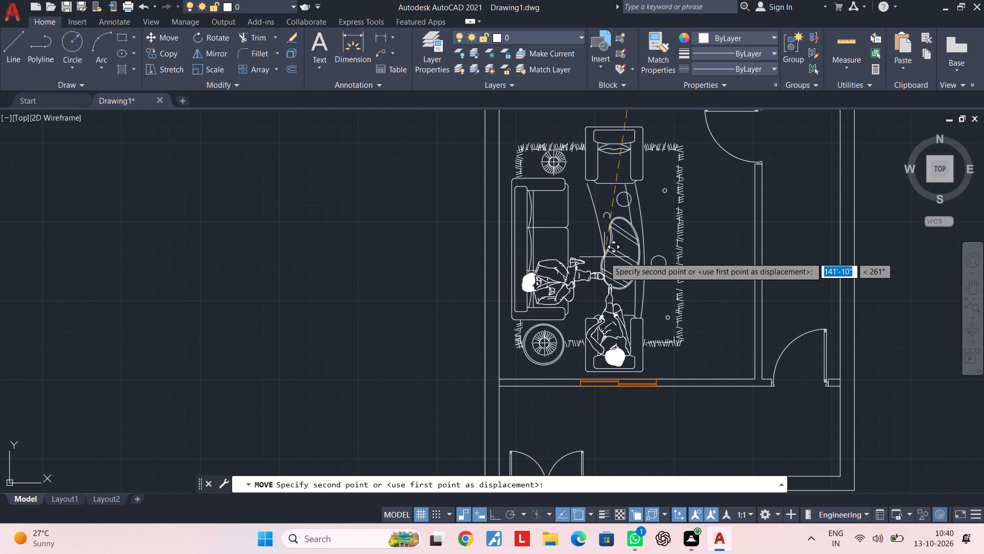
{"action": "left_click_drag", "start_coordinate": [600, 250], "coordinate": [599, 256]}
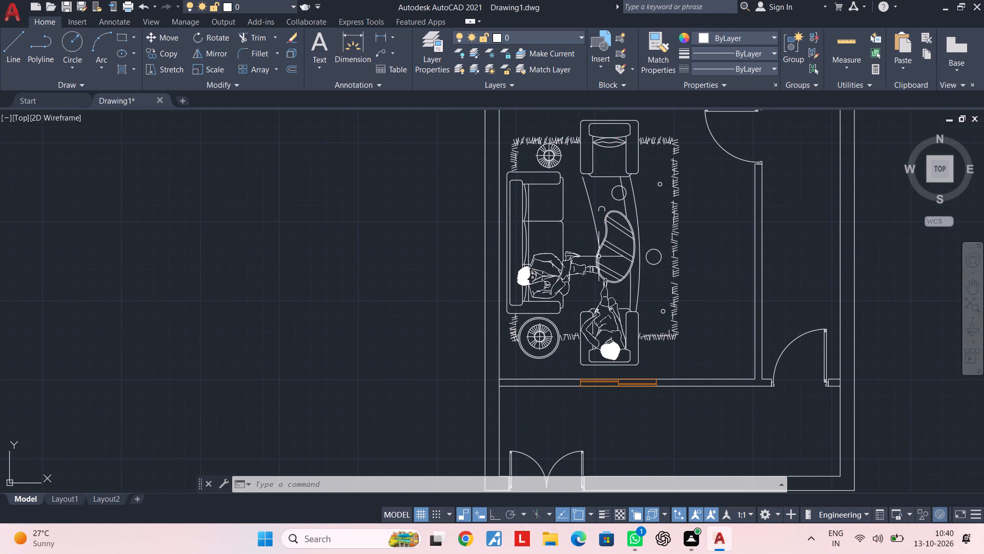
{"action": "scroll", "coordinate": [616, 255], "scroll_direction": "down", "scroll_amount": 2}
{"action": "middle_click_drag", "start_coordinate": [616, 255], "coordinate": [602, 280]}
{"action": "key", "text": "Escape"}
{"action": "key", "text": "Escape"}
{"action": "key", "text": "Escape"}
{"action": "key", "text": "Escape"}
Scale the sofa set down freehand about the sofa's back edge so it leaves clear floor space in the living room.
{"action": "scroll", "coordinate": [602, 280], "scroll_direction": "up", "scroll_amount": 2}
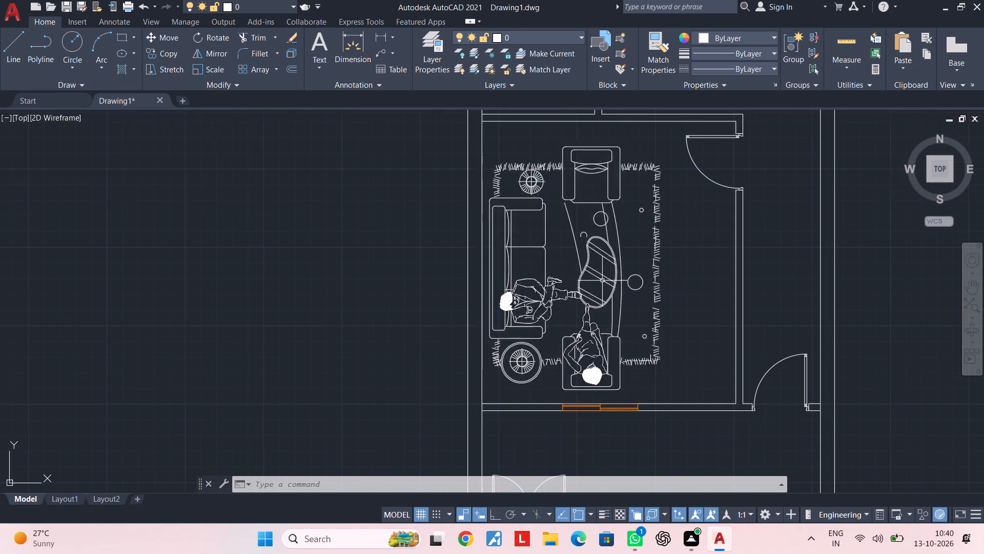
{"action": "left_click", "coordinate": [601, 281]}
{"action": "type", "text": "sc"}
{"action": "key", "text": "space"}
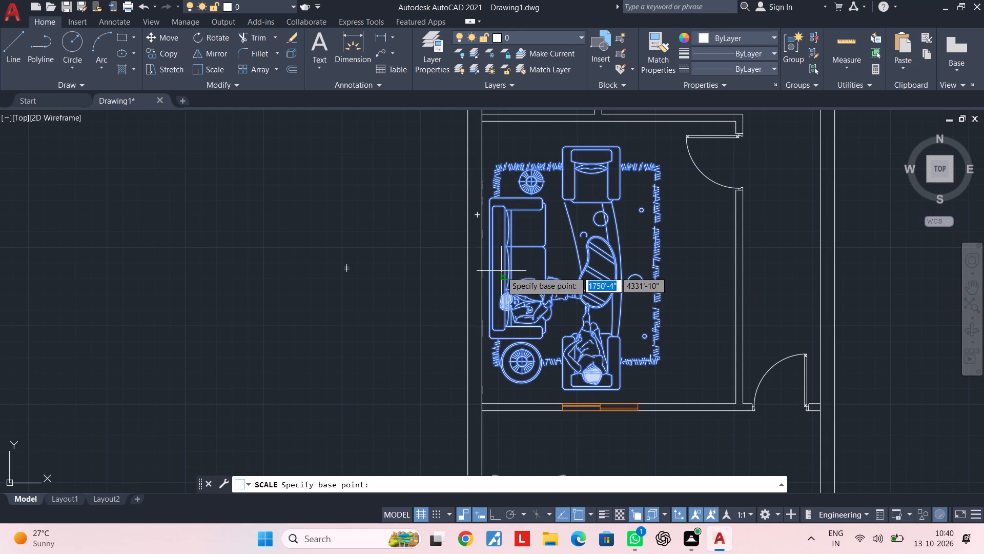
{"action": "left_click", "coordinate": [487, 270]}
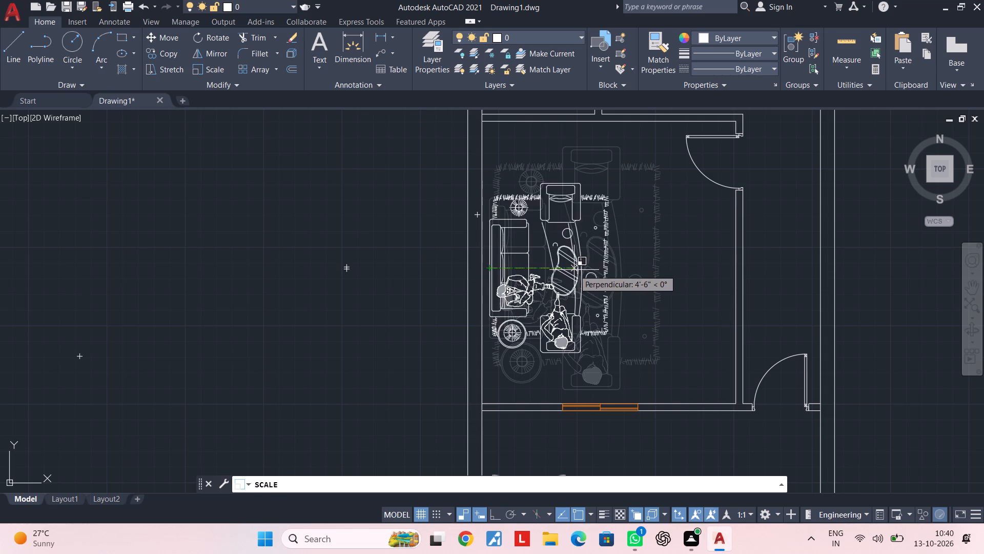
{"action": "left_click", "coordinate": [576, 270]}
{"action": "key", "text": "Escape"}
{"action": "key", "text": "Escape"}
Copy the TV unit from the bedroom's west wall to the empty area east of the living room.
{"action": "scroll", "coordinate": [607, 274], "scroll_direction": "down", "scroll_amount": 2}
{"action": "middle_click_drag", "start_coordinate": [625, 262], "coordinate": [586, 281]}
{"action": "scroll", "coordinate": [581, 278], "scroll_direction": "up", "scroll_amount": 1}
{"action": "middle_click_drag", "start_coordinate": [603, 283], "coordinate": [600, 284]}
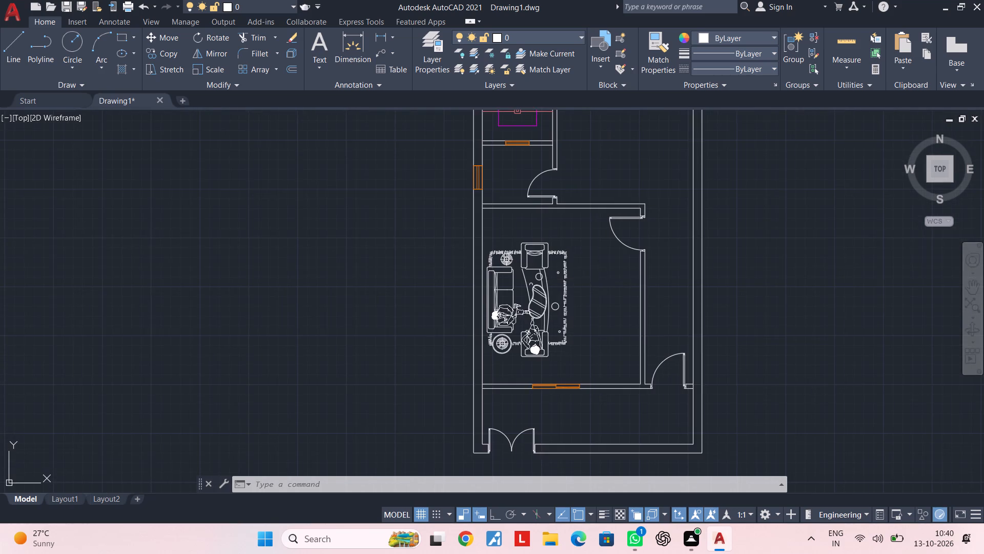
{"action": "middle_click_drag", "start_coordinate": [600, 284], "coordinate": [562, 289]}
{"action": "key", "text": "Escape"}
{"action": "key", "text": "Escape"}
{"action": "scroll", "coordinate": [563, 279], "scroll_direction": "down", "scroll_amount": 3}
{"action": "middle_click_drag", "start_coordinate": [567, 281], "coordinate": [558, 367]}
{"action": "scroll", "coordinate": [534, 290], "scroll_direction": "up", "scroll_amount": 4}
{"action": "middle_click_drag", "start_coordinate": [519, 251], "coordinate": [520, 313]}
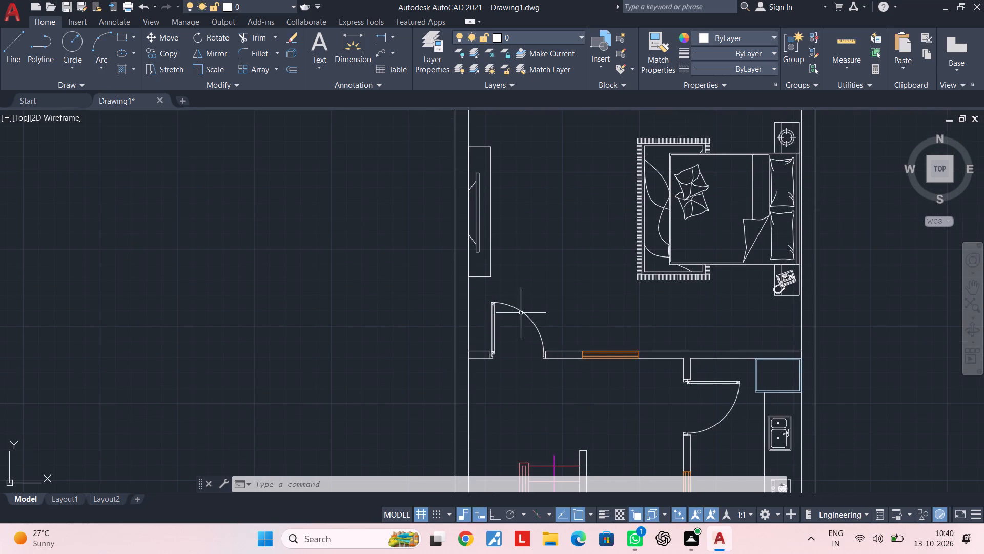
{"action": "key", "text": "Escape"}
{"action": "key", "text": "Escape"}
{"action": "middle_click_drag", "start_coordinate": [508, 243], "coordinate": [514, 292]}
{"action": "scroll", "coordinate": [507, 262], "scroll_direction": "up", "scroll_amount": 1}
{"action": "left_click", "coordinate": [508, 251]}
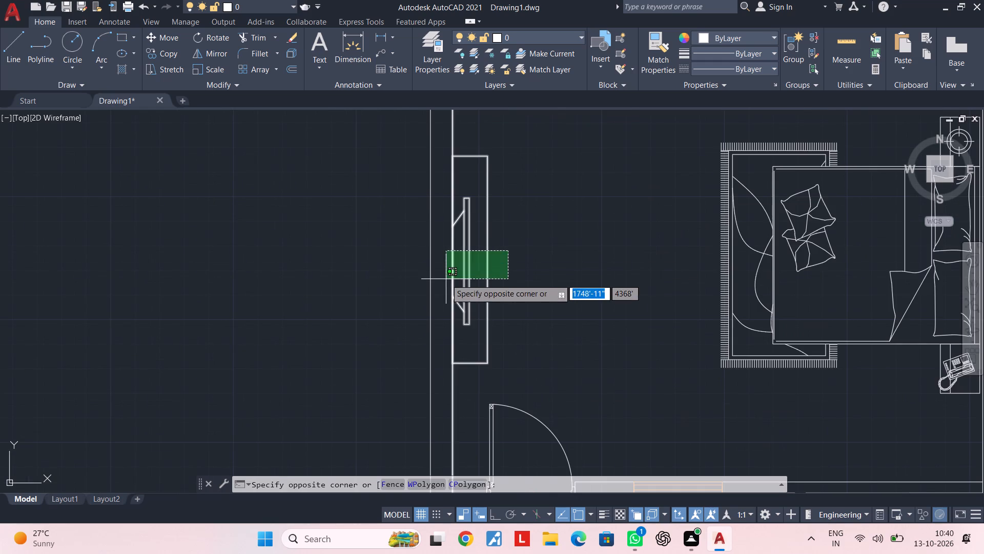
{"action": "left_click", "coordinate": [464, 278]}
{"action": "type", "text": "co"}
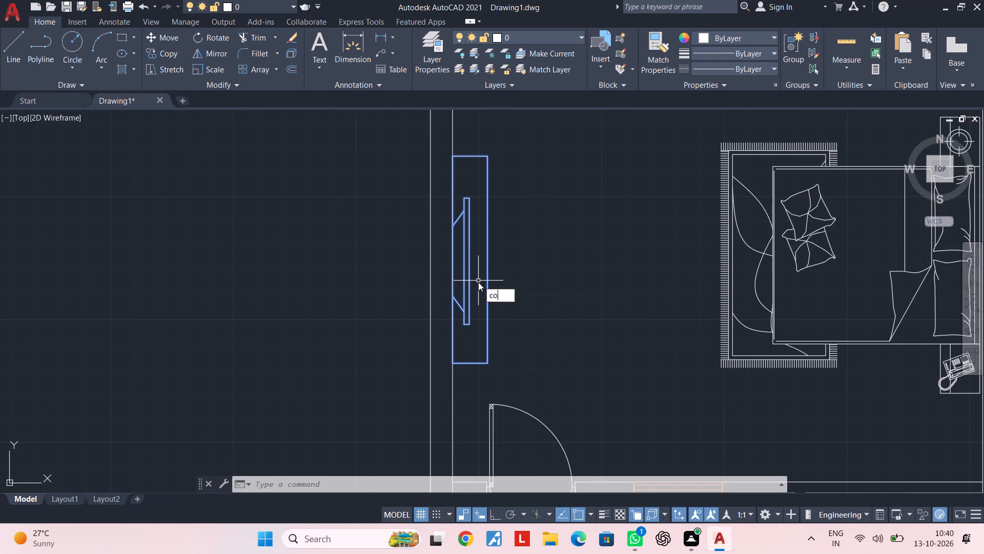
{"action": "key", "text": "space"}
{"action": "left_click_drag", "start_coordinate": [478, 279], "coordinate": [493, 278]}
{"action": "scroll", "coordinate": [788, 275], "scroll_direction": "down", "scroll_amount": 2}
{"action": "middle_click_drag", "start_coordinate": [788, 276], "coordinate": [420, 187]}
{"action": "middle_click_drag", "start_coordinate": [526, 256], "coordinate": [537, 167]}
{"action": "middle_click_drag", "start_coordinate": [567, 351], "coordinate": [566, 247]}
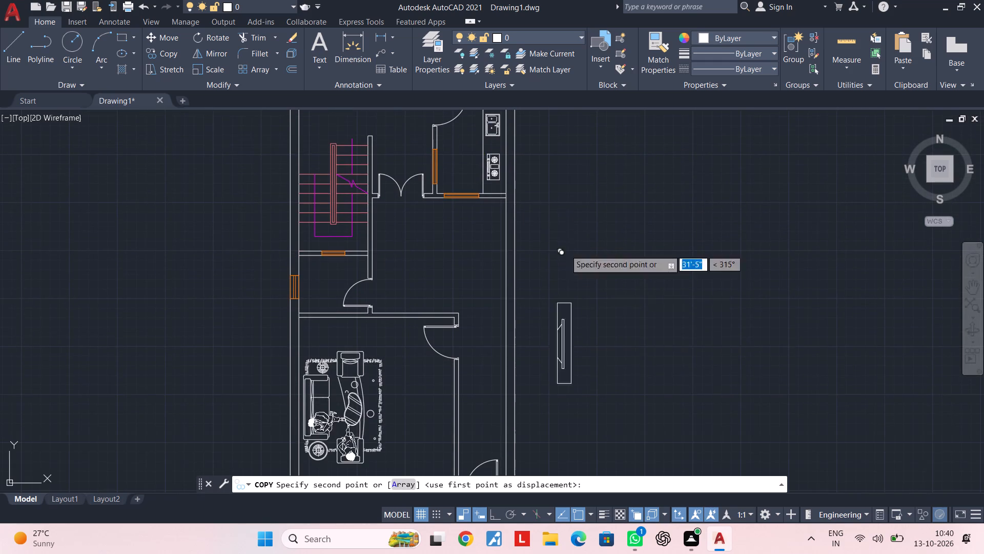
{"action": "middle_click_drag", "start_coordinate": [550, 358], "coordinate": [551, 261]}
{"action": "left_click", "coordinate": [594, 332]}
{"action": "key", "text": "Escape"}
{"action": "key", "text": "Escape"}
Mirror the copied TV unit about a vertical line with Ortho on, erasing the source objects.
{"action": "left_click", "coordinate": [631, 249]}
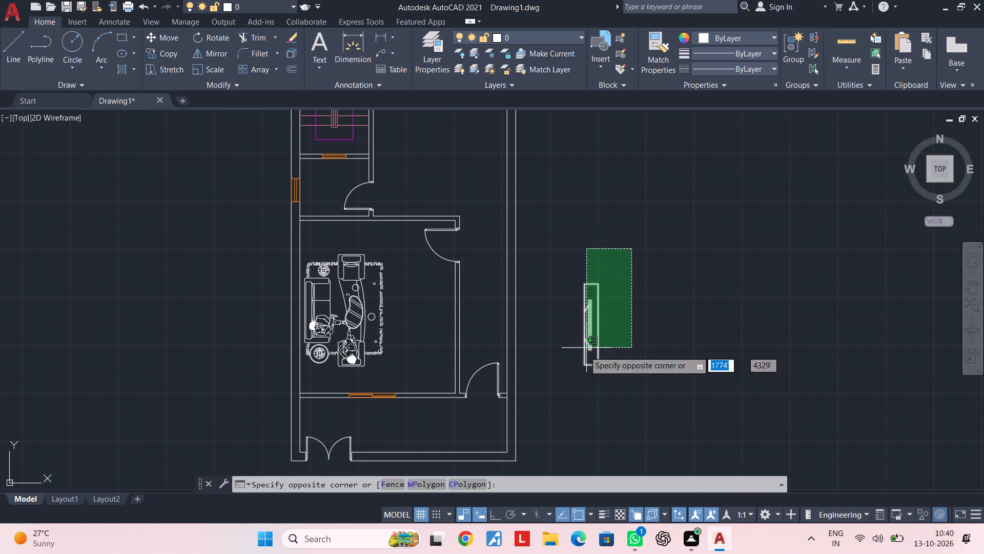
{"action": "left_click", "coordinate": [566, 397]}
{"action": "type", "text": "mi"}
{"action": "key", "text": "space"}
{"action": "left_click", "coordinate": [635, 276]}
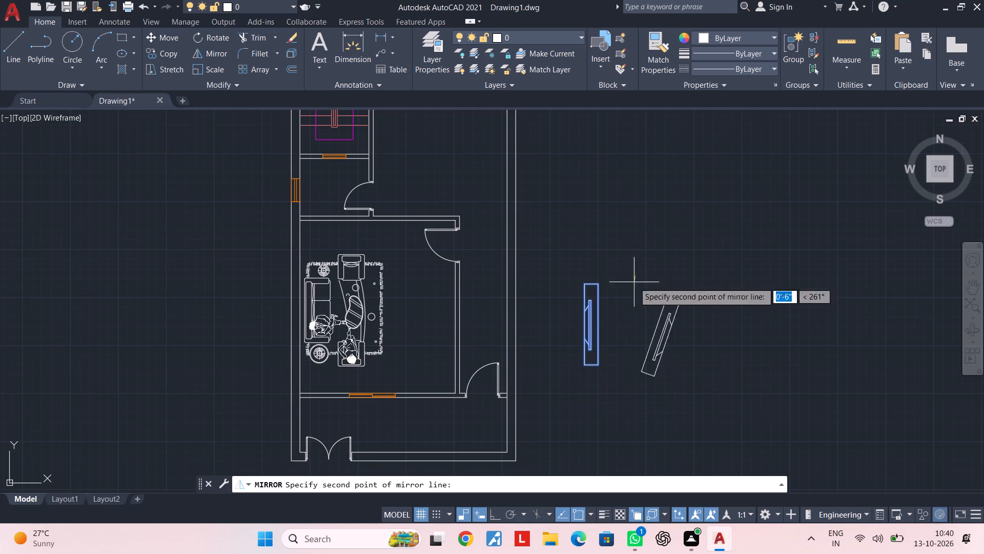
{"action": "left_click", "coordinate": [488, 506]}
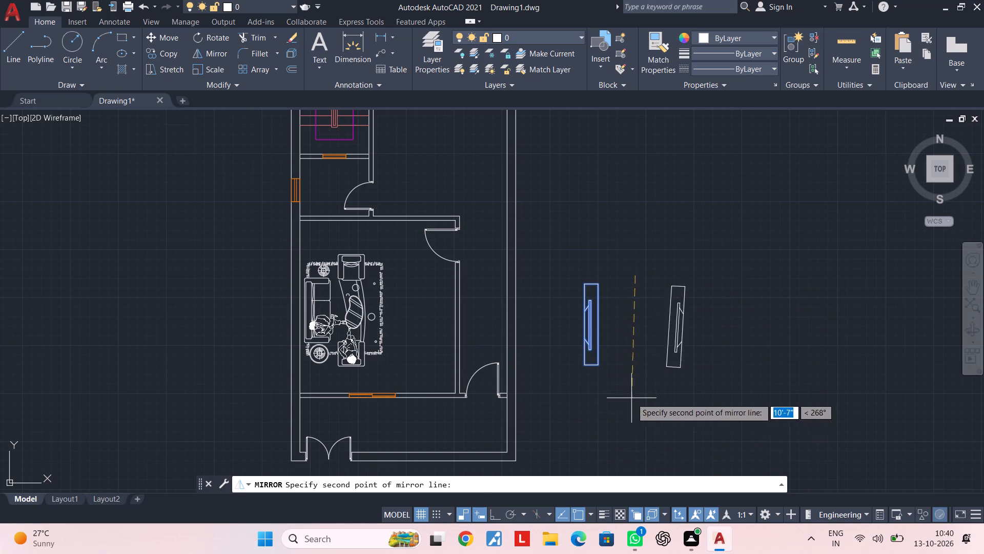
{"action": "left_click", "coordinate": [496, 513]}
{"action": "left_click", "coordinate": [663, 399]}
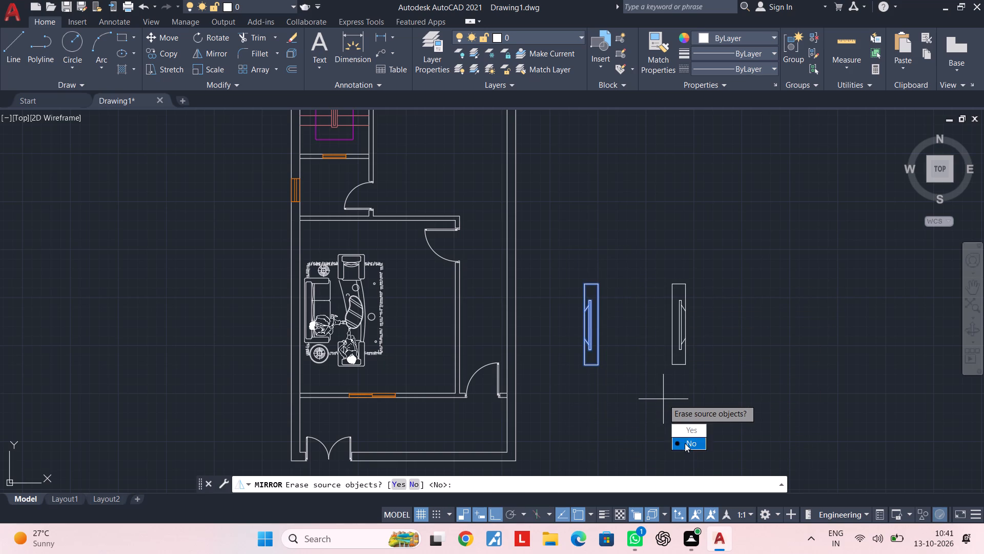
{"action": "left_click_drag", "start_coordinate": [685, 437], "coordinate": [663, 399]}
Copy the mirrored TV unit about 20'-0" west onto the living room's east wall, facing the sofa set.
{"action": "left_click", "coordinate": [738, 238]}
{"action": "left_click", "coordinate": [650, 394]}
{"action": "type", "text": "co"}
{"action": "key", "text": "space"}
{"action": "scroll", "coordinate": [689, 374], "scroll_direction": "up", "scroll_amount": 1}
{"action": "left_click", "coordinate": [683, 361]}
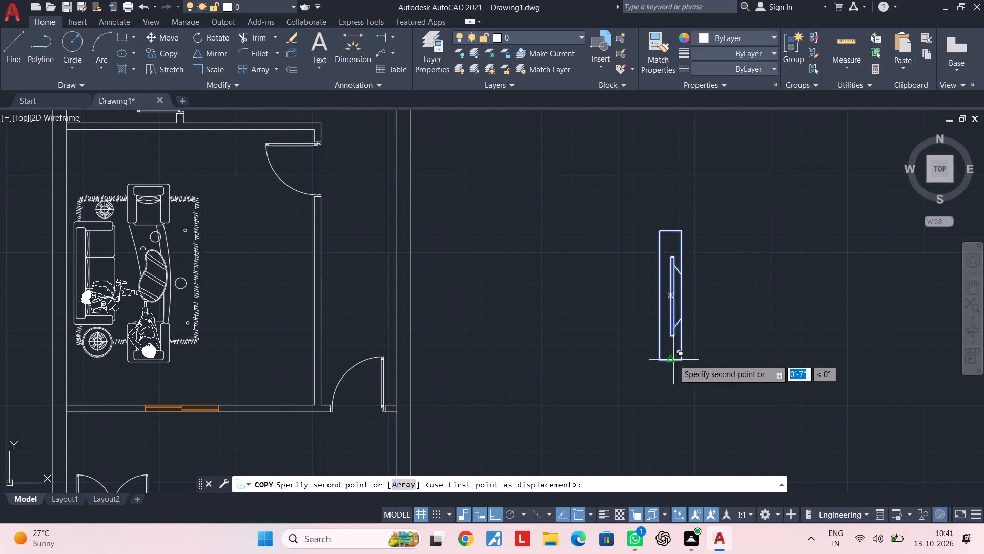
{"action": "middle_click_drag", "start_coordinate": [391, 351], "coordinate": [599, 362]}
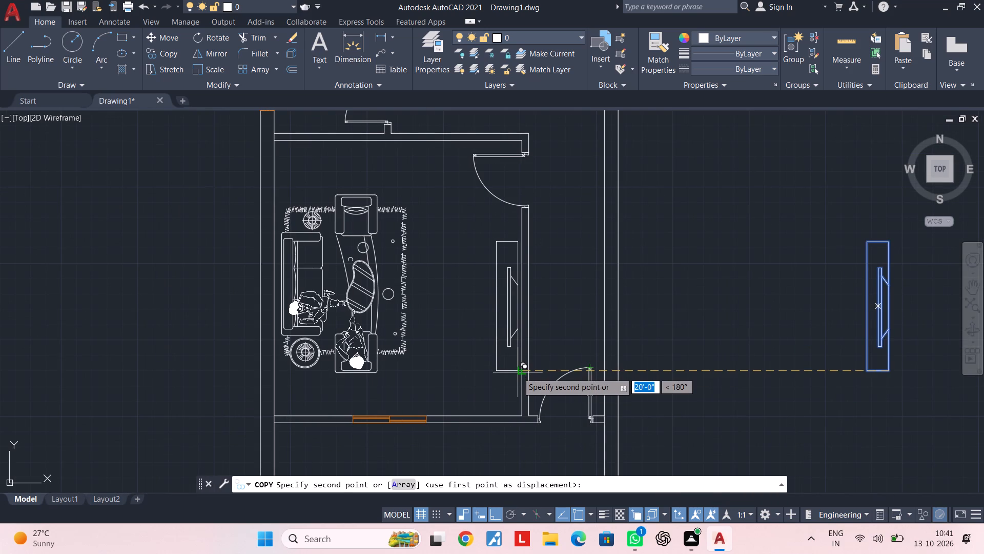
{"action": "left_click", "coordinate": [518, 372]}
{"action": "key", "text": "Escape"}
{"action": "key", "text": "Escape"}
Finish the copy and delete the leftover mirrored TV unit in the empty area east of the house plan.
{"action": "middle_click_drag", "start_coordinate": [837, 361], "coordinate": [746, 358]}
{"action": "key", "text": "Escape"}
{"action": "left_click_drag", "start_coordinate": [874, 245], "coordinate": [866, 276]}
{"action": "left_click", "coordinate": [765, 402]}
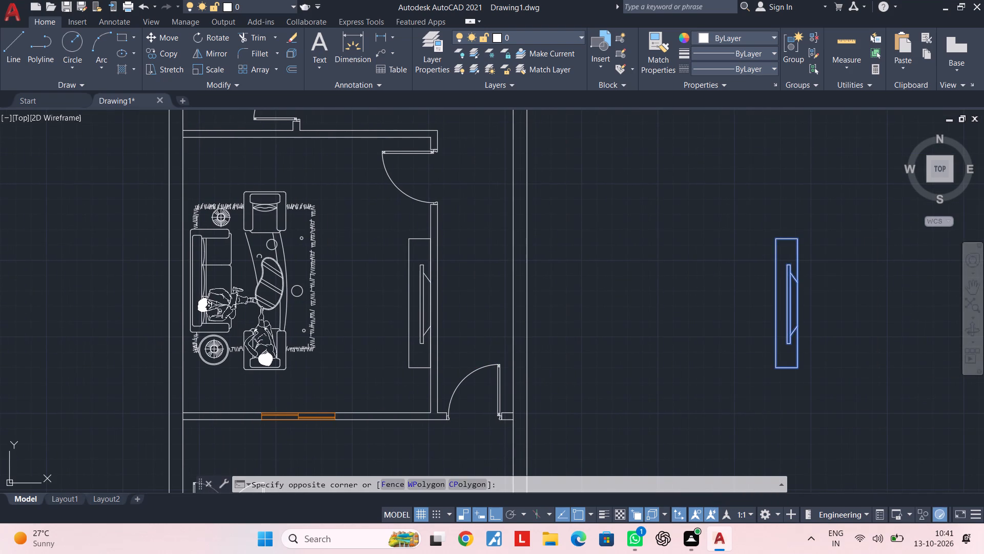
{"action": "key", "text": "Delete"}
{"action": "key", "text": "Escape"}
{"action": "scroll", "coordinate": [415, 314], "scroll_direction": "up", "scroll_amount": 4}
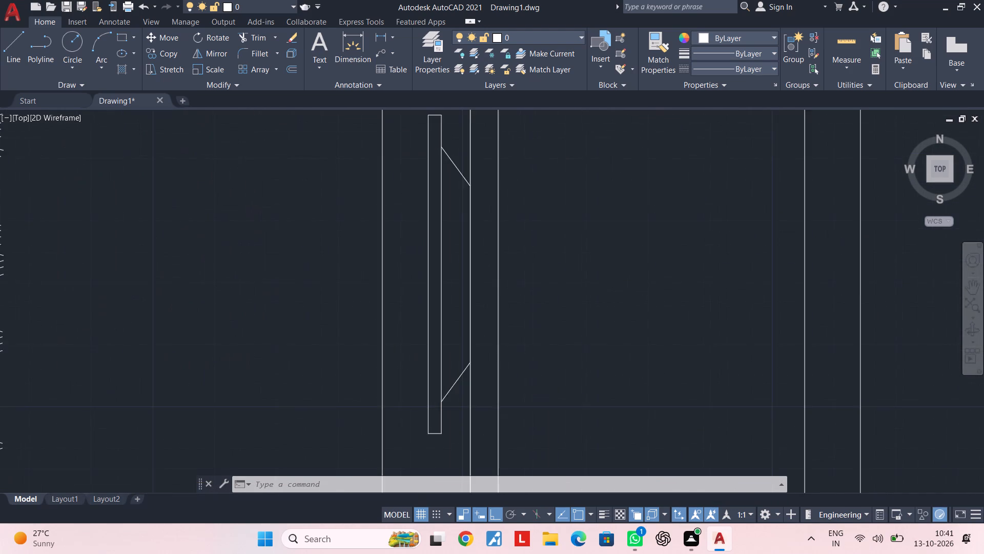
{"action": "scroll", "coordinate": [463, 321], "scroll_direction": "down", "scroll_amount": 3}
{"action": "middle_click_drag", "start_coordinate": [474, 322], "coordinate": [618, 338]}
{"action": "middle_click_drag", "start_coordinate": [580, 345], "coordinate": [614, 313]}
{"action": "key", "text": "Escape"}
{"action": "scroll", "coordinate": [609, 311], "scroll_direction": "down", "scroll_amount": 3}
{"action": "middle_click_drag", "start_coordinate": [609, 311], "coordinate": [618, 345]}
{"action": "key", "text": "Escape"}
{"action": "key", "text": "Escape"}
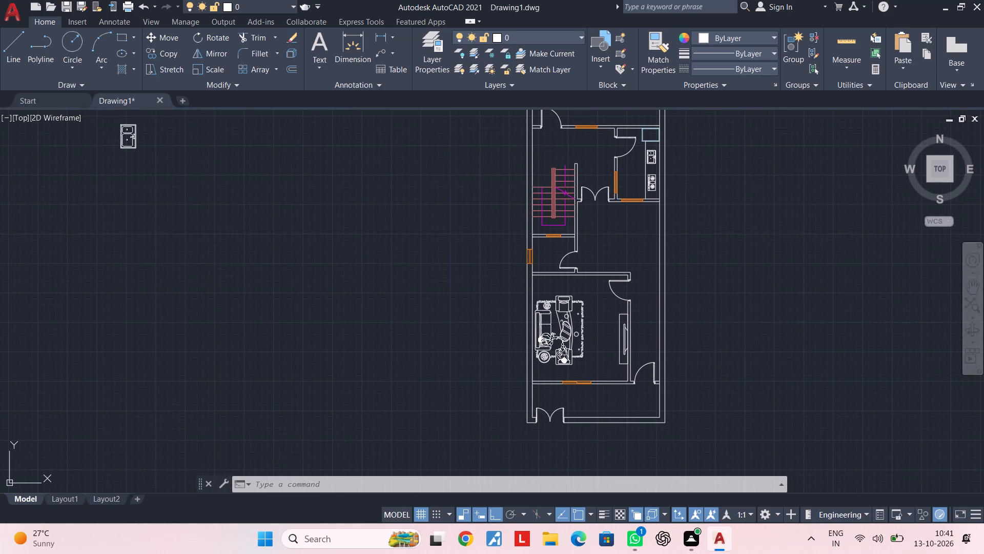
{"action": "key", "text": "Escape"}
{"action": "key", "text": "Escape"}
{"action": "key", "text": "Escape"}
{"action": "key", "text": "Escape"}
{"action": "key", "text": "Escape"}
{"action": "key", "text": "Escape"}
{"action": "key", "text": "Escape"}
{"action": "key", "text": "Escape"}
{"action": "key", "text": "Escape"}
Load the 05-02-sinks drawing from the Kitchen block folder into DesignCenter and open its blocks.
{"action": "middle_click_drag", "start_coordinate": [611, 227], "coordinate": [613, 252]}
{"action": "key", "text": "Escape"}
{"action": "middle_click_drag", "start_coordinate": [606, 274], "coordinate": [616, 256]}
{"action": "key", "text": "Escape"}
{"action": "scroll", "coordinate": [551, 265], "scroll_direction": "up", "scroll_amount": 2}
{"action": "middle_click_drag", "start_coordinate": [581, 264], "coordinate": [598, 255]}
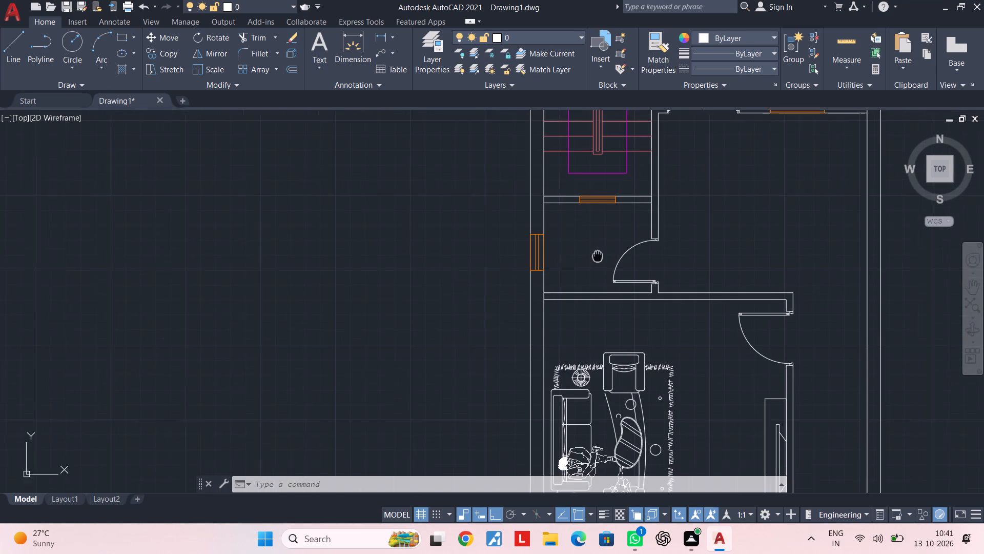
{"action": "middle_click_drag", "start_coordinate": [598, 255], "coordinate": [607, 252]}
{"action": "key", "text": "Escape"}
{"action": "key", "text": "Escape"}
{"action": "type", "text": "adc"}
{"action": "key", "text": "space"}
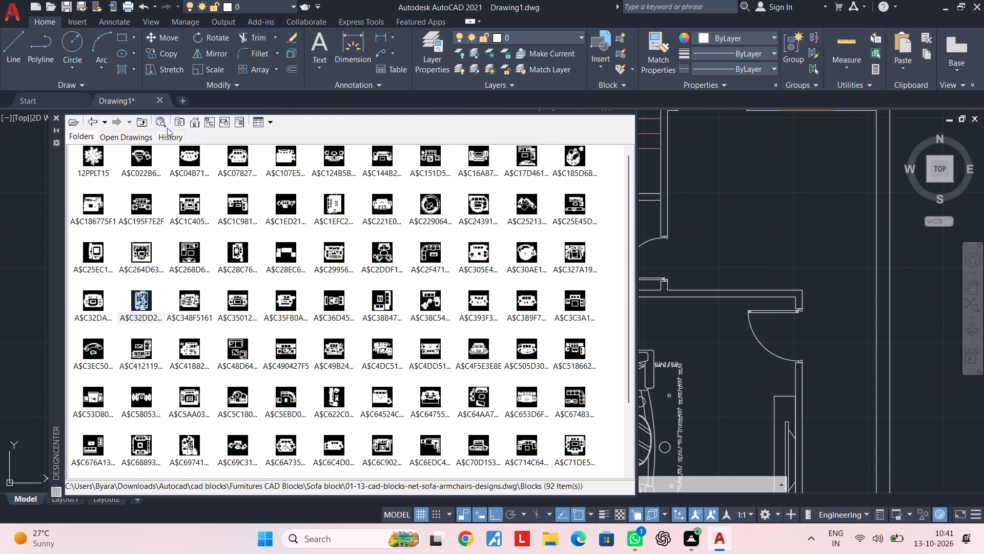
{"action": "left_click", "coordinate": [74, 122]}
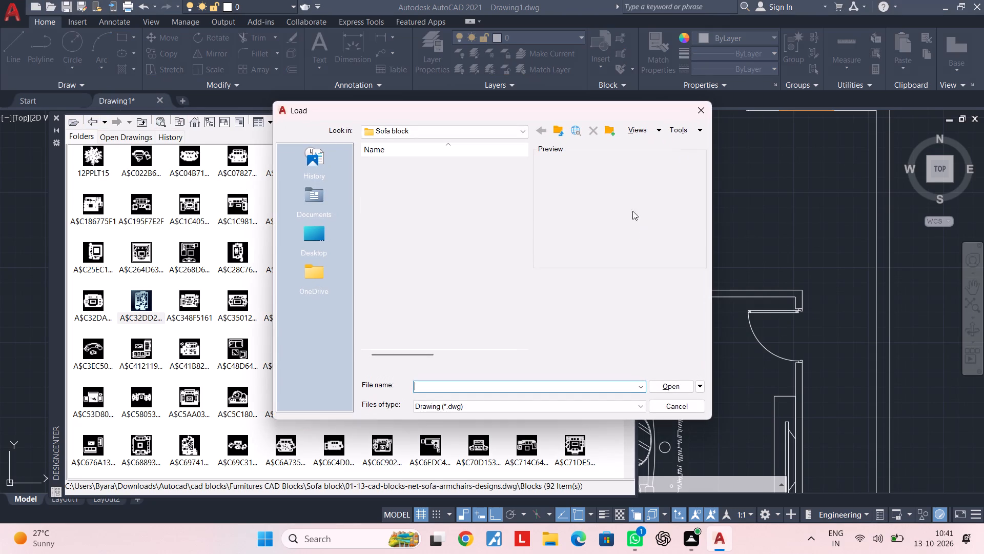
{"action": "left_click", "coordinate": [481, 134]}
{"action": "double_click", "coordinate": [475, 226]}
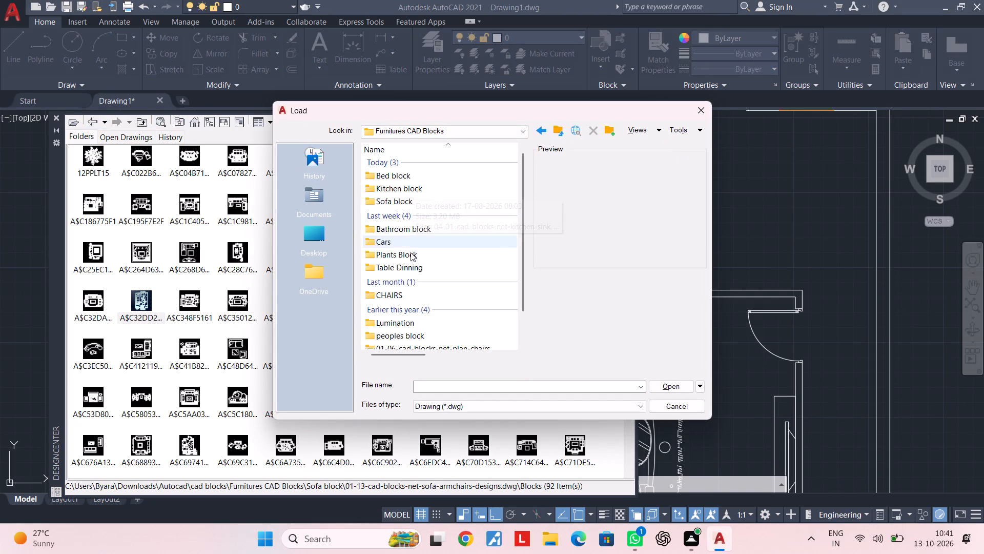
{"action": "double_click", "coordinate": [416, 193]}
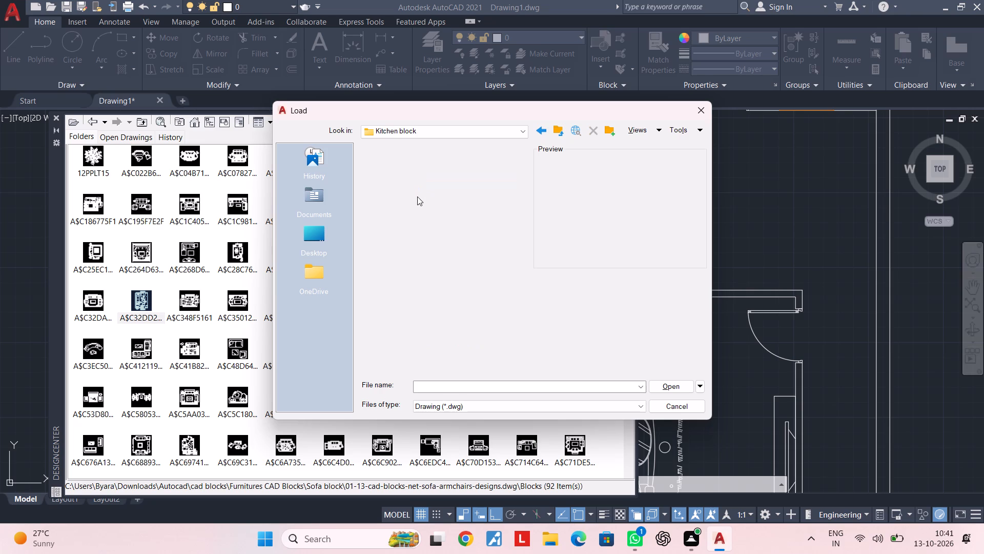
{"action": "double_click", "coordinate": [423, 233]}
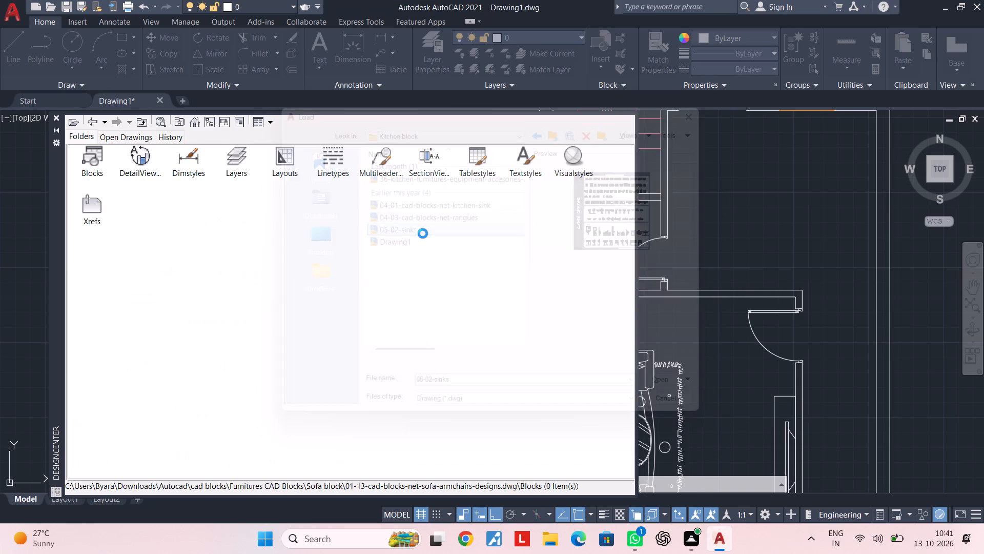
{"action": "double_click", "coordinate": [85, 156]}
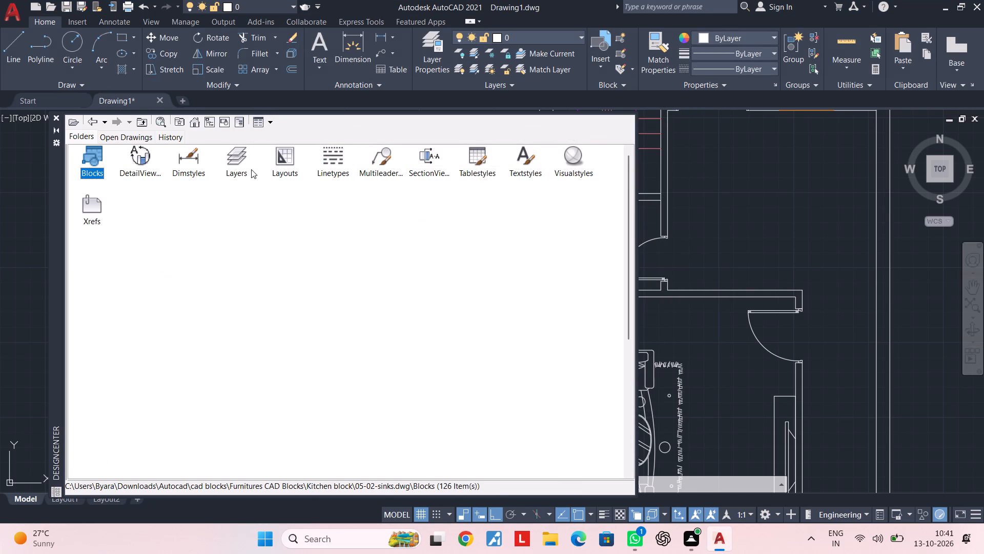
Place the round sink block A$C0E746A5D in the hall east of the small room below the stairs, and close DesignCenter.
{"action": "double_click", "coordinate": [285, 200]}
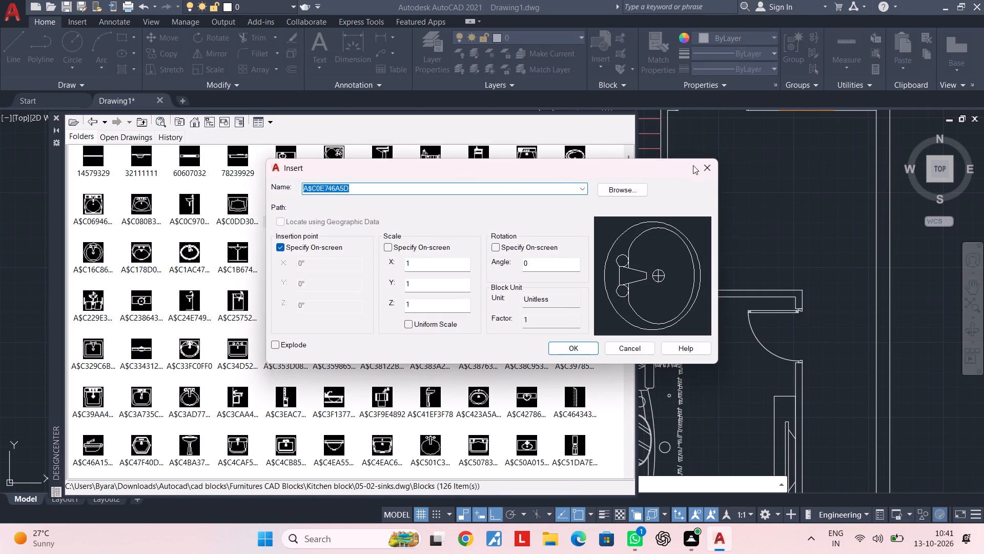
{"action": "left_click", "coordinate": [705, 164]}
{"action": "left_click_drag", "start_coordinate": [289, 205], "coordinate": [722, 209]}
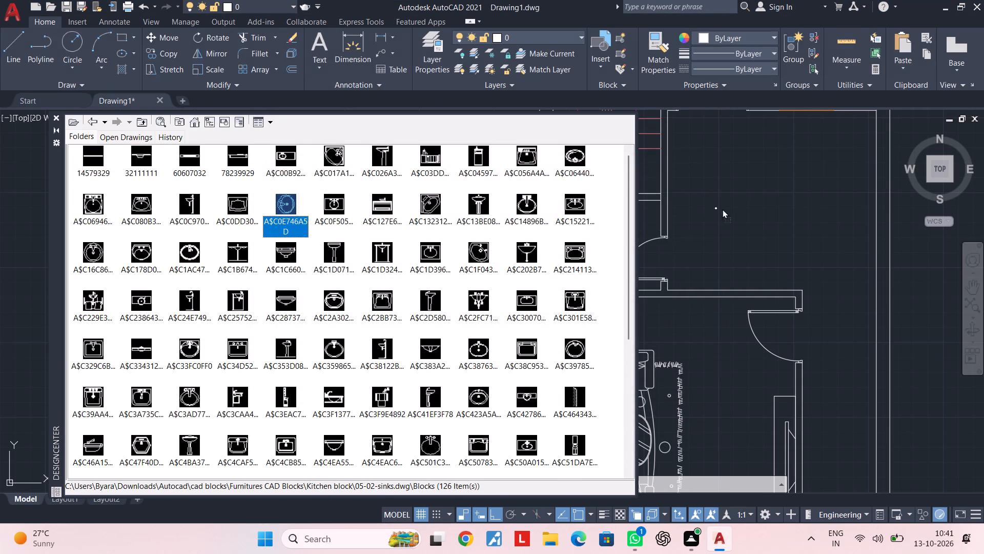
{"action": "left_click_drag", "start_coordinate": [722, 209], "coordinate": [749, 209]}
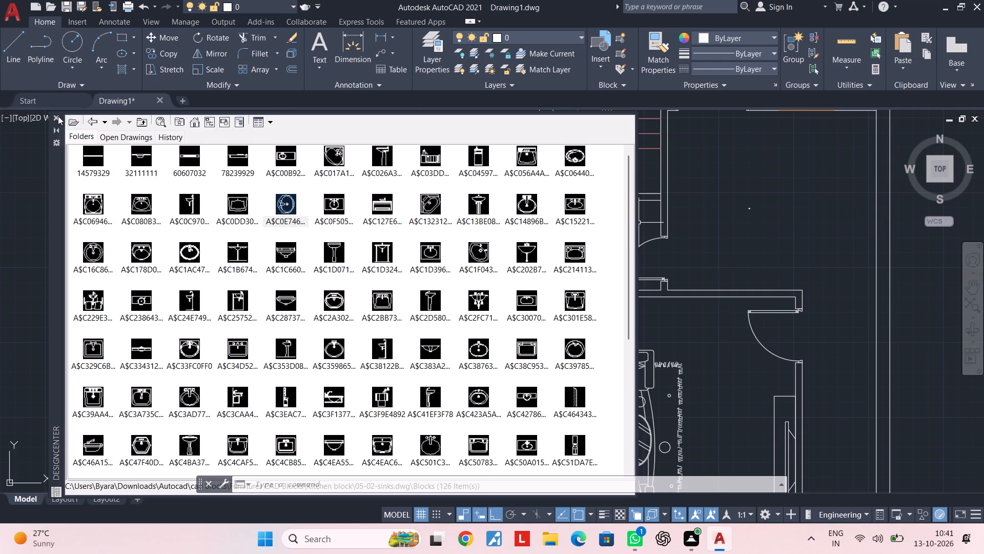
{"action": "left_click", "coordinate": [58, 116]}
Reopen DesignCenter, load the 05-01-WC drawing from the Bathroom block folder and open its blocks.
{"action": "type", "text": "adc"}
{"action": "key", "text": "space"}
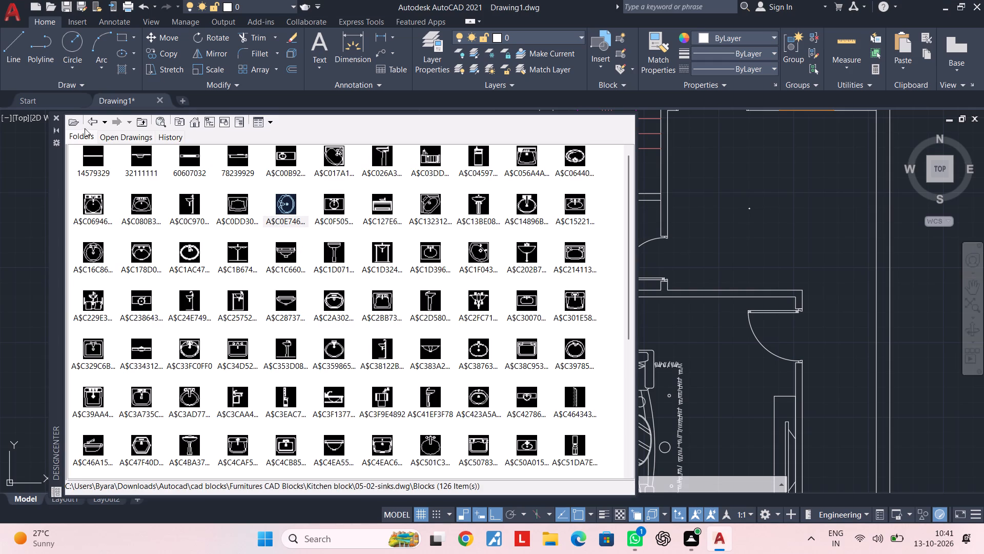
{"action": "left_click", "coordinate": [72, 124]}
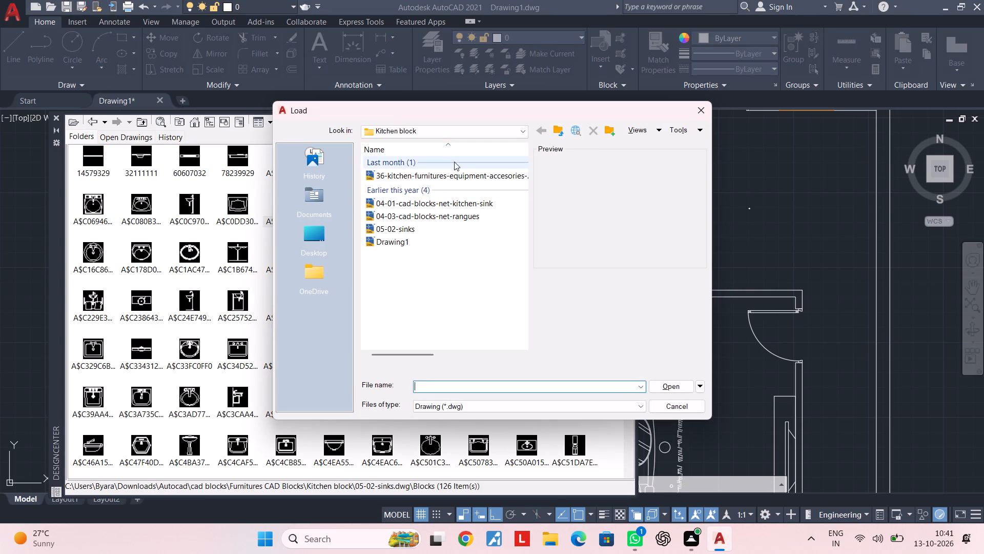
{"action": "left_click", "coordinate": [459, 134]}
{"action": "left_click", "coordinate": [503, 227]}
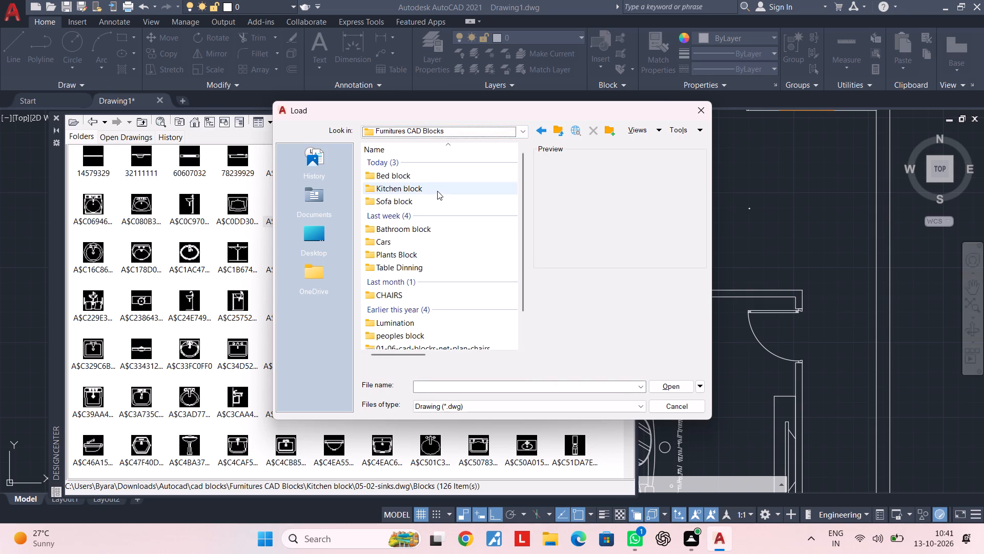
{"action": "double_click", "coordinate": [399, 233]}
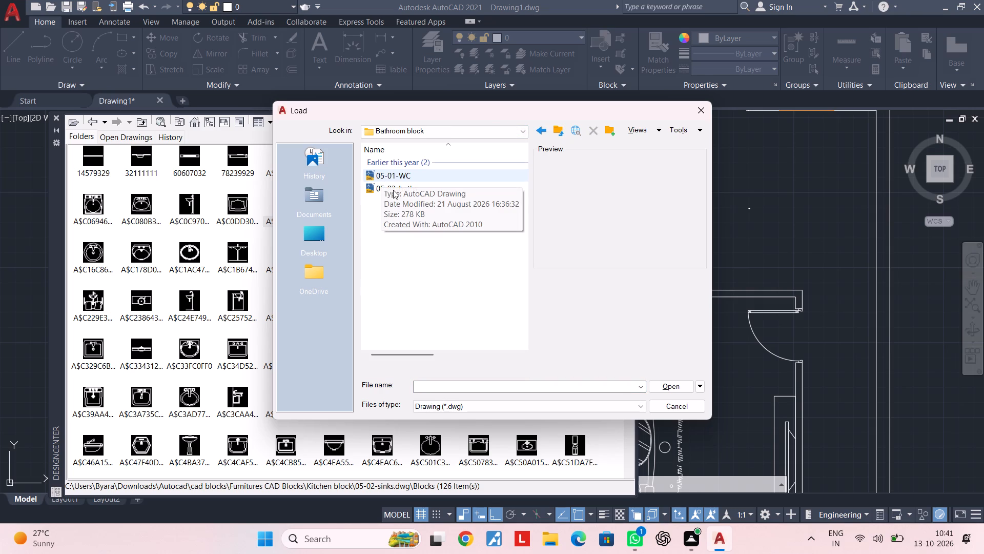
{"action": "left_click", "coordinate": [413, 192]}
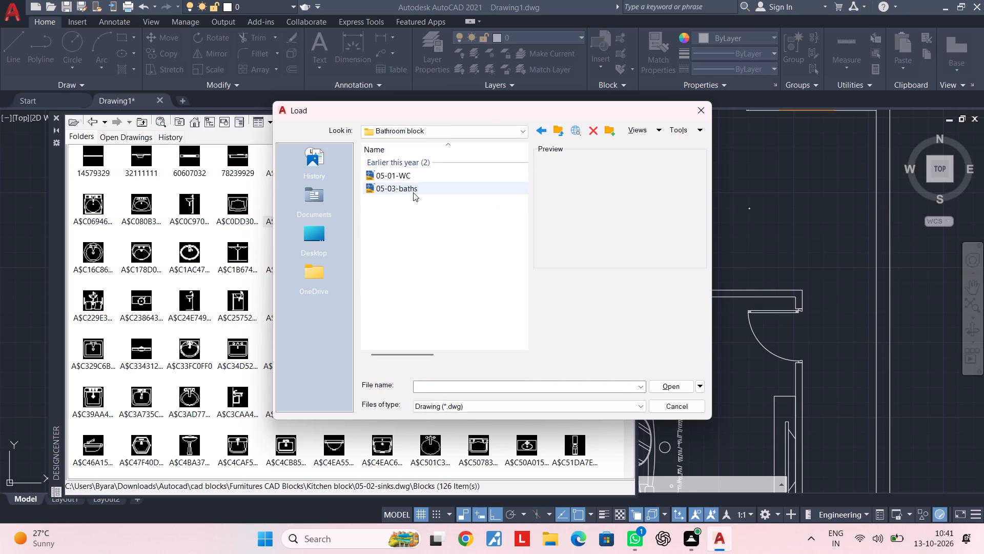
{"action": "triple_click", "coordinate": [413, 180]}
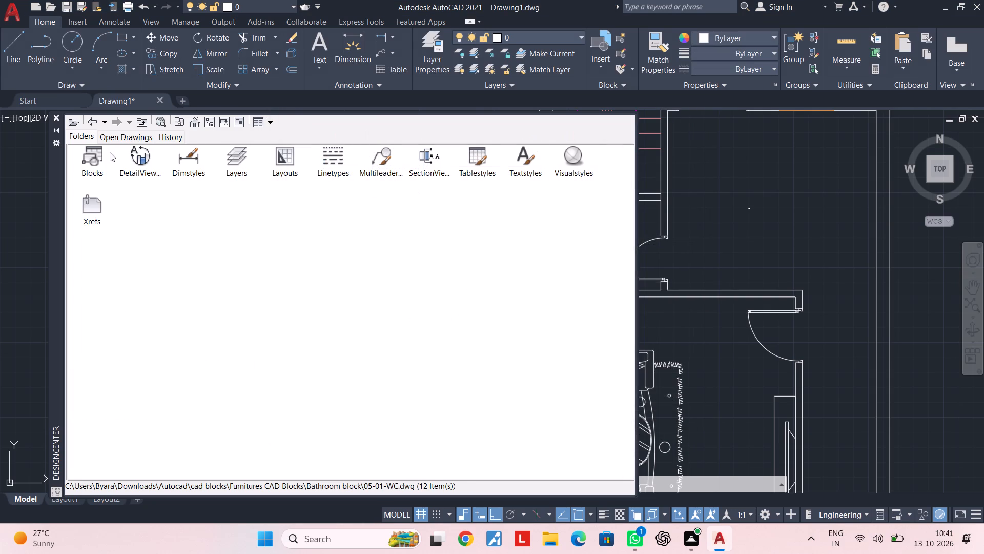
{"action": "double_click", "coordinate": [105, 150]}
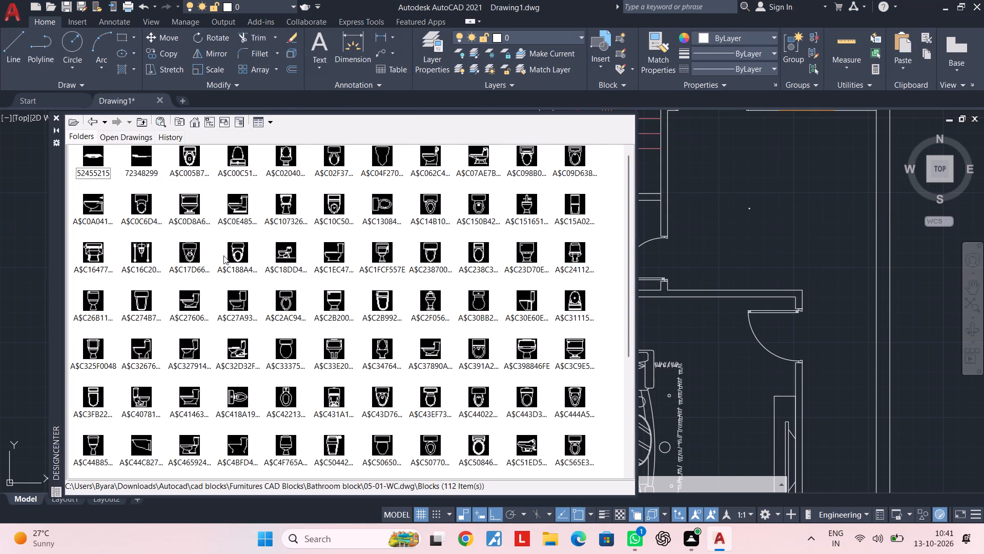
Browse the WC blocks and preview several top-view toilets to find a suitable one for the bathroom.
{"action": "scroll", "coordinate": [281, 278], "scroll_direction": "down", "scroll_amount": 1}
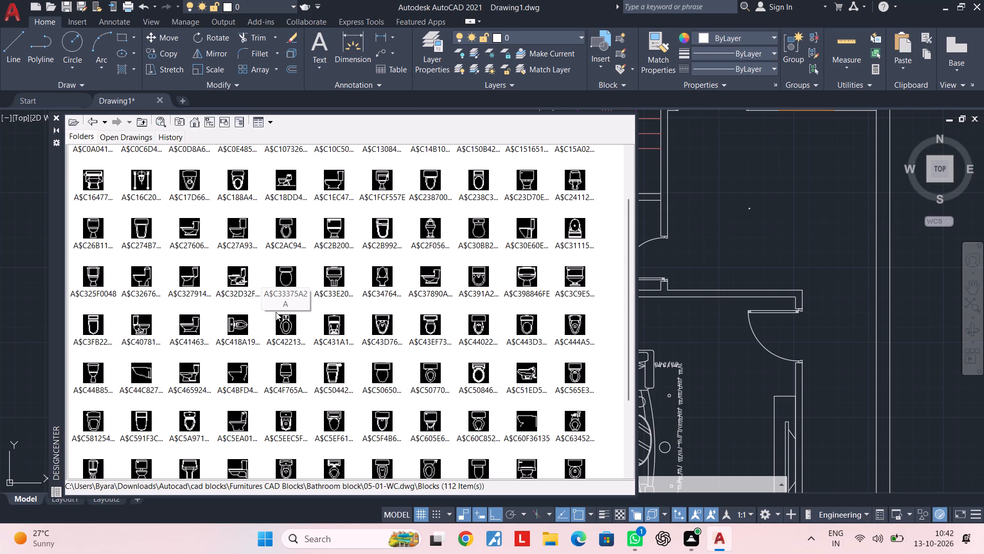
{"action": "scroll", "coordinate": [490, 376], "scroll_direction": "down", "scroll_amount": 1}
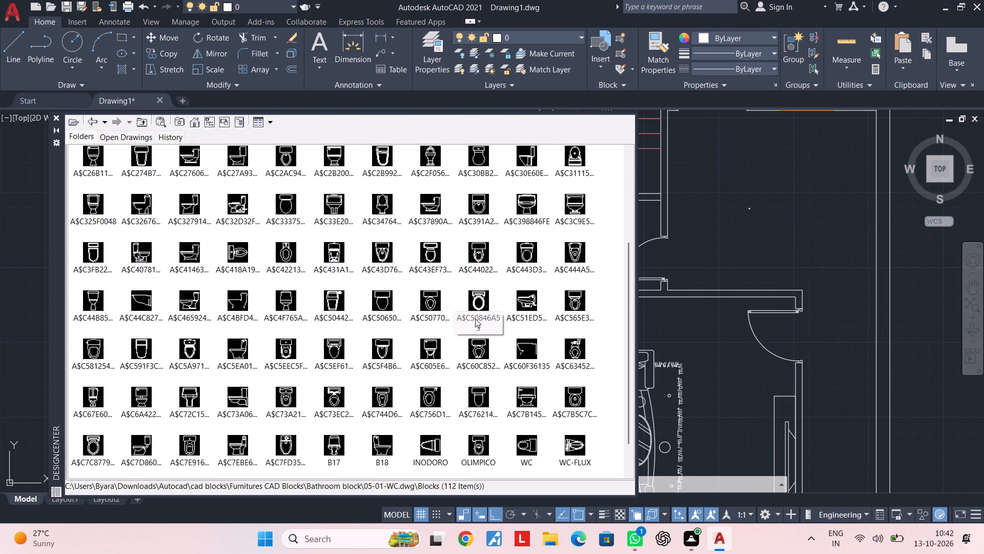
{"action": "double_click", "coordinate": [381, 354]}
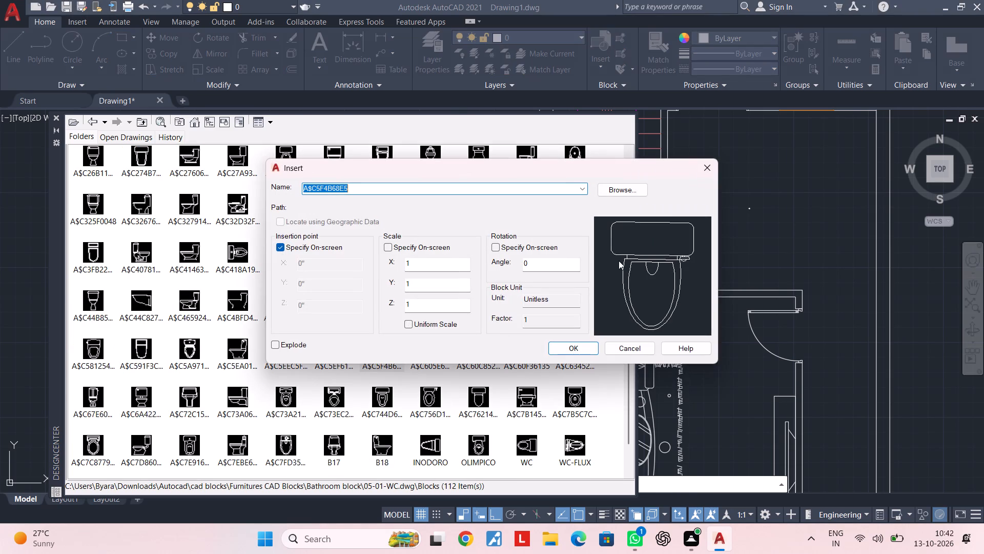
{"action": "left_click", "coordinate": [710, 169]}
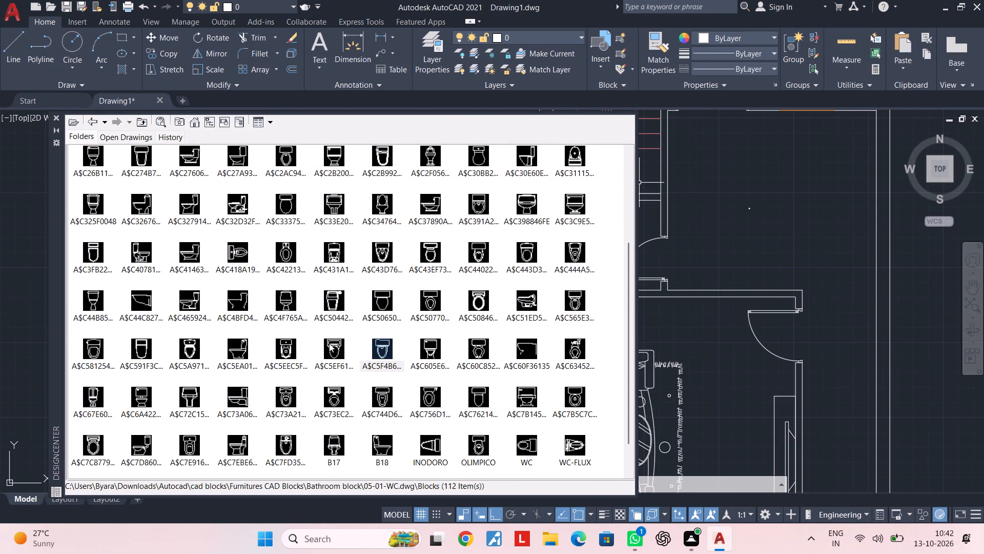
{"action": "double_click", "coordinate": [283, 350]}
{"action": "left_click", "coordinate": [705, 172]}
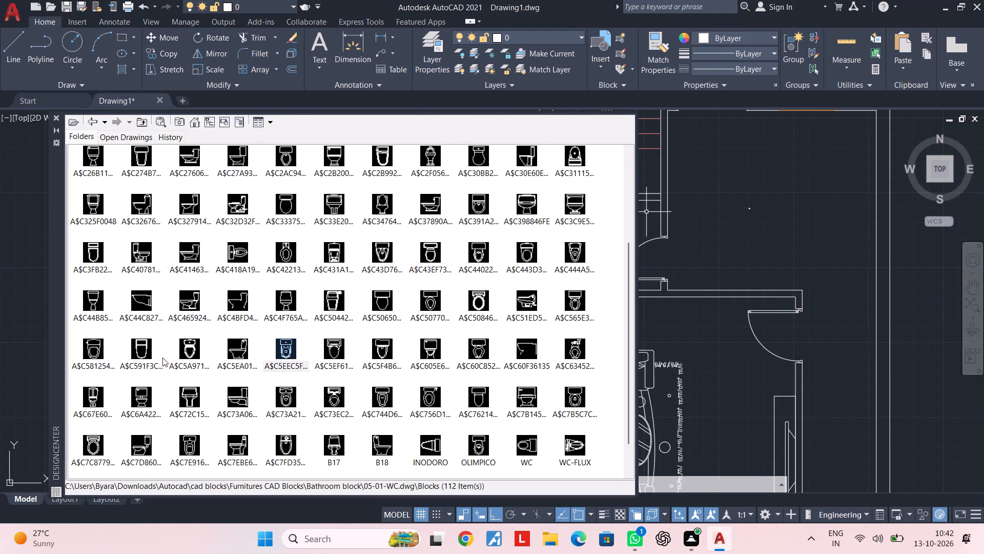
{"action": "double_click", "coordinate": [97, 350]}
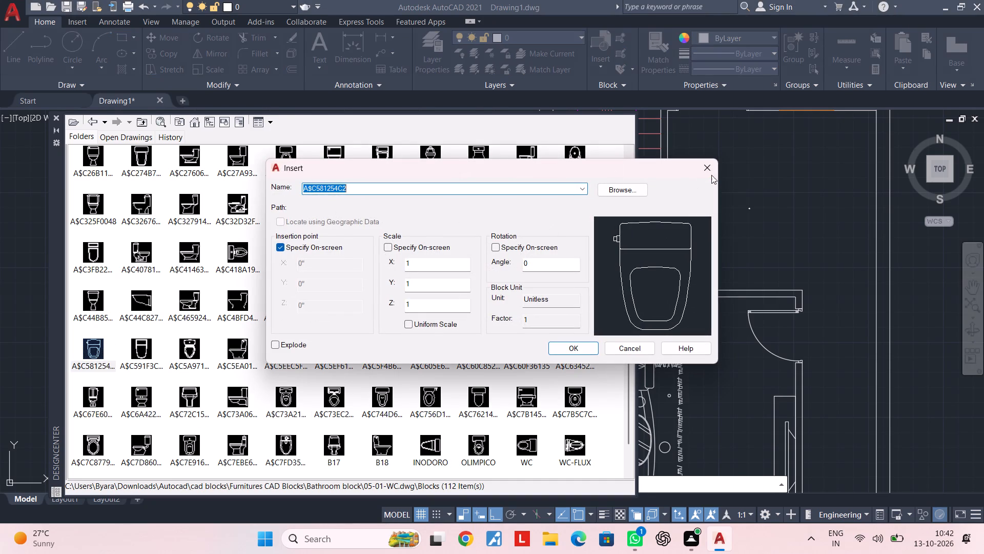
{"action": "left_click", "coordinate": [711, 172]}
{"action": "scroll", "coordinate": [469, 311], "scroll_direction": "down", "scroll_amount": 3}
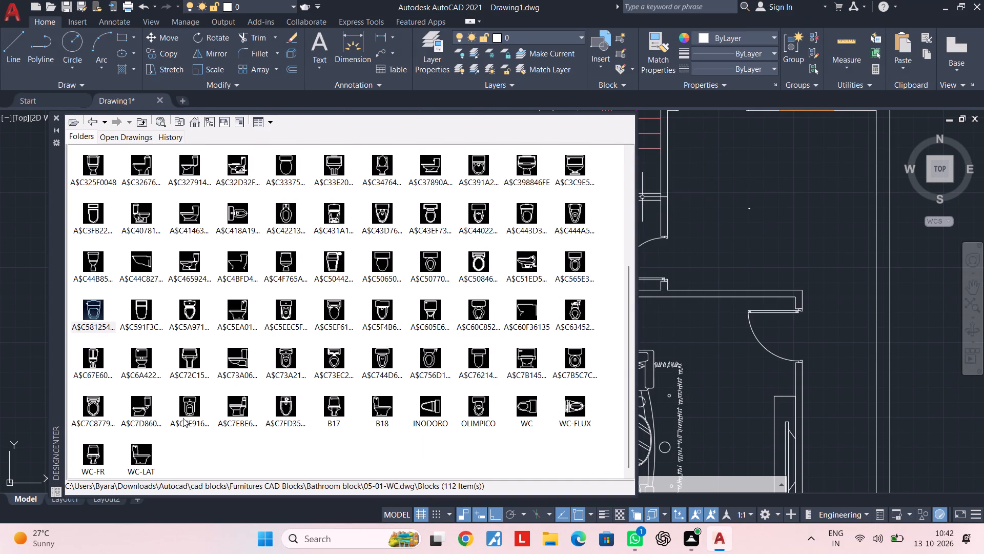
{"action": "scroll", "coordinate": [209, 318], "scroll_direction": "up", "scroll_amount": 3}
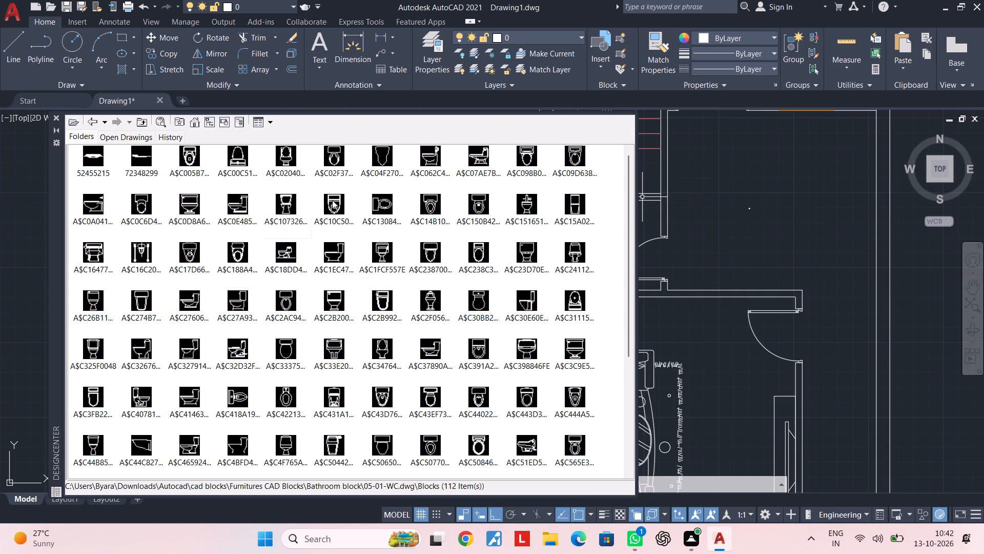
{"action": "double_click", "coordinate": [193, 157]}
{"action": "left_click", "coordinate": [708, 167]}
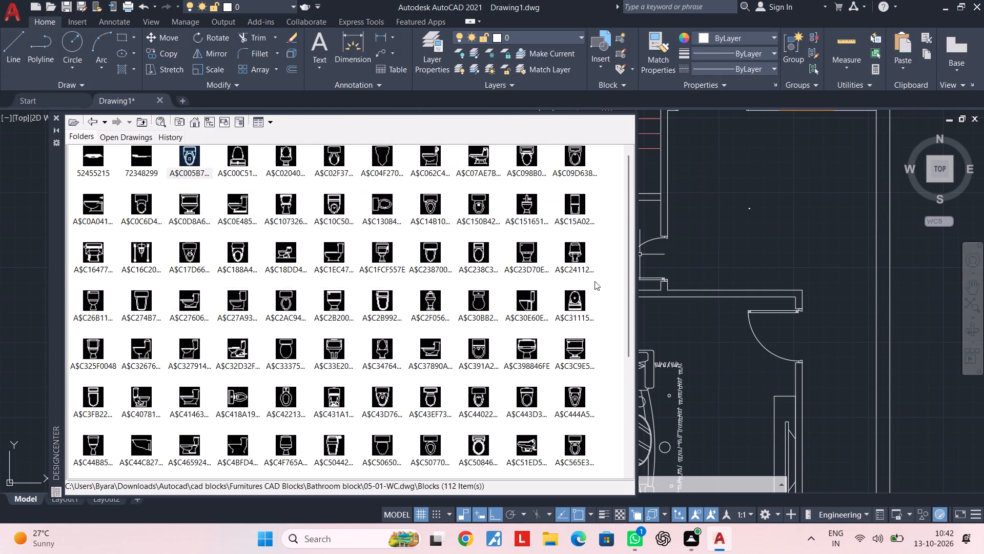
{"action": "double_click", "coordinate": [535, 164]}
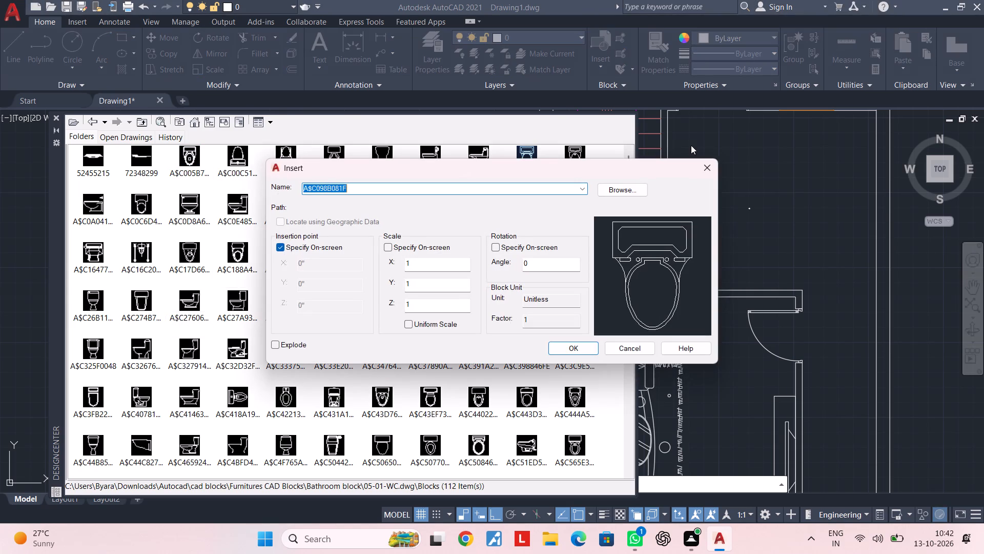
{"action": "left_click", "coordinate": [710, 169]}
{"action": "double_click", "coordinate": [581, 160]}
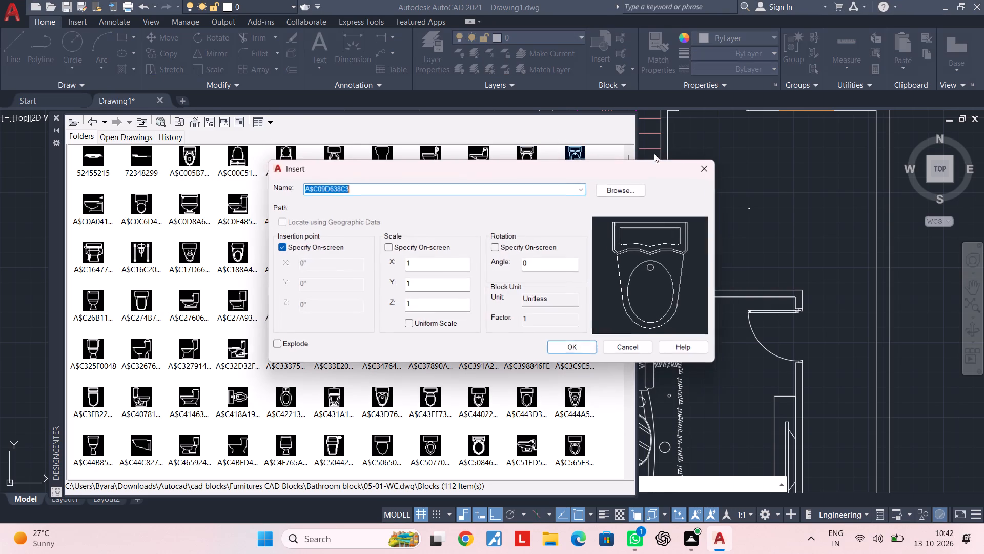
{"action": "left_click", "coordinate": [700, 166]}
Place the top-view toilet block A$C098B081F in the hall east of the small room below the stairs.
{"action": "left_click", "coordinate": [532, 152]}
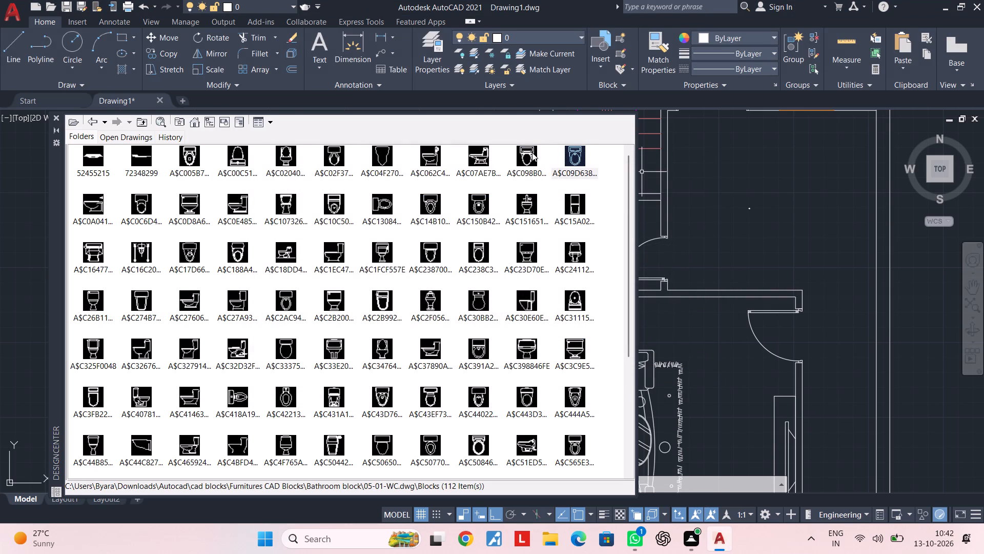
{"action": "double_click", "coordinate": [532, 152]}
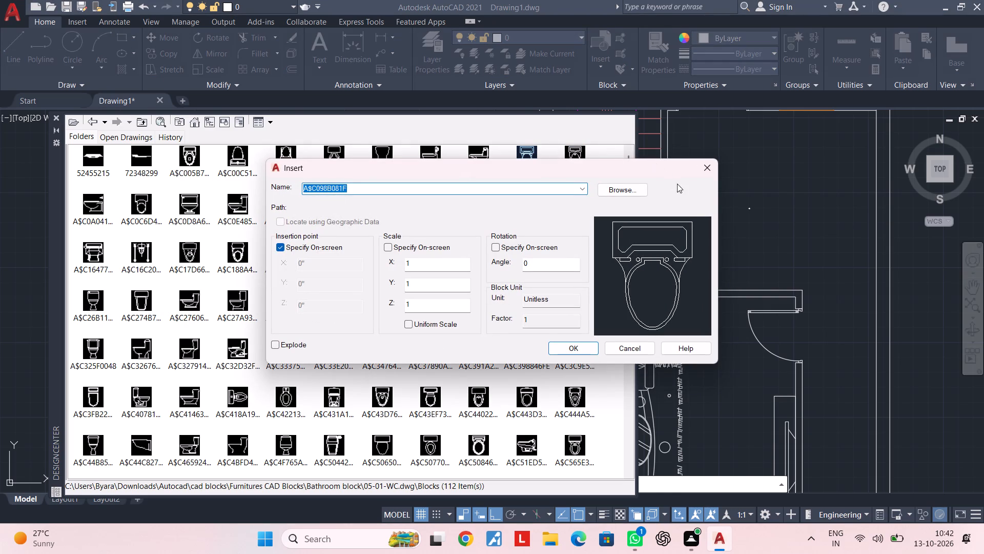
{"action": "left_click", "coordinate": [705, 168]}
{"action": "left_click_drag", "start_coordinate": [526, 149], "coordinate": [712, 201]}
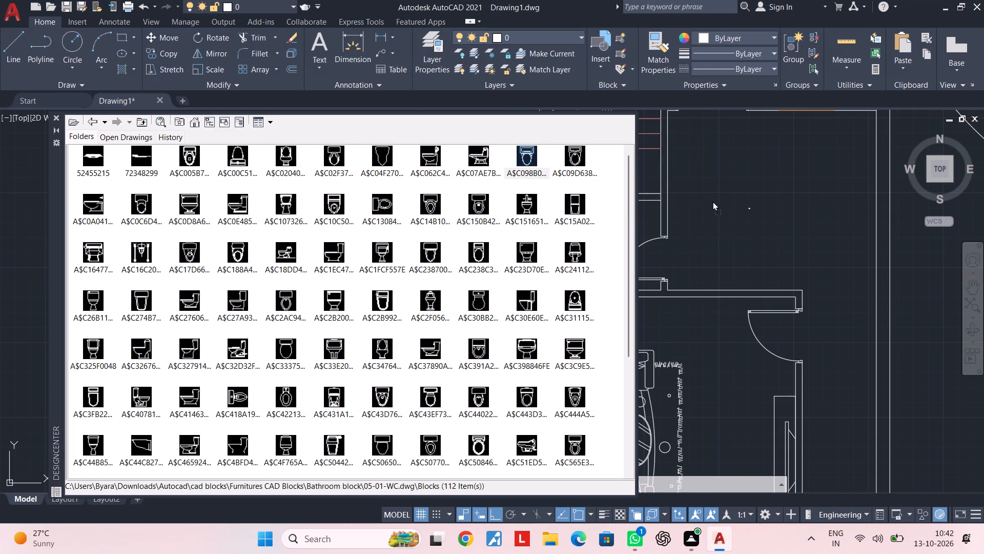
Close DesignCenter to return to the floor plan.
{"action": "left_click_drag", "start_coordinate": [712, 201], "coordinate": [778, 208]}
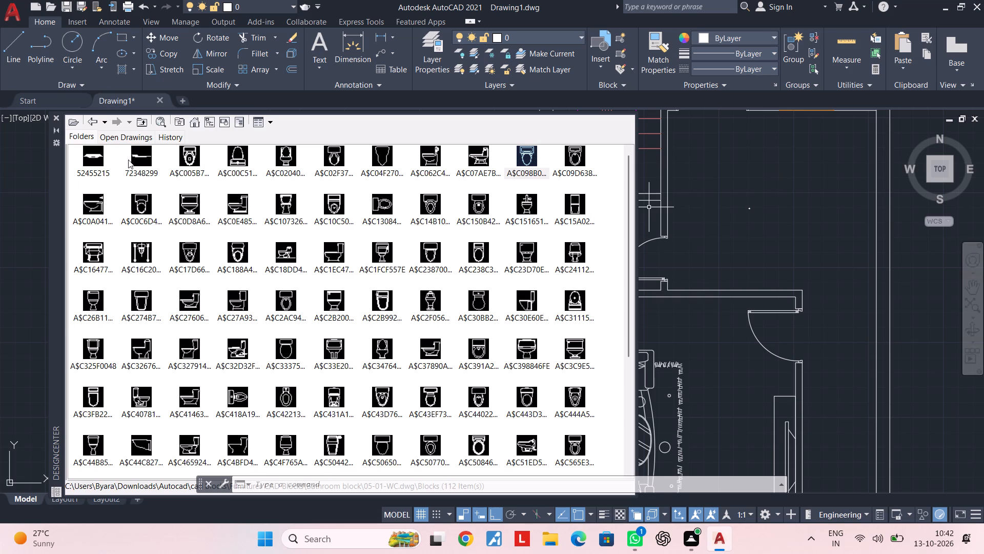
{"action": "left_click", "coordinate": [53, 116]}
{"action": "key", "text": "Escape"}
{"action": "key", "text": "Escape"}
Rotate the small round sink in the hall 180° so its tap side faces east.
{"action": "scroll", "coordinate": [743, 213], "scroll_direction": "up", "scroll_amount": 3}
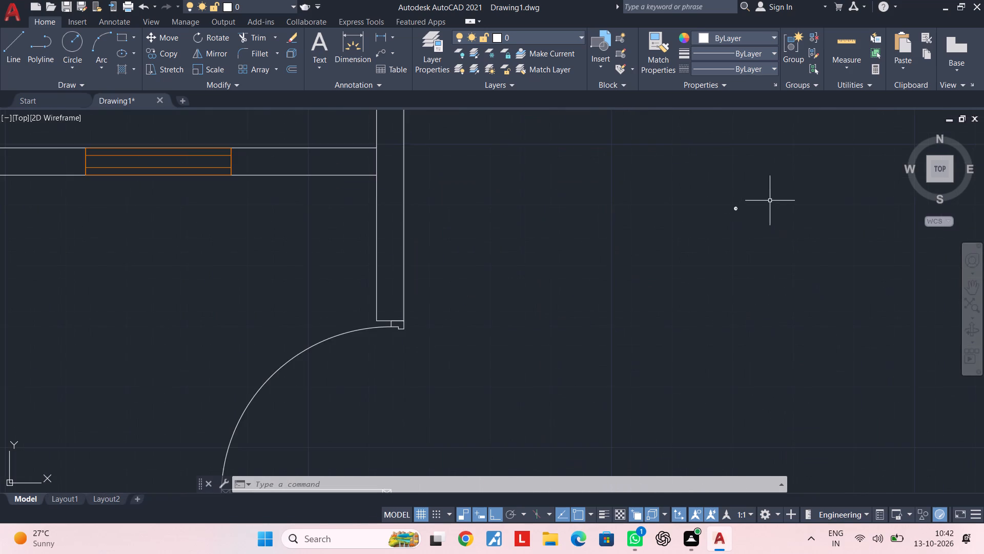
{"action": "scroll", "coordinate": [762, 201], "scroll_direction": "up", "scroll_amount": 5}
{"action": "left_click", "coordinate": [719, 170]}
{"action": "left_click", "coordinate": [589, 247]}
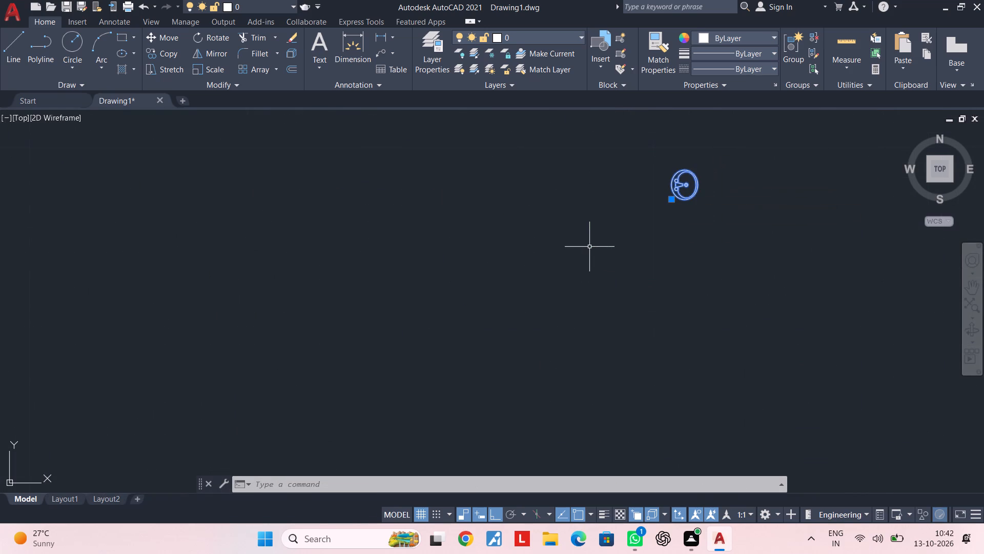
{"action": "type", "text": "ro"}
{"action": "key", "text": "space"}
{"action": "left_click", "coordinate": [699, 213]}
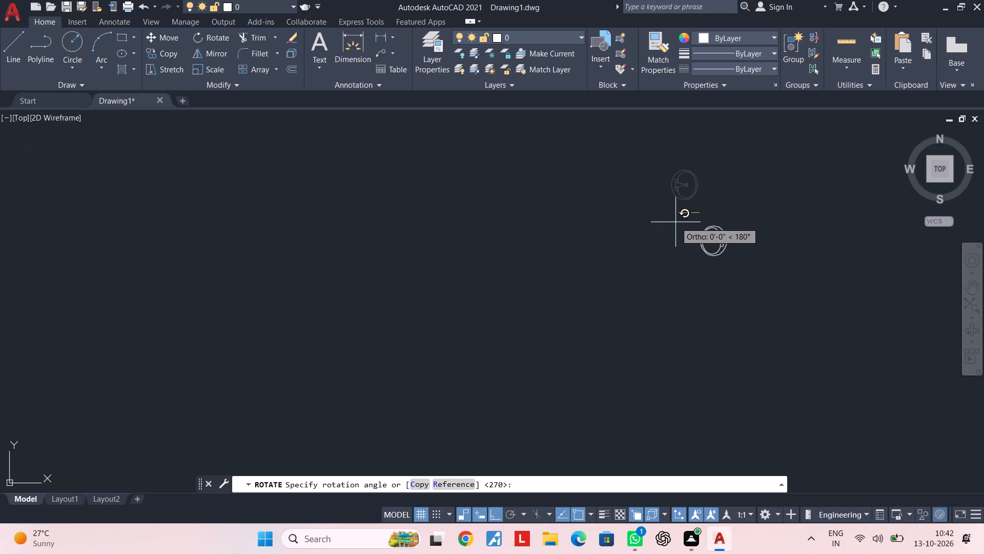
{"action": "left_click", "coordinate": [675, 222]}
{"action": "key", "text": "Escape"}
{"action": "key", "text": "Escape"}
Scale up the round sink in the hall by eye to suit the floor plan.
{"action": "left_click", "coordinate": [769, 196]}
{"action": "left_click", "coordinate": [669, 301]}
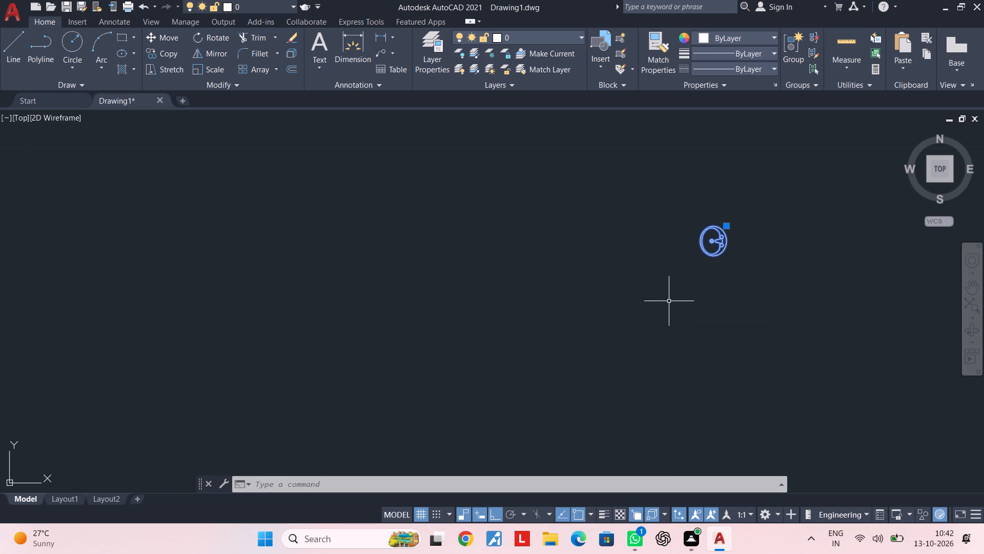
{"action": "type", "text": "sc"}
{"action": "key", "text": "space"}
{"action": "left_click_drag", "start_coordinate": [669, 301], "coordinate": [663, 301]}
{"action": "scroll", "coordinate": [596, 301], "scroll_direction": "down", "scroll_amount": 4}
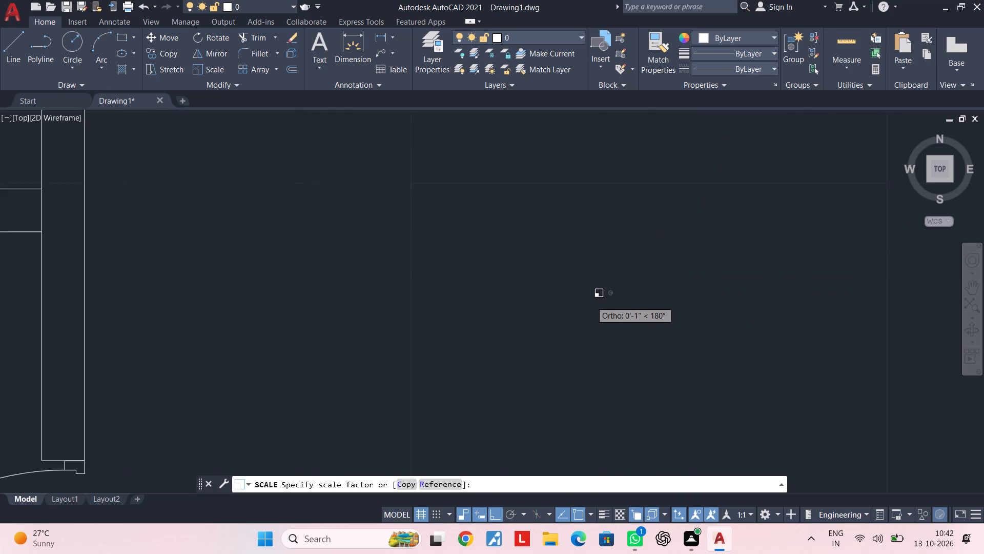
{"action": "scroll", "coordinate": [591, 301], "scroll_direction": "down", "scroll_amount": 3}
{"action": "left_click", "coordinate": [556, 307]}
{"action": "key", "text": "Escape"}
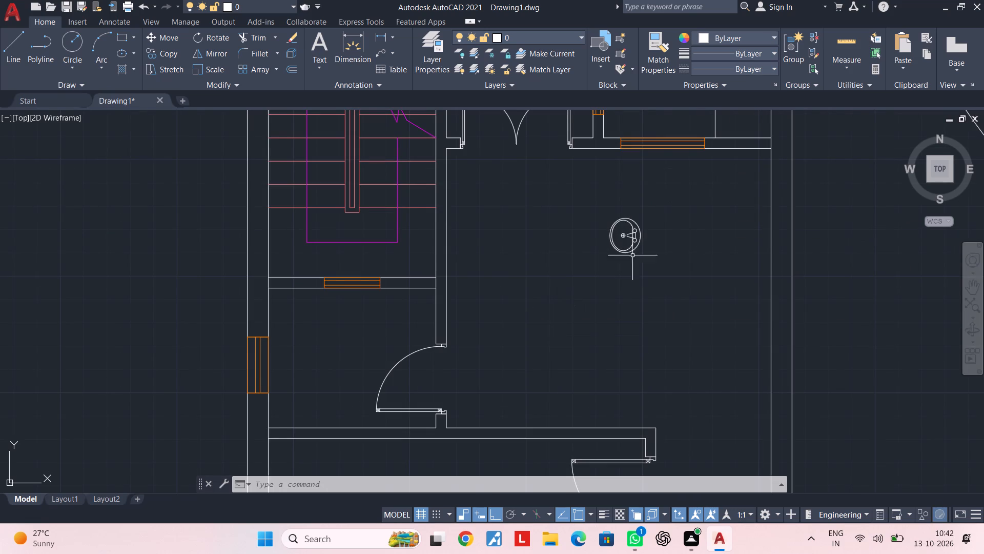
With Ortho off, copy the sink into the bathroom below the stairs, beside the east wall near the north corner.
{"action": "left_click", "coordinate": [653, 213]}
{"action": "left_click", "coordinate": [594, 248]}
{"action": "key", "text": "c"}
{"action": "type", "text": "o"}
{"action": "key", "text": "space"}
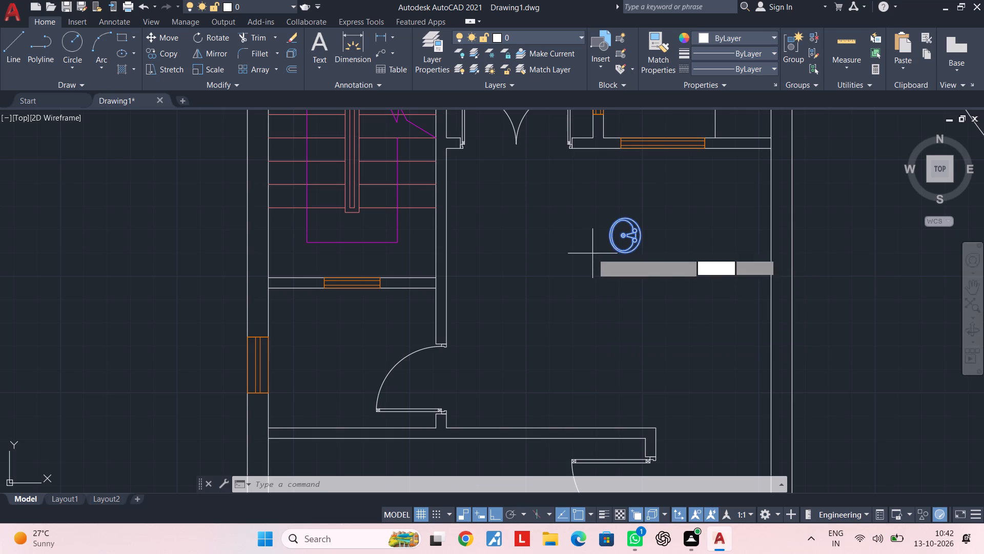
{"action": "left_click", "coordinate": [695, 220]}
{"action": "middle_click_drag", "start_coordinate": [523, 311], "coordinate": [635, 294]}
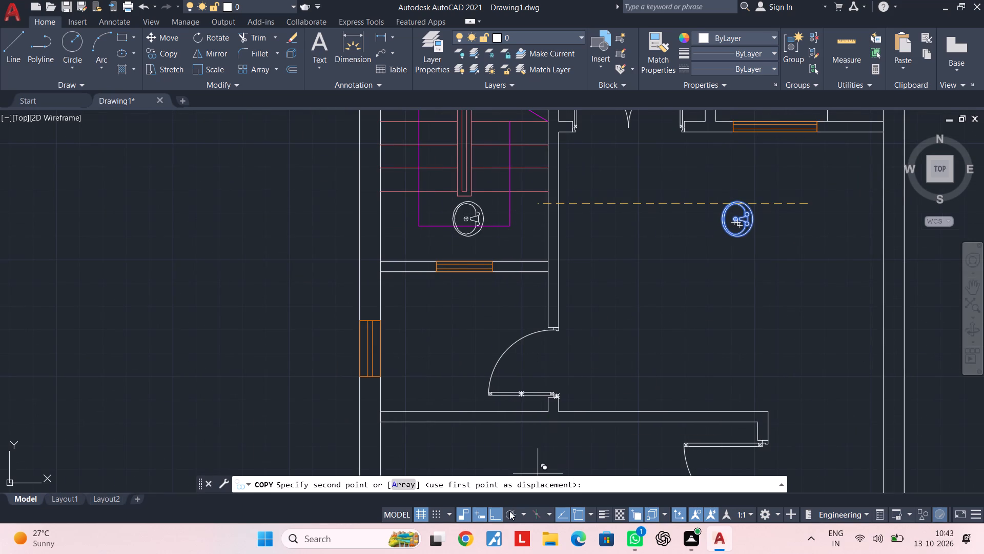
{"action": "left_click", "coordinate": [498, 510]}
{"action": "scroll", "coordinate": [547, 301], "scroll_direction": "up", "scroll_amount": 2}
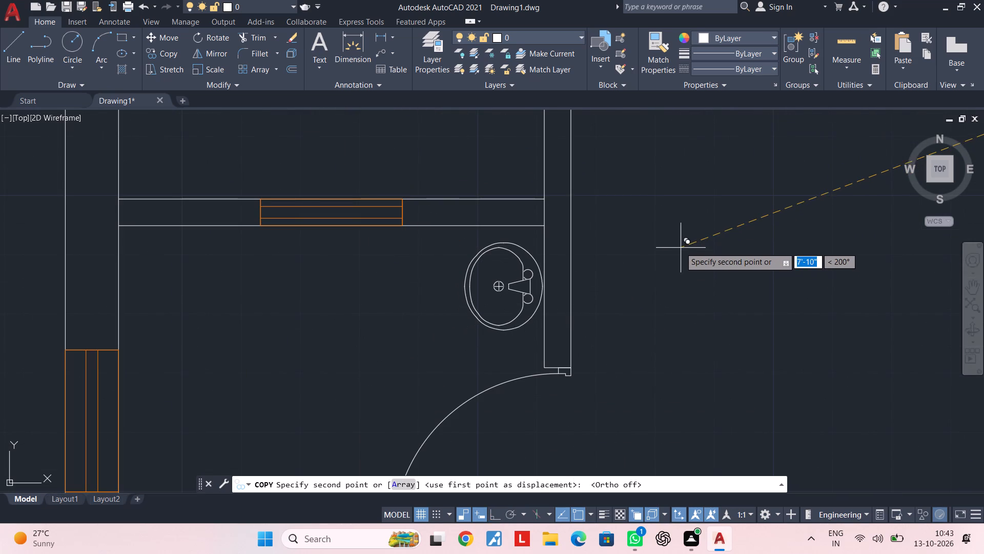
{"action": "left_click", "coordinate": [675, 246]}
{"action": "key", "text": "Escape"}
Delete the original sink left in the hall.
{"action": "scroll", "coordinate": [763, 284], "scroll_direction": "down", "scroll_amount": 3}
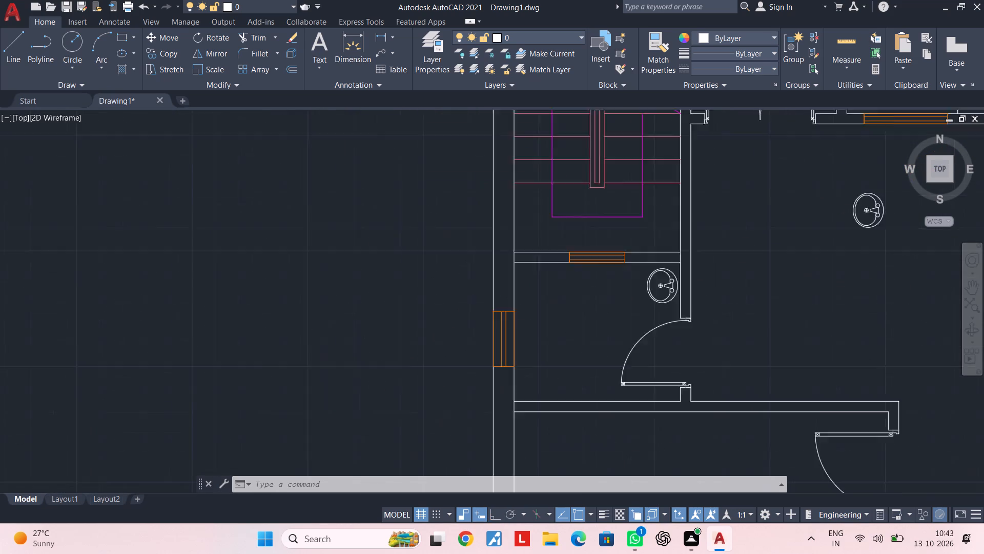
{"action": "middle_click_drag", "start_coordinate": [771, 288], "coordinate": [663, 287]}
{"action": "key", "text": "Escape"}
{"action": "middle_click_drag", "start_coordinate": [686, 275], "coordinate": [612, 303]}
{"action": "key", "text": "Escape"}
{"action": "key", "text": "Escape"}
{"action": "left_click", "coordinate": [665, 259]}
{"action": "left_click", "coordinate": [637, 273]}
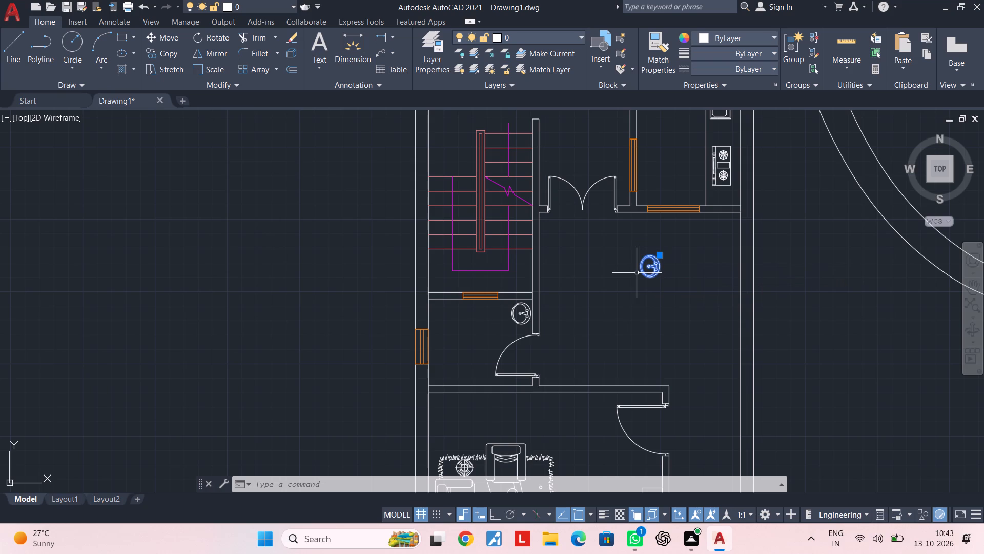
{"action": "key", "text": "Delete"}
Scale the oversized toilet block down by eye to roughly real fixture size.
{"action": "scroll", "coordinate": [723, 320], "scroll_direction": "down", "scroll_amount": 4}
{"action": "middle_click_drag", "start_coordinate": [722, 320], "coordinate": [617, 339]}
{"action": "key", "text": "Escape"}
{"action": "left_click", "coordinate": [680, 329]}
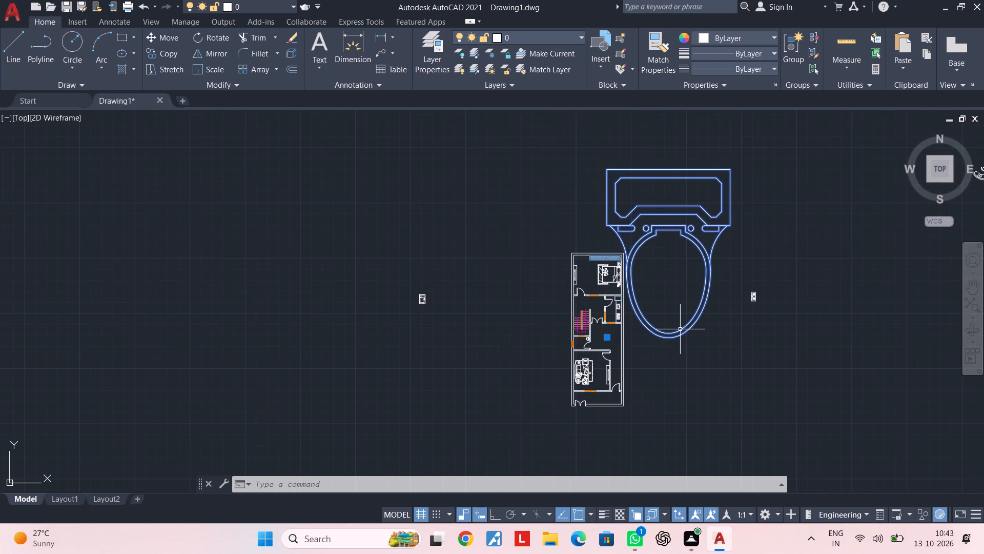
{"action": "type", "text": "sc"}
{"action": "key", "text": "space"}
{"action": "left_click", "coordinate": [678, 332]}
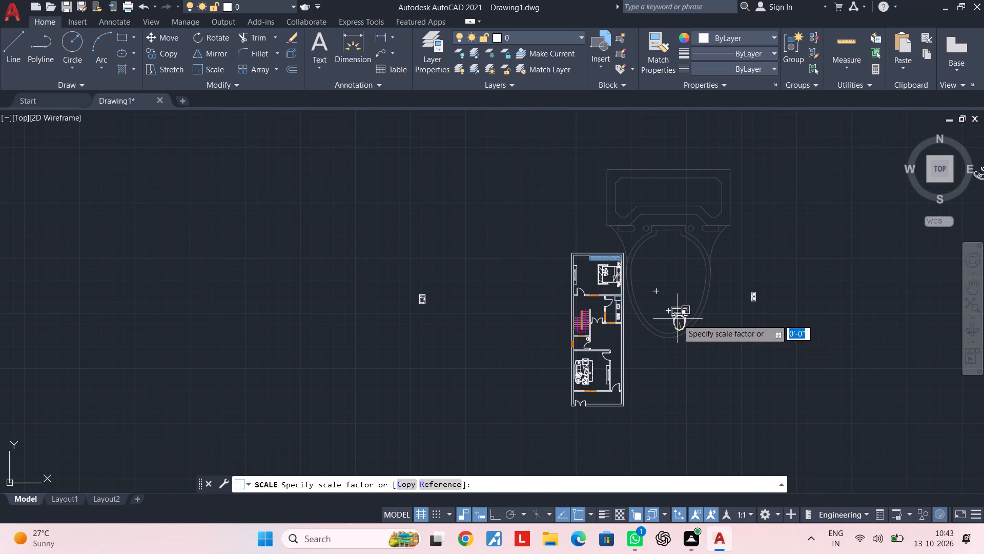
{"action": "left_click", "coordinate": [678, 323]}
{"action": "scroll", "coordinate": [678, 320], "scroll_direction": "up", "scroll_amount": 5}
{"action": "middle_click_drag", "start_coordinate": [680, 345], "coordinate": [683, 316]}
{"action": "key", "text": "Escape"}
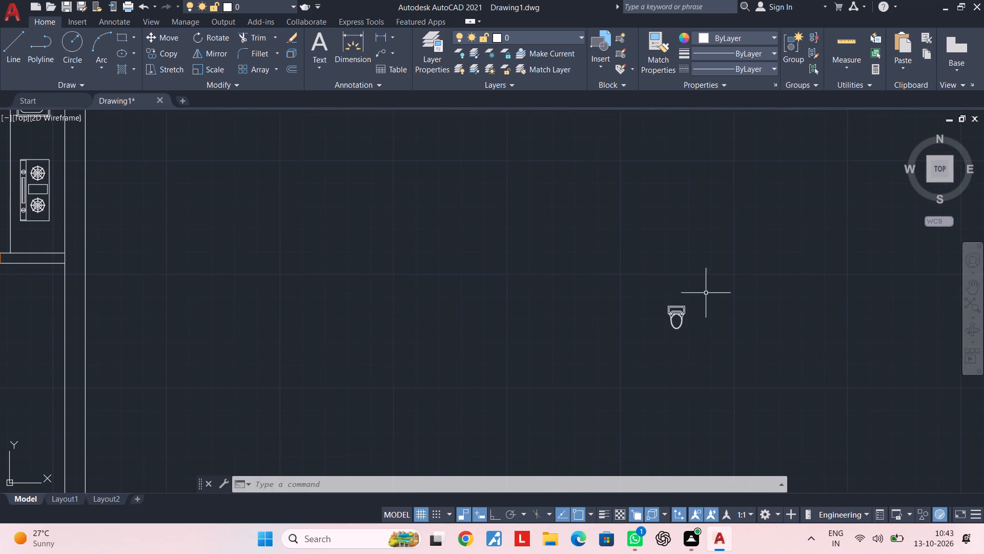
With Ortho on, rotate the toilet 180° so its tank faces south.
{"action": "left_click_drag", "start_coordinate": [713, 285], "coordinate": [711, 290]}
{"action": "left_click", "coordinate": [592, 391]}
{"action": "type", "text": "ro"}
{"action": "key", "text": "space"}
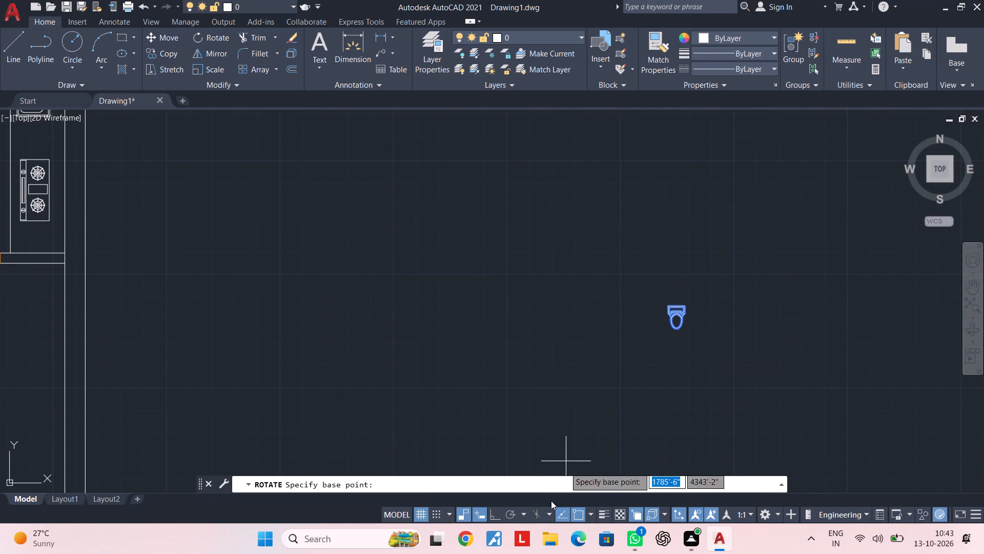
{"action": "left_click", "coordinate": [495, 515]}
{"action": "left_click", "coordinate": [631, 373]}
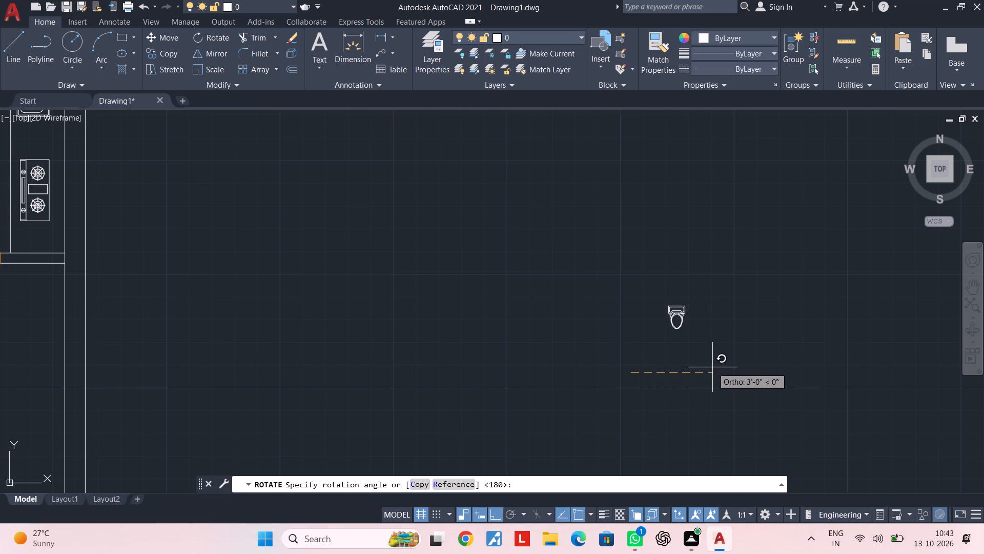
{"action": "scroll", "coordinate": [688, 386], "scroll_direction": "down", "scroll_amount": 2}
{"action": "middle_click_drag", "start_coordinate": [684, 377], "coordinate": [663, 328]}
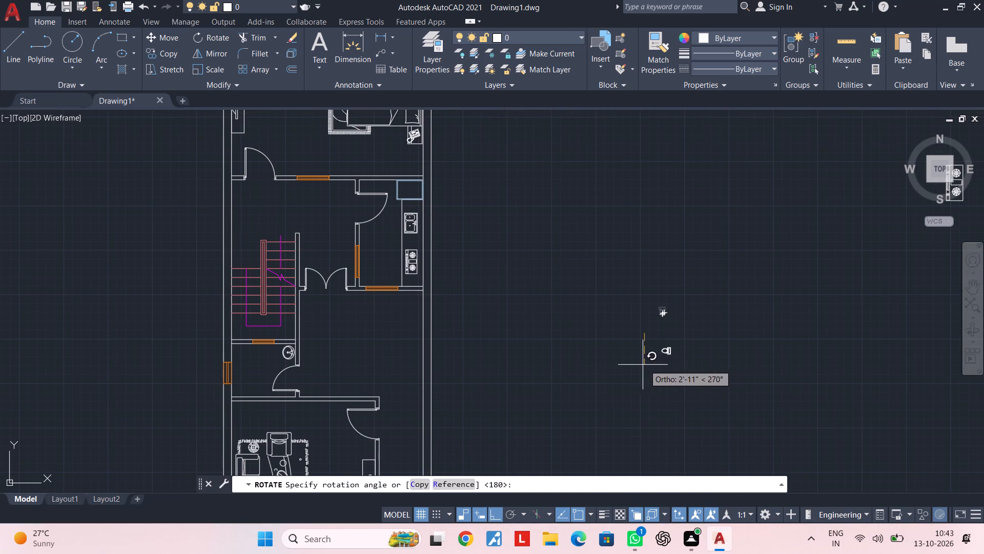
{"action": "left_click", "coordinate": [625, 327]}
{"action": "key", "text": "Escape"}
Copy the toilet by its tank's back midpoint onto the bathroom's south wall, near the west corner.
{"action": "scroll", "coordinate": [639, 360], "scroll_direction": "up", "scroll_amount": 2}
{"action": "left_click_drag", "start_coordinate": [660, 302], "coordinate": [635, 322]}
{"action": "left_click", "coordinate": [480, 423]}
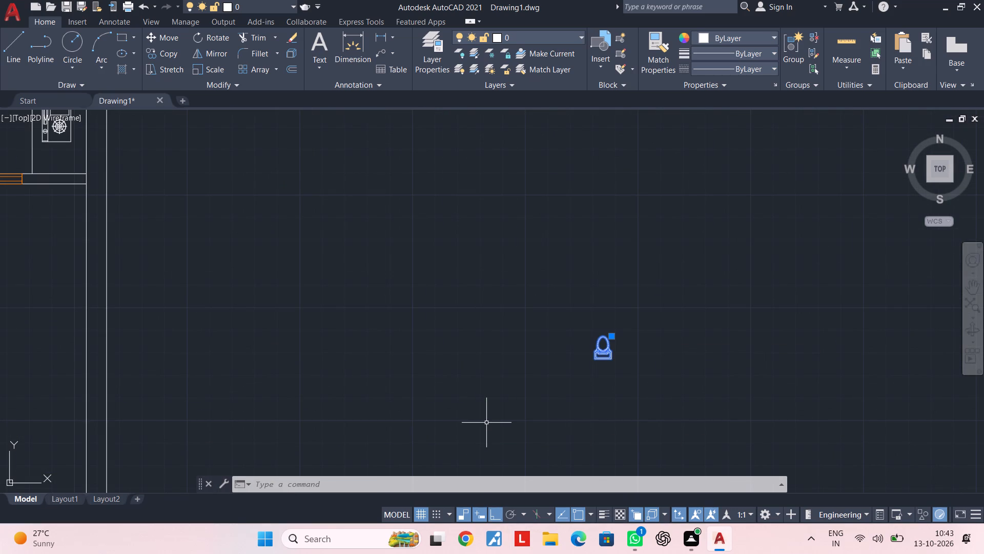
{"action": "type", "text": "co"}
{"action": "key", "text": "space"}
{"action": "scroll", "coordinate": [608, 361], "scroll_direction": "up", "scroll_amount": 4}
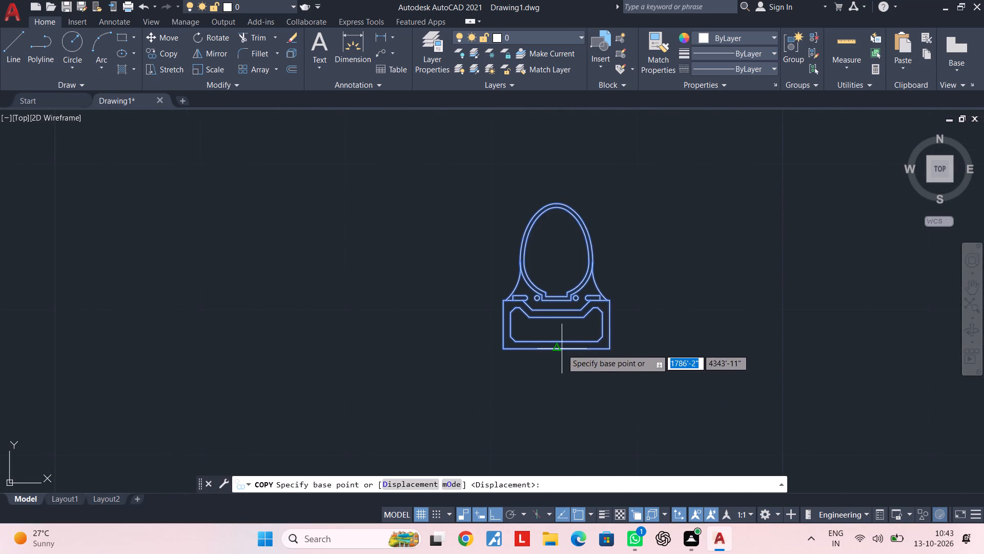
{"action": "left_click", "coordinate": [561, 349]}
{"action": "scroll", "coordinate": [436, 369], "scroll_direction": "down", "scroll_amount": 3}
{"action": "middle_click_drag", "start_coordinate": [495, 367], "coordinate": [834, 325]}
{"action": "middle_click_drag", "start_coordinate": [430, 350], "coordinate": [780, 279]}
{"action": "middle_click_drag", "start_coordinate": [617, 295], "coordinate": [953, 238]}
{"action": "scroll", "coordinate": [610, 289], "scroll_direction": "down", "scroll_amount": 2}
{"action": "middle_click_drag", "start_coordinate": [671, 296], "coordinate": [966, 287]}
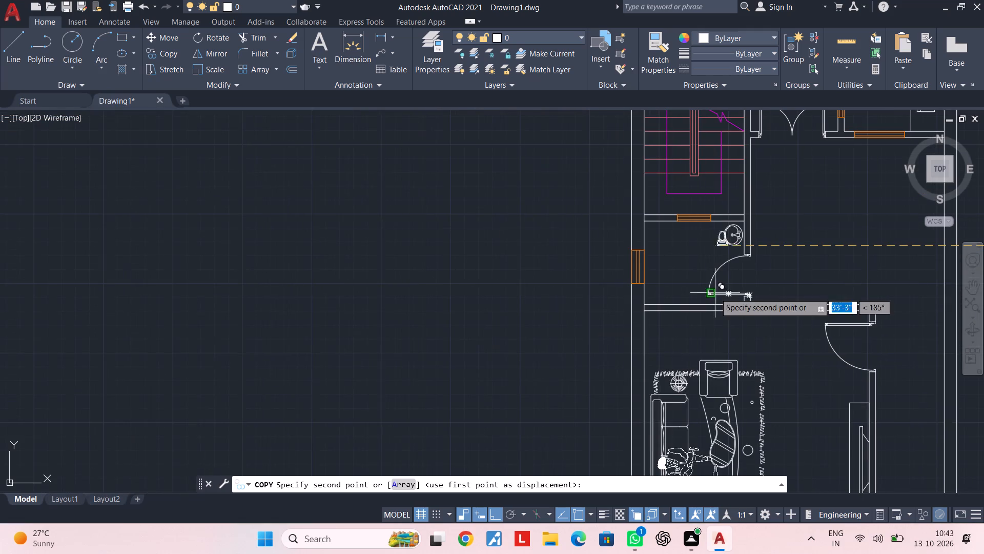
{"action": "scroll", "coordinate": [688, 305], "scroll_direction": "up", "scroll_amount": 2}
{"action": "left_click", "coordinate": [648, 304]}
{"action": "key", "text": "Escape"}
{"action": "scroll", "coordinate": [709, 295], "scroll_direction": "down", "scroll_amount": 1}
{"action": "key", "text": "Escape"}
Enlarge the bathroom toilet by eye from the back of its tank, keeping it against the south wall.
{"action": "scroll", "coordinate": [646, 294], "scroll_direction": "up", "scroll_amount": 1}
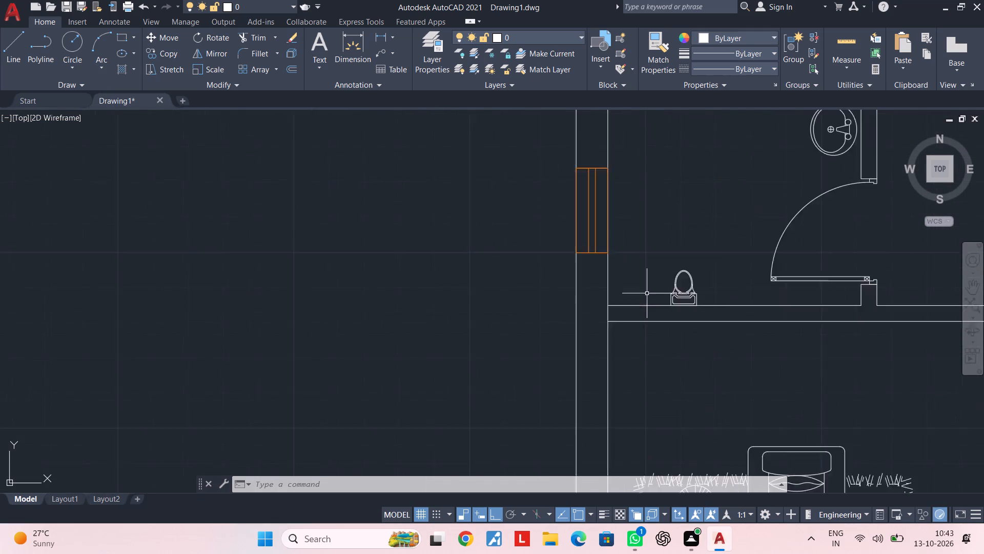
{"action": "scroll", "coordinate": [647, 293], "scroll_direction": "up", "scroll_amount": 1}
{"action": "left_click", "coordinate": [724, 273]}
{"action": "left_click", "coordinate": [656, 290]}
{"action": "key", "text": "s"}
{"action": "type", "text": "c"}
{"action": "key", "text": "space"}
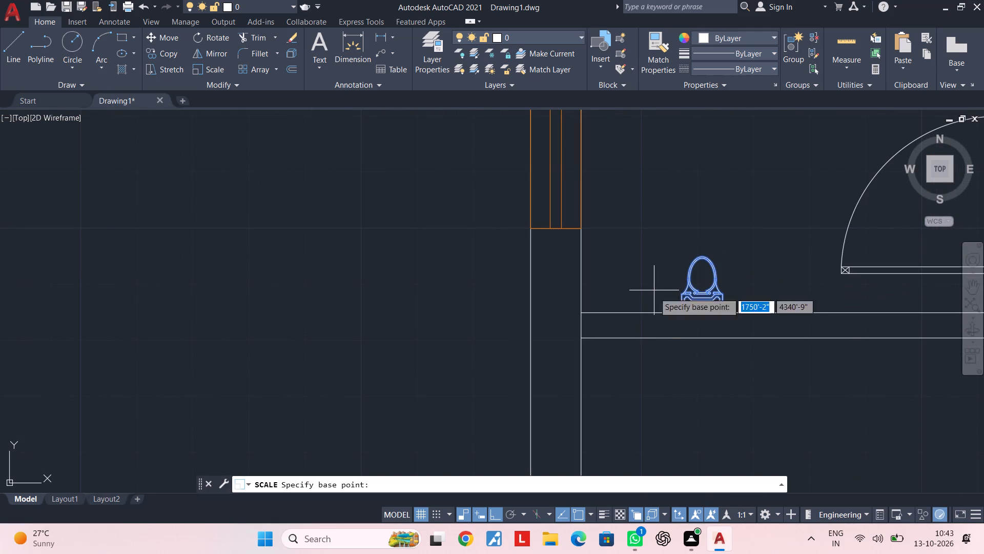
{"action": "left_click", "coordinate": [699, 315]}
{"action": "scroll", "coordinate": [684, 258], "scroll_direction": "down", "scroll_amount": 1}
{"action": "middle_click_drag", "start_coordinate": [684, 258], "coordinate": [683, 260]}
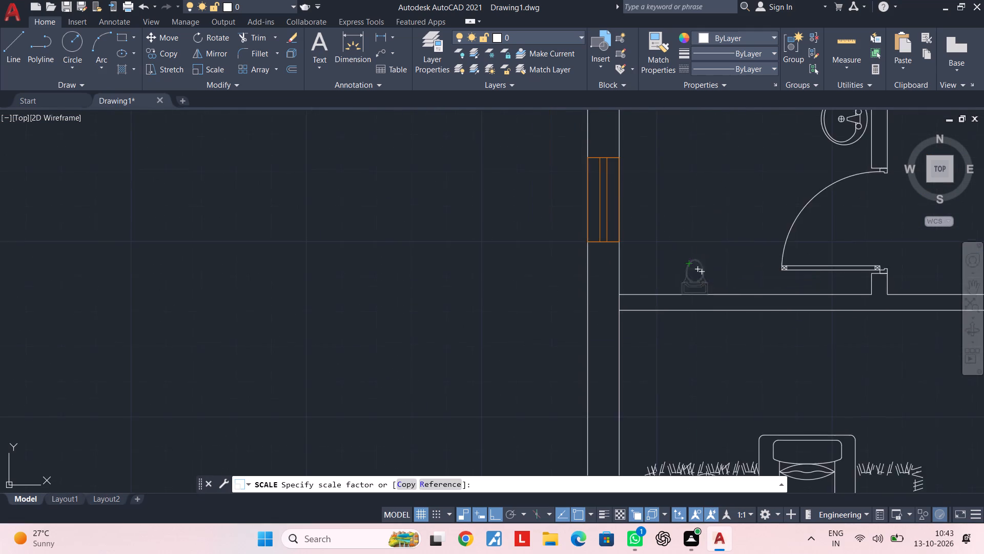
{"action": "middle_click_drag", "start_coordinate": [683, 260], "coordinate": [655, 306]}
{"action": "left_click", "coordinate": [655, 300]}
{"action": "key", "text": "Escape"}
{"action": "scroll", "coordinate": [663, 297], "scroll_direction": "down", "scroll_amount": 2}
{"action": "key", "text": "Escape"}
{"action": "key", "text": "Escape"}
{"action": "middle_click_drag", "start_coordinate": [675, 288], "coordinate": [661, 310]}
{"action": "key", "text": "Escape"}
{"action": "key", "text": "Escape"}
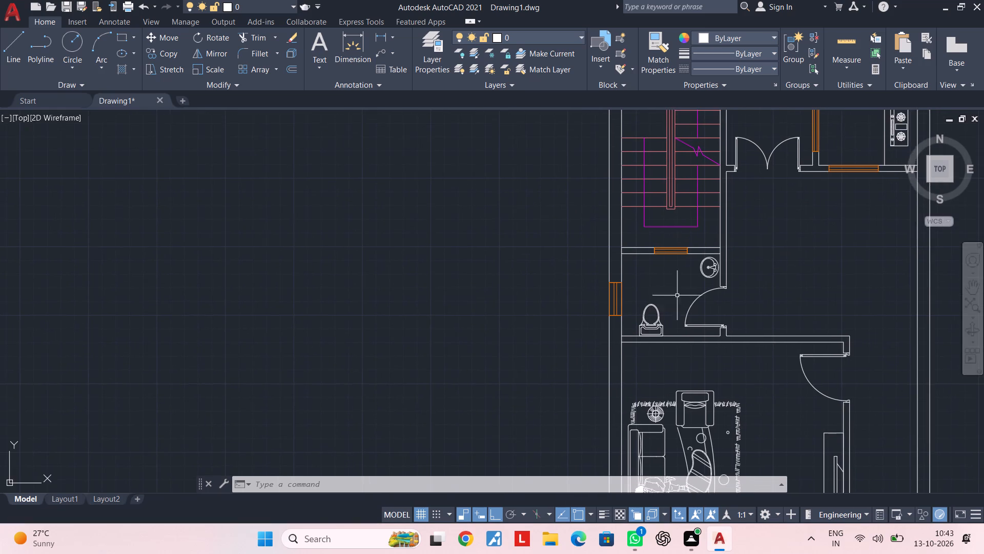
Enlarge the bathroom sink by eye from its east edge.
{"action": "middle_click_drag", "start_coordinate": [679, 288], "coordinate": [632, 330]}
{"action": "key", "text": "Escape"}
{"action": "scroll", "coordinate": [665, 309], "scroll_direction": "up", "scroll_amount": 2}
{"action": "left_click", "coordinate": [661, 311]}
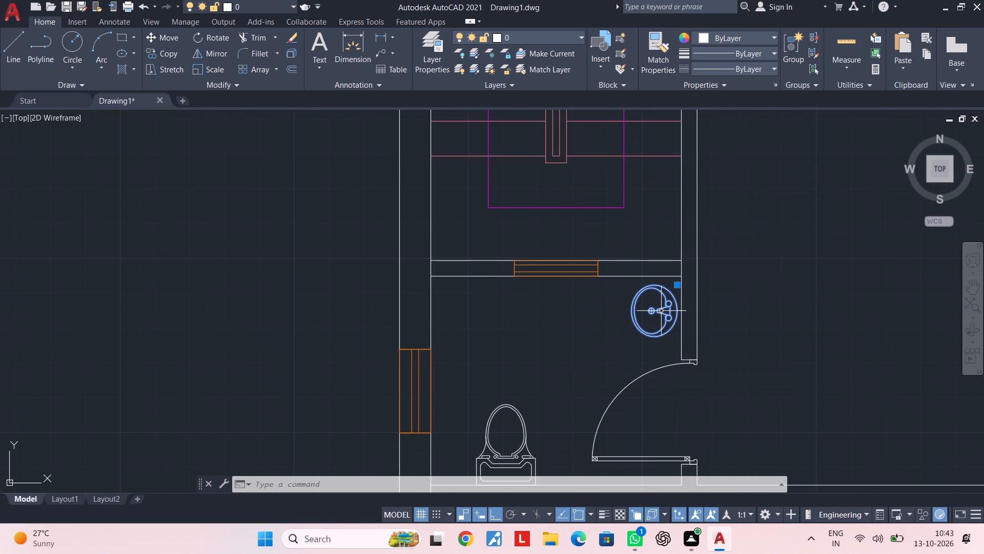
{"action": "type", "text": "sc"}
{"action": "key", "text": "space"}
{"action": "scroll", "coordinate": [671, 308], "scroll_direction": "up", "scroll_amount": 3}
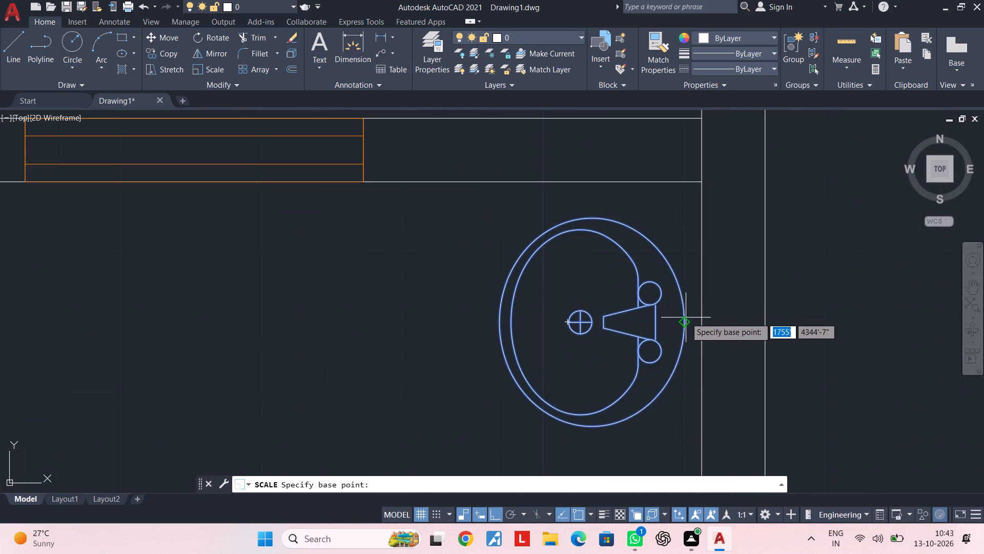
{"action": "left_click", "coordinate": [686, 320]}
{"action": "scroll", "coordinate": [664, 323], "scroll_direction": "down", "scroll_amount": 2}
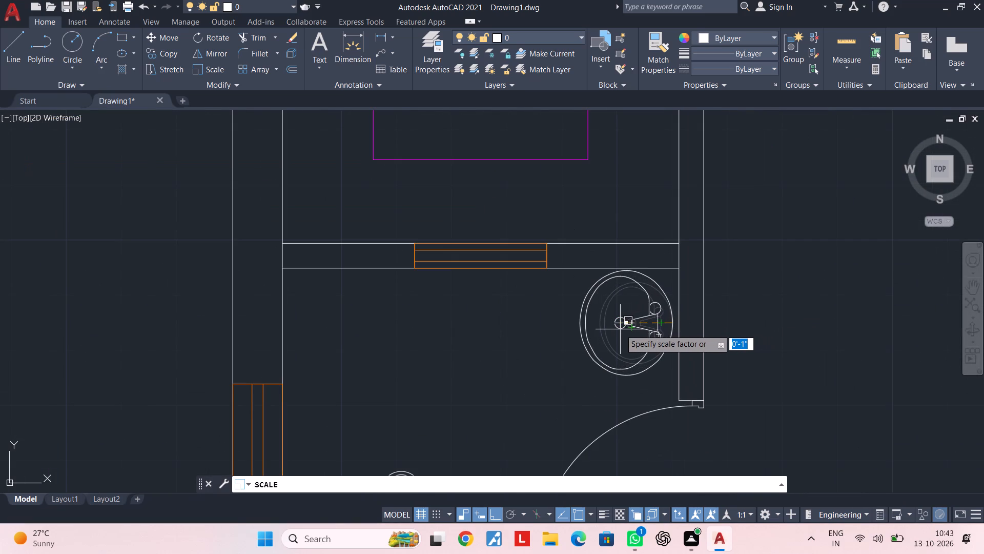
{"action": "left_click", "coordinate": [619, 331]}
{"action": "key", "text": "Escape"}
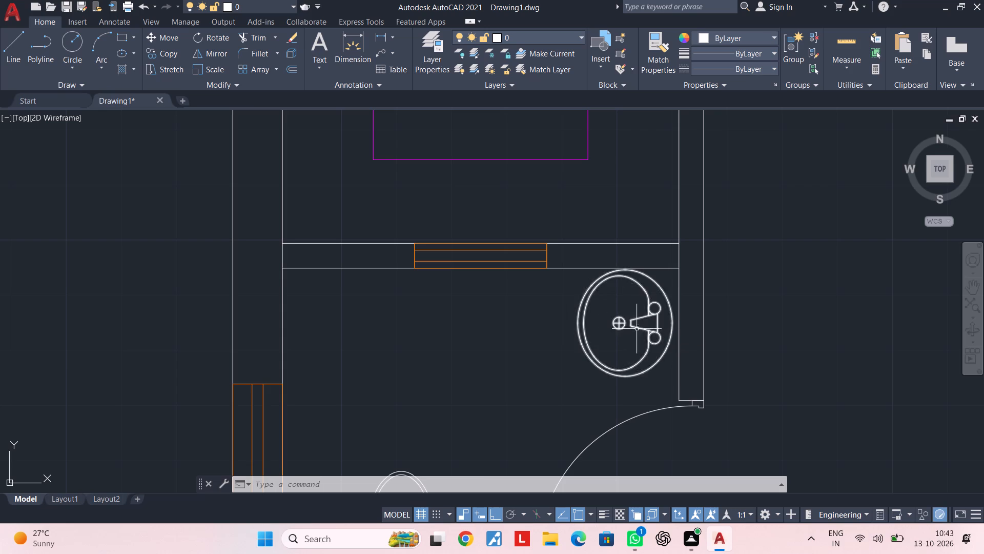
Move the bathroom sink slightly south to clear the north wall.
{"action": "left_click", "coordinate": [646, 322]}
{"action": "left_click", "coordinate": [628, 332]}
{"action": "key", "text": "m"}
{"action": "key", "text": "space"}
{"action": "scroll", "coordinate": [636, 328], "scroll_direction": "up", "scroll_amount": 2}
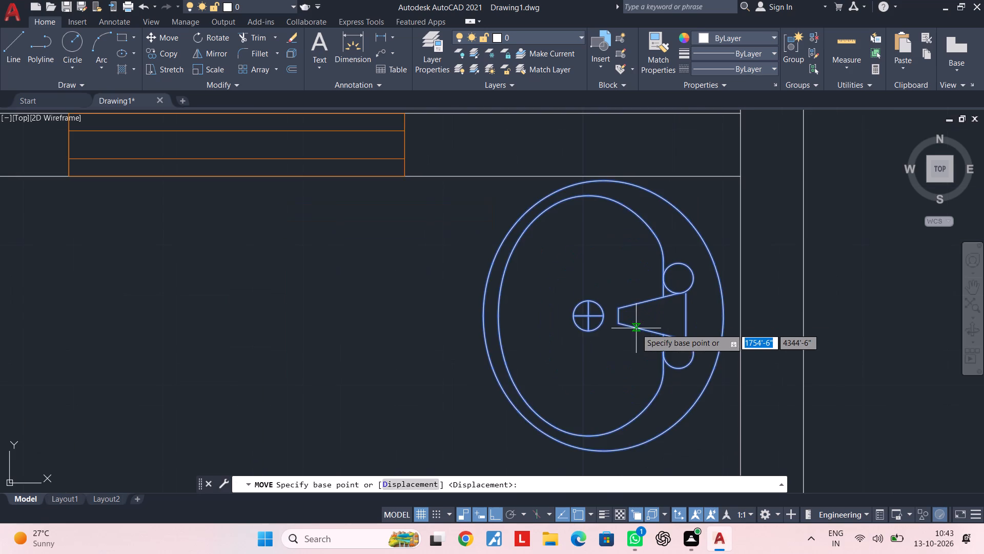
{"action": "left_click", "coordinate": [633, 328]}
{"action": "left_click", "coordinate": [633, 337]}
{"action": "scroll", "coordinate": [634, 341], "scroll_direction": "down", "scroll_amount": 3}
{"action": "middle_click_drag", "start_coordinate": [638, 347], "coordinate": [637, 327]}
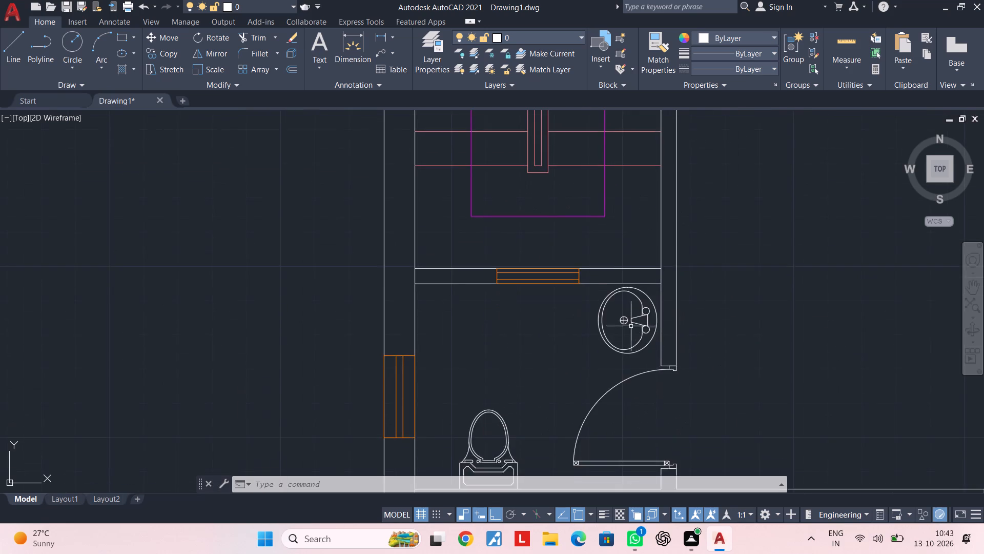
{"action": "scroll", "coordinate": [631, 326], "scroll_direction": "up", "scroll_amount": 1}
{"action": "left_click", "coordinate": [631, 329]}
{"action": "key", "text": "Escape"}
{"action": "key", "text": "Escape"}
{"action": "key", "text": "Escape"}
{"action": "key", "text": "Escape"}
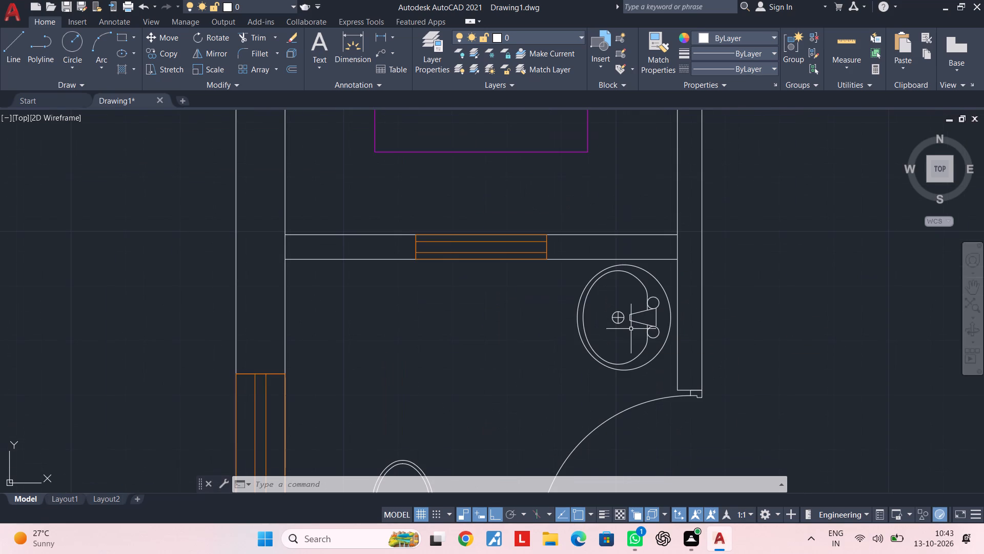
{"action": "key", "text": "Escape"}
{"action": "key", "text": "Escape"}
{"action": "key", "text": "Escape"}
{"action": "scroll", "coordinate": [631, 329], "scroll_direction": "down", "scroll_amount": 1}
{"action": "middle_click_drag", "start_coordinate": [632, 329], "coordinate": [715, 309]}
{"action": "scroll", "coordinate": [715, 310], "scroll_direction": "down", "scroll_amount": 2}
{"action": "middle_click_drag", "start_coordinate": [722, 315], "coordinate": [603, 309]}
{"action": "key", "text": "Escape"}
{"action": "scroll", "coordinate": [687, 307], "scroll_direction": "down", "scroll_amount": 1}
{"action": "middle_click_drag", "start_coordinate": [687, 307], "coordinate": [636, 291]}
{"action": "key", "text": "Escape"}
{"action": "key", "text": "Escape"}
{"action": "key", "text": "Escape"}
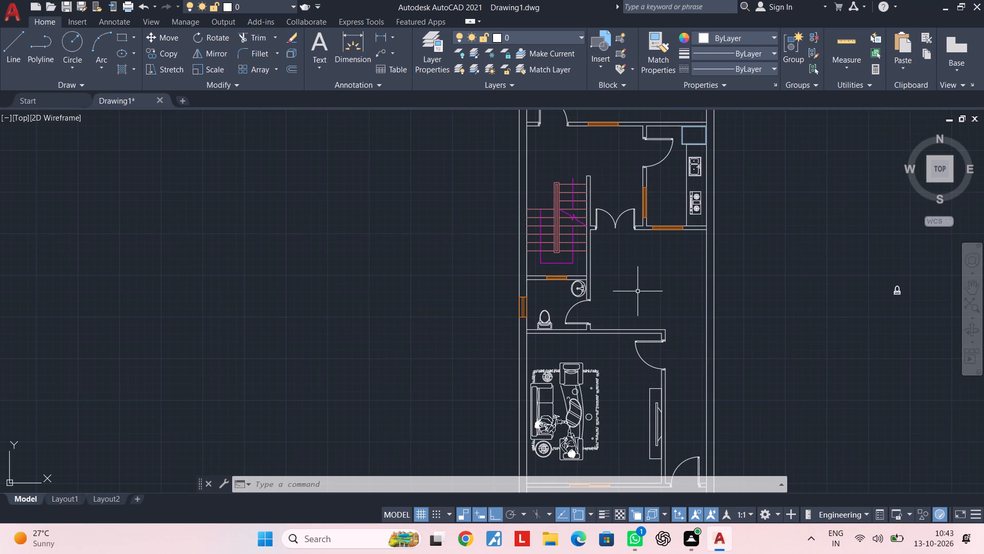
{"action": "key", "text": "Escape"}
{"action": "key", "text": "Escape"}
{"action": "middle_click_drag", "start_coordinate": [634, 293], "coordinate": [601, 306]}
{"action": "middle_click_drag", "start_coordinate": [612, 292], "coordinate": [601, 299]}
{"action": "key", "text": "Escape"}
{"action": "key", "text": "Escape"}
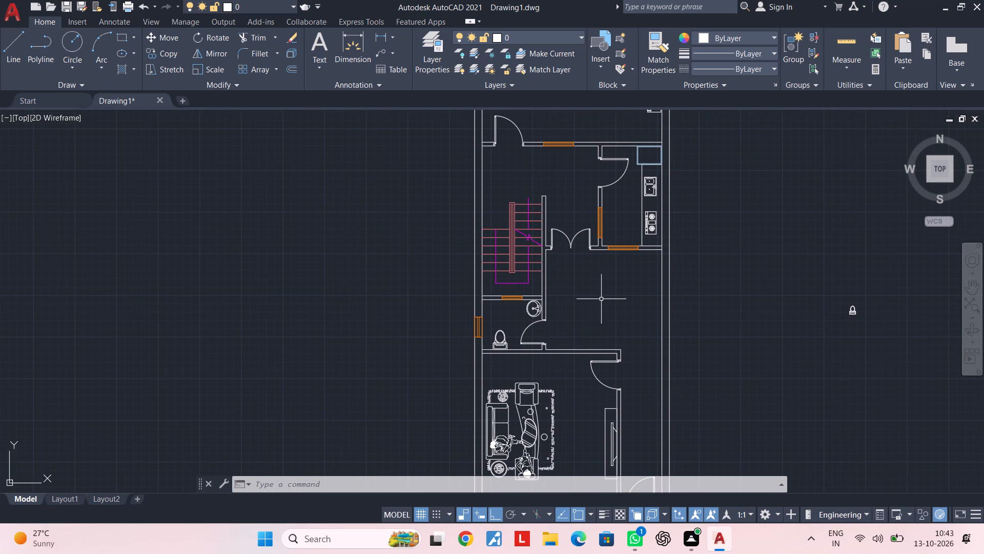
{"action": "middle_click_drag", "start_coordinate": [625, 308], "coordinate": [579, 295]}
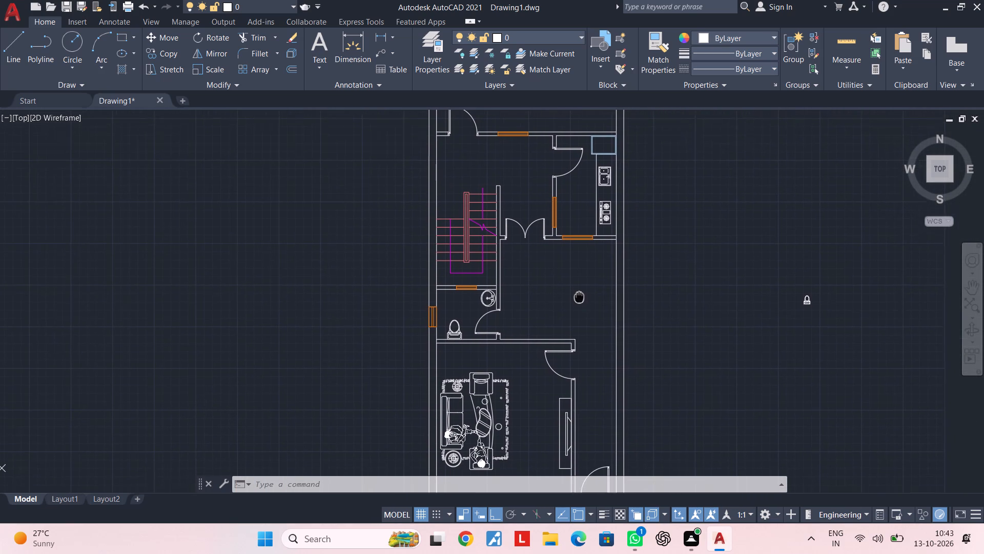
Delete the leftover fixture blocks lying outside the floor plan on its east and west sides.
{"action": "middle_click_drag", "start_coordinate": [579, 295], "coordinate": [579, 292]}
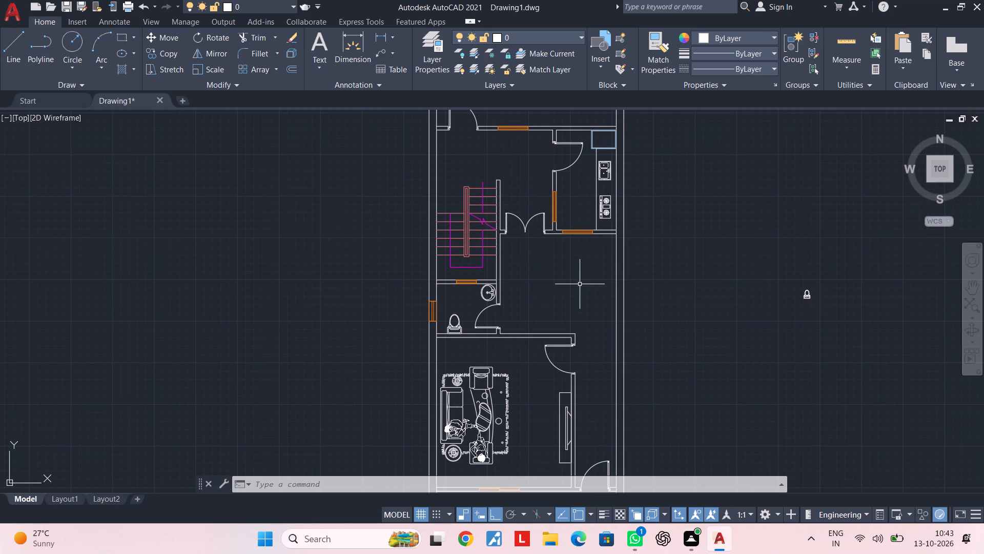
{"action": "scroll", "coordinate": [580, 284], "scroll_direction": "down", "scroll_amount": 2}
{"action": "middle_click_drag", "start_coordinate": [580, 284], "coordinate": [576, 252]}
{"action": "middle_click_drag", "start_coordinate": [738, 253], "coordinate": [656, 303]}
{"action": "left_click", "coordinate": [758, 221]}
{"action": "left_click", "coordinate": [561, 355]}
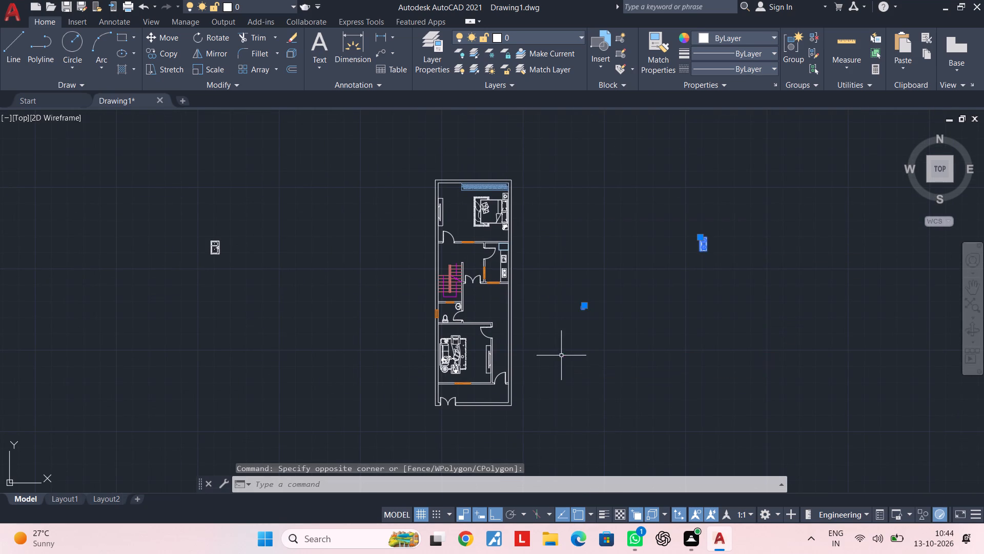
{"action": "key", "text": "Delete"}
{"action": "left_click", "coordinate": [289, 227]}
{"action": "left_click", "coordinate": [132, 290]}
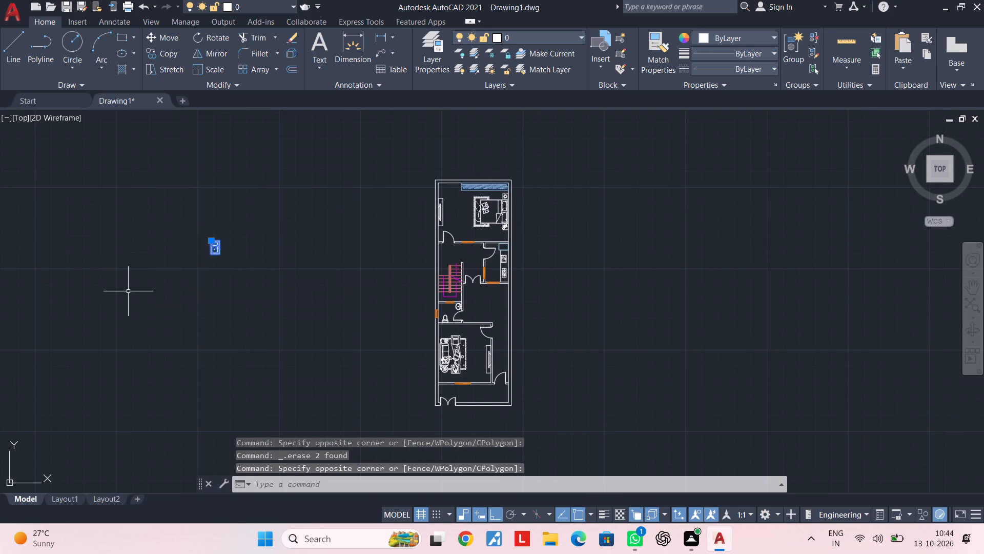
{"action": "key", "text": "Delete"}
Examine the front porch, its doors and the living room area of the furnished plan.
{"action": "middle_click_drag", "start_coordinate": [477, 356], "coordinate": [472, 270]}
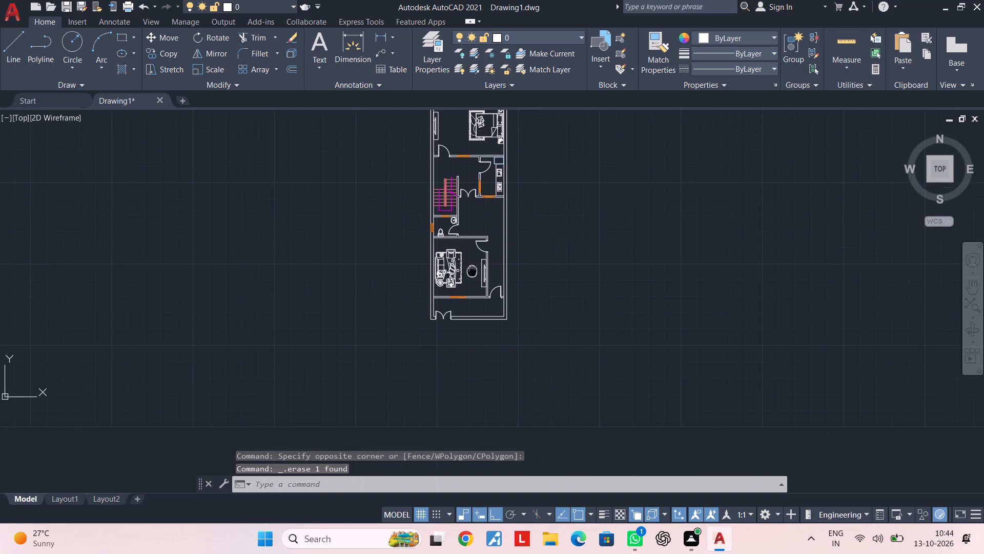
{"action": "key", "text": "Escape"}
{"action": "key", "text": "Escape"}
{"action": "scroll", "coordinate": [456, 318], "scroll_direction": "up", "scroll_amount": 3}
{"action": "middle_click_drag", "start_coordinate": [472, 296], "coordinate": [446, 340]}
{"action": "scroll", "coordinate": [460, 335], "scroll_direction": "up", "scroll_amount": 1}
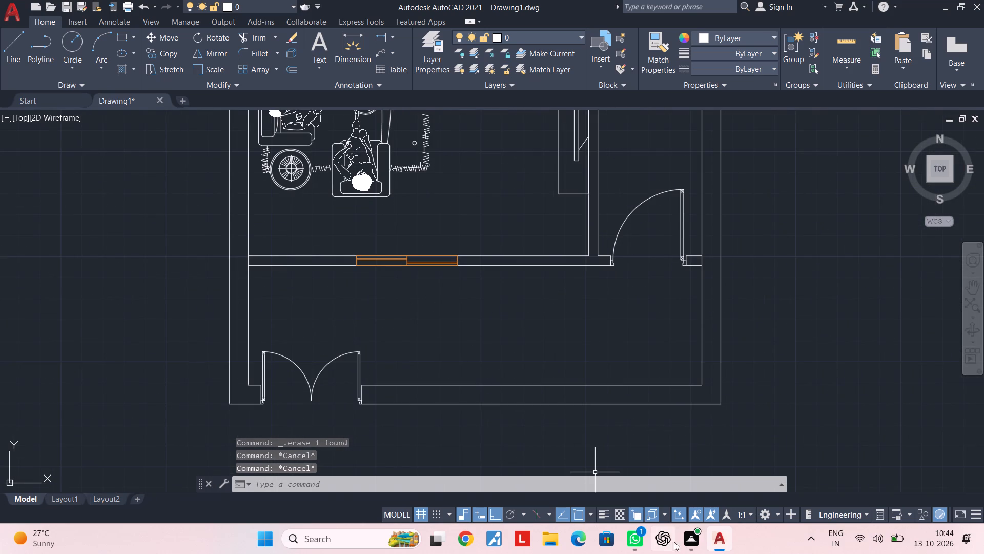
{"action": "middle_click_drag", "start_coordinate": [462, 331], "coordinate": [475, 325]}
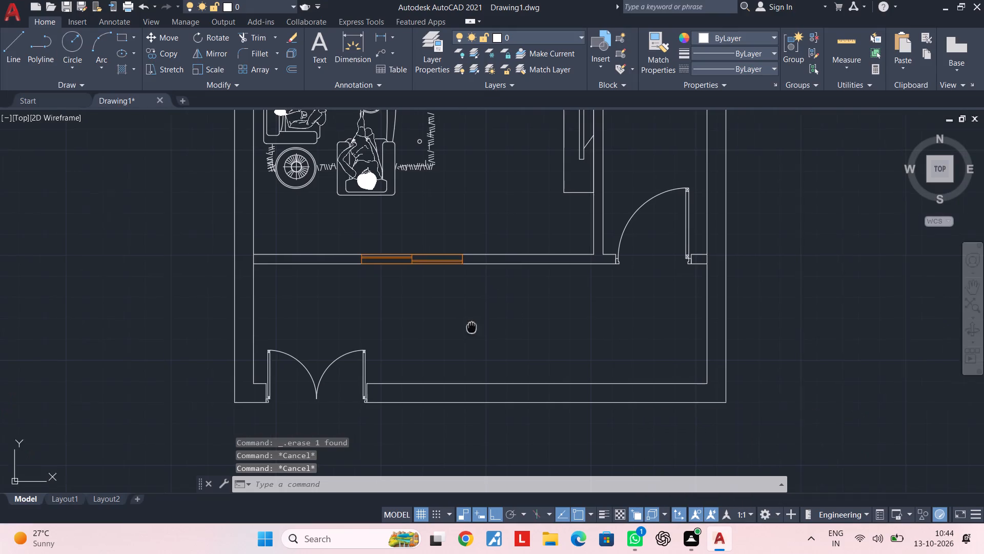
{"action": "middle_click_drag", "start_coordinate": [475, 325], "coordinate": [549, 302]}
{"action": "middle_click_drag", "start_coordinate": [504, 326], "coordinate": [481, 405]}
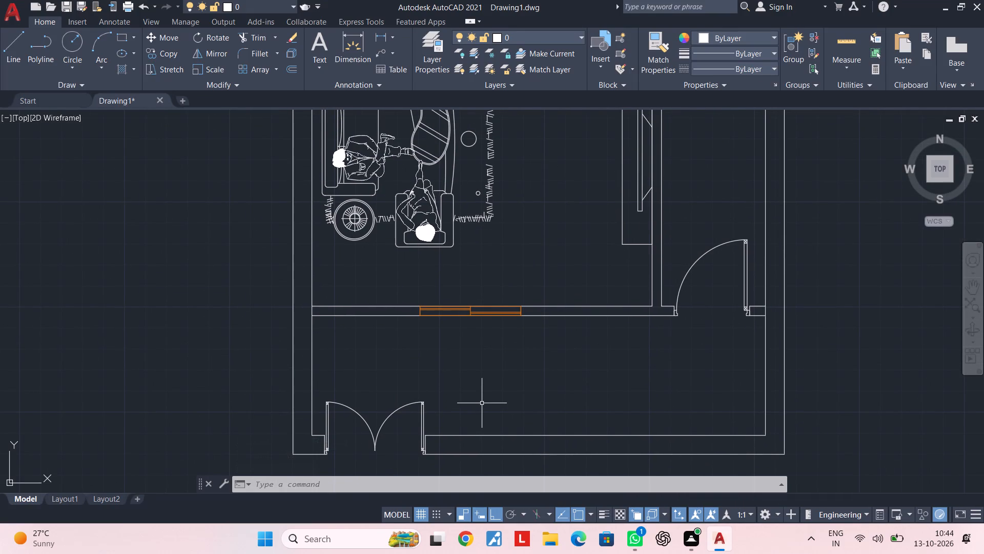
{"action": "scroll", "coordinate": [483, 400], "scroll_direction": "down", "scroll_amount": 2}
{"action": "middle_click_drag", "start_coordinate": [484, 399], "coordinate": [477, 417]}
{"action": "middle_click_drag", "start_coordinate": [466, 298], "coordinate": [447, 361]}
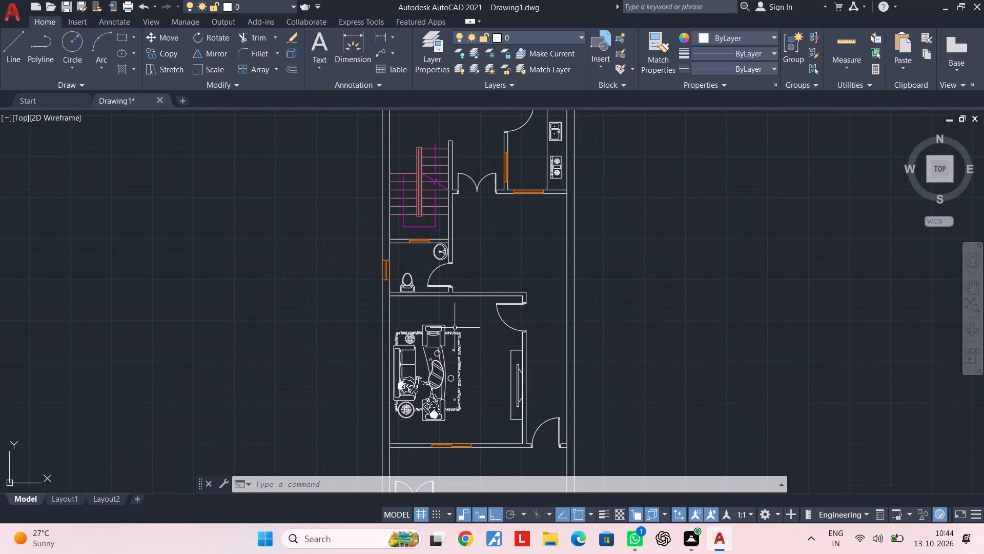
Draw a line across the double door opening between the stairs and kitchen, along the wall's south face from jamb to jamb.
{"action": "scroll", "coordinate": [473, 261], "scroll_direction": "up", "scroll_amount": 1}
{"action": "middle_click_drag", "start_coordinate": [473, 261], "coordinate": [454, 295]}
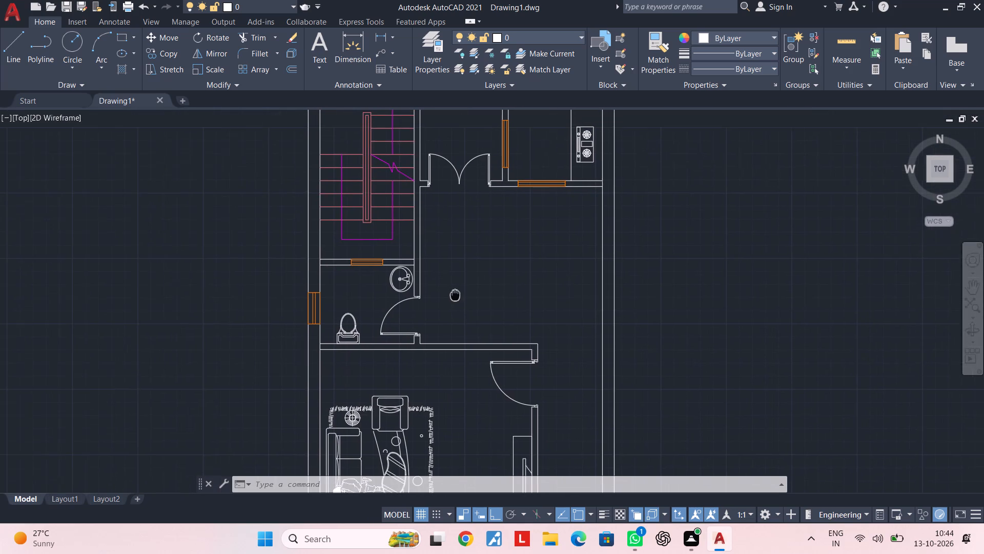
{"action": "middle_click_drag", "start_coordinate": [454, 295], "coordinate": [454, 298]}
{"action": "middle_click_drag", "start_coordinate": [433, 249], "coordinate": [425, 377]}
{"action": "scroll", "coordinate": [419, 307], "scroll_direction": "up", "scroll_amount": 3}
{"action": "middle_click_drag", "start_coordinate": [442, 392], "coordinate": [400, 342]}
{"action": "key", "text": "Escape"}
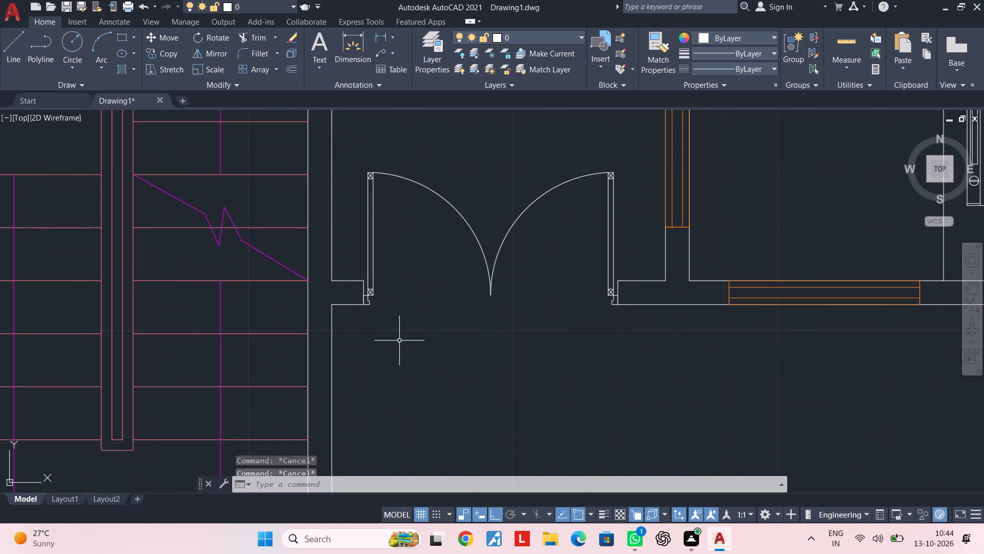
{"action": "key", "text": "Escape"}
{"action": "key", "text": "Escape"}
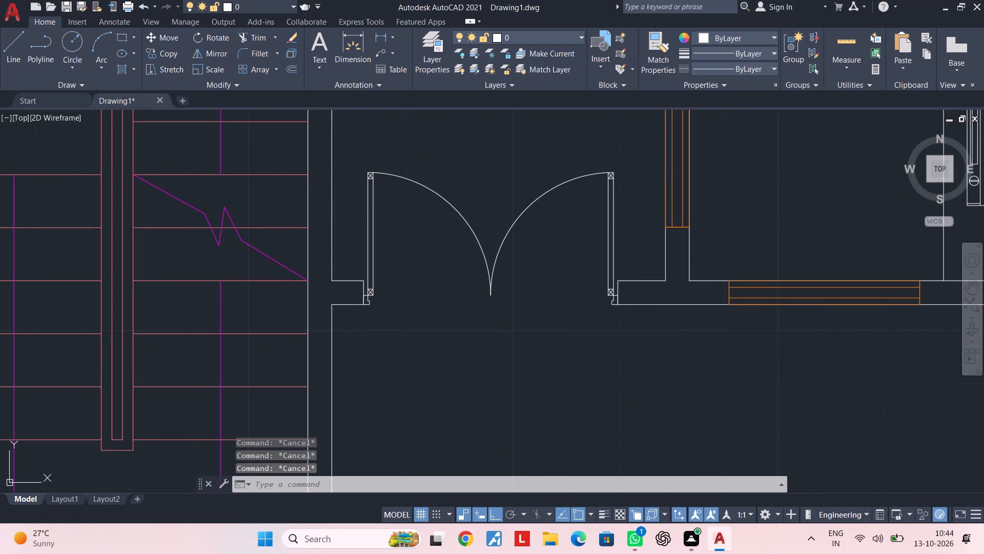
{"action": "key", "text": "Escape"}
{"action": "key", "text": "Escape"}
{"action": "type", "text": "l"}
{"action": "key", "text": "space"}
{"action": "scroll", "coordinate": [364, 304], "scroll_direction": "up", "scroll_amount": 3}
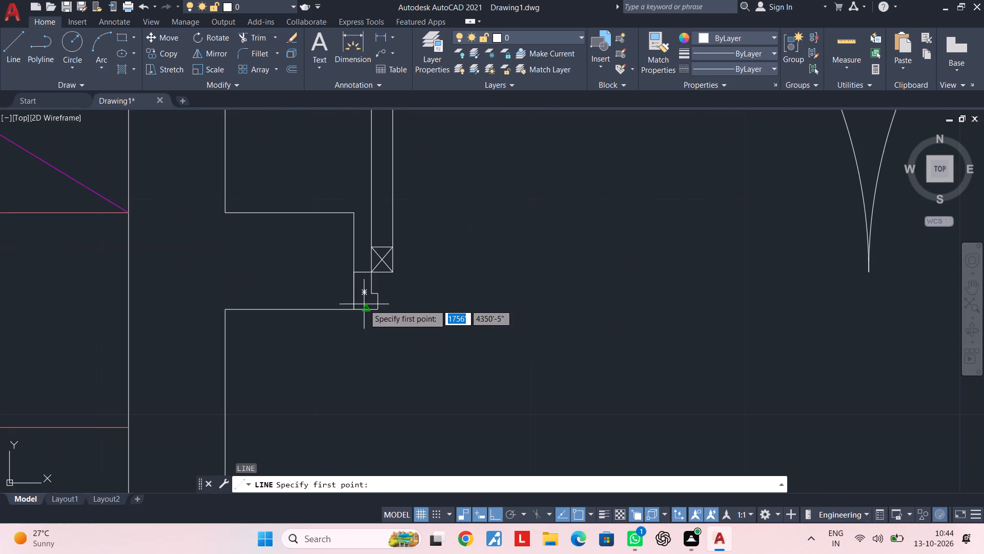
{"action": "left_click", "coordinate": [353, 310]}
{"action": "scroll", "coordinate": [824, 294], "scroll_direction": "down", "scroll_amount": 1}
{"action": "middle_click_drag", "start_coordinate": [824, 294], "coordinate": [473, 292]}
{"action": "middle_click_drag", "start_coordinate": [593, 298], "coordinate": [463, 298]}
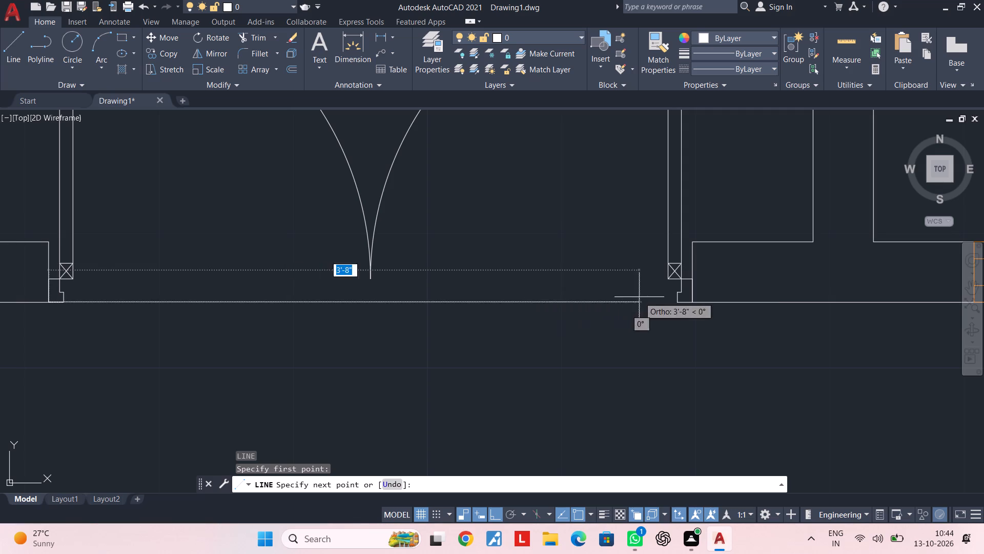
{"action": "left_click", "coordinate": [696, 303]}
{"action": "key", "text": "Escape"}
{"action": "key", "text": "Escape"}
Draw a parallel line about 4' long across the same double door opening, level with the base of the door leaves.
{"action": "key", "text": "space"}
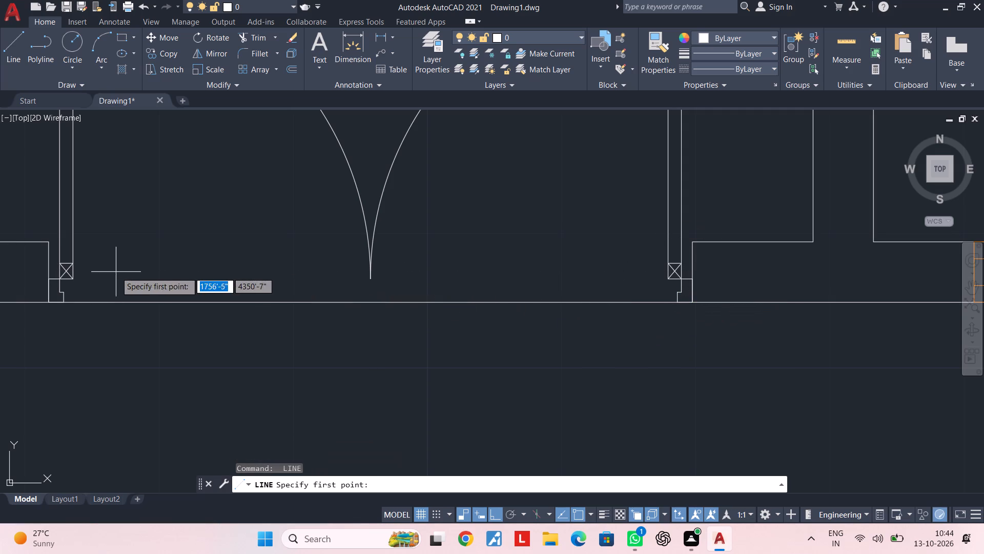
{"action": "key", "text": "Escape"}
{"action": "key", "text": "space"}
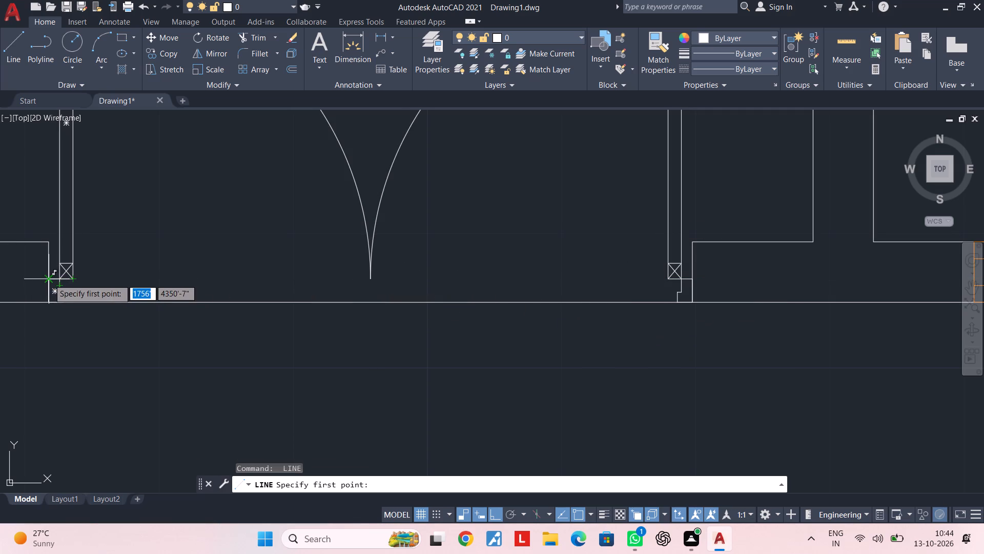
{"action": "left_click", "coordinate": [47, 279]}
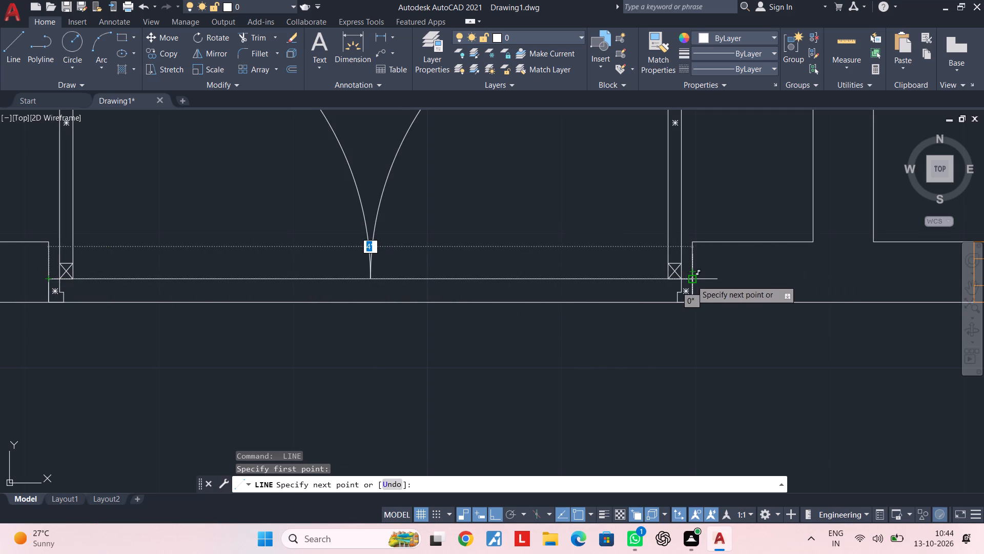
{"action": "left_click", "coordinate": [691, 282]}
{"action": "key", "text": "Escape"}
Draw a line across the porch's front double door from jamb to jamb, level with the base of the door leaves.
{"action": "scroll", "coordinate": [672, 287], "scroll_direction": "down", "scroll_amount": 3}
{"action": "middle_click_drag", "start_coordinate": [672, 292], "coordinate": [652, 206]}
{"action": "key", "text": "Escape"}
{"action": "middle_click_drag", "start_coordinate": [645, 349], "coordinate": [621, 229]}
{"action": "key", "text": "Escape"}
{"action": "key", "text": "Escape"}
{"action": "scroll", "coordinate": [638, 323], "scroll_direction": "down", "scroll_amount": 2}
{"action": "middle_click_drag", "start_coordinate": [638, 323], "coordinate": [628, 193]}
{"action": "middle_click_drag", "start_coordinate": [617, 301], "coordinate": [628, 213]}
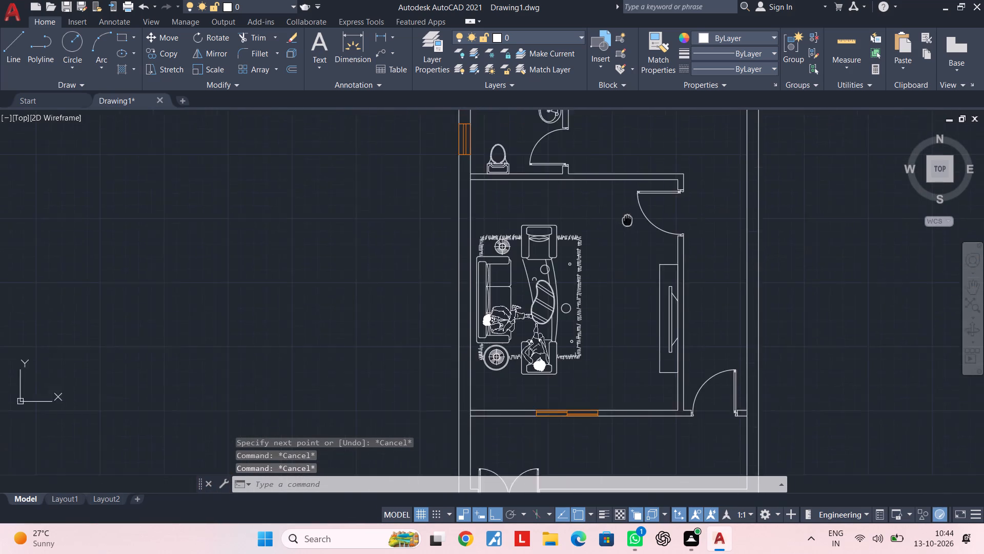
{"action": "middle_click_drag", "start_coordinate": [628, 213], "coordinate": [630, 200]}
{"action": "middle_click_drag", "start_coordinate": [593, 359], "coordinate": [601, 219]}
{"action": "middle_click_drag", "start_coordinate": [590, 380], "coordinate": [595, 310]}
{"action": "key", "text": "space"}
{"action": "scroll", "coordinate": [492, 255], "scroll_direction": "up", "scroll_amount": 2}
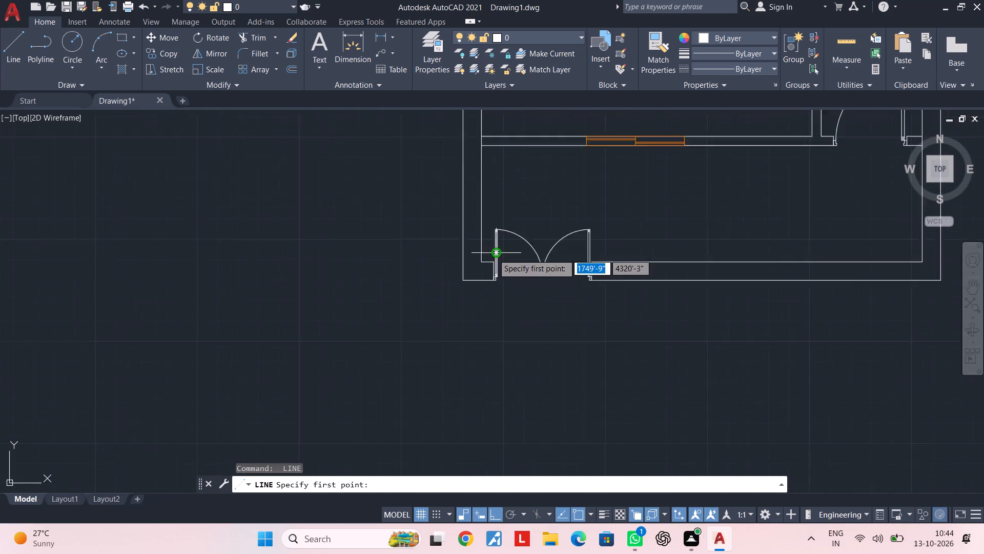
{"action": "scroll", "coordinate": [493, 254], "scroll_direction": "up", "scroll_amount": 2}
{"action": "scroll", "coordinate": [511, 280], "scroll_direction": "down", "scroll_amount": 1}
{"action": "scroll", "coordinate": [493, 339], "scroll_direction": "up", "scroll_amount": 4}
{"action": "left_click", "coordinate": [502, 233]}
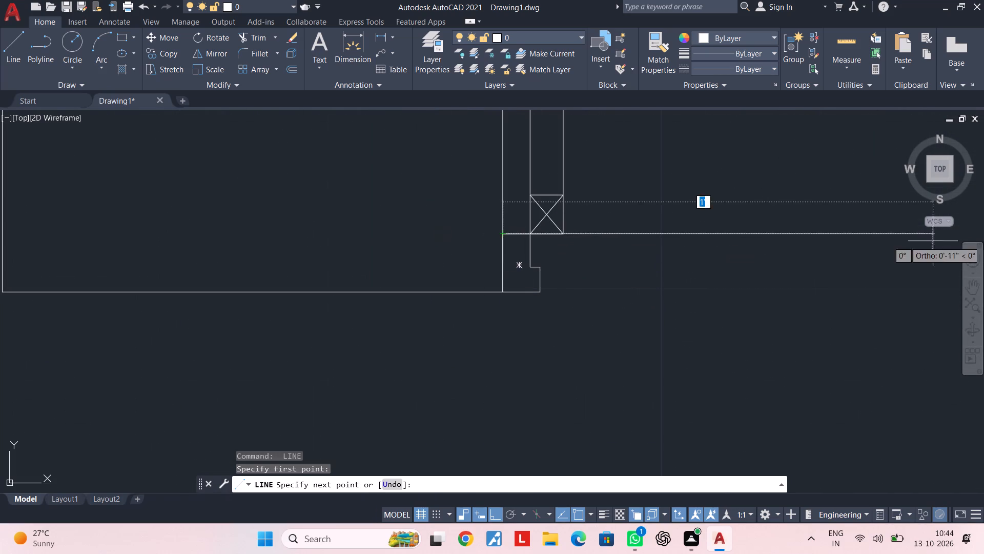
{"action": "middle_click_drag", "start_coordinate": [983, 241], "coordinate": [504, 241]}
{"action": "scroll", "coordinate": [631, 248], "scroll_direction": "down", "scroll_amount": 2}
{"action": "middle_click_drag", "start_coordinate": [631, 248], "coordinate": [436, 248]}
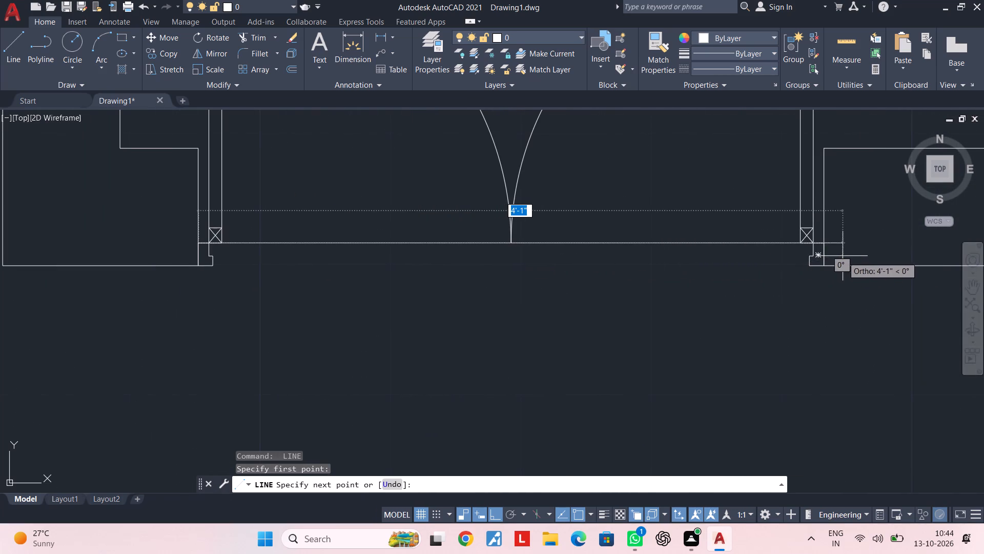
{"action": "left_click", "coordinate": [822, 243]}
{"action": "key", "text": "Escape"}
Draw a second line across the front double door opening, along the outer south face of the wall.
{"action": "scroll", "coordinate": [462, 334], "scroll_direction": "down", "scroll_amount": 1}
{"action": "middle_click_drag", "start_coordinate": [462, 334], "coordinate": [503, 312]}
{"action": "key", "text": "space"}
{"action": "scroll", "coordinate": [329, 268], "scroll_direction": "up", "scroll_amount": 2}
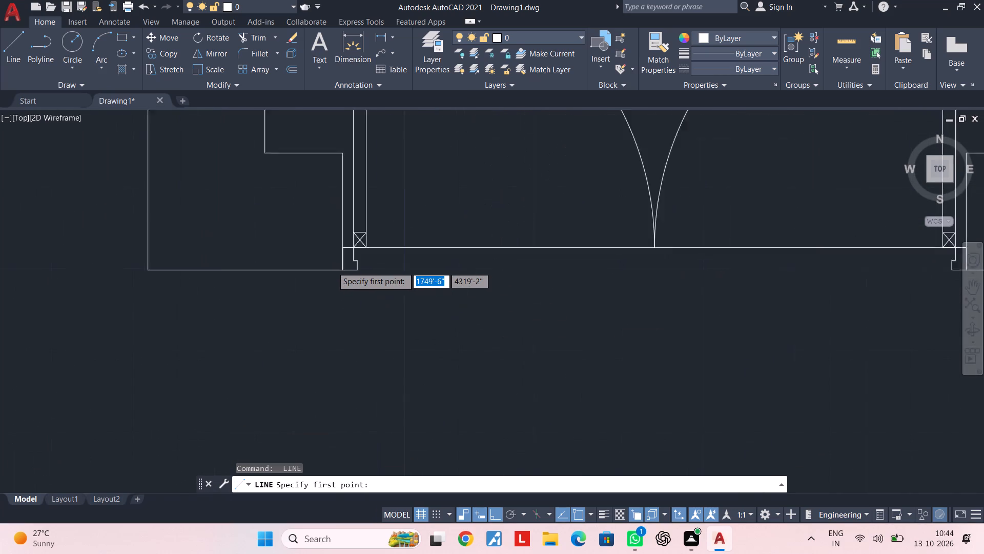
{"action": "scroll", "coordinate": [332, 267], "scroll_direction": "up", "scroll_amount": 1}
{"action": "left_click", "coordinate": [352, 276]}
{"action": "scroll", "coordinate": [611, 313], "scroll_direction": "down", "scroll_amount": 3}
{"action": "middle_click_drag", "start_coordinate": [619, 314], "coordinate": [328, 272]}
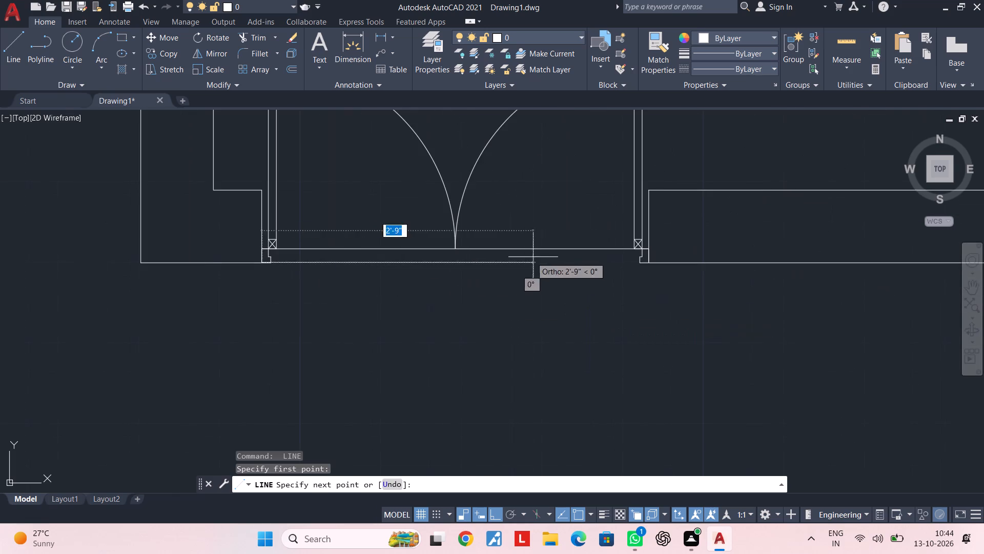
{"action": "scroll", "coordinate": [661, 274], "scroll_direction": "up", "scroll_amount": 3}
{"action": "left_click", "coordinate": [600, 226]}
{"action": "key", "text": "Escape"}
{"action": "key", "text": "Escape"}
Draw a line across the single door opening from the porch into the east passage, along the wall's south face.
{"action": "scroll", "coordinate": [499, 284], "scroll_direction": "down", "scroll_amount": 4}
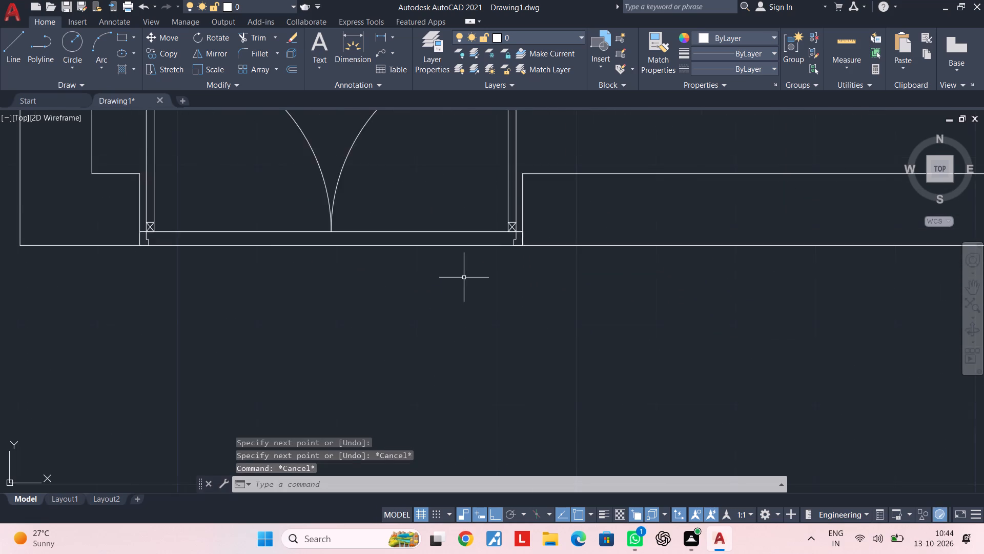
{"action": "scroll", "coordinate": [463, 278], "scroll_direction": "down", "scroll_amount": 2}
{"action": "middle_click_drag", "start_coordinate": [463, 278], "coordinate": [546, 250]}
{"action": "key", "text": "Escape"}
{"action": "scroll", "coordinate": [582, 242], "scroll_direction": "down", "scroll_amount": 1}
{"action": "middle_click_drag", "start_coordinate": [582, 242], "coordinate": [560, 314]}
{"action": "key", "text": "Escape"}
{"action": "scroll", "coordinate": [680, 248], "scroll_direction": "up", "scroll_amount": 2}
{"action": "middle_click_drag", "start_coordinate": [714, 254], "coordinate": [567, 294]}
{"action": "key", "text": "space"}
{"action": "scroll", "coordinate": [551, 266], "scroll_direction": "up", "scroll_amount": 4}
{"action": "middle_click_drag", "start_coordinate": [573, 227], "coordinate": [378, 320]}
{"action": "scroll", "coordinate": [378, 320], "scroll_direction": "up", "scroll_amount": 1}
{"action": "left_click", "coordinate": [373, 261]}
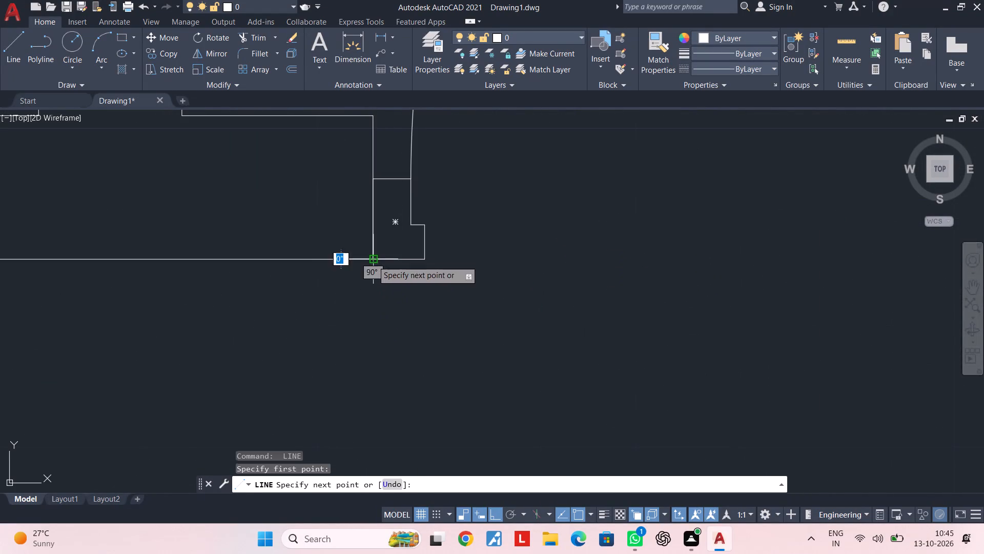
{"action": "scroll", "coordinate": [716, 261], "scroll_direction": "down", "scroll_amount": 3}
{"action": "middle_click_drag", "start_coordinate": [716, 261], "coordinate": [405, 274]}
{"action": "left_click", "coordinate": [605, 273]}
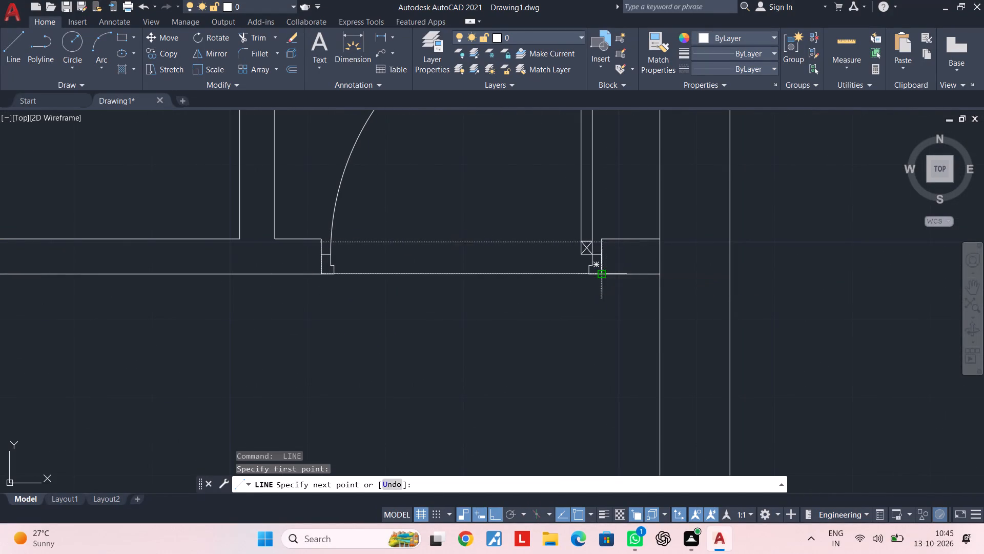
{"action": "scroll", "coordinate": [490, 280], "scroll_direction": "down", "scroll_amount": 1}
{"action": "key", "text": "Escape"}
{"action": "key", "text": "Escape"}
{"action": "key", "text": "Escape"}
{"action": "key", "text": "Escape"}
{"action": "key", "text": "Escape"}
{"action": "key", "text": "Escape"}
{"action": "key", "text": "Escape"}
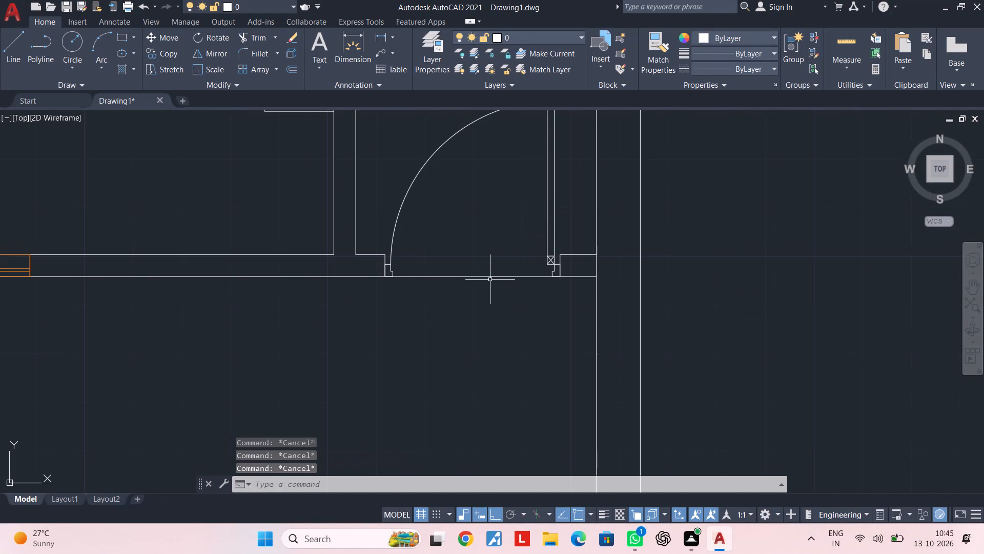
Draw a second line across the porch-to-passage door opening from jamb to jamb, level with the base of the door leaf.
{"action": "key", "text": "space"}
{"action": "scroll", "coordinate": [372, 266], "scroll_direction": "up", "scroll_amount": 3}
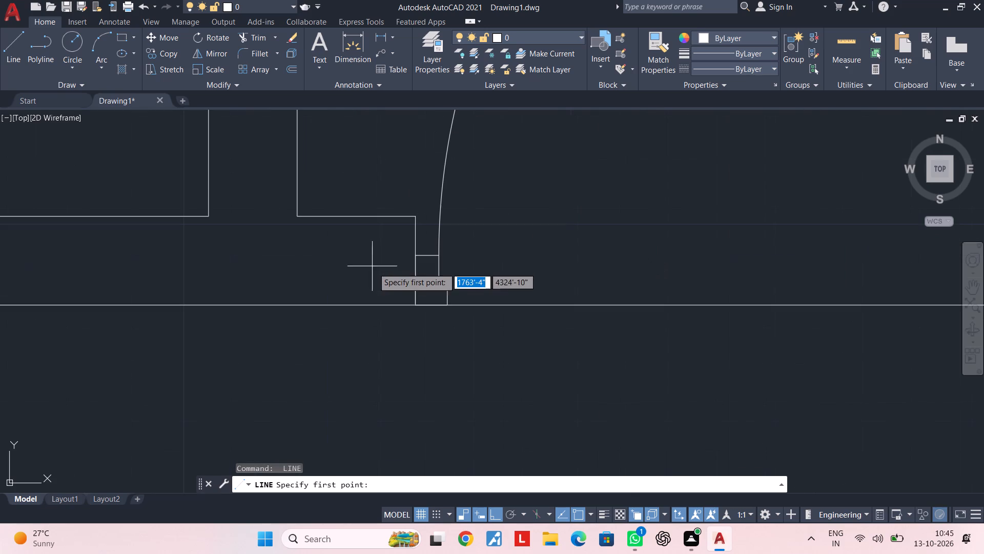
{"action": "left_click", "coordinate": [412, 255]}
{"action": "scroll", "coordinate": [729, 278], "scroll_direction": "down", "scroll_amount": 2}
{"action": "middle_click_drag", "start_coordinate": [723, 281], "coordinate": [408, 280]}
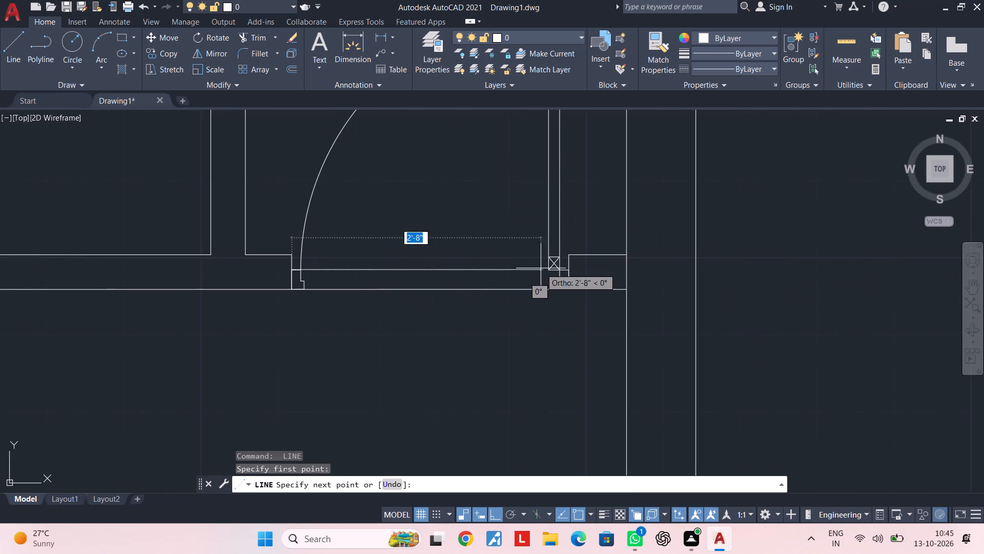
{"action": "scroll", "coordinate": [547, 271], "scroll_direction": "up", "scroll_amount": 1}
{"action": "left_click", "coordinate": [583, 270]}
{"action": "key", "text": "Escape"}
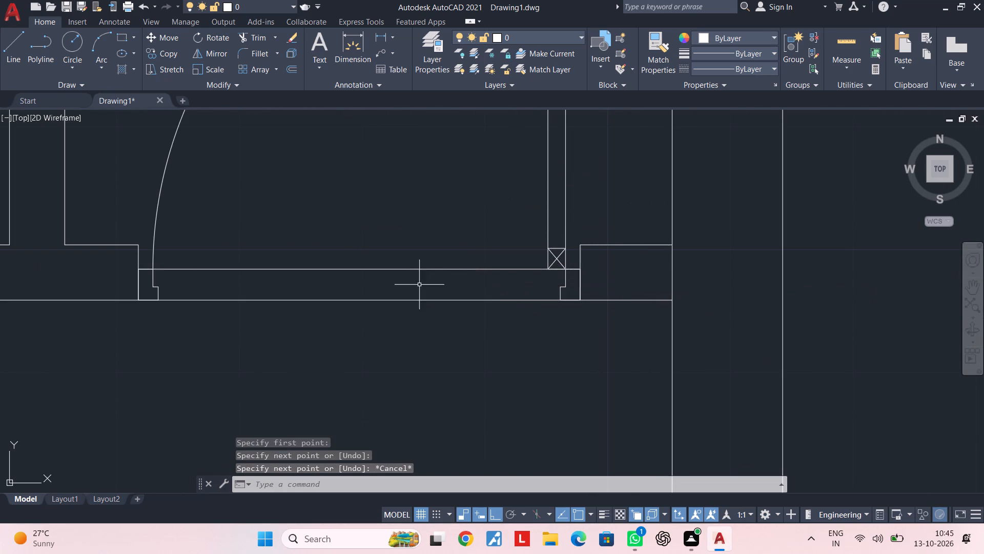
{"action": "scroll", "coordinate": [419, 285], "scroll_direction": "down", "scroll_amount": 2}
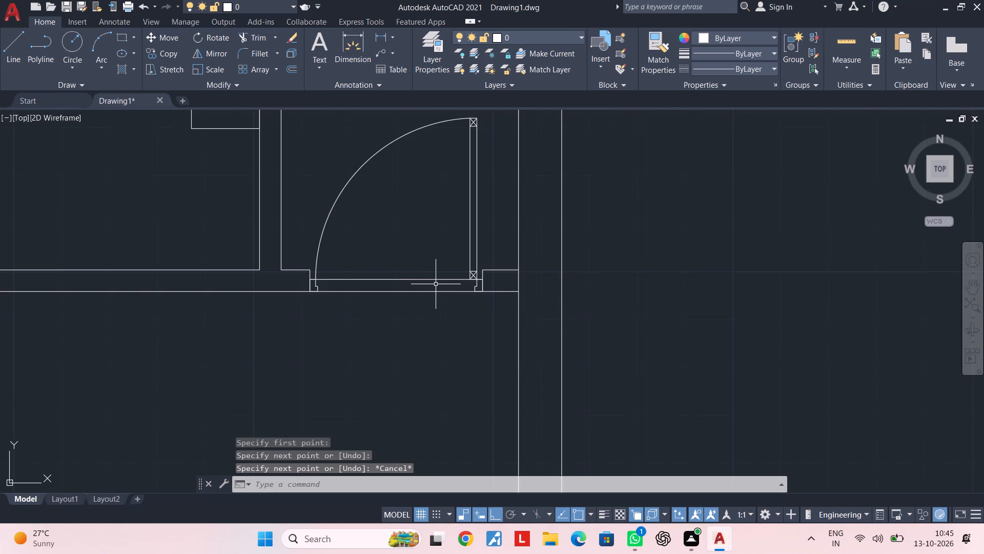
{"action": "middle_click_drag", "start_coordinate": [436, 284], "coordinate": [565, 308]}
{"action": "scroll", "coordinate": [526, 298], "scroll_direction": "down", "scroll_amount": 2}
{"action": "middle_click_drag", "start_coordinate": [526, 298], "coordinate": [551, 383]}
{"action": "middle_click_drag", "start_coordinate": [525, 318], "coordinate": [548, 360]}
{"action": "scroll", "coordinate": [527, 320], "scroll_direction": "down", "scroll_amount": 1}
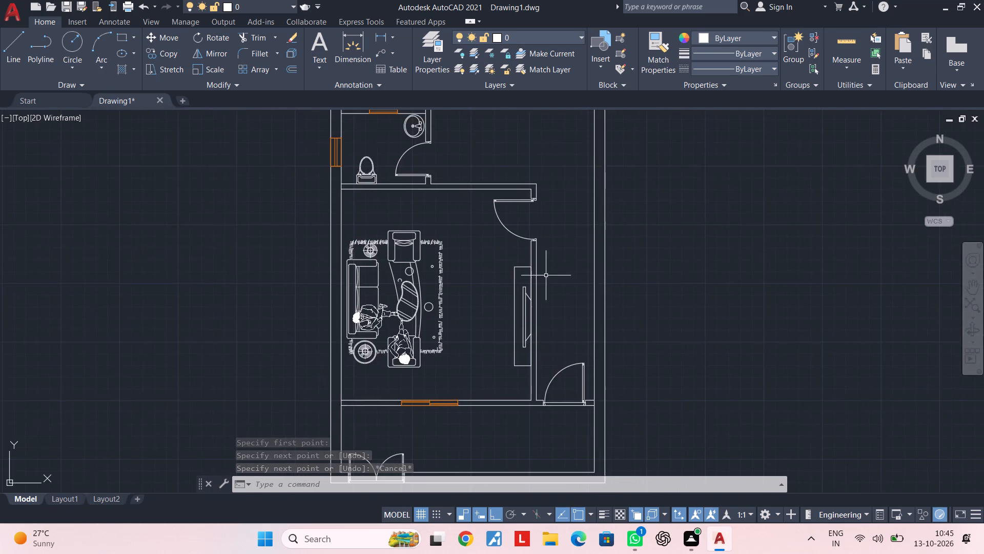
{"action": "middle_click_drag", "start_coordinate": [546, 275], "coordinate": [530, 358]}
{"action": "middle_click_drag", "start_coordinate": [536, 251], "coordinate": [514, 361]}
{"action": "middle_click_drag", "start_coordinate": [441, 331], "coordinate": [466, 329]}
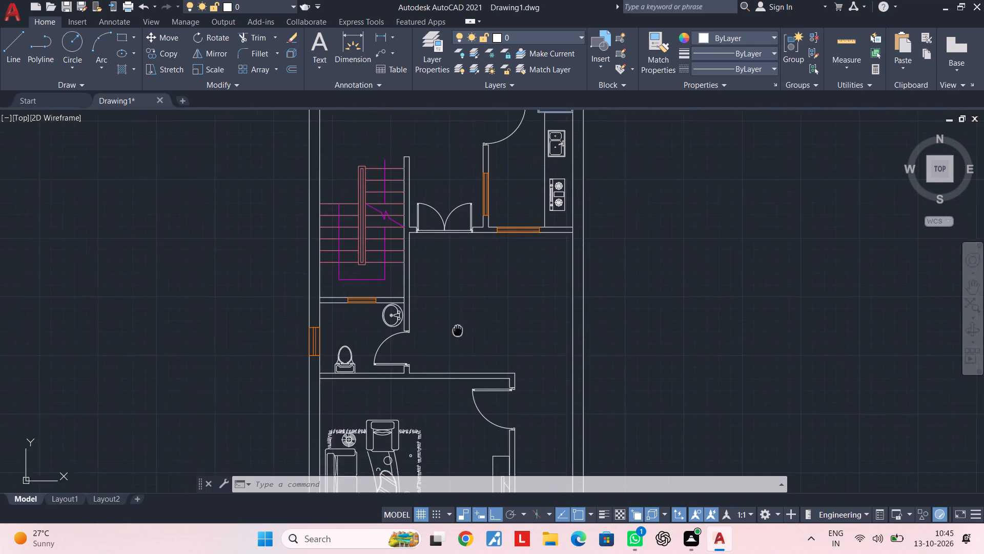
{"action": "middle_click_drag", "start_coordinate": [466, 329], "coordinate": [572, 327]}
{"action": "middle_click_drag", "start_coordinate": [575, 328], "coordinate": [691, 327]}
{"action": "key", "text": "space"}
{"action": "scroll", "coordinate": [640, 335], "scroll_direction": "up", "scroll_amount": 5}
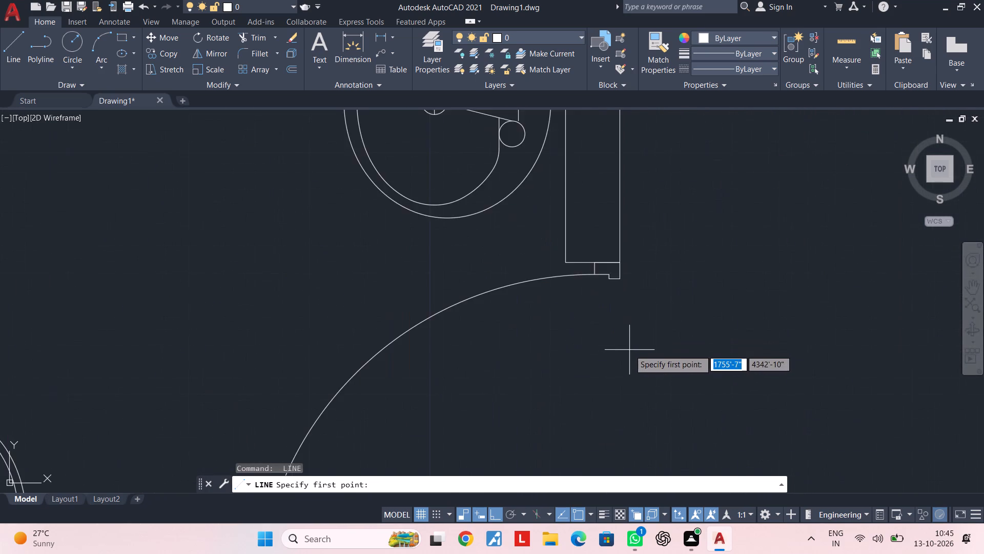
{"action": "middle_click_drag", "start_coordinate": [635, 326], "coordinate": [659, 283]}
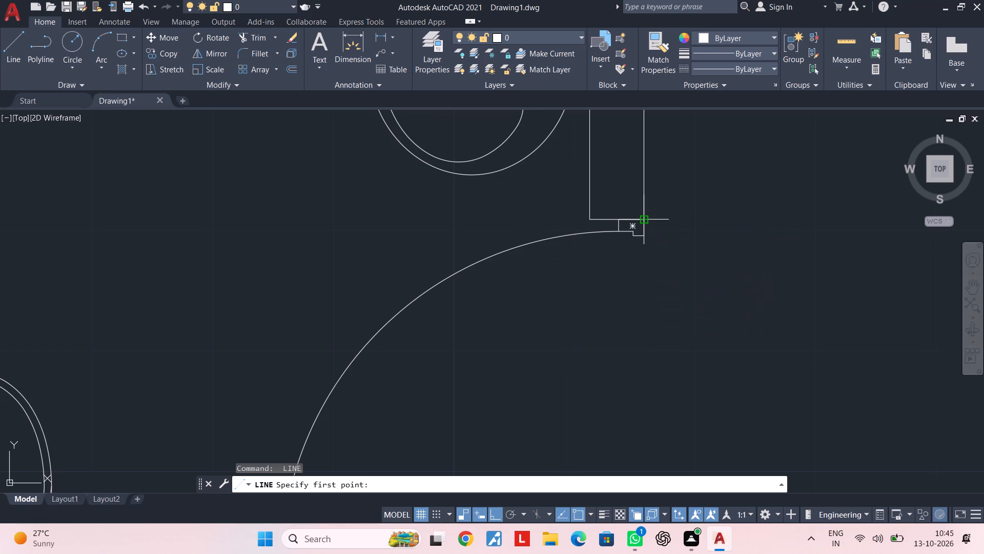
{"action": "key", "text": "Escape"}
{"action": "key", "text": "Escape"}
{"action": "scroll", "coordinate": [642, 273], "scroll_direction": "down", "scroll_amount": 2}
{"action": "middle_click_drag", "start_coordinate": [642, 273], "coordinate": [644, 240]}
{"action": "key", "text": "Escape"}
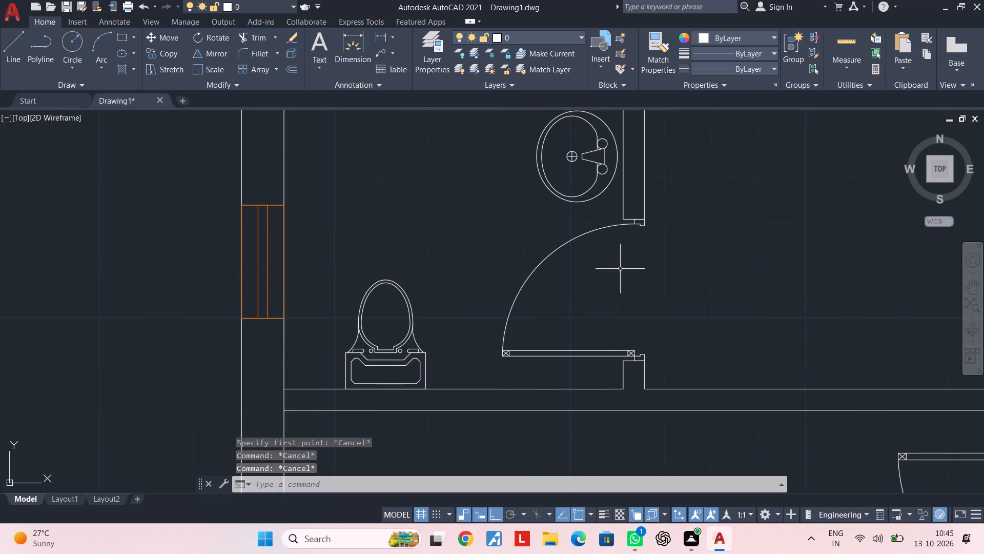
Move the bathroom door block west so its frame's outer corner sits at the midpoint of the wall end.
{"action": "left_click", "coordinate": [616, 271]}
{"action": "left_click", "coordinate": [527, 277]}
{"action": "key", "text": "m"}
{"action": "key", "text": "space"}
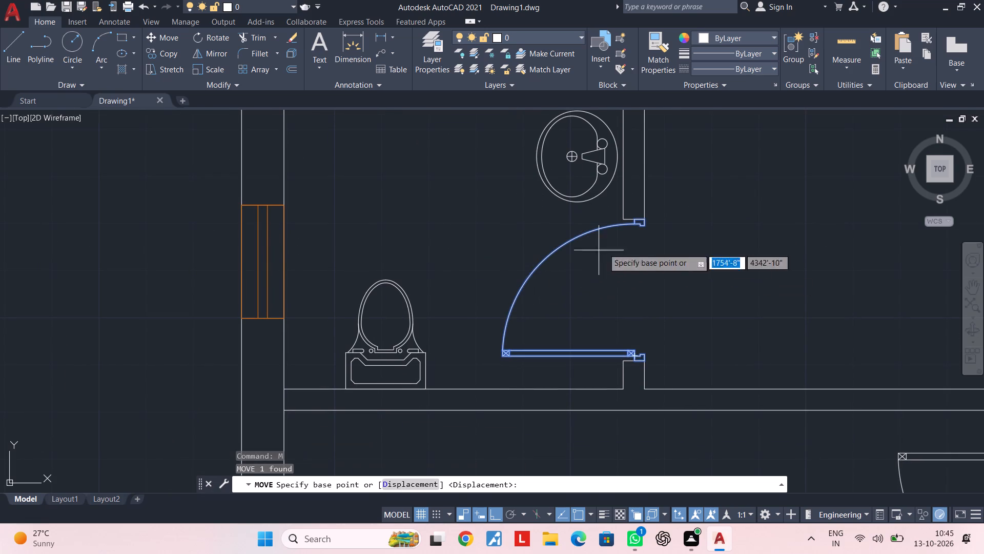
{"action": "scroll", "coordinate": [643, 224], "scroll_direction": "up", "scroll_amount": 4}
{"action": "left_click", "coordinate": [630, 191]}
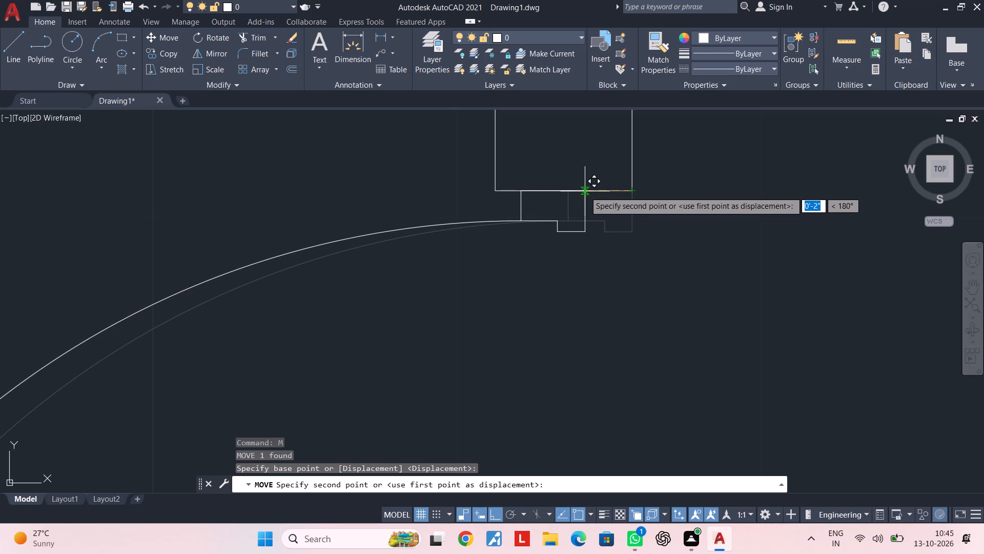
{"action": "left_click", "coordinate": [570, 190]}
{"action": "scroll", "coordinate": [618, 256], "scroll_direction": "down", "scroll_amount": 4}
{"action": "middle_click_drag", "start_coordinate": [620, 259], "coordinate": [637, 136]}
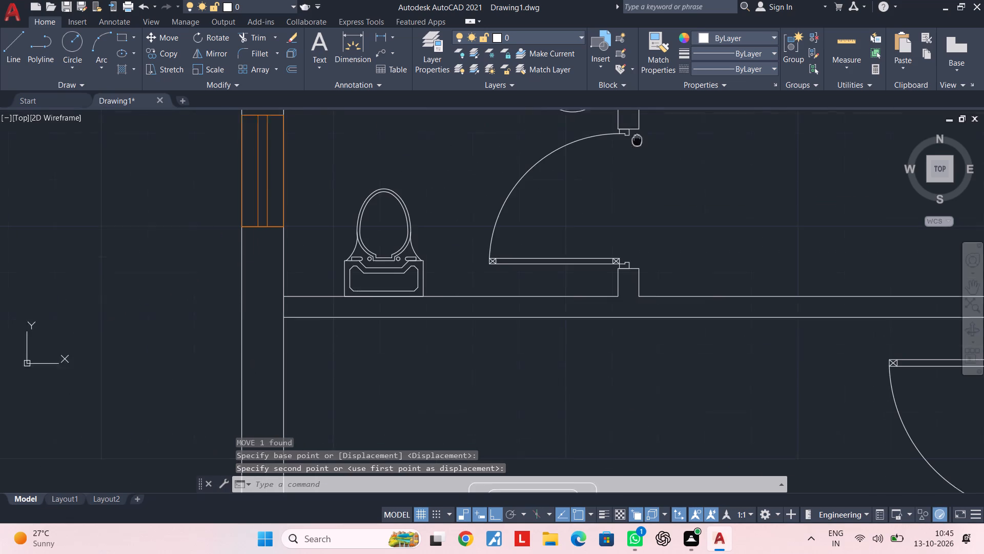
{"action": "middle_click_drag", "start_coordinate": [637, 136], "coordinate": [635, 129]}
{"action": "middle_click_drag", "start_coordinate": [627, 234], "coordinate": [626, 266]}
{"action": "key", "text": "Escape"}
{"action": "key", "text": "Escape"}
{"action": "middle_click_drag", "start_coordinate": [644, 259], "coordinate": [636, 278]}
{"action": "key", "text": "Escape"}
{"action": "key", "text": "Escape"}
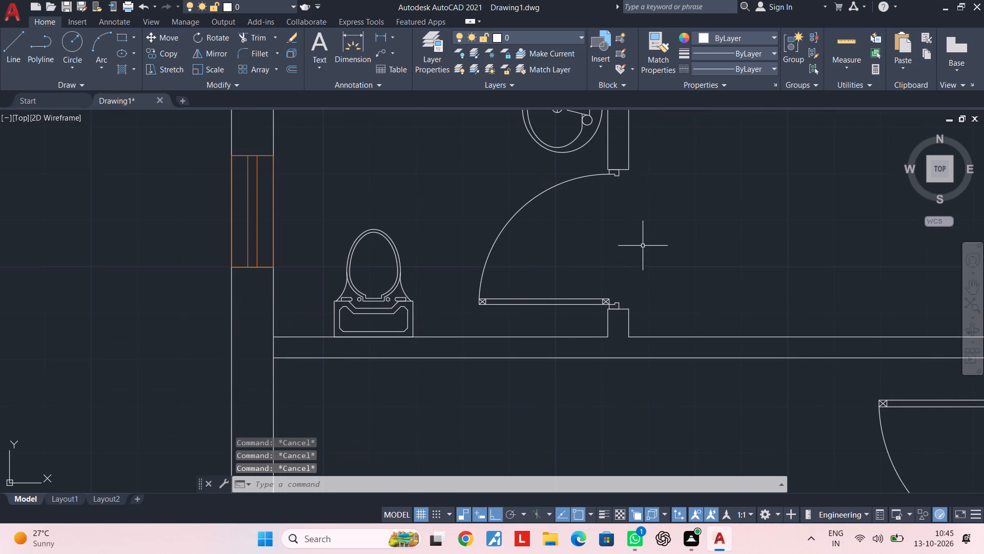
Draw a line about 2'-6" long across the bathroom door opening from jamb to jamb, along the middle of the wall thickness.
{"action": "key", "text": "l"}
{"action": "key", "text": "space"}
{"action": "scroll", "coordinate": [628, 167], "scroll_direction": "up", "scroll_amount": 2}
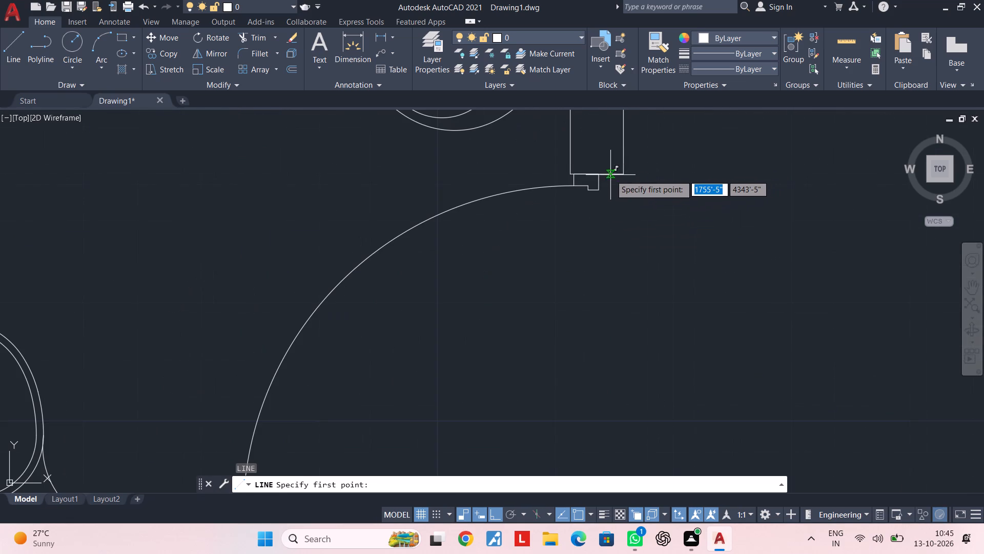
{"action": "left_click", "coordinate": [601, 175]}
{"action": "scroll", "coordinate": [602, 263], "scroll_direction": "down", "scroll_amount": 1}
{"action": "middle_click_drag", "start_coordinate": [602, 263], "coordinate": [586, 102]}
{"action": "scroll", "coordinate": [588, 267], "scroll_direction": "up", "scroll_amount": 1}
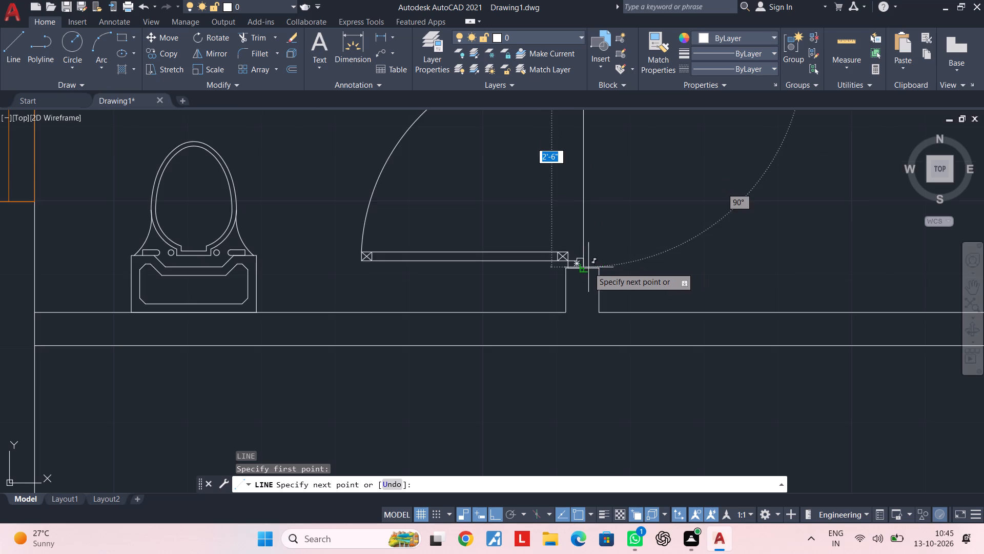
{"action": "scroll", "coordinate": [587, 267], "scroll_direction": "up", "scroll_amount": 1}
{"action": "left_click", "coordinate": [573, 270]}
{"action": "key", "text": "Escape"}
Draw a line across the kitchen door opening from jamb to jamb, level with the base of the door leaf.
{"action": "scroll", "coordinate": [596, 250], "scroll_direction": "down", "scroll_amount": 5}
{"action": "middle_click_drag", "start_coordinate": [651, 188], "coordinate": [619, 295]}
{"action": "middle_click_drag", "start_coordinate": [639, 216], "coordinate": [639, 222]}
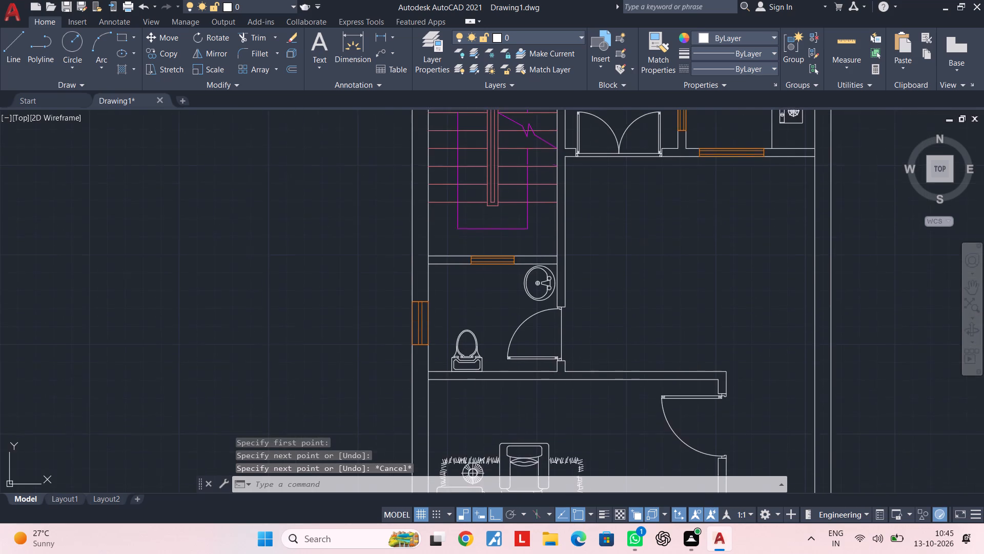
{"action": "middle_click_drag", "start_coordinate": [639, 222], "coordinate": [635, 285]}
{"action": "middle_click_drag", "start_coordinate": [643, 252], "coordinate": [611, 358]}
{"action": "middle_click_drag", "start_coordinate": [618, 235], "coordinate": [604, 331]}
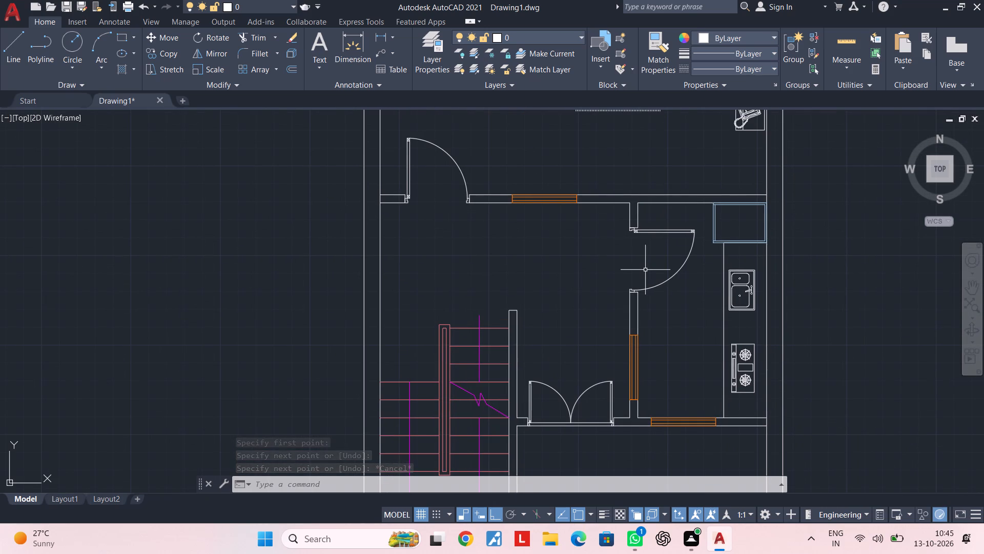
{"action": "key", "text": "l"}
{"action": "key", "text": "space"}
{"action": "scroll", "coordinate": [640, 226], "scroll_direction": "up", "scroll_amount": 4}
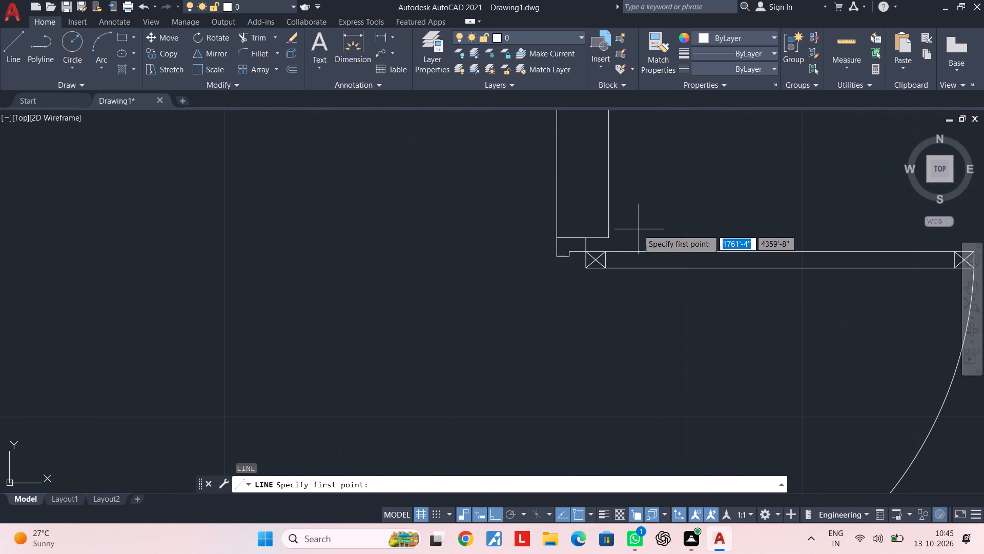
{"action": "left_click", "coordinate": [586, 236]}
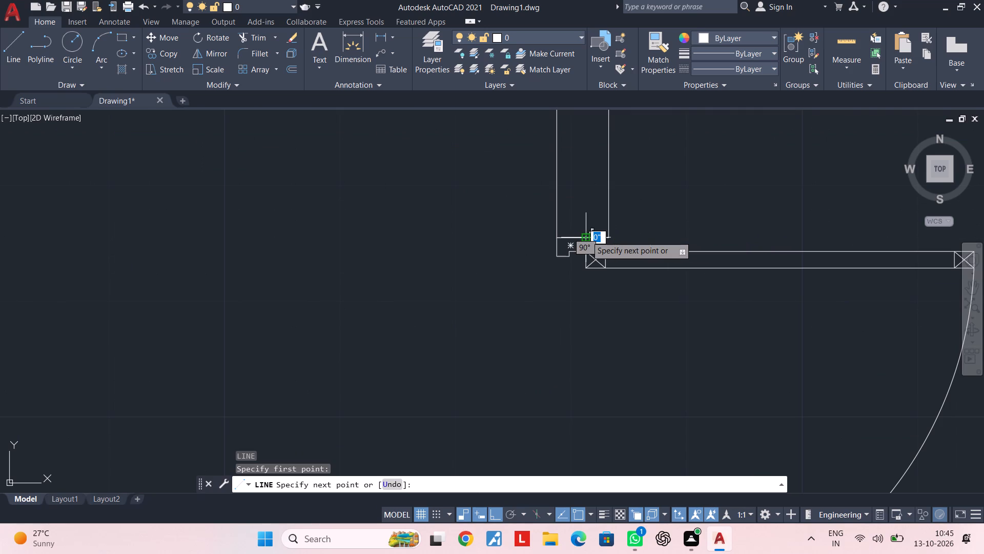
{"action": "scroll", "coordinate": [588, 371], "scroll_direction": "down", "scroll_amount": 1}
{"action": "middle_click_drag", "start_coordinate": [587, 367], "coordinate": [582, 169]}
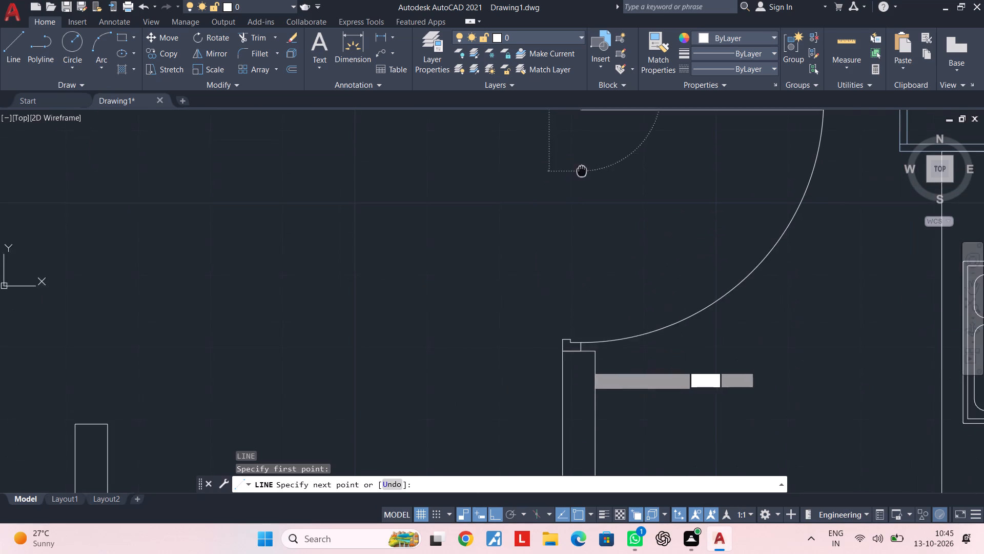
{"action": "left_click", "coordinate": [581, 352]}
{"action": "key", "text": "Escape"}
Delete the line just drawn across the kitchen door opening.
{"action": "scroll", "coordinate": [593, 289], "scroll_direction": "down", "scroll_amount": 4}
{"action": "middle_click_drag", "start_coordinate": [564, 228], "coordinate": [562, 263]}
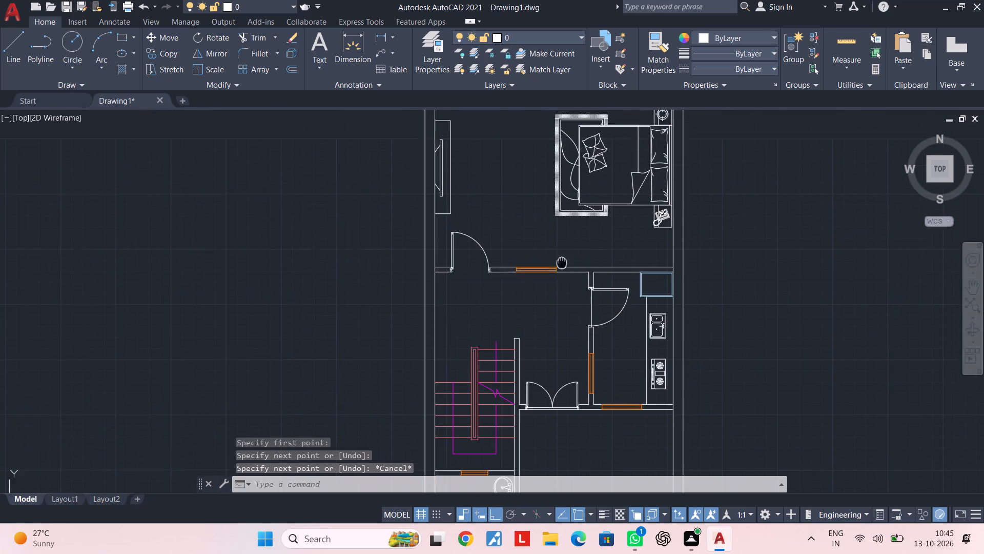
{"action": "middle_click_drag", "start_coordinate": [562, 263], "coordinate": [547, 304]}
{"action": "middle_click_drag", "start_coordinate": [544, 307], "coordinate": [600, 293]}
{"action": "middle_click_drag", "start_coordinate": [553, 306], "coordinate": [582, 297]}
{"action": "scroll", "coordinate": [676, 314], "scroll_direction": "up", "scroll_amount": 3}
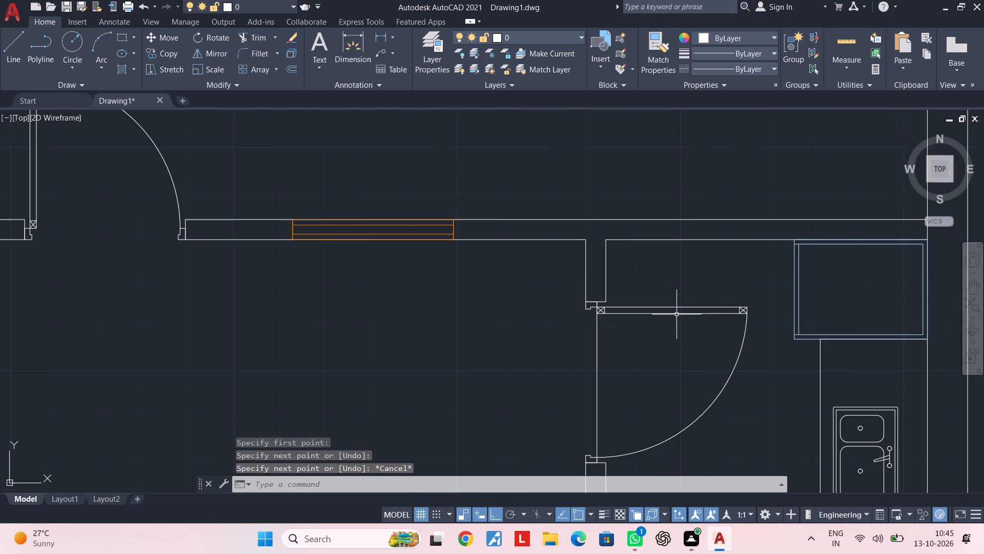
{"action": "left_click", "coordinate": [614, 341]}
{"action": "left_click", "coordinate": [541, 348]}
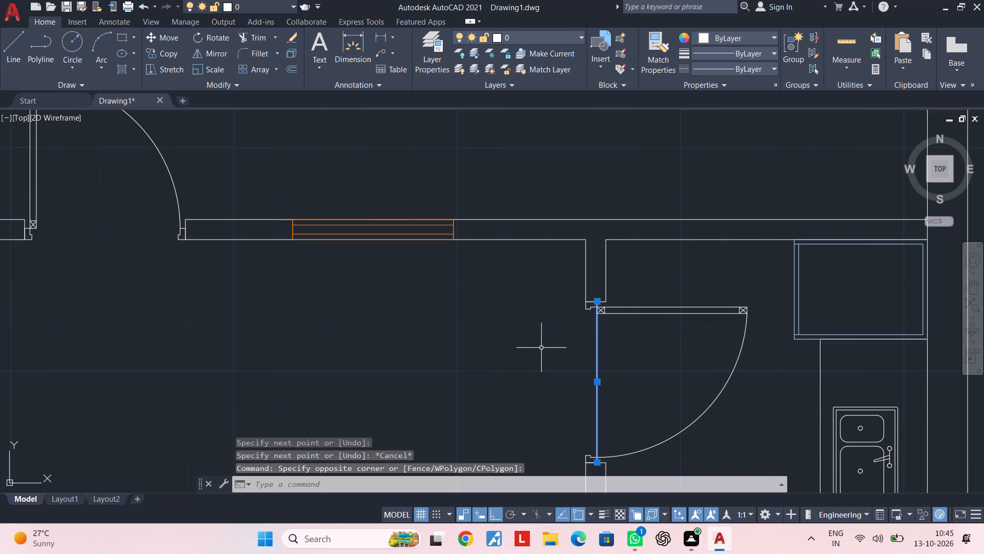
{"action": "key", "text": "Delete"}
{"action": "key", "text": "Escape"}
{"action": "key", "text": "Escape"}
Draw a line across the kitchen door opening from jamb to jamb, along the wall's east face.
{"action": "type", "text": "l"}
{"action": "key", "text": "space"}
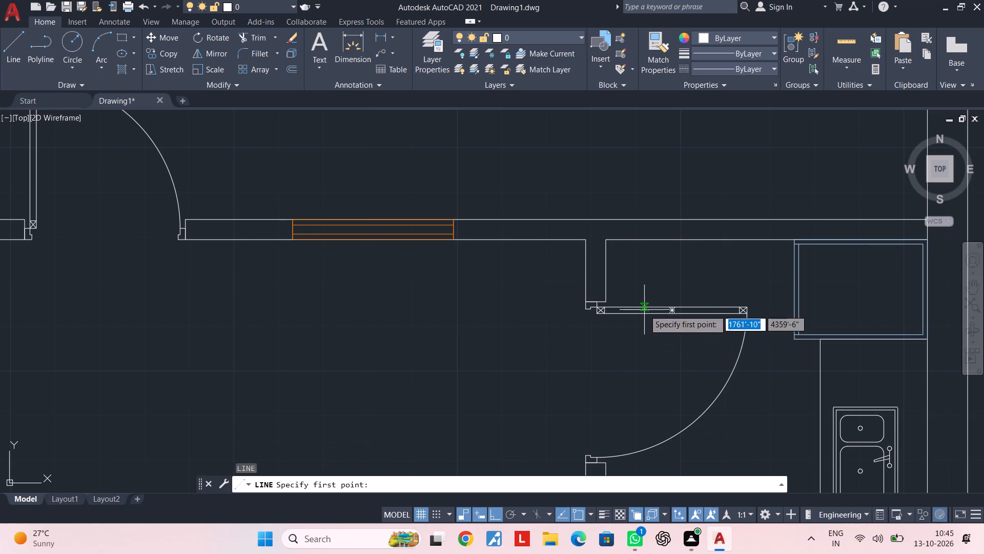
{"action": "left_click", "coordinate": [604, 301]}
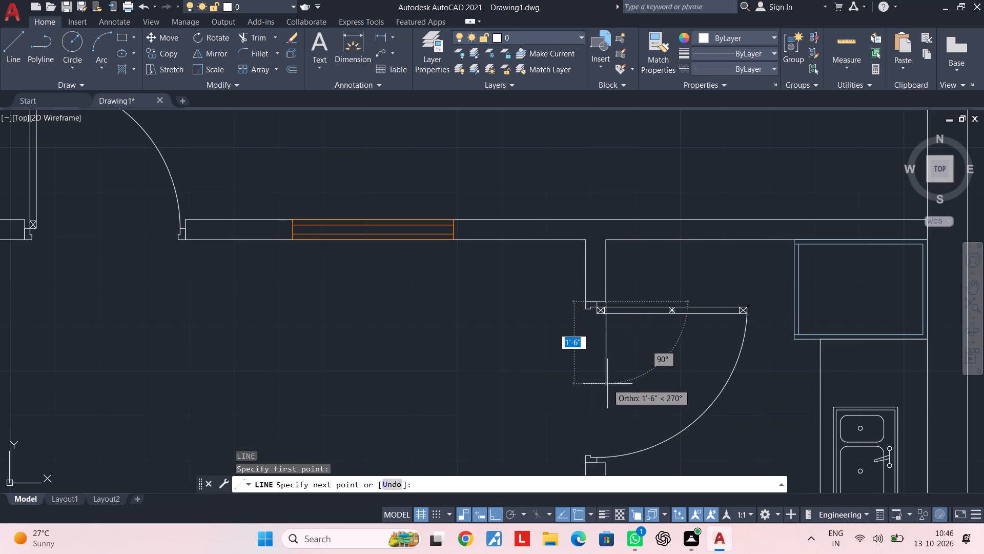
{"action": "middle_click_drag", "start_coordinate": [604, 363], "coordinate": [594, 296]}
{"action": "scroll", "coordinate": [594, 296], "scroll_direction": "up", "scroll_amount": 1}
{"action": "middle_click_drag", "start_coordinate": [588, 418], "coordinate": [584, 316]}
{"action": "scroll", "coordinate": [593, 370], "scroll_direction": "up", "scroll_amount": 2}
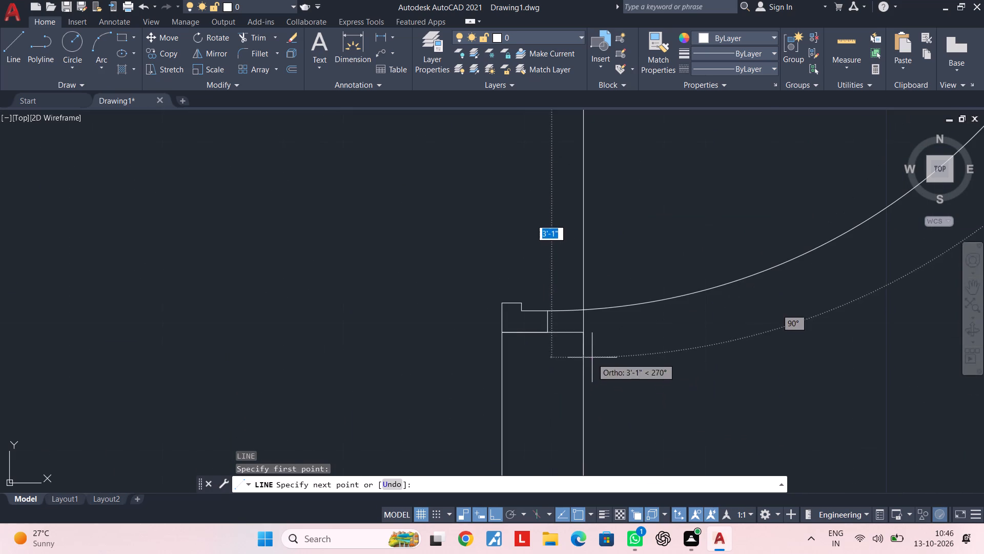
{"action": "left_click", "coordinate": [581, 332]}
{"action": "key", "text": "Escape"}
Look over the floor plan from the bedroom down to the porch's front double door, checking the door openings.
{"action": "scroll", "coordinate": [582, 325], "scroll_direction": "down", "scroll_amount": 4}
{"action": "middle_click_drag", "start_coordinate": [510, 274], "coordinate": [679, 295]}
{"action": "middle_click_drag", "start_coordinate": [598, 297], "coordinate": [613, 297]}
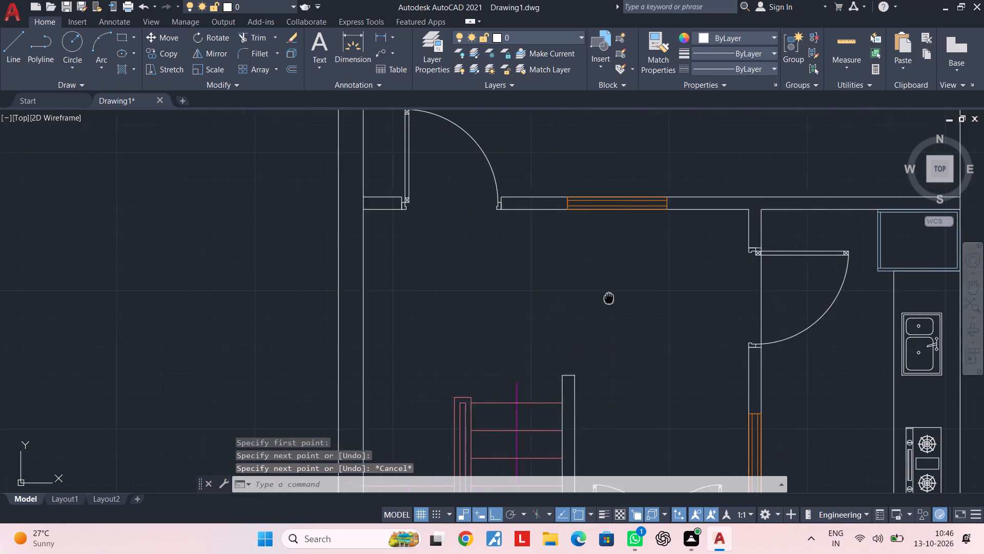
{"action": "middle_click_drag", "start_coordinate": [613, 297], "coordinate": [665, 297]}
{"action": "scroll", "coordinate": [665, 297], "scroll_direction": "down", "scroll_amount": 2}
{"action": "middle_click_drag", "start_coordinate": [665, 300], "coordinate": [658, 417]}
{"action": "middle_click_drag", "start_coordinate": [709, 342], "coordinate": [638, 330]}
{"action": "key", "text": "Escape"}
{"action": "key", "text": "Escape"}
{"action": "key", "text": "Escape"}
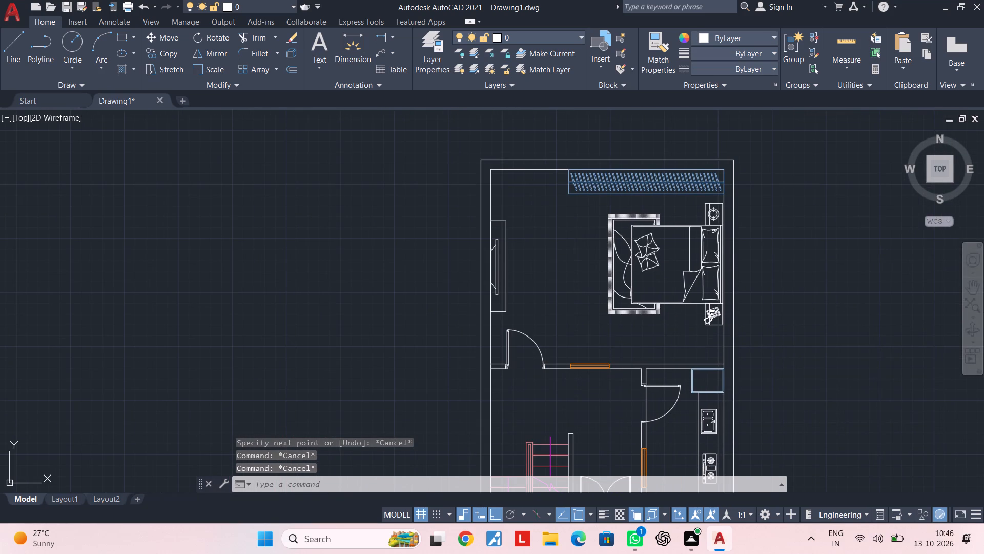
{"action": "key", "text": "Escape"}
{"action": "key", "text": "Escape"}
{"action": "key", "text": "Escape"}
{"action": "key", "text": "Escape"}
{"action": "middle_click_drag", "start_coordinate": [614, 379], "coordinate": [599, 264]}
{"action": "key", "text": "Escape"}
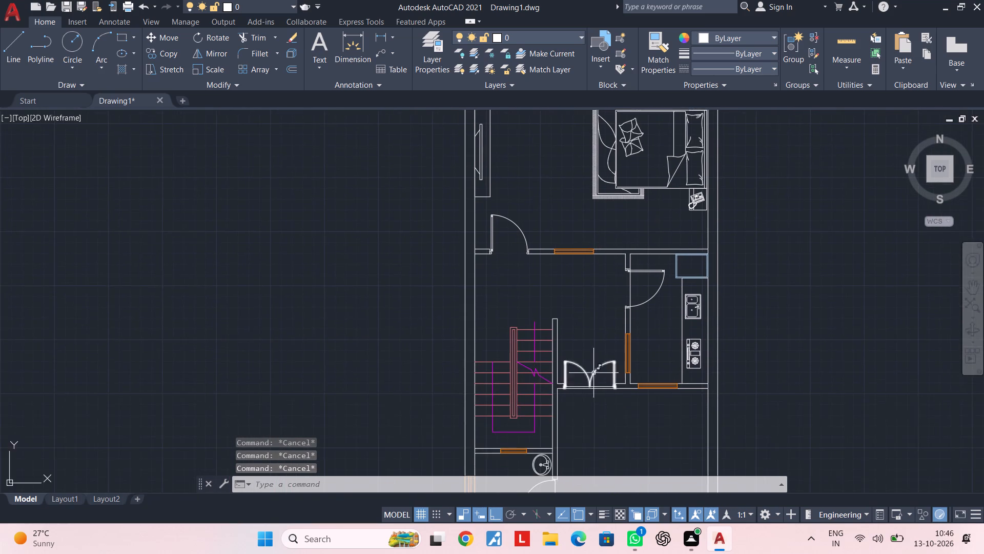
{"action": "key", "text": "Escape"}
{"action": "middle_click_drag", "start_coordinate": [593, 368], "coordinate": [593, 317]}
{"action": "key", "text": "Escape"}
{"action": "key", "text": "Escape"}
{"action": "key", "text": "Escape"}
{"action": "key", "text": "Escape"}
{"action": "key", "text": "Escape"}
{"action": "key", "text": "Escape"}
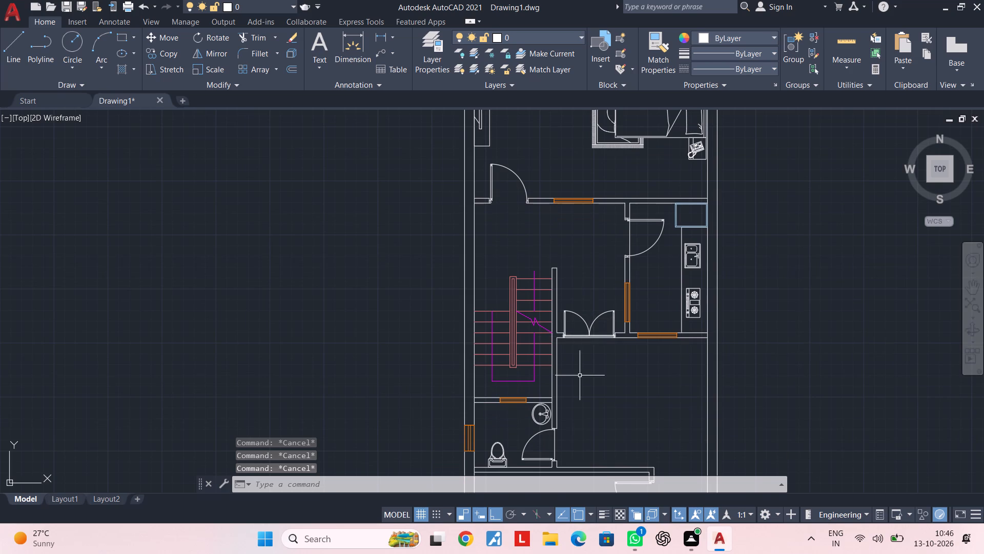
{"action": "middle_click_drag", "start_coordinate": [581, 378], "coordinate": [573, 310]}
{"action": "key", "text": "Escape"}
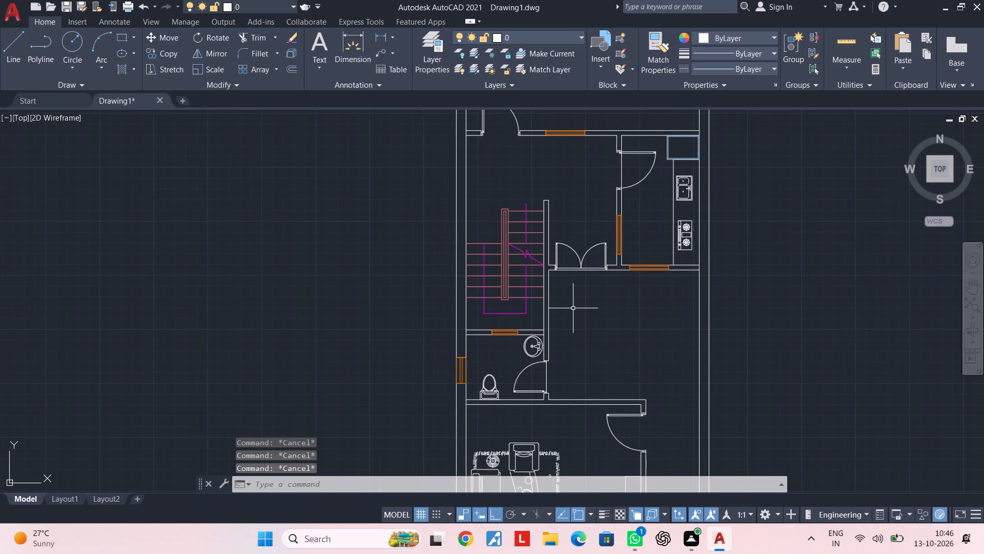
{"action": "middle_click_drag", "start_coordinate": [578, 323], "coordinate": [579, 295]}
{"action": "key", "text": "Escape"}
{"action": "key", "text": "Escape"}
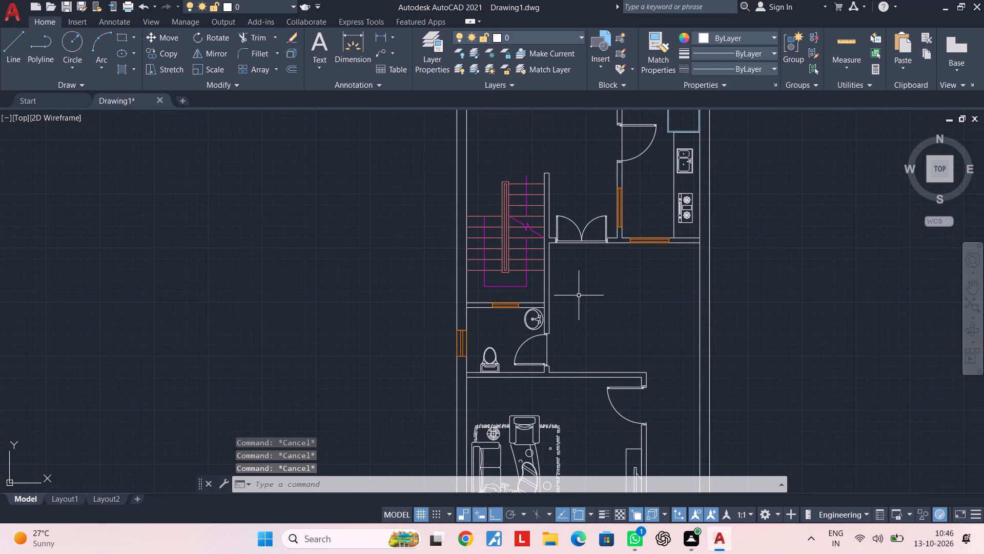
{"action": "middle_click_drag", "start_coordinate": [579, 295], "coordinate": [582, 287]}
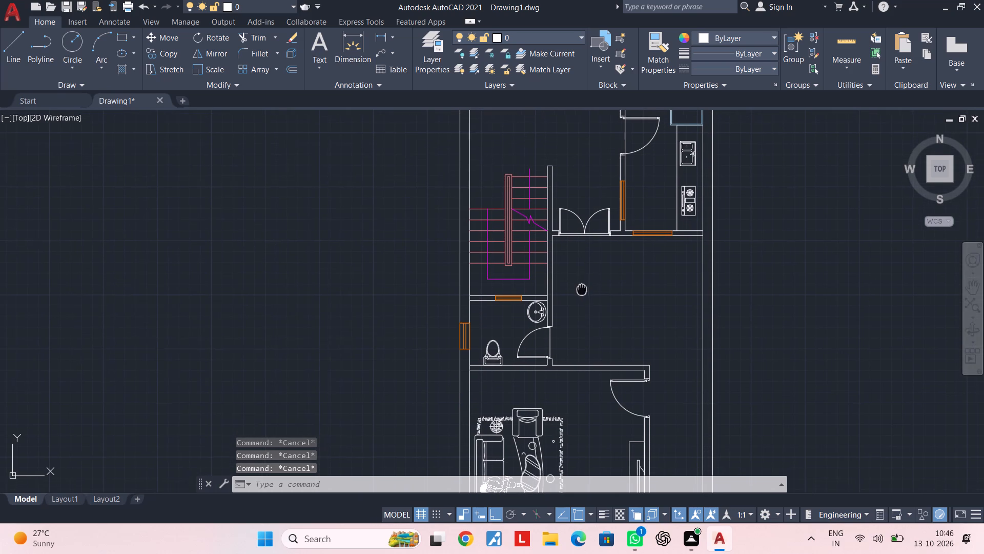
{"action": "middle_click_drag", "start_coordinate": [582, 287], "coordinate": [583, 283]}
{"action": "middle_click_drag", "start_coordinate": [597, 336], "coordinate": [593, 246]}
{"action": "middle_click_drag", "start_coordinate": [590, 292], "coordinate": [590, 255]}
{"action": "middle_click_drag", "start_coordinate": [585, 301], "coordinate": [585, 271]}
{"action": "middle_click_drag", "start_coordinate": [586, 331], "coordinate": [586, 295]}
{"action": "key", "text": "Escape"}
{"action": "key", "text": "Escape"}
{"action": "key", "text": "Escape"}
{"action": "scroll", "coordinate": [586, 294], "scroll_direction": "down", "scroll_amount": 1}
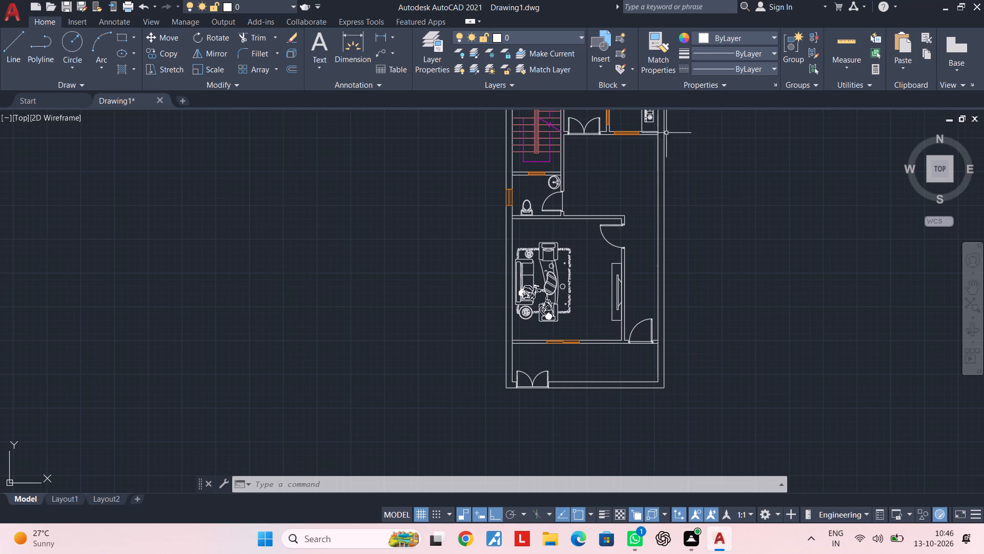
{"action": "middle_click_drag", "start_coordinate": [592, 256], "coordinate": [539, 282]}
{"action": "middle_click_drag", "start_coordinate": [520, 308], "coordinate": [522, 189]}
{"action": "key", "text": "Escape"}
{"action": "key", "text": "Escape"}
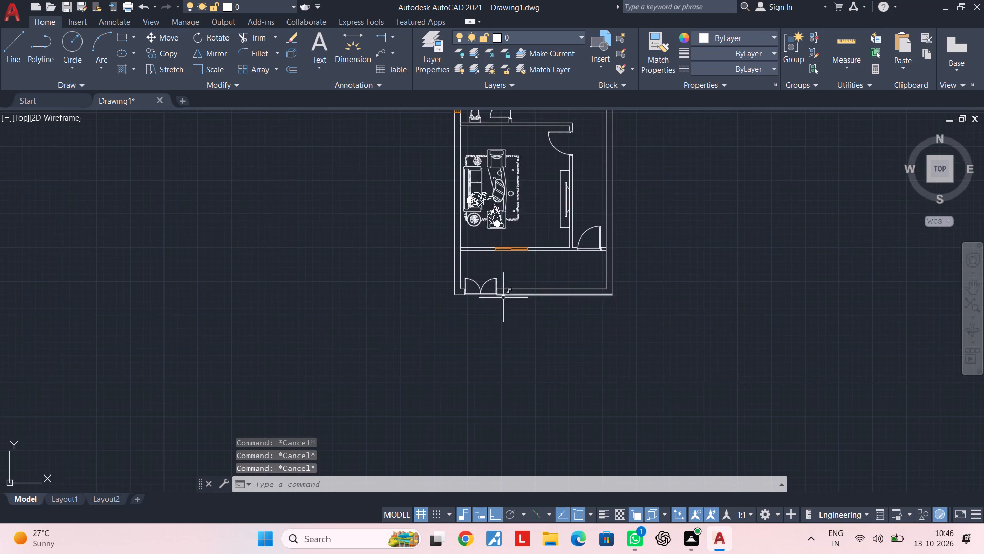
{"action": "scroll", "coordinate": [466, 297], "scroll_direction": "up", "scroll_amount": 3}
{"action": "key", "text": "Escape"}
{"action": "key", "text": "Escape"}
{"action": "key", "text": "Escape"}
{"action": "key", "text": "Escape"}
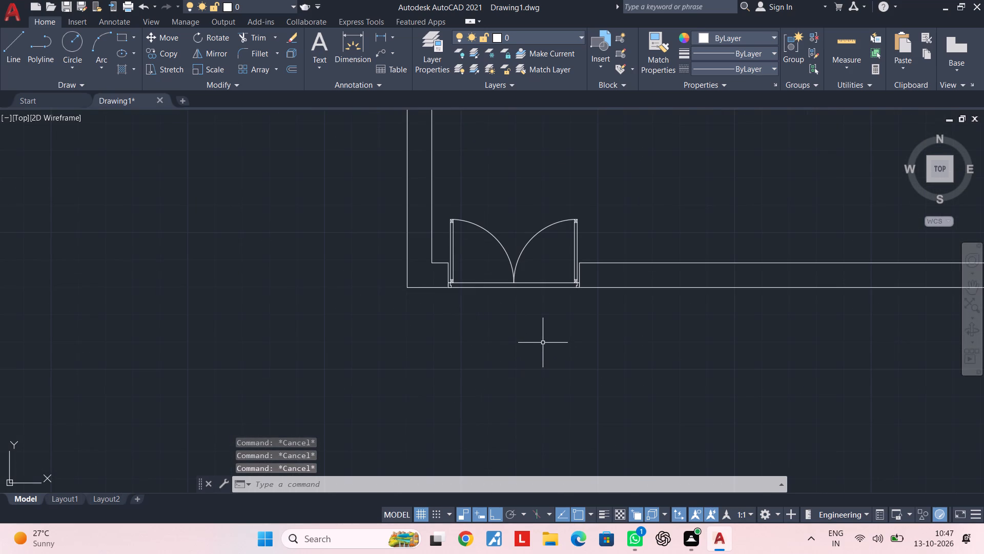
{"action": "key", "text": "Escape"}
{"action": "key", "text": "Escape"}
{"action": "key", "text": "Escape"}
{"action": "scroll", "coordinate": [513, 320], "scroll_direction": "up", "scroll_amount": 3}
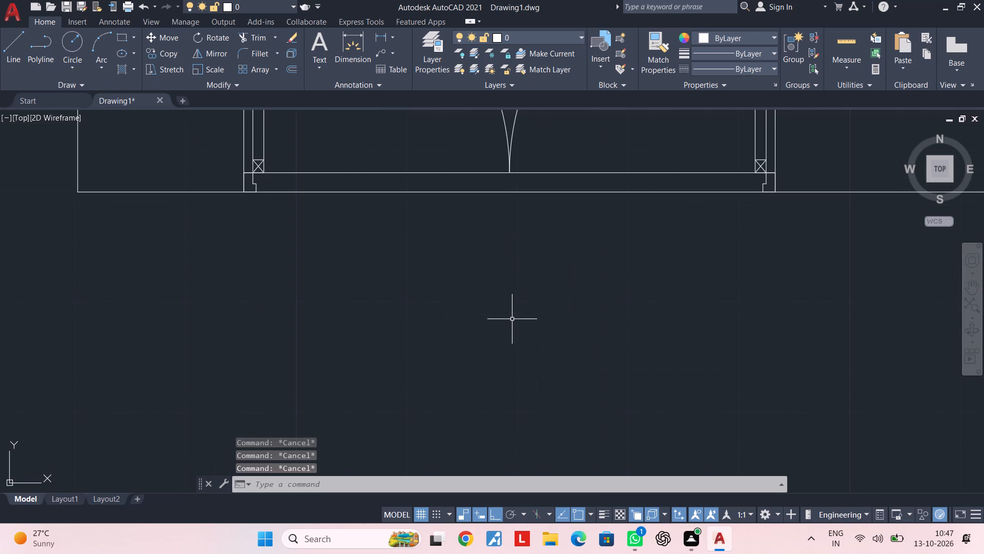
{"action": "key", "text": "Escape"}
{"action": "key", "text": "Escape"}
{"action": "key", "text": "Escape"}
{"action": "key", "text": "Escape"}
{"action": "scroll", "coordinate": [510, 320], "scroll_direction": "down", "scroll_amount": 2}
{"action": "middle_click_drag", "start_coordinate": [510, 320], "coordinate": [529, 309]}
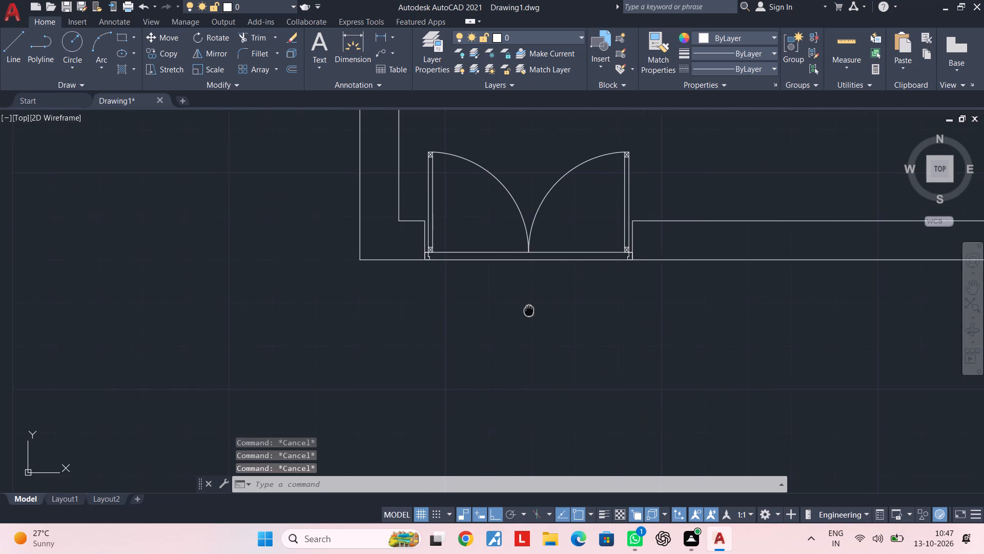
{"action": "middle_click_drag", "start_coordinate": [529, 309], "coordinate": [529, 309]}
Offset the outer threshold line of the front double door 6' outward to the south.
{"action": "scroll", "coordinate": [485, 250], "scroll_direction": "up", "scroll_amount": 1}
{"action": "middle_click_drag", "start_coordinate": [461, 270], "coordinate": [501, 222]}
{"action": "key", "text": "Escape"}
{"action": "key", "text": "Escape"}
{"action": "key", "text": "Escape"}
{"action": "type", "text": "of"}
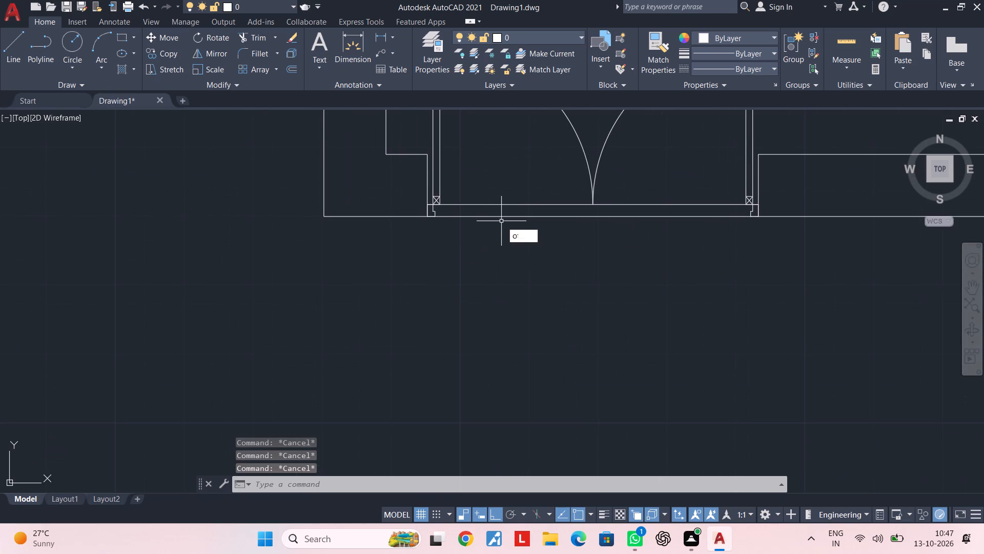
{"action": "key", "text": "space"}
{"action": "type", "text": "6'"}
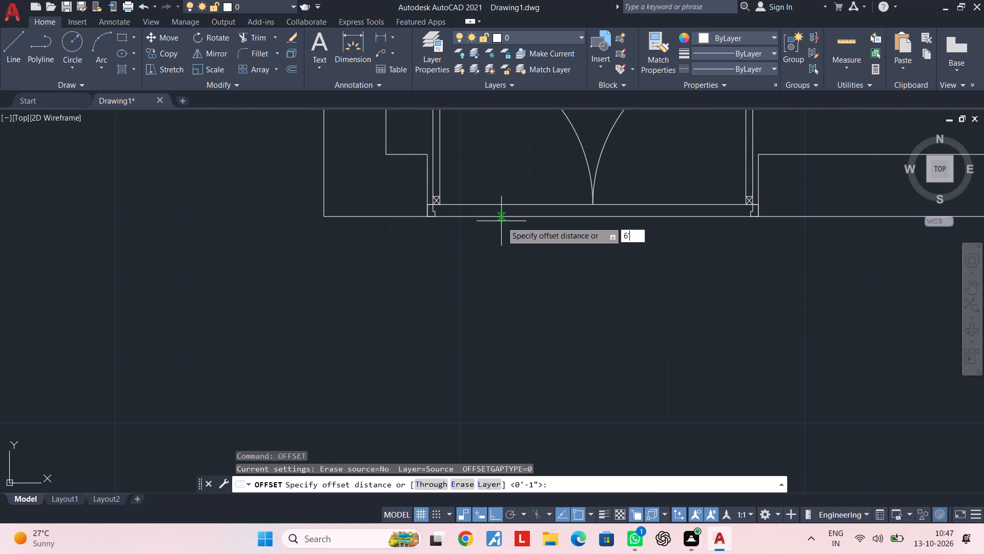
{"action": "key", "text": "Return"}
{"action": "left_click", "coordinate": [486, 214]}
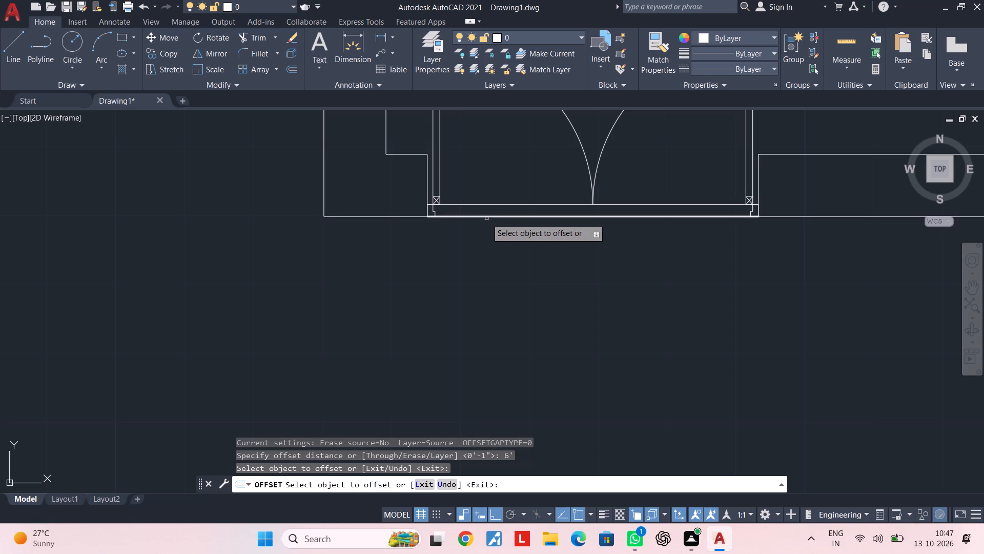
{"action": "left_click", "coordinate": [486, 217]}
{"action": "left_click", "coordinate": [491, 288]}
{"action": "scroll", "coordinate": [494, 279], "scroll_direction": "down", "scroll_amount": 3}
{"action": "middle_click_drag", "start_coordinate": [495, 279], "coordinate": [498, 255]}
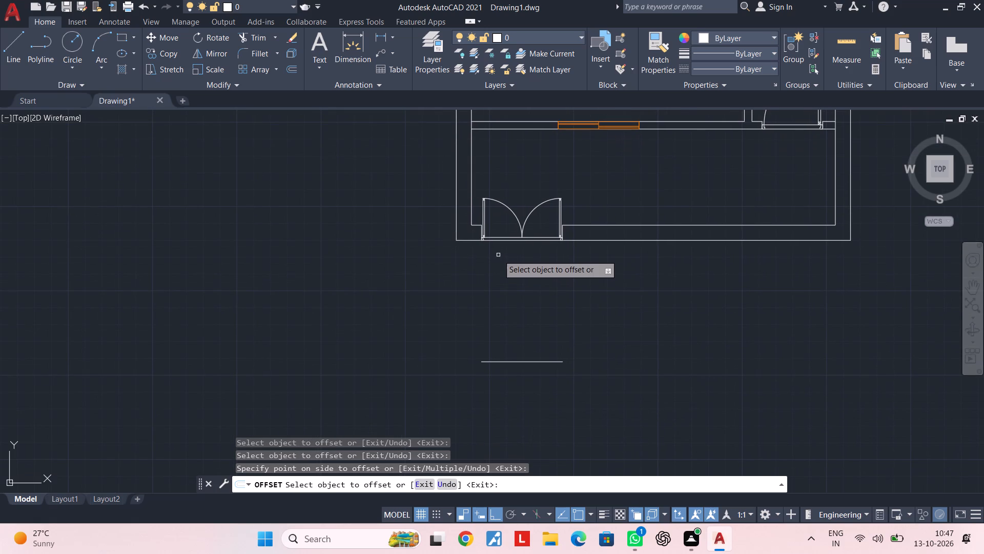
{"action": "key", "text": "space"}
Offset the outer threshold line of the front double door 6" outward to the south.
{"action": "key", "text": "space"}
{"action": "type", "text": "6\""}
{"action": "key", "text": "Return"}
{"action": "scroll", "coordinate": [518, 248], "scroll_direction": "up", "scroll_amount": 2}
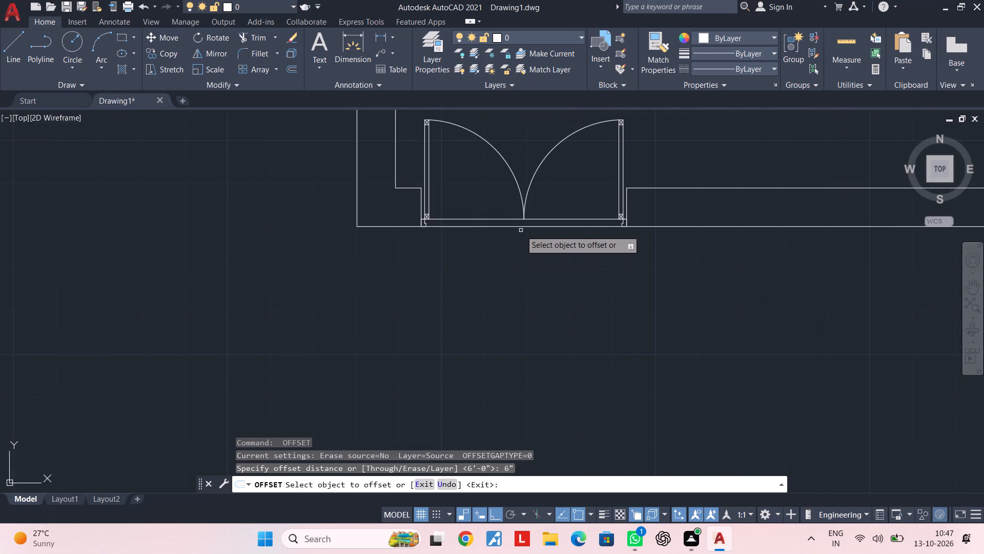
{"action": "left_click", "coordinate": [521, 226]}
{"action": "left_click", "coordinate": [521, 247]}
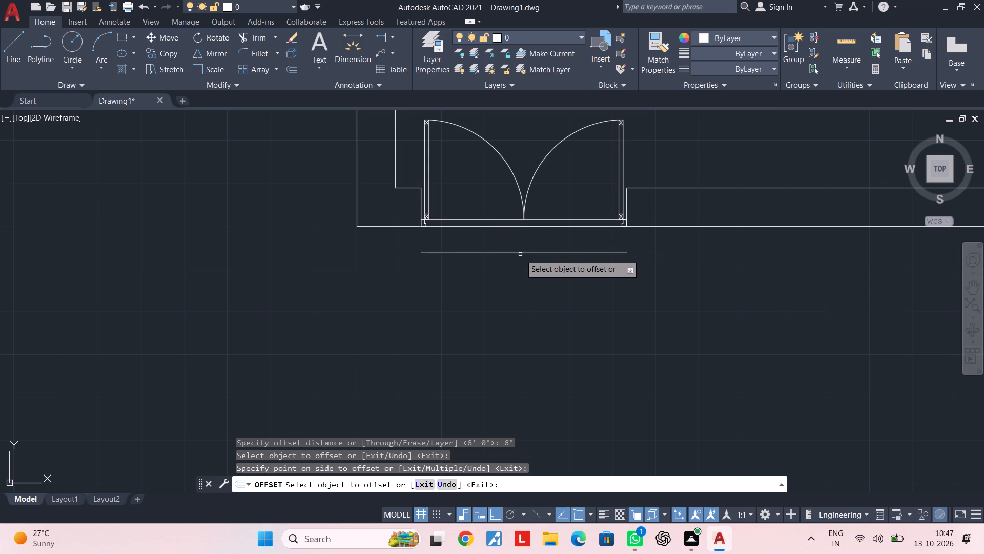
Offset the line south of the front double door another 6" outward to the south.
{"action": "left_click", "coordinate": [520, 252]}
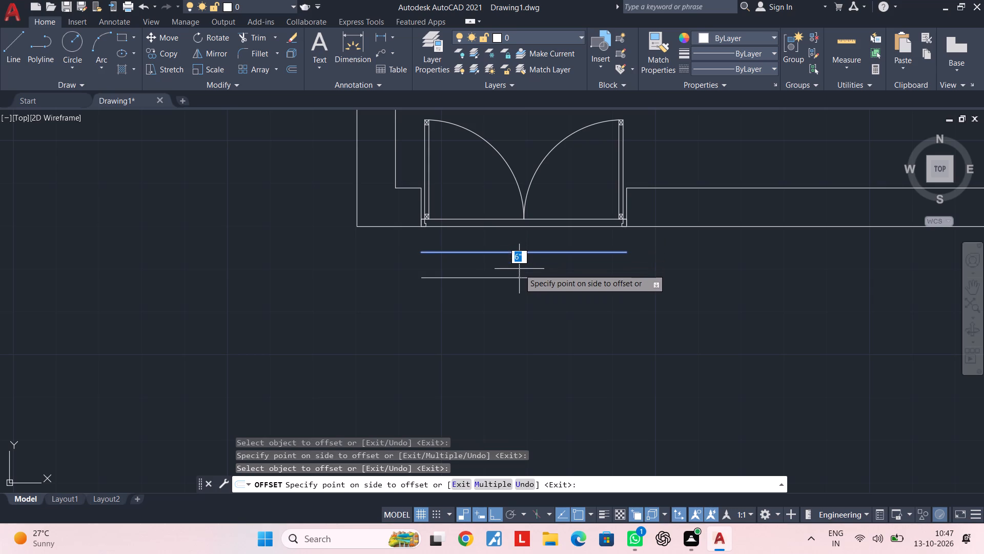
{"action": "left_click", "coordinate": [519, 269]}
{"action": "key", "text": "Escape"}
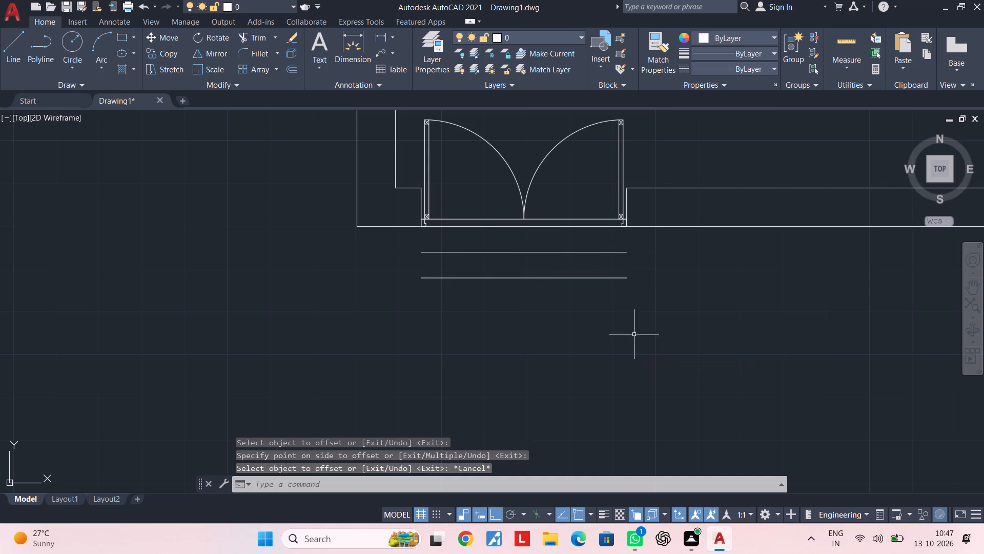
{"action": "key", "text": "Escape"}
Draw a line from the east jamb's outer wall corner south to the end of the outermost offset line.
{"action": "key", "text": "l"}
{"action": "key", "text": "space"}
{"action": "scroll", "coordinate": [611, 236], "scroll_direction": "up", "scroll_amount": 3}
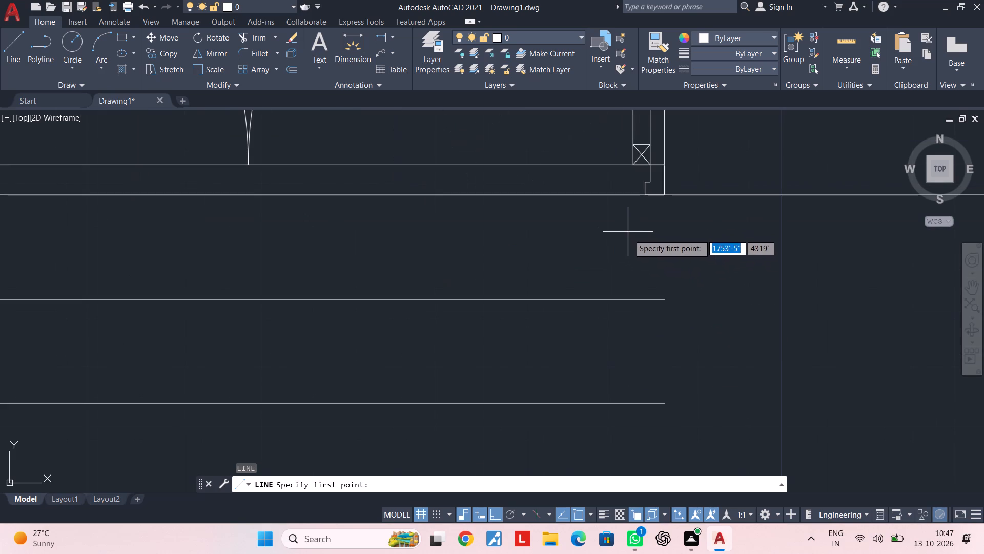
{"action": "left_click", "coordinate": [666, 197]}
{"action": "left_click", "coordinate": [662, 406]}
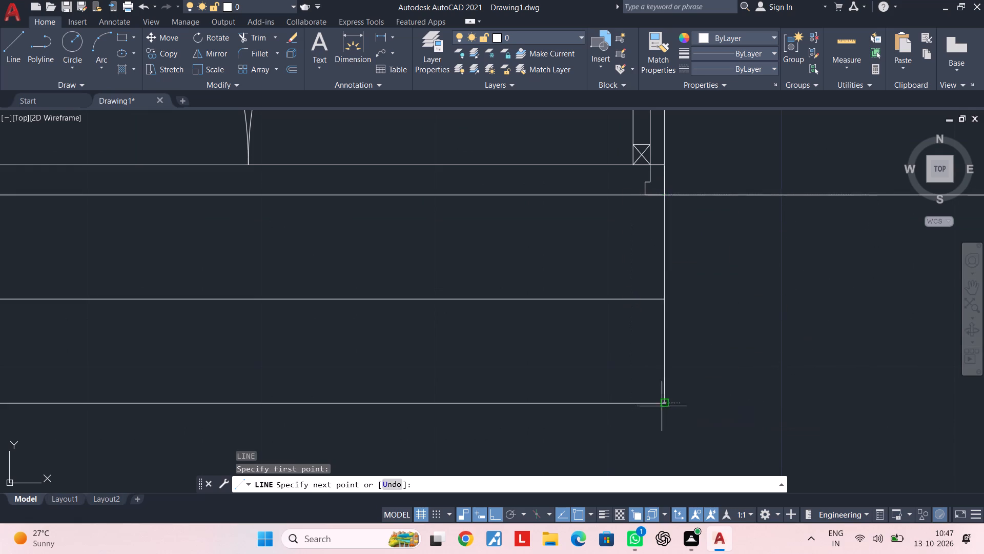
{"action": "key", "text": "Escape"}
Draw a line from the west jamb's outer wall corner south to the end of the outermost offset line.
{"action": "scroll", "coordinate": [506, 390], "scroll_direction": "down", "scroll_amount": 2}
{"action": "middle_click_drag", "start_coordinate": [547, 370], "coordinate": [798, 299]}
{"action": "key", "text": "space"}
{"action": "scroll", "coordinate": [486, 236], "scroll_direction": "up", "scroll_amount": 3}
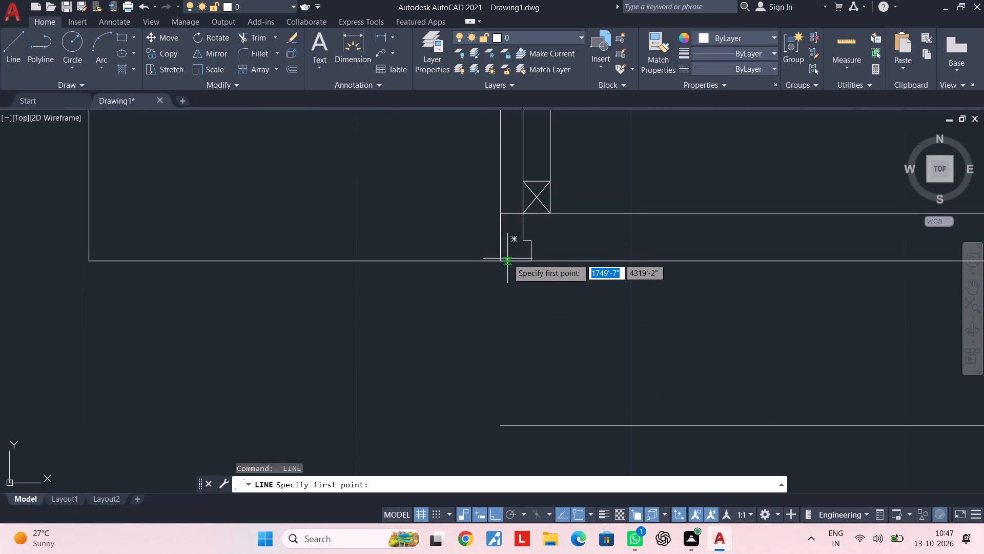
{"action": "left_click", "coordinate": [500, 261]}
{"action": "middle_click_drag", "start_coordinate": [504, 366], "coordinate": [502, 236]}
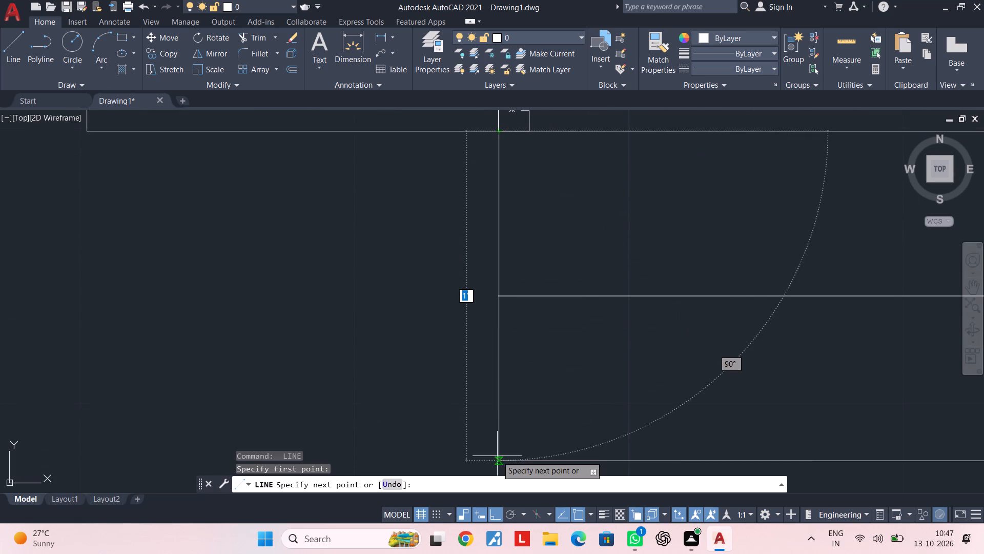
{"action": "left_click", "coordinate": [499, 460]}
{"action": "key", "text": "Escape"}
{"action": "scroll", "coordinate": [561, 359], "scroll_direction": "down", "scroll_amount": 3}
{"action": "middle_click_drag", "start_coordinate": [572, 342], "coordinate": [466, 424]}
{"action": "key", "text": "Escape"}
Delete the two threshold lines running between the front double door's frames.
{"action": "scroll", "coordinate": [525, 361], "scroll_direction": "up", "scroll_amount": 1}
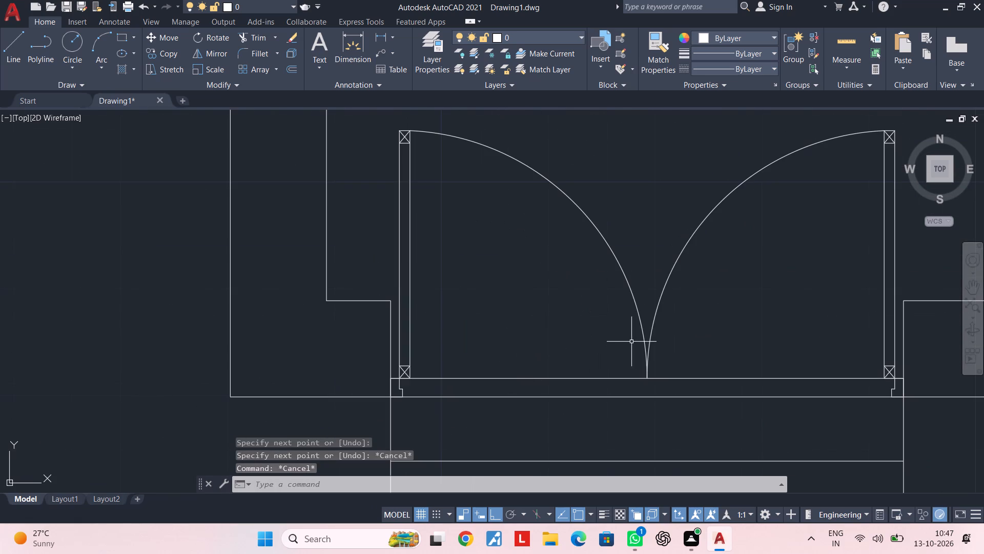
{"action": "left_click", "coordinate": [592, 362]}
{"action": "left_click", "coordinate": [563, 428]}
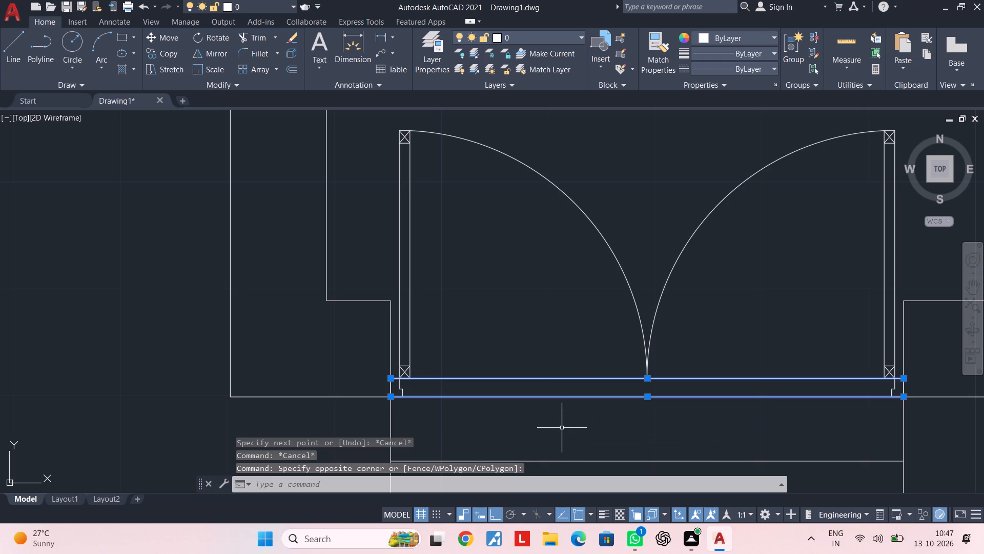
{"action": "key", "text": "Delete"}
{"action": "key", "text": "Escape"}
{"action": "key", "text": "Escape"}
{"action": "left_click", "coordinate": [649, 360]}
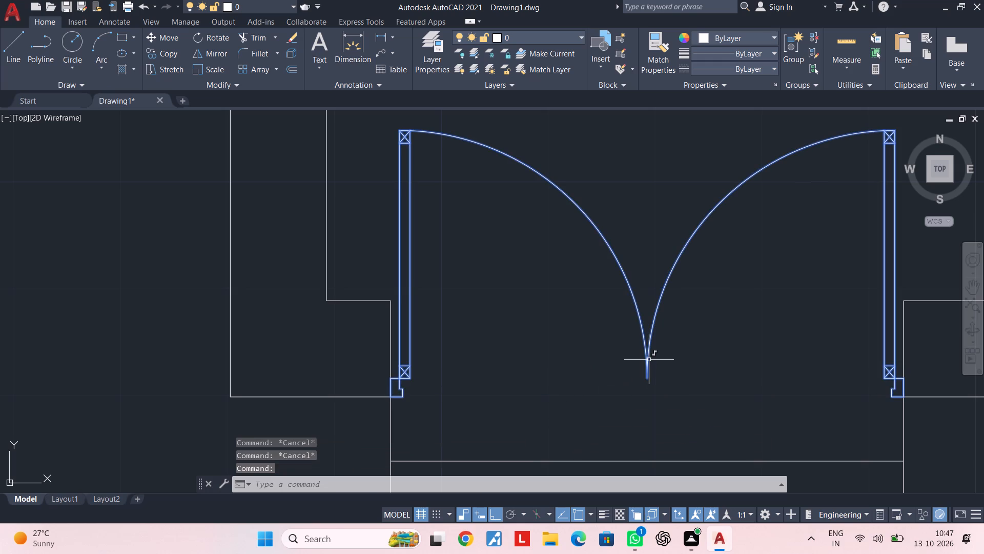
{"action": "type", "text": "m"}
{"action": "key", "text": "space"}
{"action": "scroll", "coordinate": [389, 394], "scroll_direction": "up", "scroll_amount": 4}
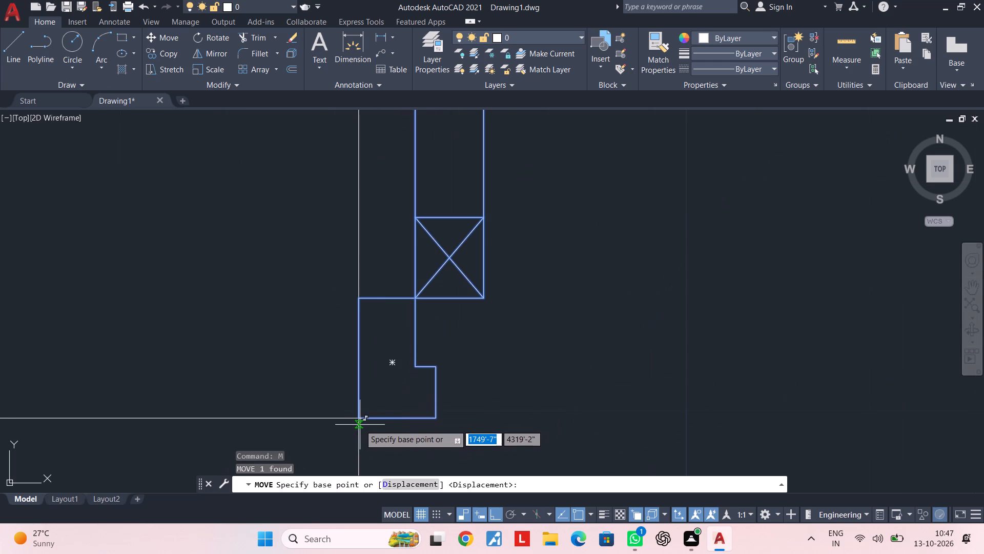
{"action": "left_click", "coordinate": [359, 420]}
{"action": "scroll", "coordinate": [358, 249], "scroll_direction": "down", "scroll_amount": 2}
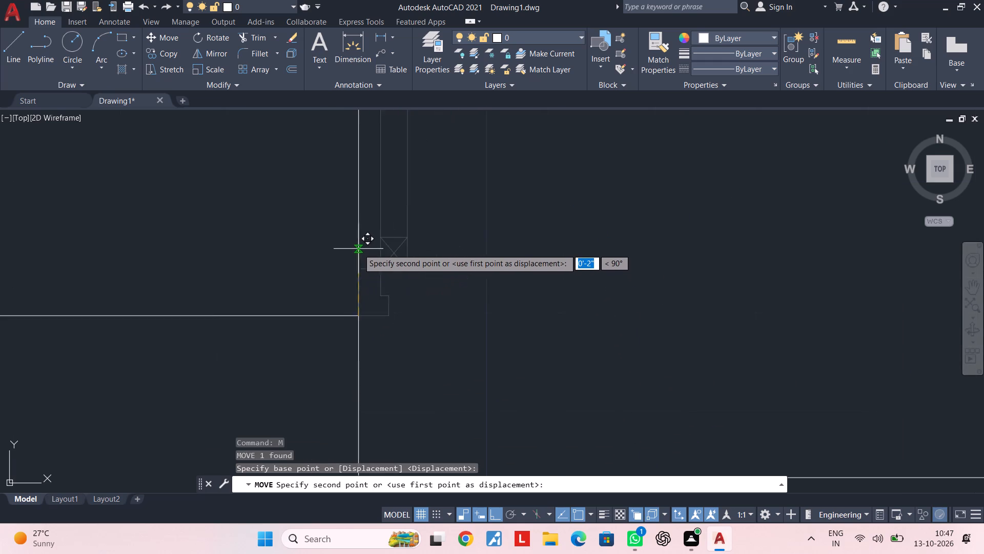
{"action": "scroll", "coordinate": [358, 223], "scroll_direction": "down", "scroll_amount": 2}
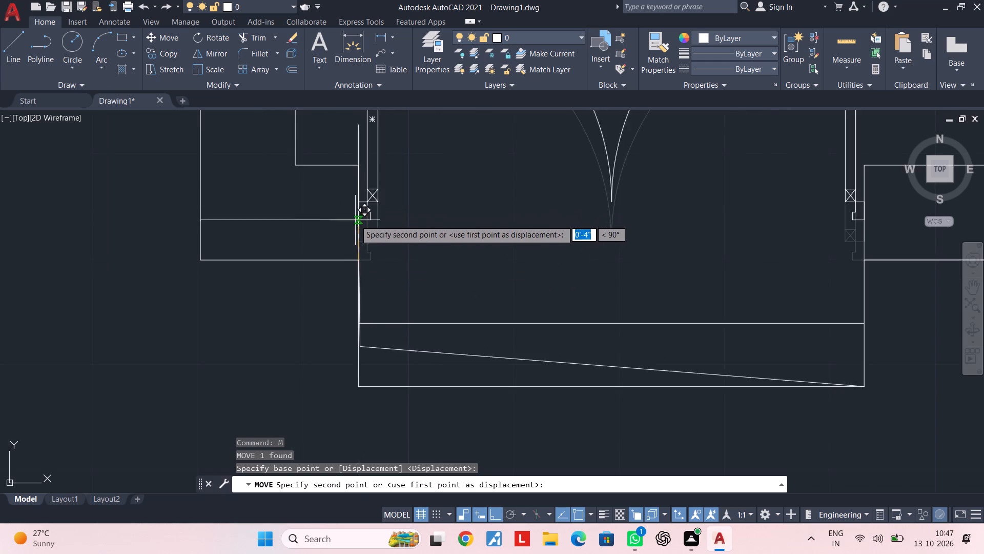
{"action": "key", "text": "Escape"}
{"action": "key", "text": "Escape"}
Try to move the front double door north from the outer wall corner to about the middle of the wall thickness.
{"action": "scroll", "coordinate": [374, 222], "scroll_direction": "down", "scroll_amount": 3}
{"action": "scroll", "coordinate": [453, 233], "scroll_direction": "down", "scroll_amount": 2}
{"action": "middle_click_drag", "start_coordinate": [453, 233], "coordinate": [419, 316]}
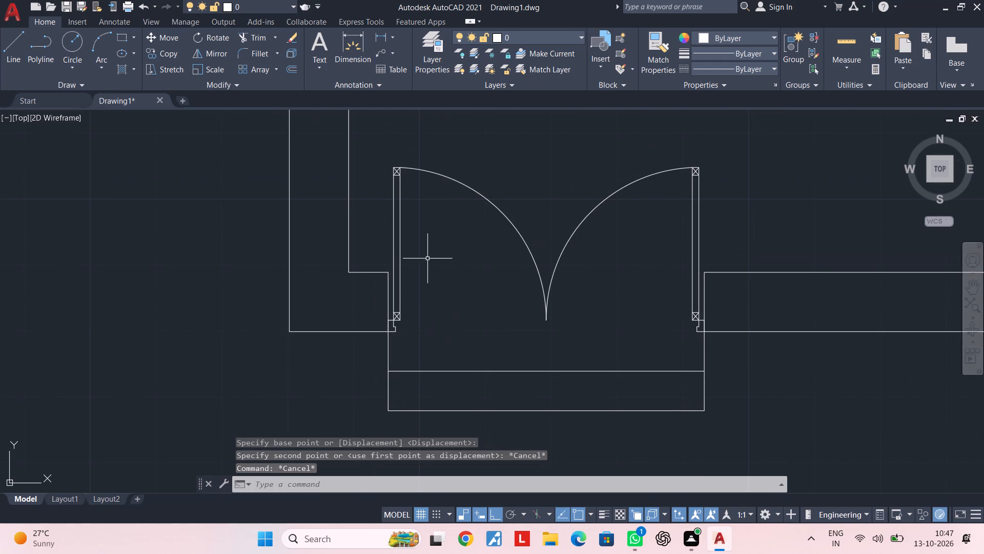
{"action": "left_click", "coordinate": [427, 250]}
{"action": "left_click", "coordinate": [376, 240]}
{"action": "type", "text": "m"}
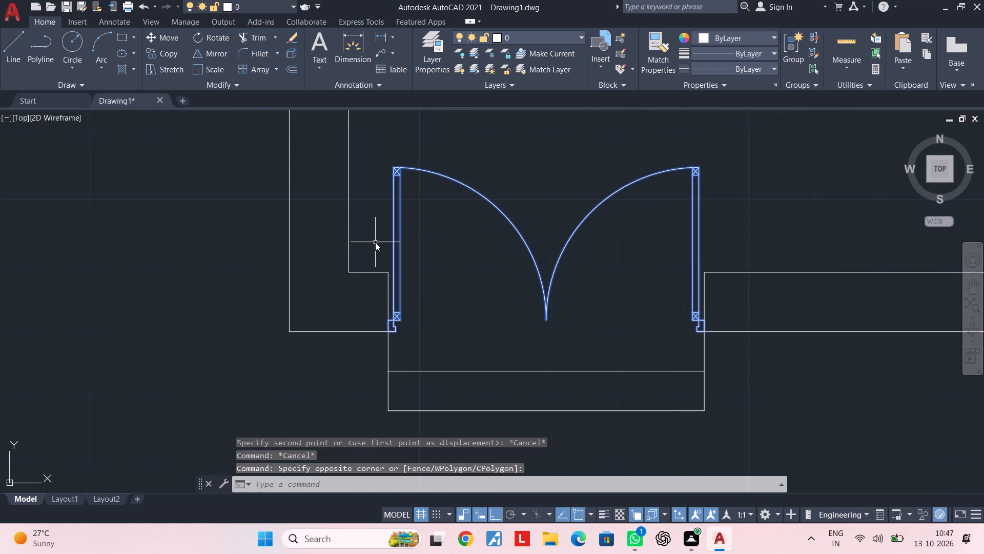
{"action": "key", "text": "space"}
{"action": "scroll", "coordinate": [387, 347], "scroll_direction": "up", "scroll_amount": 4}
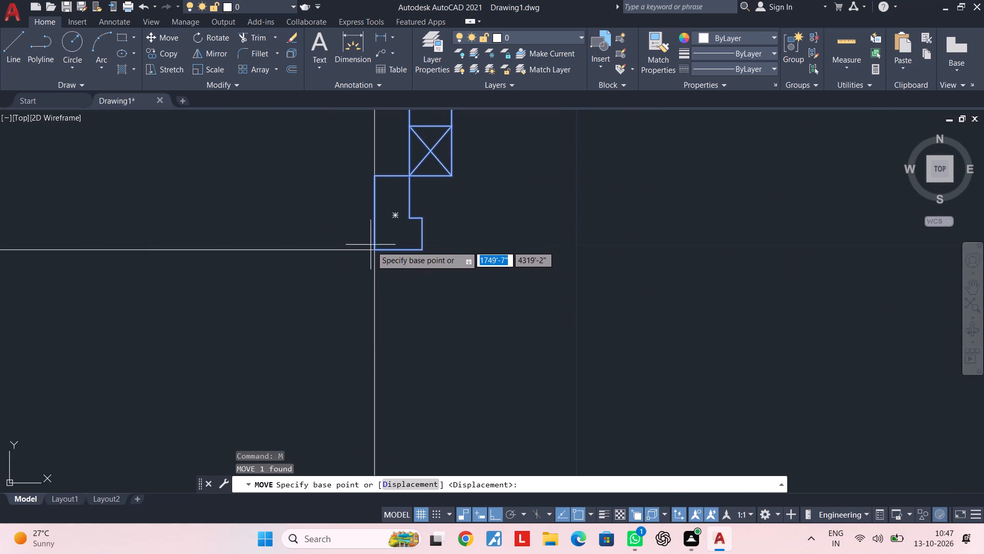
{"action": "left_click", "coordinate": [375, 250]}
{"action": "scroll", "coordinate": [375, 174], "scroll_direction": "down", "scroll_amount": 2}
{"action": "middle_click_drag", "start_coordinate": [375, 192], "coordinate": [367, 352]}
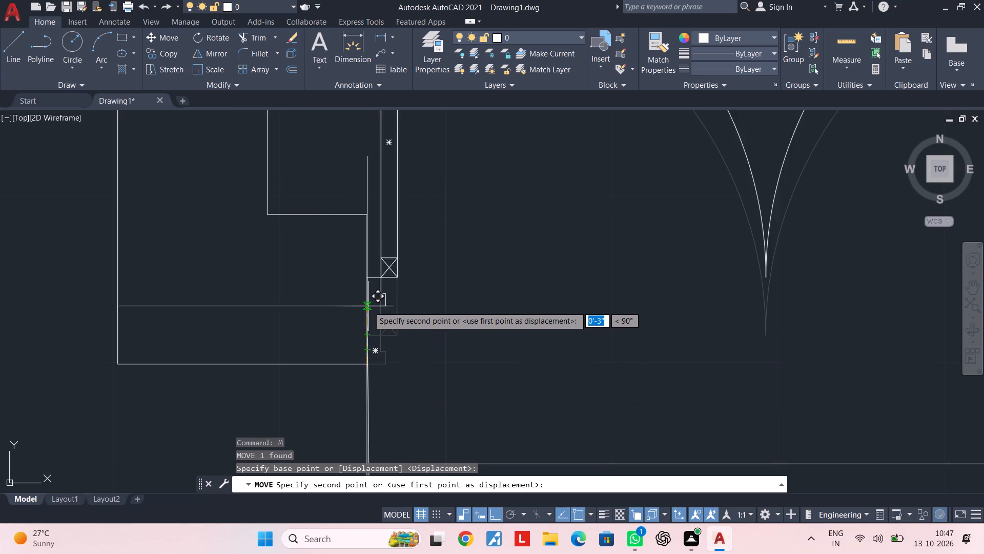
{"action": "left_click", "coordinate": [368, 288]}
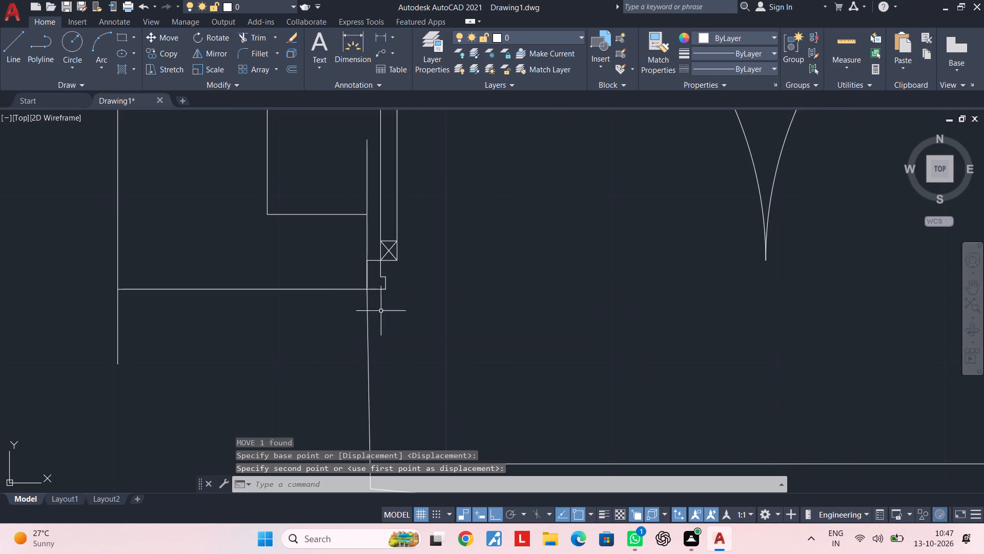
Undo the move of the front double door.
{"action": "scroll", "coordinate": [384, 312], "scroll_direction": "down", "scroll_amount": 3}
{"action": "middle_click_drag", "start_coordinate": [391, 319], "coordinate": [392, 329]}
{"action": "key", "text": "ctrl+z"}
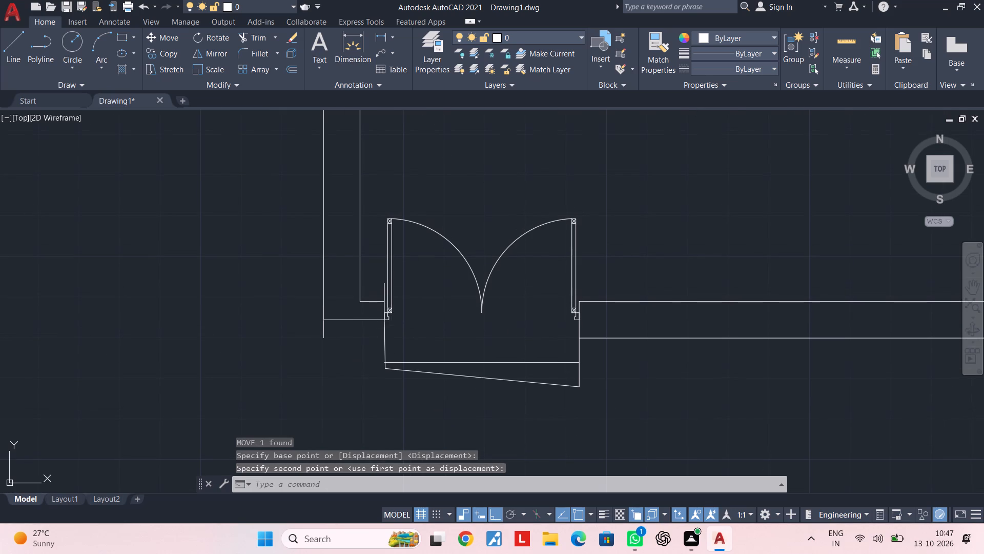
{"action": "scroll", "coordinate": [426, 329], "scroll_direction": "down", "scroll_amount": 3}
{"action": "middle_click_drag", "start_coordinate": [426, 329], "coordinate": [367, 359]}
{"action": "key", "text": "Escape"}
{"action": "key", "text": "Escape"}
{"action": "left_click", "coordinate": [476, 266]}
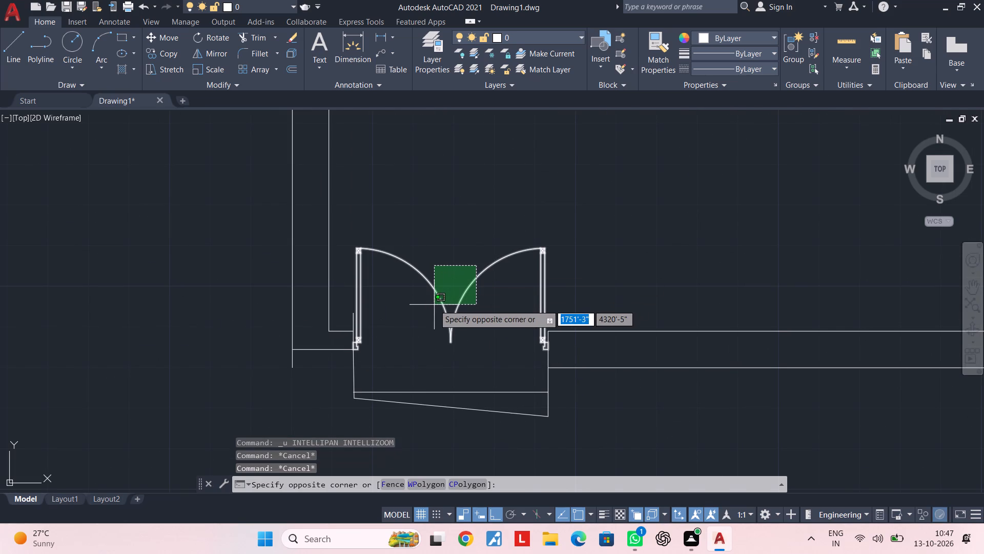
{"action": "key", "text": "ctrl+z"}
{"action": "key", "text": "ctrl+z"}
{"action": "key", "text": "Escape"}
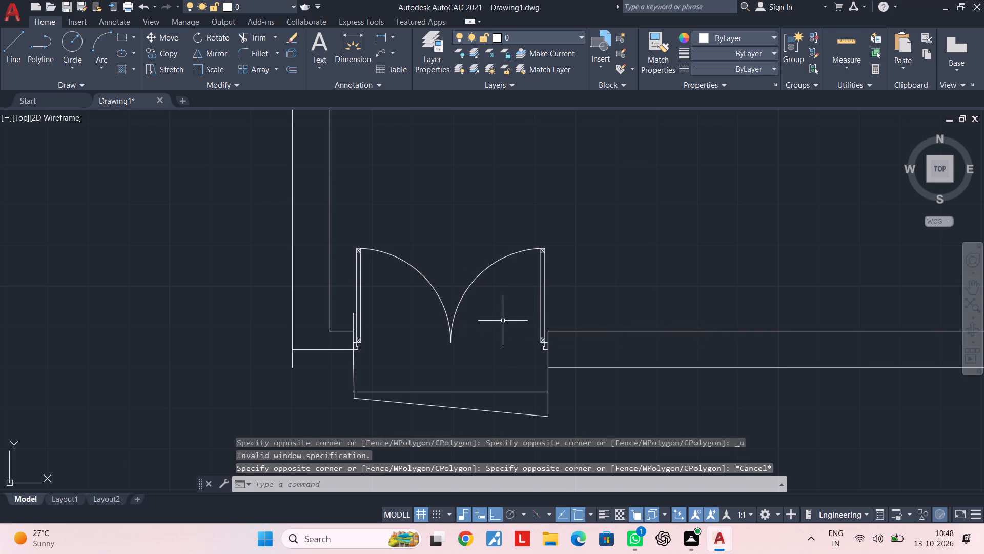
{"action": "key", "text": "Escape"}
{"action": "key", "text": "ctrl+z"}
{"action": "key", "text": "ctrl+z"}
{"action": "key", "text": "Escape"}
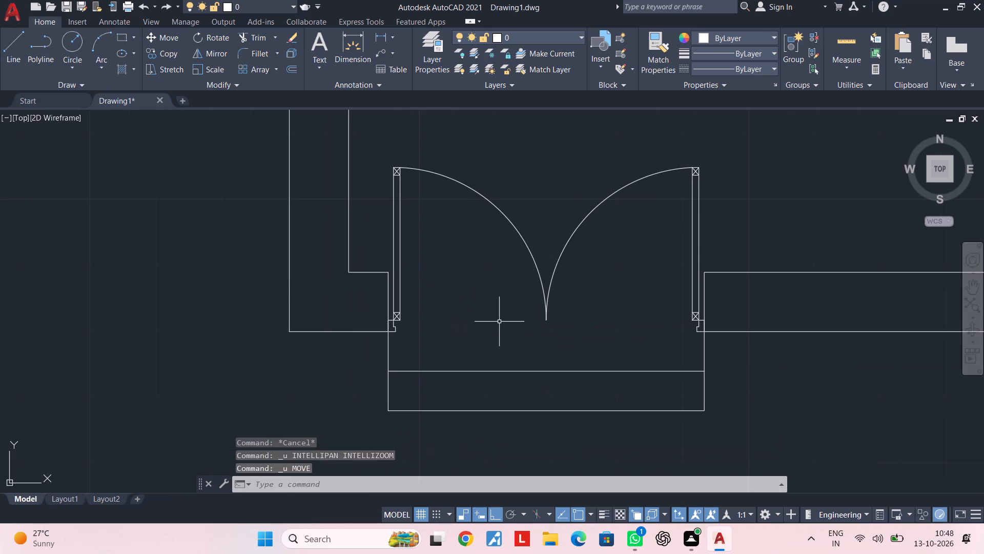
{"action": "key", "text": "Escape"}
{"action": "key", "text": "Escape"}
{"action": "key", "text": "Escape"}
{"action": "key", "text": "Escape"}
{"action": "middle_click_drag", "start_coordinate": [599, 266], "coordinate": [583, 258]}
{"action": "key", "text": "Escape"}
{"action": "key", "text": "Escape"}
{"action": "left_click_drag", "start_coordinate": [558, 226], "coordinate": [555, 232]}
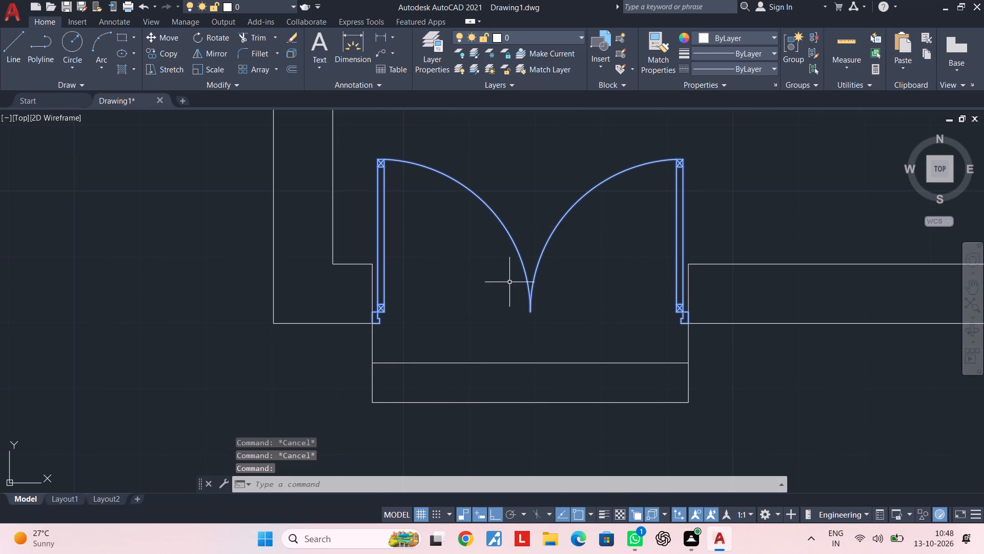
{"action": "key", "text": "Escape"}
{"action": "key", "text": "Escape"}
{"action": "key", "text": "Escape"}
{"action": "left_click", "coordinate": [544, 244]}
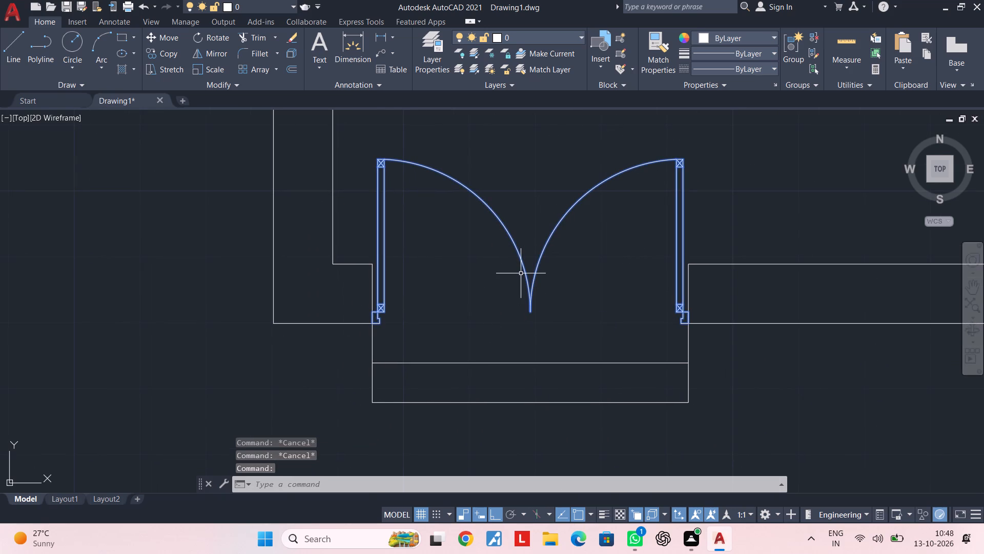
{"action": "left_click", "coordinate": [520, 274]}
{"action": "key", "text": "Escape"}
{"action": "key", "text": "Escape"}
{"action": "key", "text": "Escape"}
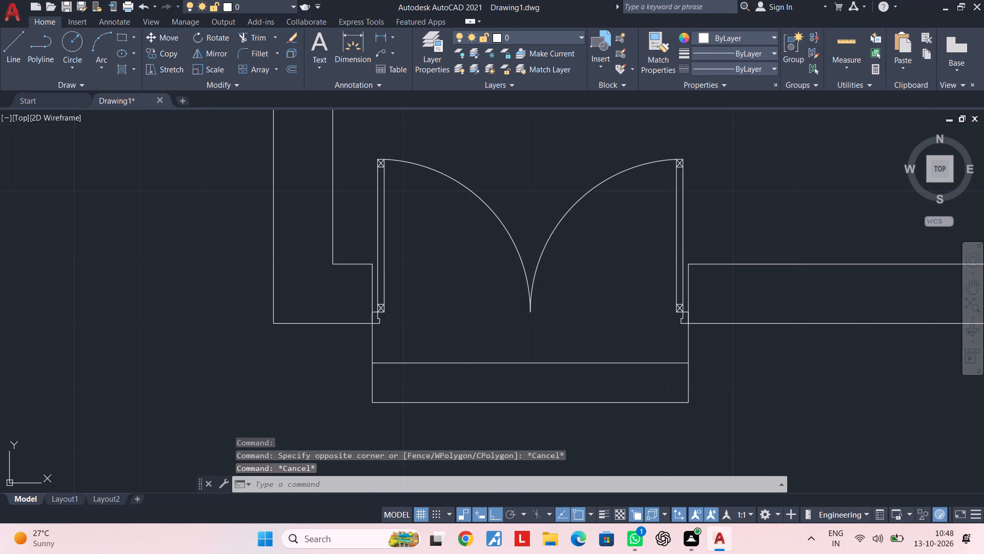
Copy the front double door north from the west jamb's outer wall corner to the jamb's midpoint.
{"action": "left_click_drag", "start_coordinate": [543, 240], "coordinate": [536, 249]}
{"action": "left_click", "coordinate": [504, 274]}
{"action": "type", "text": "co"}
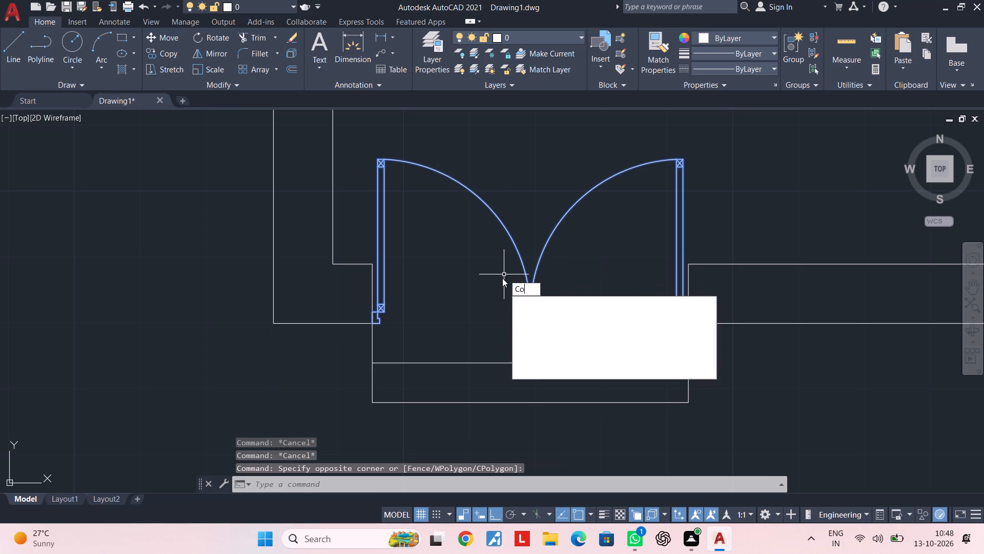
{"action": "key", "text": "space"}
{"action": "scroll", "coordinate": [374, 327], "scroll_direction": "up", "scroll_amount": 1}
{"action": "left_click", "coordinate": [368, 325]}
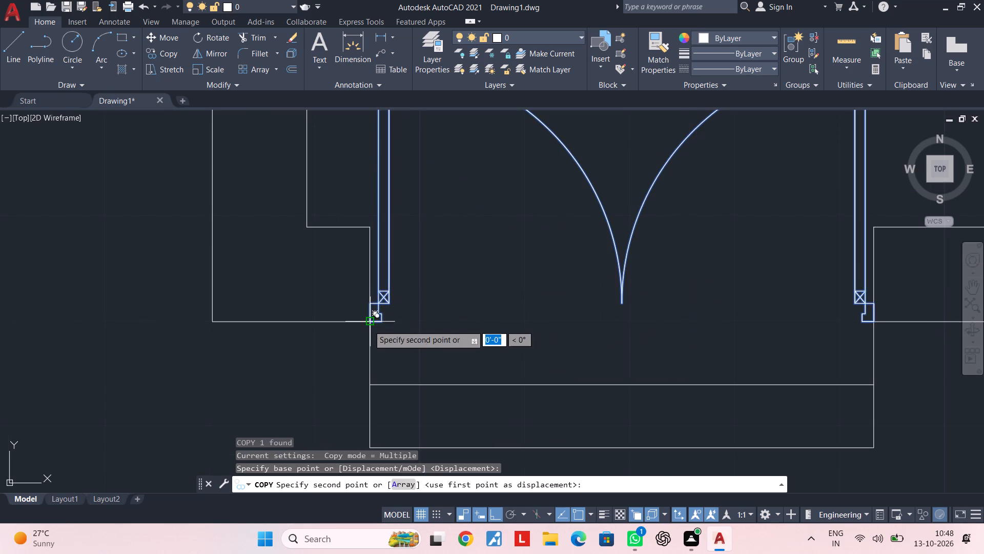
{"action": "left_click", "coordinate": [370, 272]}
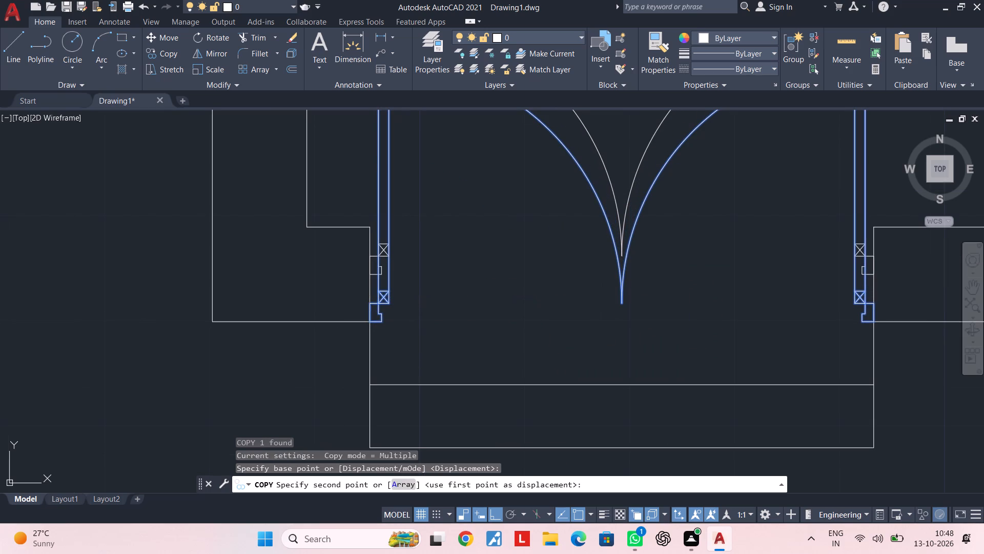
{"action": "key", "text": "Escape"}
{"action": "key", "text": "Escape"}
{"action": "key", "text": "Escape"}
Delete the original front double door at the outer wall face, keeping the copy set in mid-wall.
{"action": "left_click", "coordinate": [381, 317]}
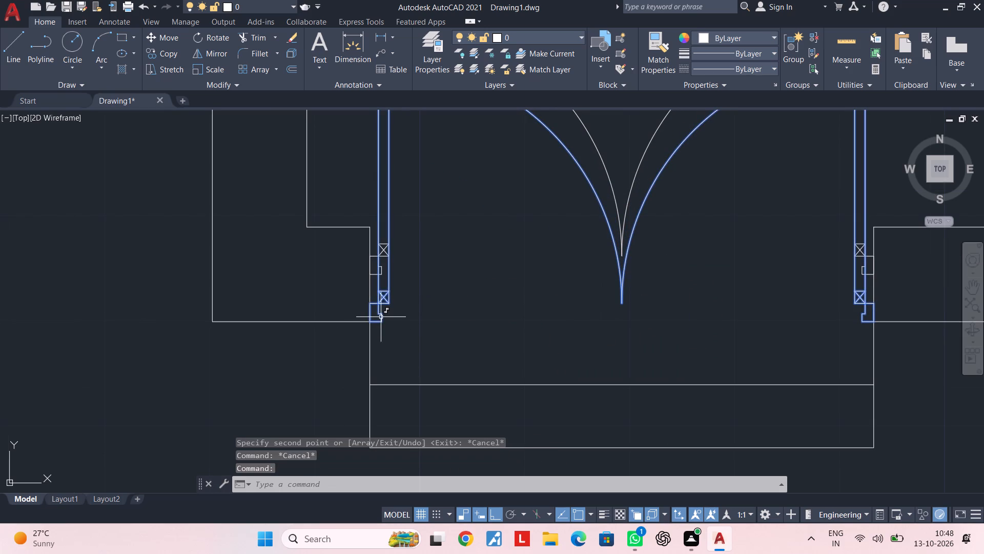
{"action": "key", "text": "Delete"}
{"action": "scroll", "coordinate": [432, 322], "scroll_direction": "down", "scroll_amount": 2}
{"action": "middle_click_drag", "start_coordinate": [432, 322], "coordinate": [402, 326]}
{"action": "key", "text": "Escape"}
{"action": "key", "text": "Escape"}
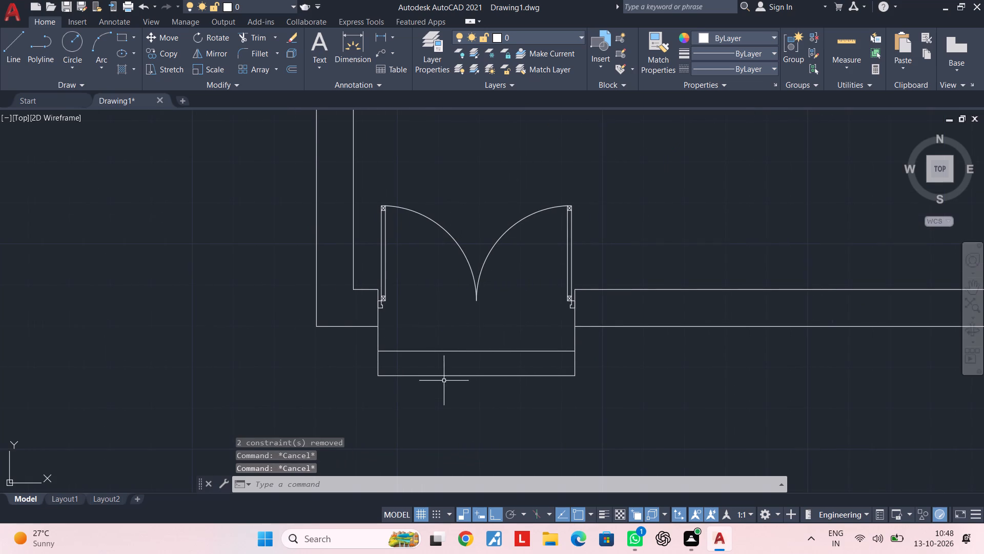
Delete the two horizontal offset lines south of the front double door.
{"action": "left_click", "coordinate": [445, 383]}
{"action": "left_click", "coordinate": [435, 338]}
{"action": "key", "text": "Delete"}
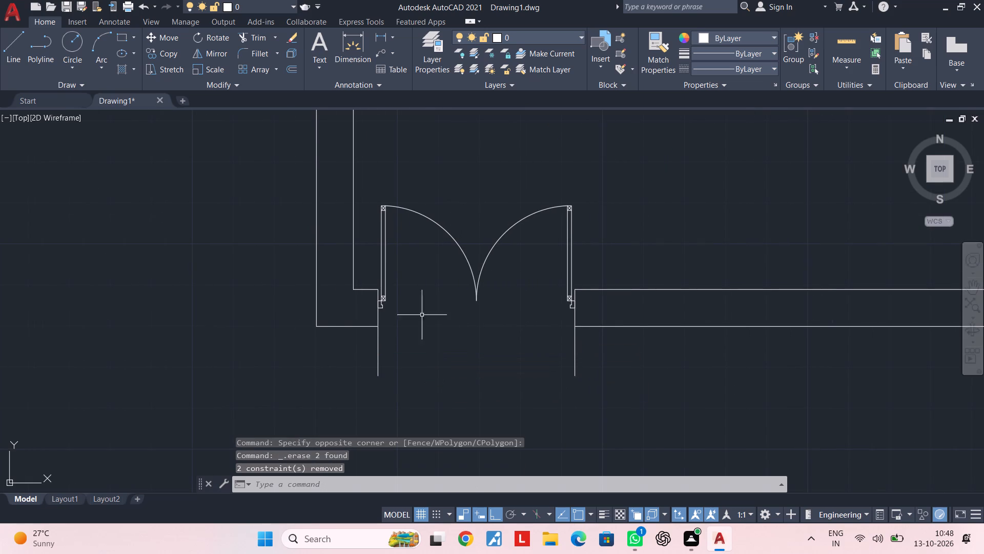
Draw a threshold line across the front door opening, joining the outer corners of the west and east door frames.
{"action": "scroll", "coordinate": [403, 312], "scroll_direction": "up", "scroll_amount": 2}
{"action": "middle_click_drag", "start_coordinate": [393, 332], "coordinate": [378, 335]}
{"action": "key", "text": "Escape"}
{"action": "key", "text": "Escape"}
{"action": "type", "text": "l"}
{"action": "key", "text": "space"}
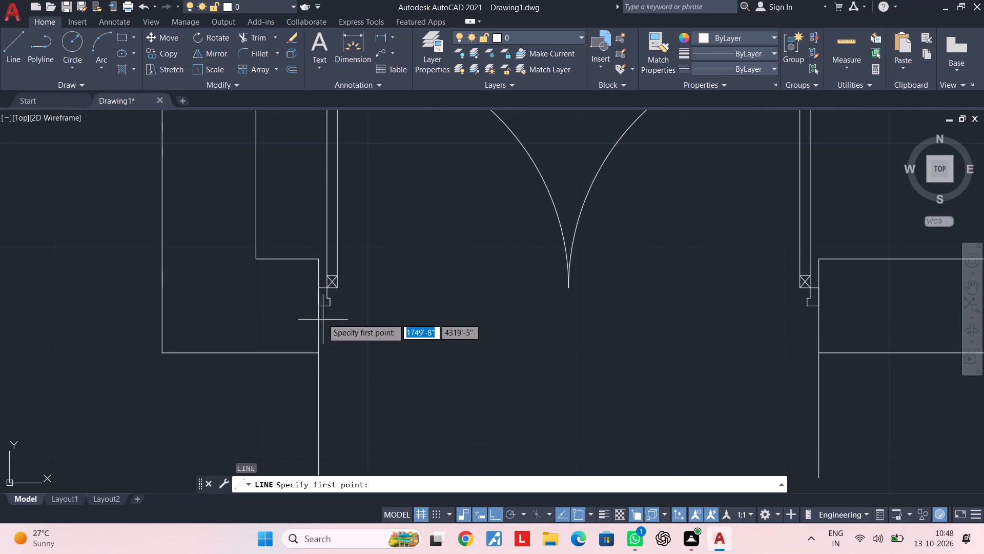
{"action": "left_click", "coordinate": [320, 308]}
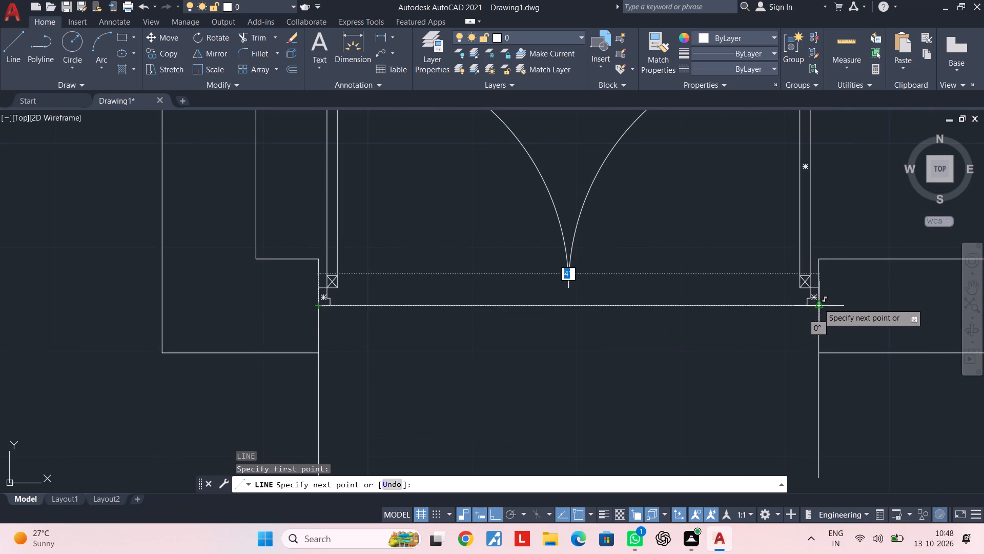
{"action": "left_click", "coordinate": [816, 304]}
{"action": "key", "text": "Escape"}
{"action": "key", "text": "Escape"}
{"action": "middle_click_drag", "start_coordinate": [535, 349], "coordinate": [551, 289]}
{"action": "key", "text": "Escape"}
{"action": "key", "text": "Escape"}
{"action": "key", "text": "Escape"}
{"action": "key", "text": "Escape"}
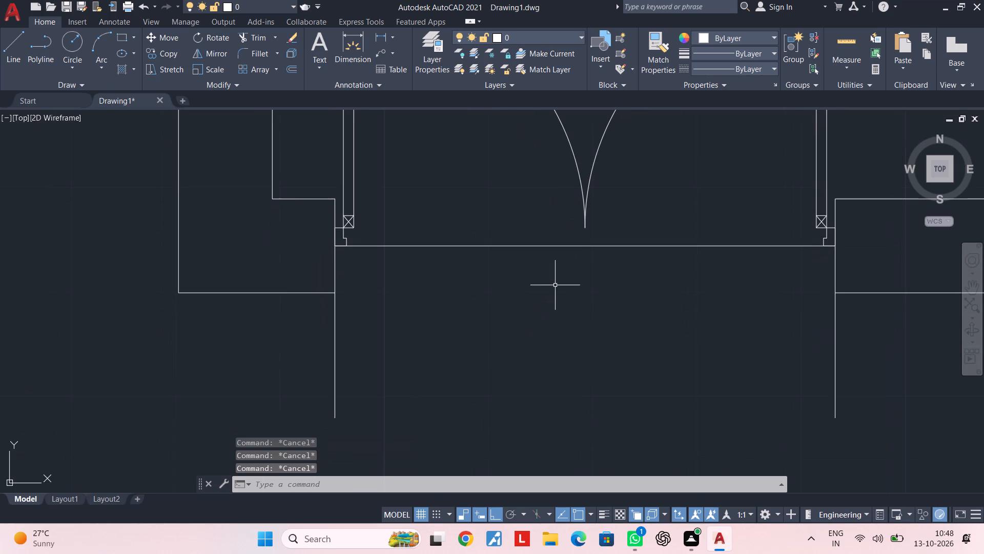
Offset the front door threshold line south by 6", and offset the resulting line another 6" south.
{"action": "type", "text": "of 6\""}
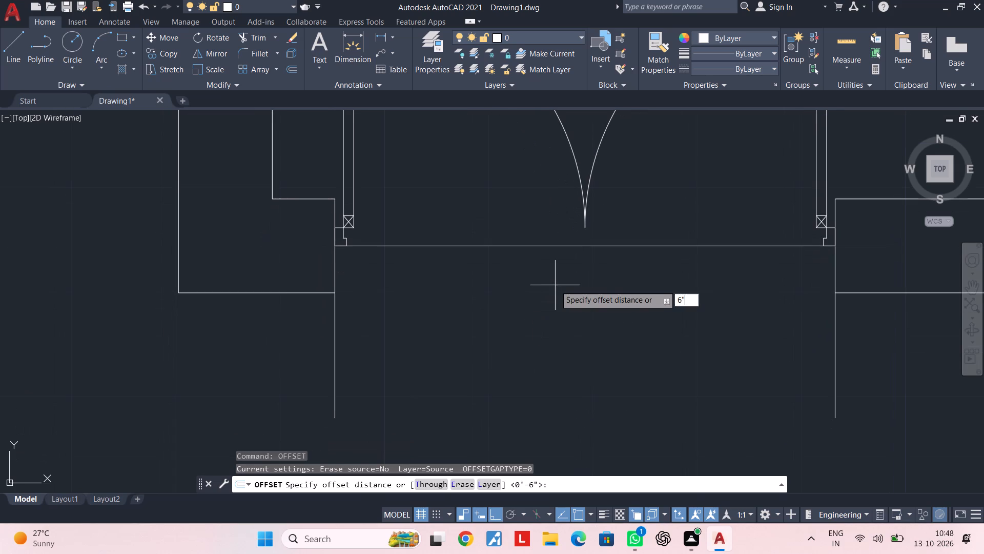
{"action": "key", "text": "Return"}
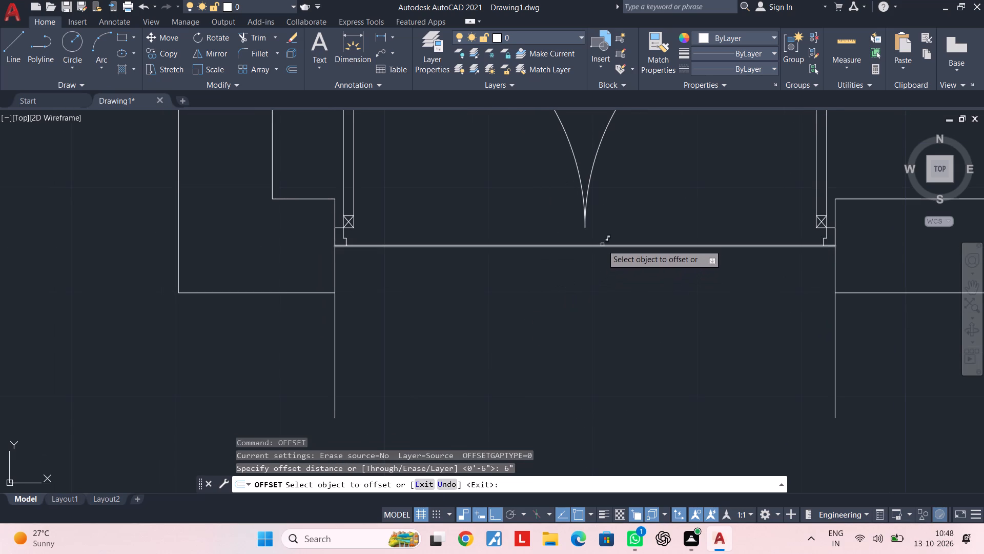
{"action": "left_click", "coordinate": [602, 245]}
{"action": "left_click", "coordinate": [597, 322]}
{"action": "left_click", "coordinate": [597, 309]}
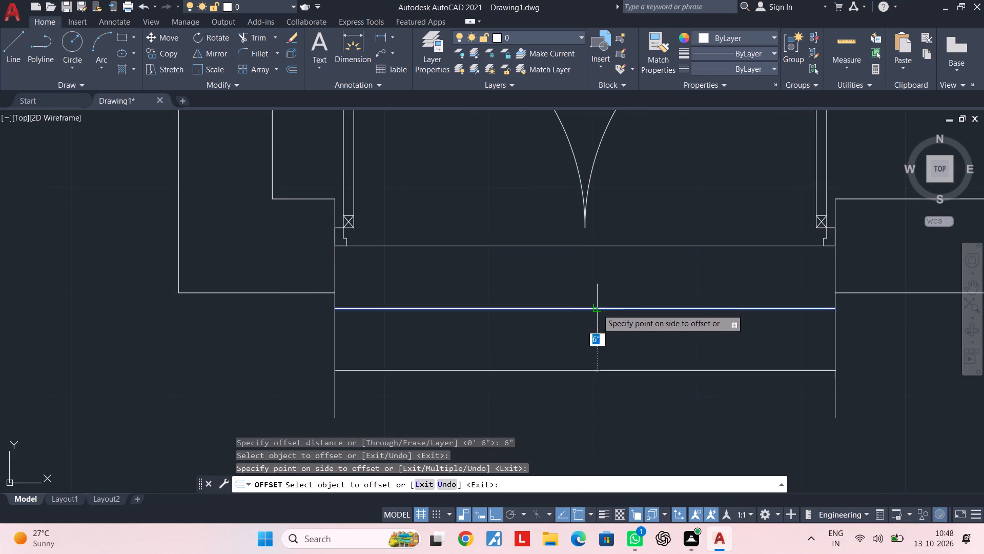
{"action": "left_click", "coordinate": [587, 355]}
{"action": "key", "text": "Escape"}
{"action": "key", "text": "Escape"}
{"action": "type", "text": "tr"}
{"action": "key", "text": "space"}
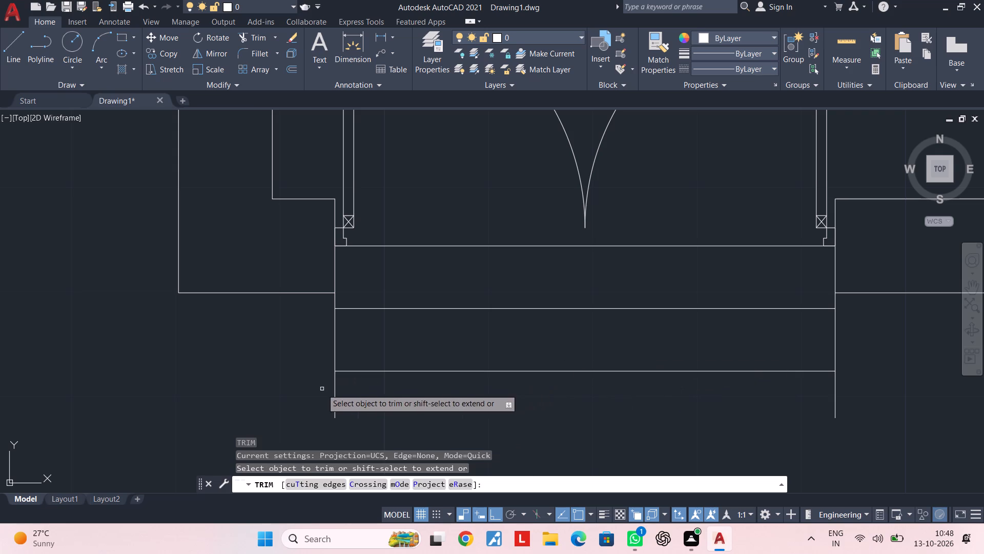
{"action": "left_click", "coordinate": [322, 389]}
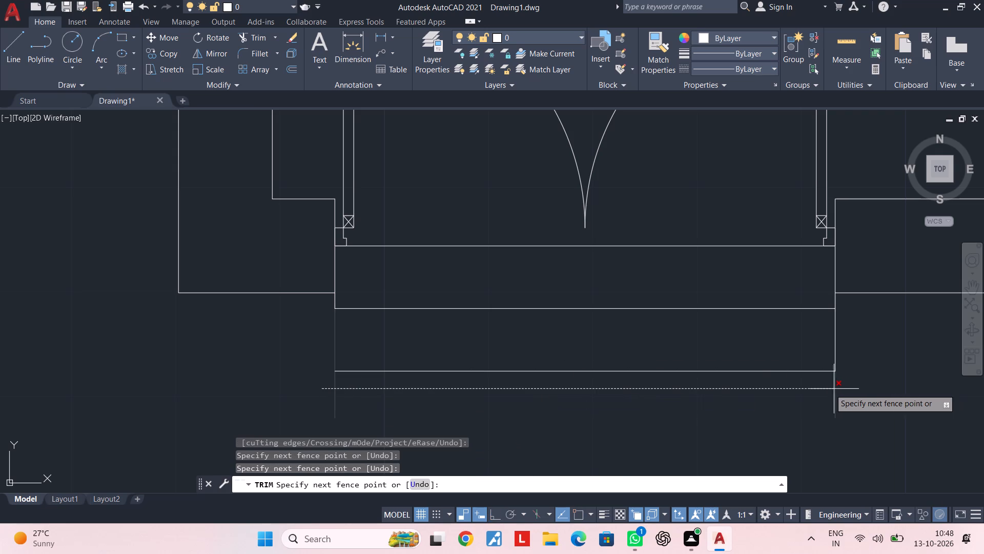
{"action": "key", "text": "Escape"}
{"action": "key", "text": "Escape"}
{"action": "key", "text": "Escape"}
Delete the threshold line joining the outer corners of the front door frames.
{"action": "left_click", "coordinate": [548, 273]}
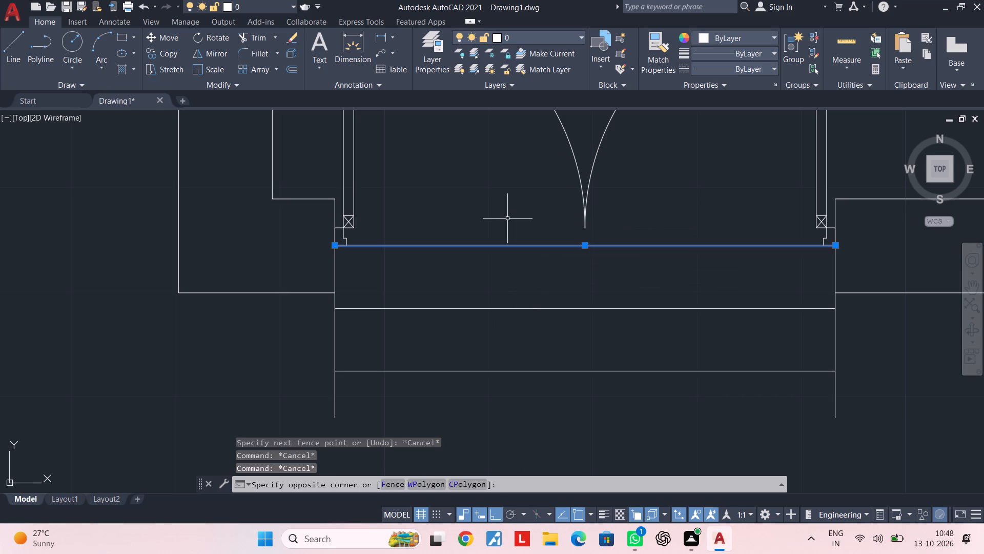
{"action": "left_click", "coordinate": [507, 219]}
{"action": "key", "text": "Delete"}
{"action": "key", "text": "Escape"}
{"action": "key", "text": "Escape"}
{"action": "key", "text": "Escape"}
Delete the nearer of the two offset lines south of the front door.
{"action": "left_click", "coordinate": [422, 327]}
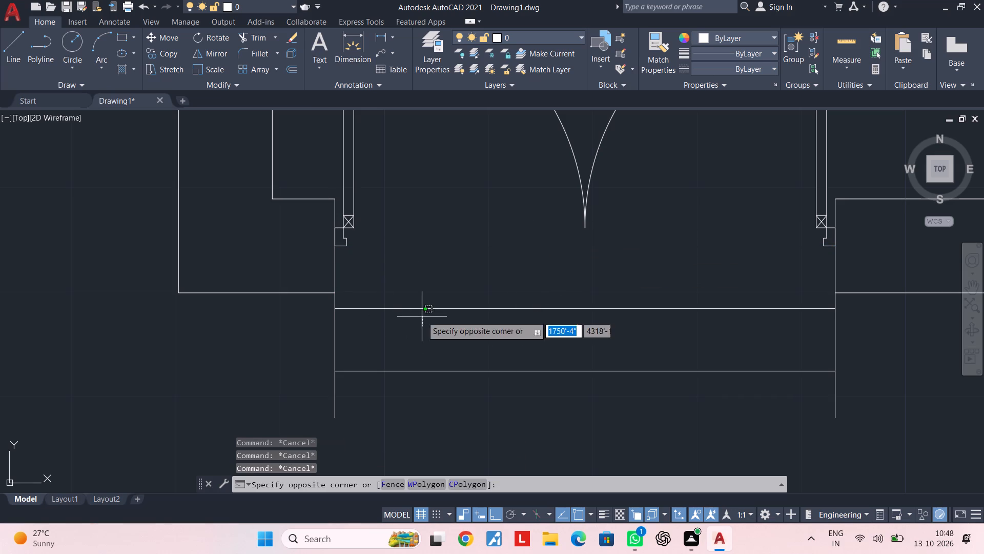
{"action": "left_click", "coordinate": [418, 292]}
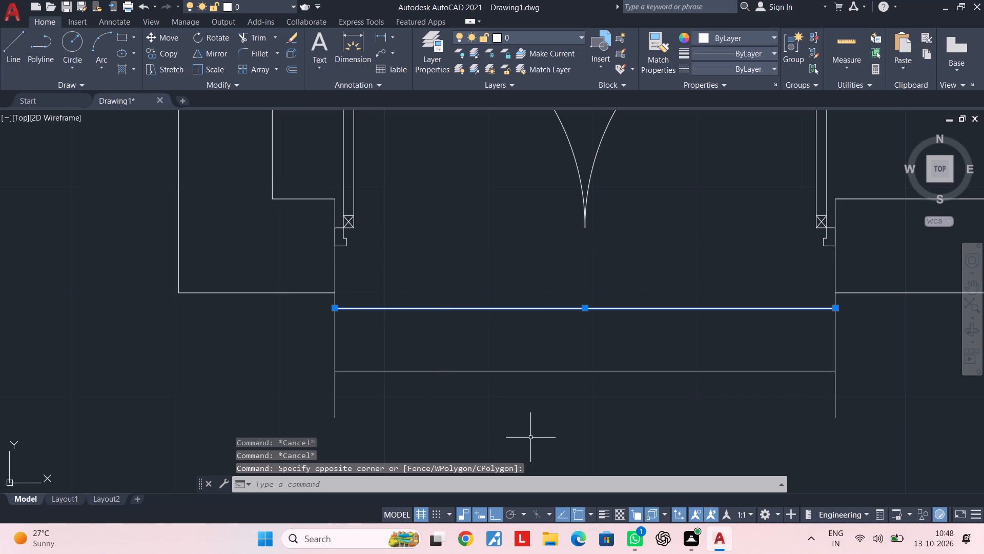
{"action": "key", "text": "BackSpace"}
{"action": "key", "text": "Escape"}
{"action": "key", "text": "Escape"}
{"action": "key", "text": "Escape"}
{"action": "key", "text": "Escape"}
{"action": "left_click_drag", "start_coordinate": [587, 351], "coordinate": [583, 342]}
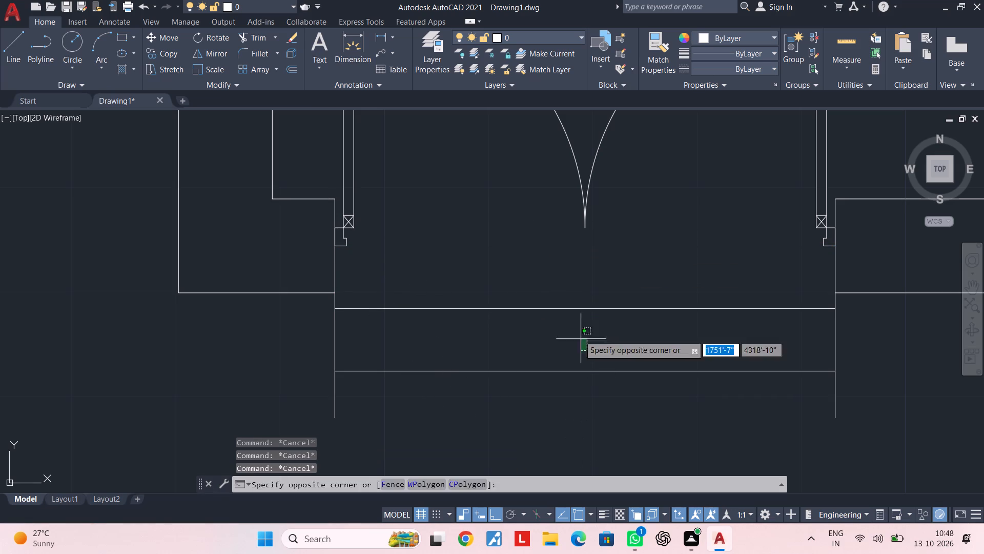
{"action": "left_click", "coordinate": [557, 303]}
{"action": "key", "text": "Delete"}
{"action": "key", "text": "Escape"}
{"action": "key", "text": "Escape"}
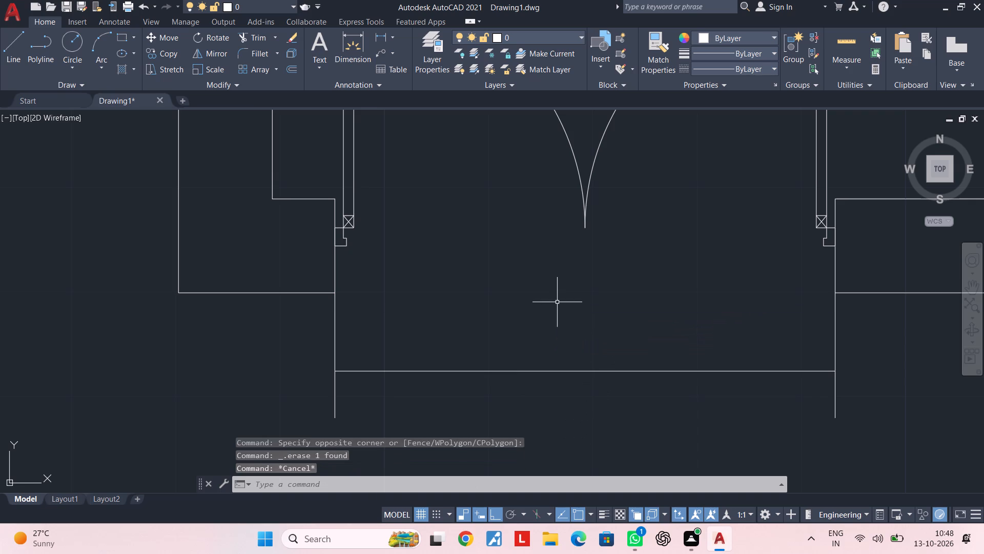
Draw a line across the front door opening along the outer wall face, from the west jamb to the east jamb.
{"action": "key", "text": "l"}
{"action": "key", "text": "space"}
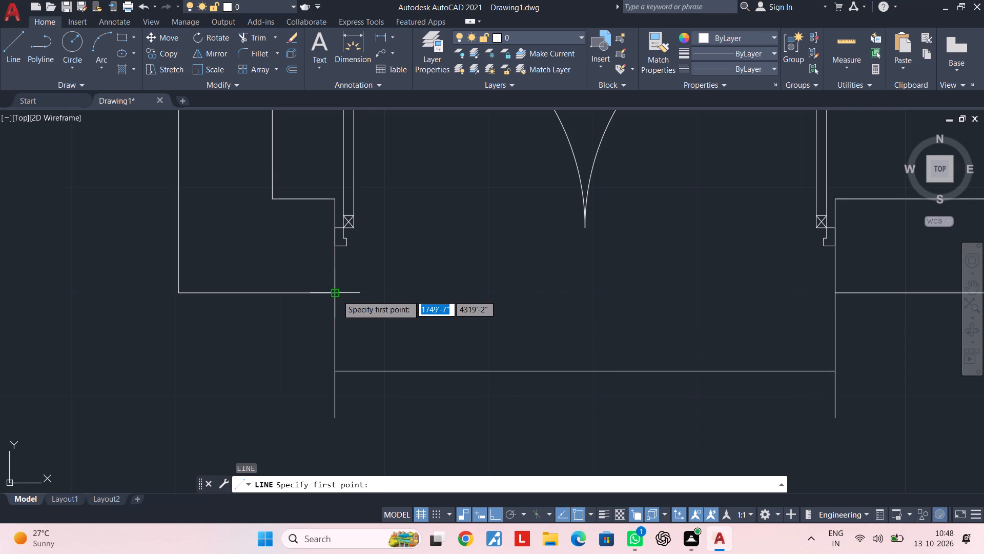
{"action": "left_click", "coordinate": [337, 295]}
{"action": "left_click", "coordinate": [837, 295]}
{"action": "key", "text": "Escape"}
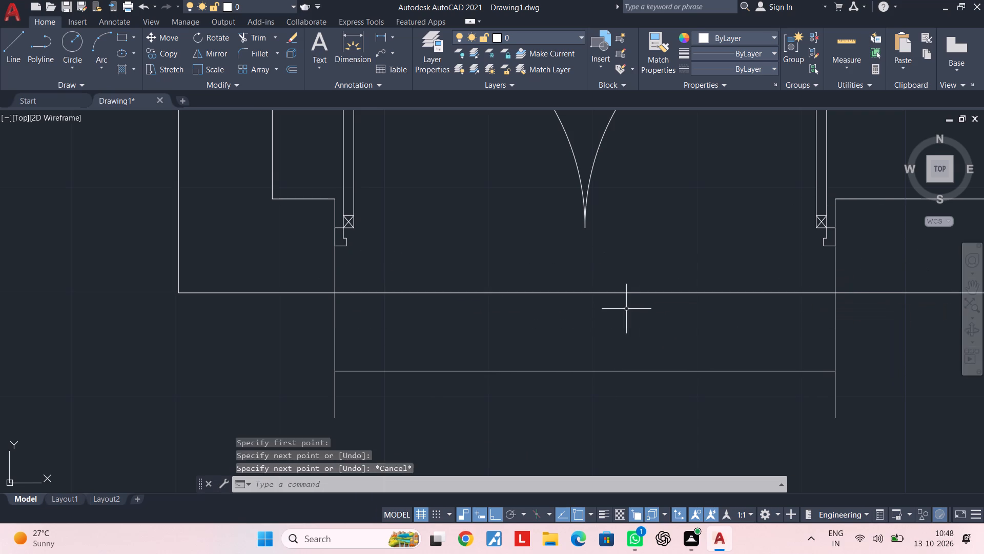
{"action": "key", "text": "Escape"}
{"action": "key", "text": "Escape"}
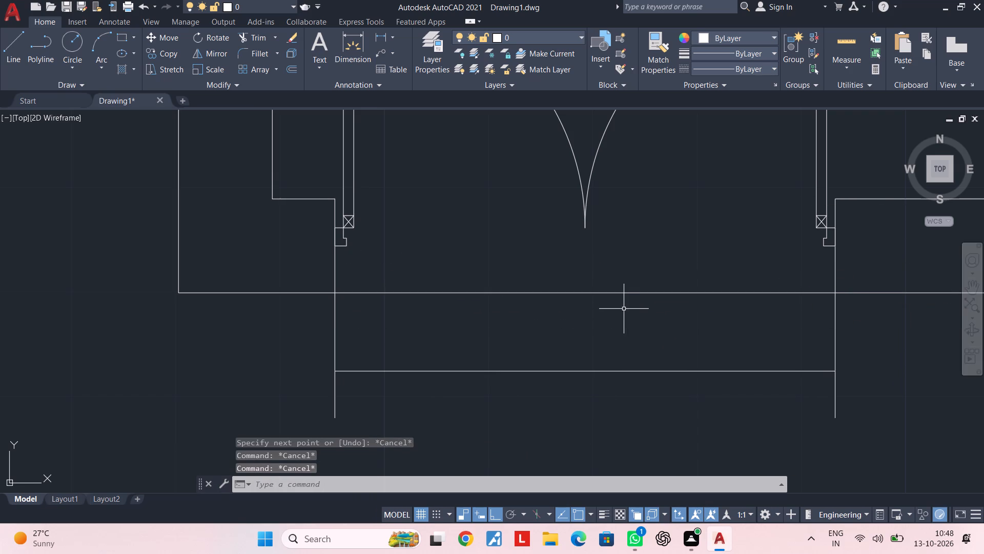
{"action": "key", "text": "Escape"}
{"action": "key", "text": "Escape"}
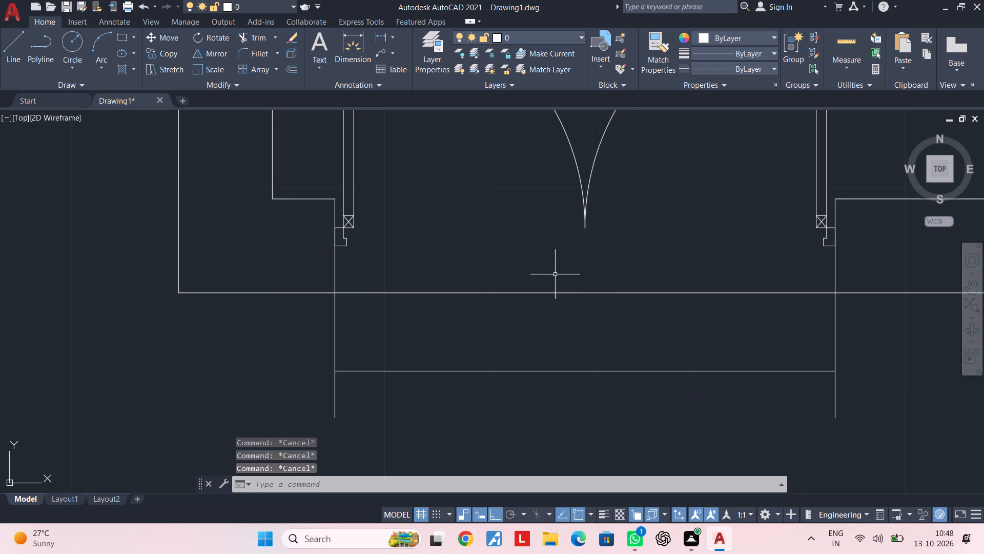
{"action": "key", "text": "Escape"}
{"action": "key", "text": "Escape"}
{"action": "key", "text": "Escape"}
{"action": "key", "text": "Escape"}
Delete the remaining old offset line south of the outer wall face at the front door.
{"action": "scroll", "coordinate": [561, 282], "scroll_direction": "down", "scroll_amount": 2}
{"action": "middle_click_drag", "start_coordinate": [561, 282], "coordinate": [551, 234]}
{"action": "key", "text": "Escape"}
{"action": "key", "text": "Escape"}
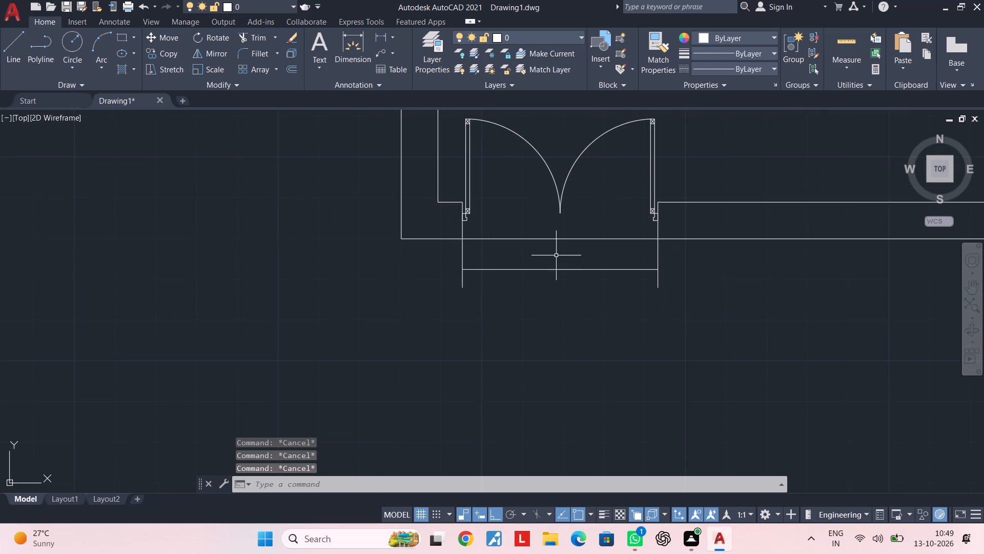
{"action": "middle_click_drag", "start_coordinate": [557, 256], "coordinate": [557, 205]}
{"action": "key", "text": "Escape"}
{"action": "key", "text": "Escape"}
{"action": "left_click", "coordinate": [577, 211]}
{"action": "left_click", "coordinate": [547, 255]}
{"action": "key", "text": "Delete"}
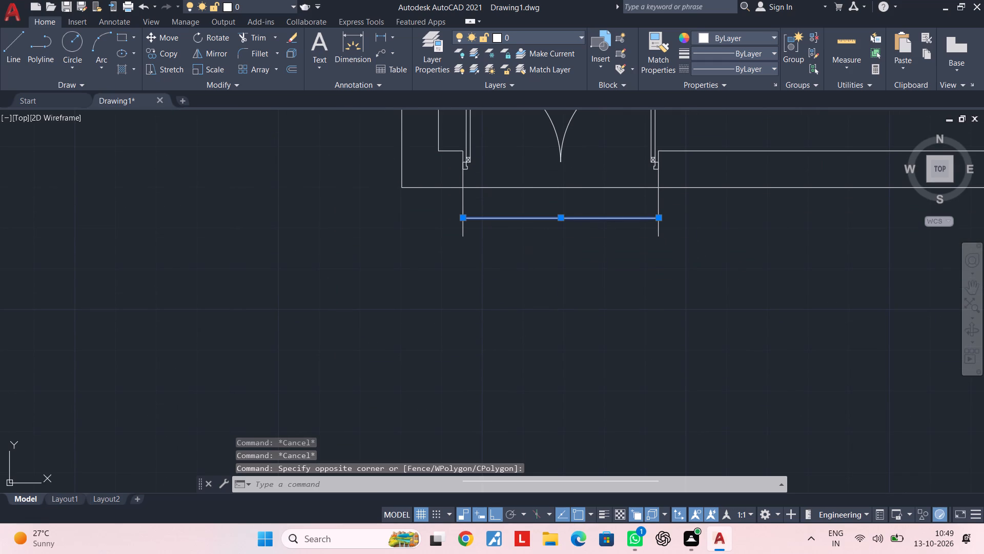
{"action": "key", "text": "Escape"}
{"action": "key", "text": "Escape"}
Offset the outer wall face line at the front door 6" south, and offset that copy another 6" south.
{"action": "type", "text": "of 6\""}
{"action": "key", "text": "Return"}
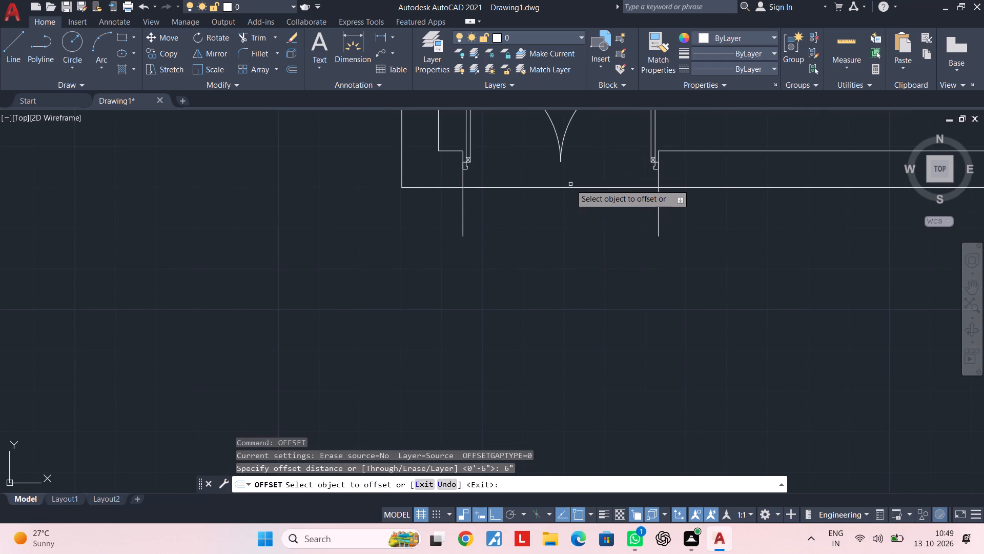
{"action": "left_click", "coordinate": [570, 186]}
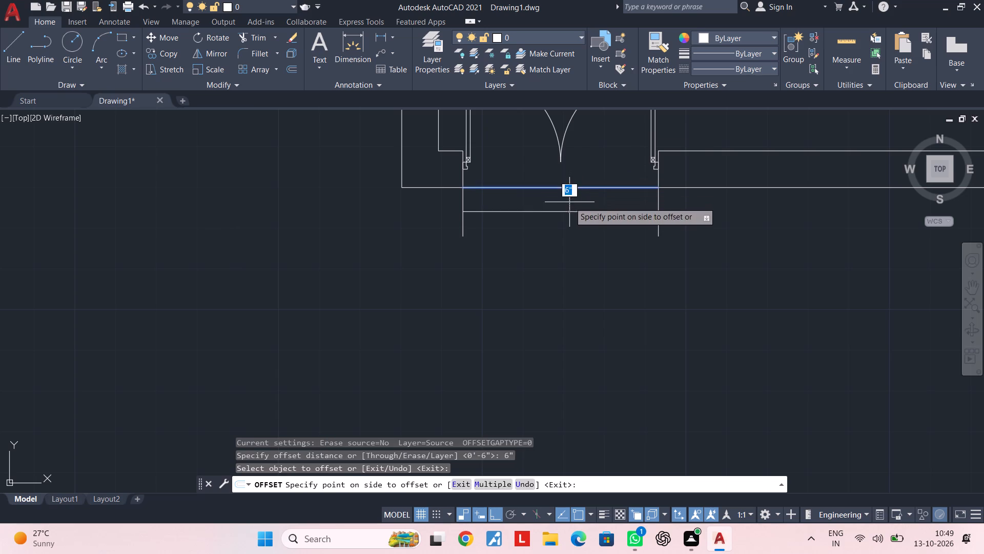
{"action": "left_click", "coordinate": [569, 204]}
{"action": "left_click", "coordinate": [566, 211]}
{"action": "left_click", "coordinate": [562, 231]}
{"action": "key", "text": "Escape"}
{"action": "key", "text": "Escape"}
Examine the front door's frame corners and the lines crossing its opening.
{"action": "middle_click_drag", "start_coordinate": [592, 209], "coordinate": [590, 230]}
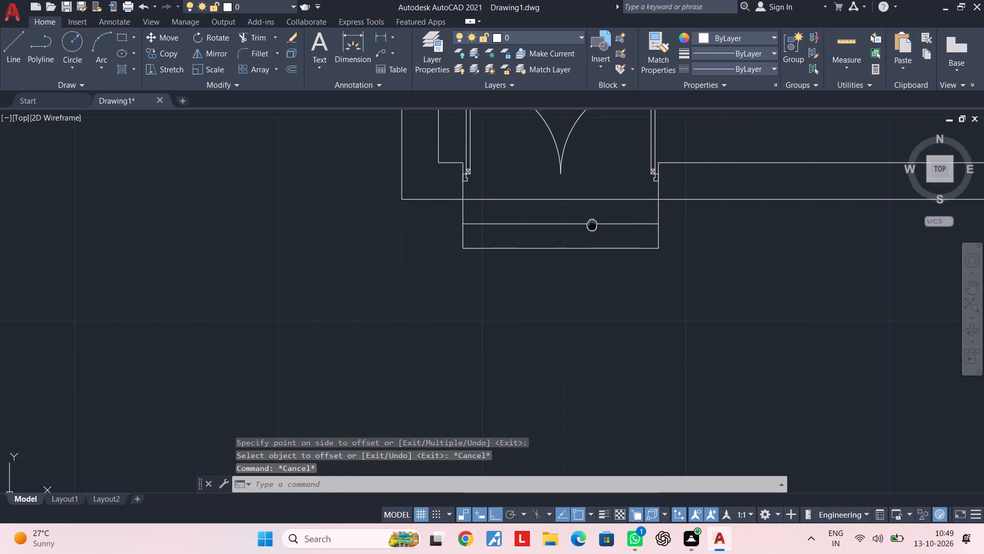
{"action": "middle_click_drag", "start_coordinate": [590, 230], "coordinate": [571, 304]}
{"action": "middle_click_drag", "start_coordinate": [563, 294], "coordinate": [544, 350]}
{"action": "scroll", "coordinate": [439, 333], "scroll_direction": "up", "scroll_amount": 3}
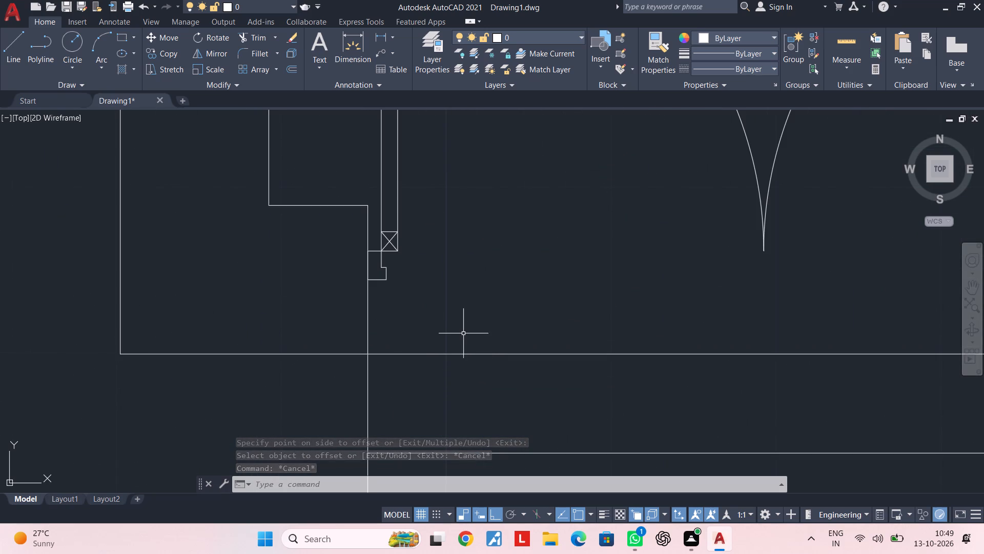
{"action": "key", "text": "Escape"}
{"action": "key", "text": "Escape"}
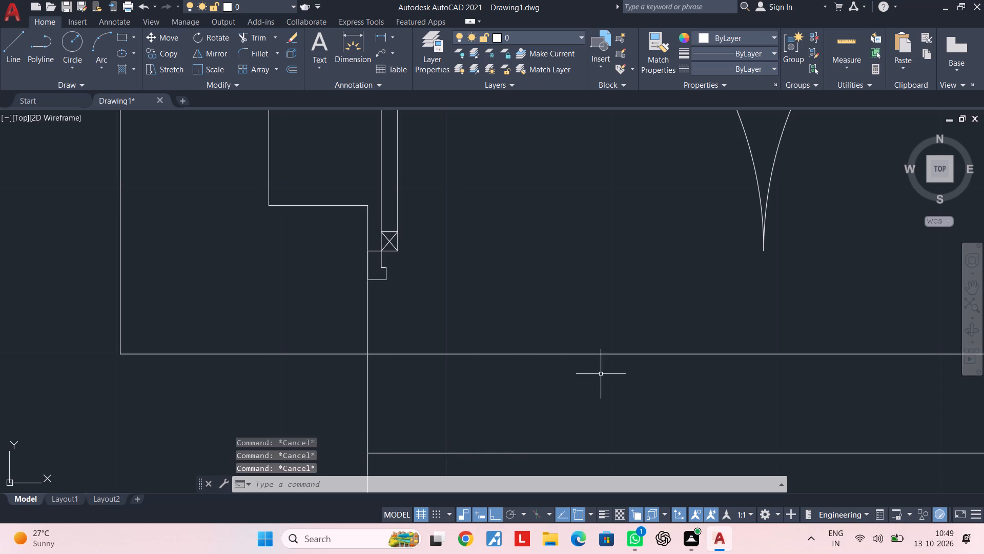
{"action": "middle_click_drag", "start_coordinate": [603, 371], "coordinate": [228, 187]}
{"action": "key", "text": "Escape"}
{"action": "scroll", "coordinate": [436, 245], "scroll_direction": "down", "scroll_amount": 1}
{"action": "middle_click_drag", "start_coordinate": [483, 260], "coordinate": [624, 311]}
{"action": "key", "text": "Escape"}
{"action": "middle_click_drag", "start_coordinate": [610, 290], "coordinate": [595, 358]}
{"action": "key", "text": "Escape"}
{"action": "key", "text": "Escape"}
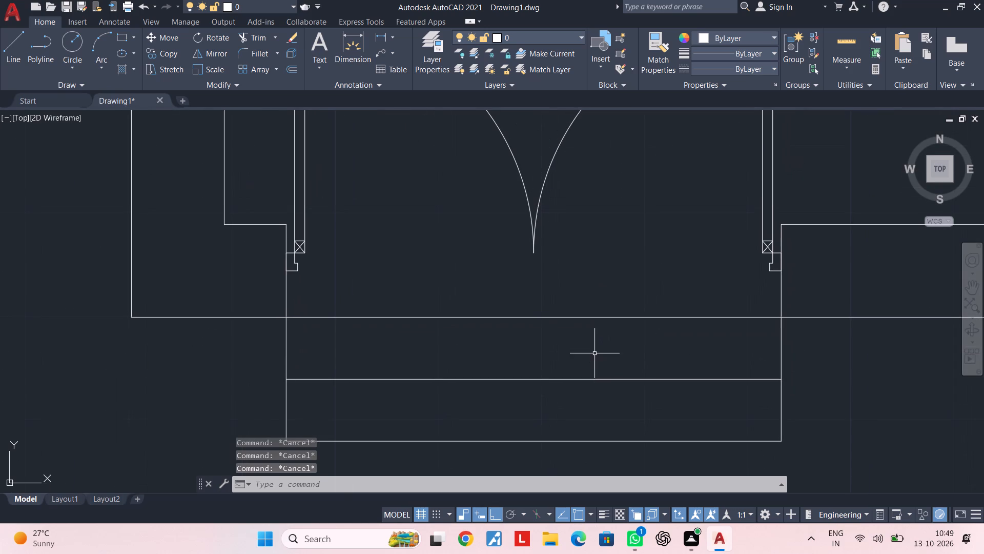
{"action": "key", "text": "Escape"}
{"action": "left_click", "coordinate": [594, 332]}
{"action": "left_click", "coordinate": [588, 298]}
{"action": "key", "text": "Escape"}
{"action": "key", "text": "Escape"}
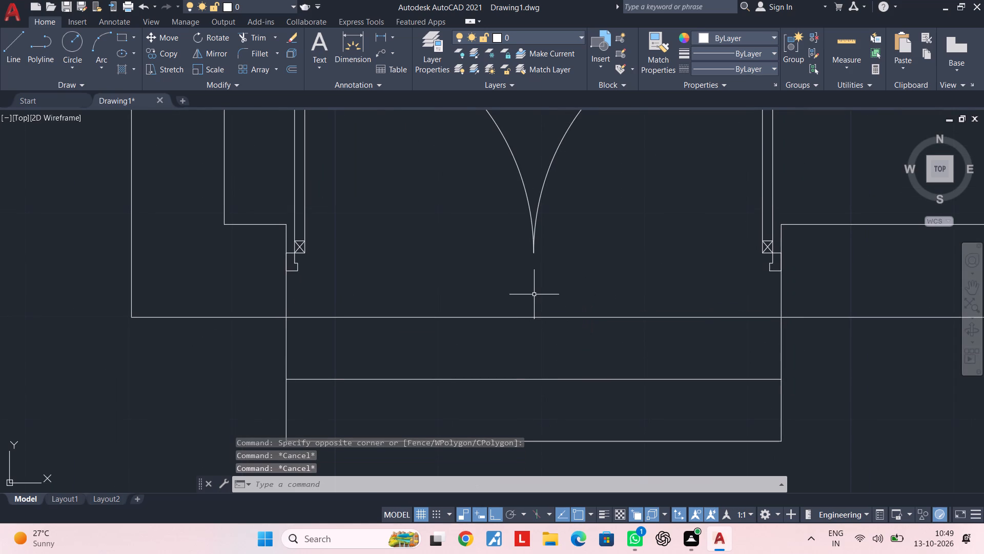
Draw a line across the front door opening, joining the inner corners of the west and east door frames.
{"action": "type", "text": "l"}
{"action": "key", "text": "space"}
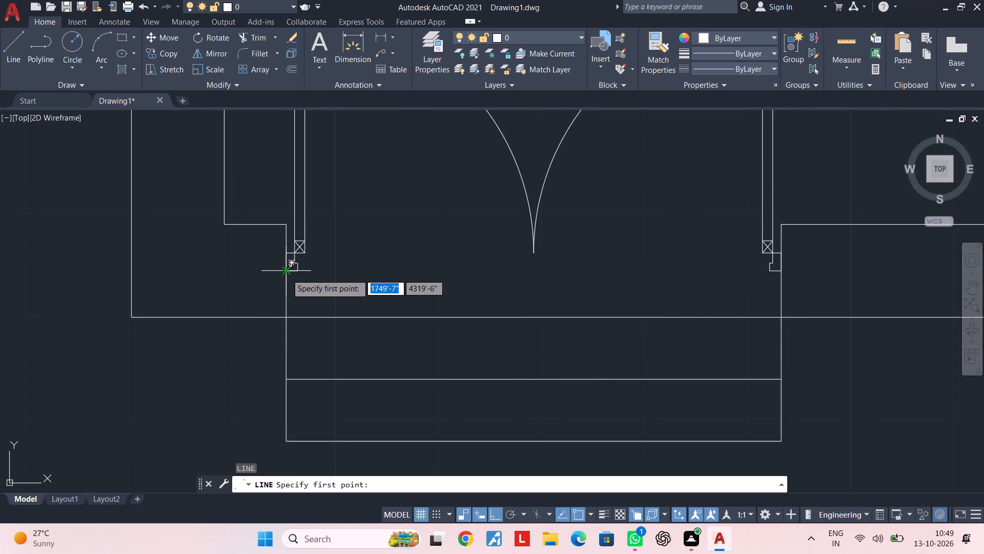
{"action": "left_click", "coordinate": [285, 256]}
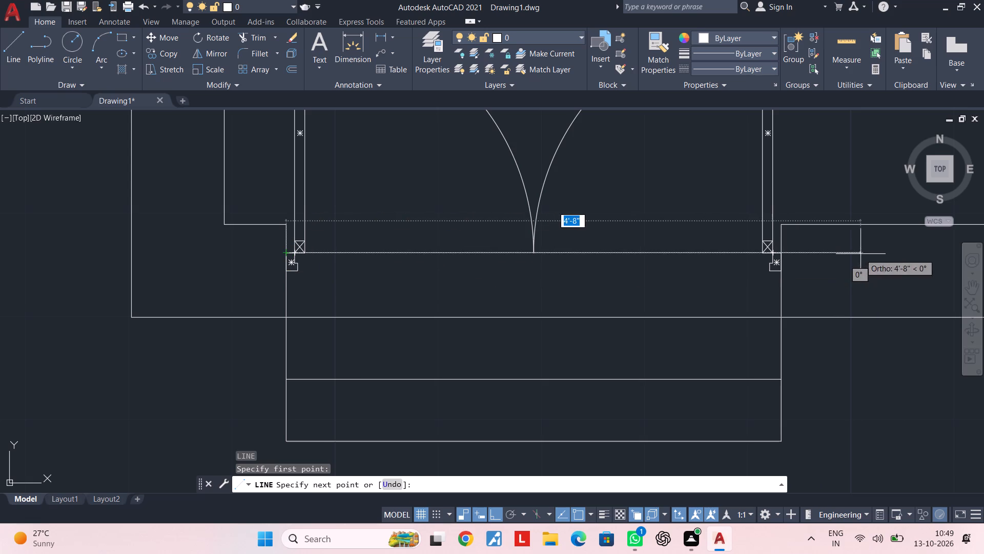
{"action": "left_click", "coordinate": [783, 251]}
{"action": "key", "text": "Escape"}
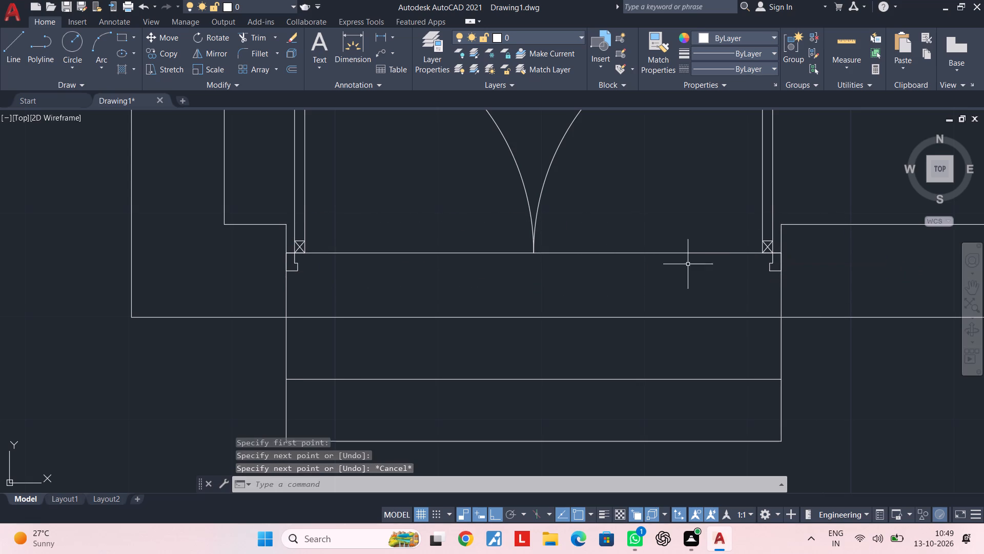
{"action": "key", "text": "space"}
{"action": "key", "text": "Escape"}
Look over the floor plan from the front entrance north to the bedroom.
{"action": "scroll", "coordinate": [705, 275], "scroll_direction": "down", "scroll_amount": 2}
{"action": "middle_click_drag", "start_coordinate": [722, 279], "coordinate": [479, 296]}
{"action": "scroll", "coordinate": [672, 295], "scroll_direction": "down", "scroll_amount": 1}
{"action": "middle_click_drag", "start_coordinate": [662, 301], "coordinate": [554, 342]}
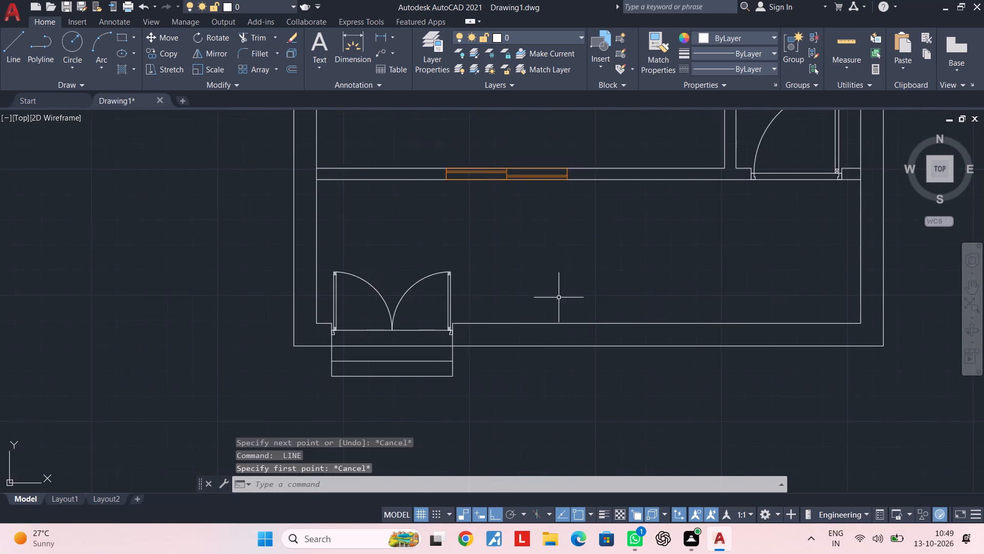
{"action": "scroll", "coordinate": [598, 281], "scroll_direction": "down", "scroll_amount": 1}
{"action": "middle_click_drag", "start_coordinate": [598, 281], "coordinate": [524, 316]}
{"action": "key", "text": "Escape"}
{"action": "key", "text": "Escape"}
{"action": "middle_click_drag", "start_coordinate": [538, 300], "coordinate": [531, 340]}
{"action": "middle_click_drag", "start_coordinate": [530, 338], "coordinate": [570, 332]}
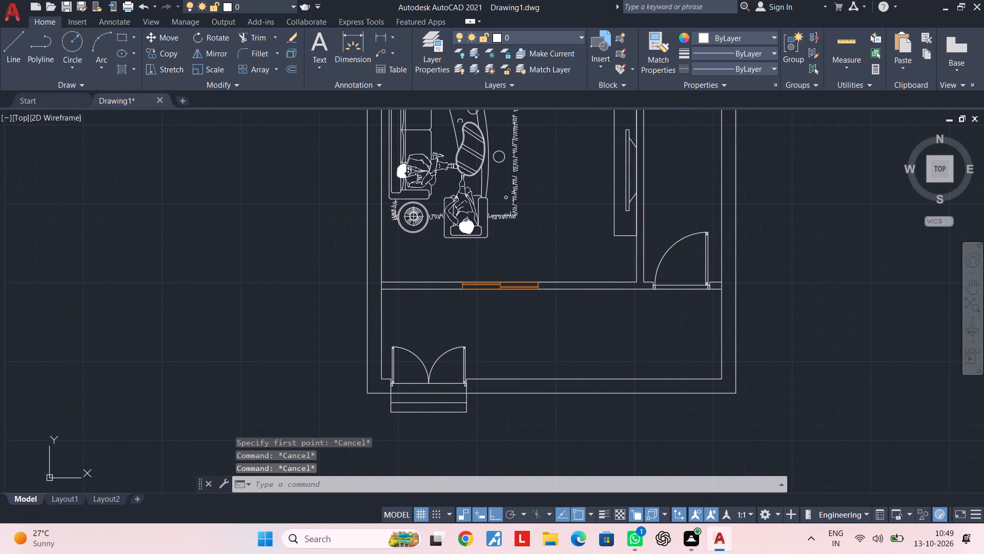
{"action": "middle_click_drag", "start_coordinate": [566, 345], "coordinate": [570, 312]}
{"action": "key", "text": "Escape"}
{"action": "middle_click_drag", "start_coordinate": [567, 310], "coordinate": [568, 387]}
{"action": "middle_click_drag", "start_coordinate": [561, 306], "coordinate": [562, 313]}
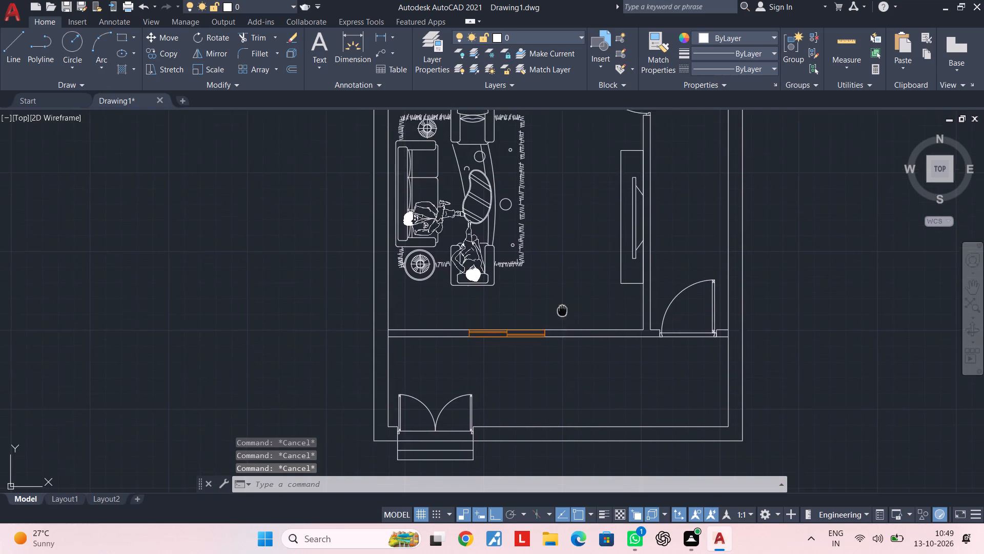
{"action": "middle_click_drag", "start_coordinate": [562, 313], "coordinate": [562, 389]}
{"action": "middle_click_drag", "start_coordinate": [567, 313], "coordinate": [550, 402]}
{"action": "scroll", "coordinate": [557, 314], "scroll_direction": "down", "scroll_amount": 1}
{"action": "middle_click_drag", "start_coordinate": [557, 335], "coordinate": [557, 343]}
{"action": "middle_click_drag", "start_coordinate": [590, 194], "coordinate": [571, 318]}
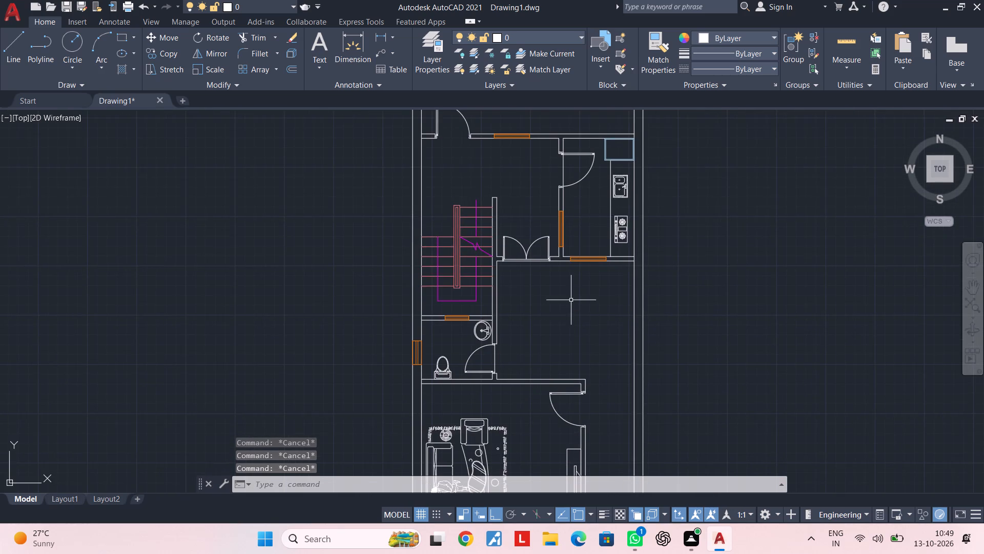
{"action": "middle_click_drag", "start_coordinate": [568, 303], "coordinate": [559, 398]}
{"action": "middle_click_drag", "start_coordinate": [503, 337], "coordinate": [506, 364]}
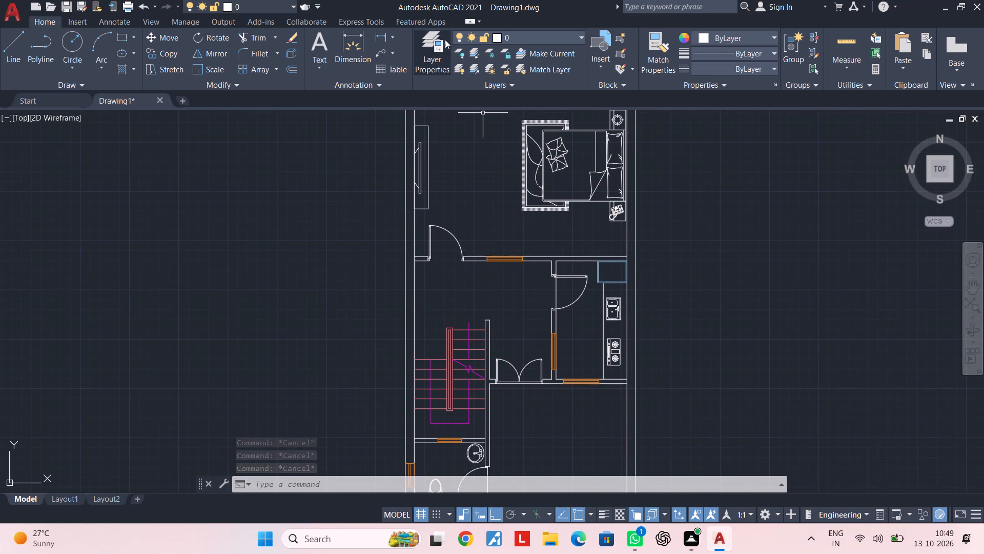
Create a new layer named coiumn.
{"action": "left_click", "coordinate": [442, 36]}
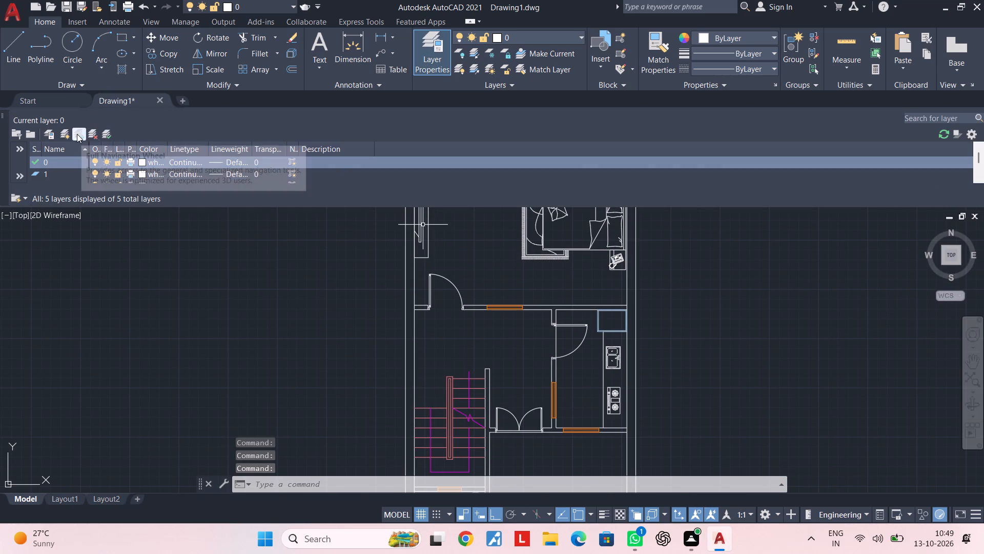
{"action": "left_click", "coordinate": [77, 134]}
{"action": "key", "text": "BackSpace"}
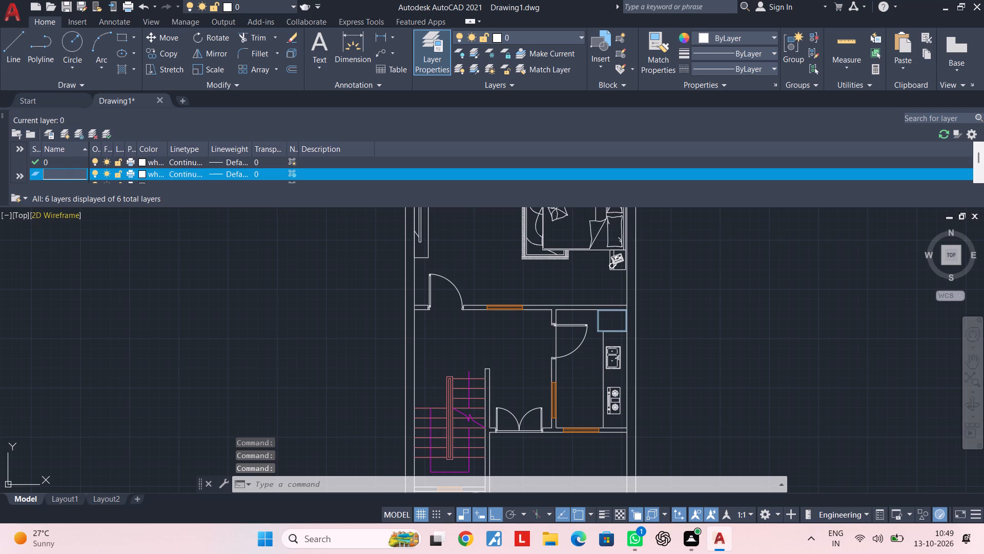
{"action": "type", "text": "coi"}
{"action": "type", "text": "umbn"}
{"action": "key", "text": "BackSpace"}
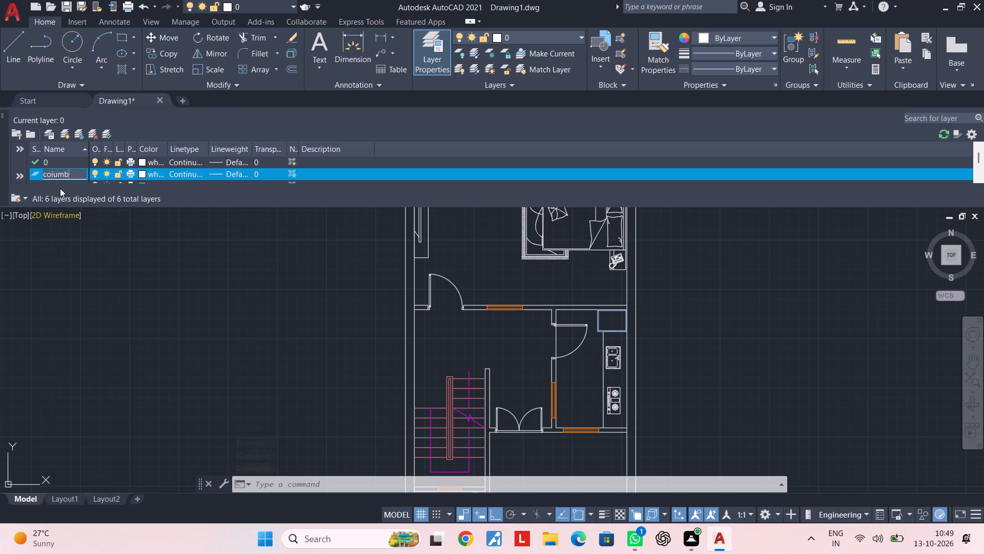
{"action": "key", "text": "BackSpace"}
{"action": "key", "text": "n"}
{"action": "key", "text": "BackSpace"}
{"action": "key", "text": "BackSpace"}
{"action": "key", "text": "BackSpace"}
{"action": "key", "text": "BackSpace"}
{"action": "key", "text": "BackSpace"}
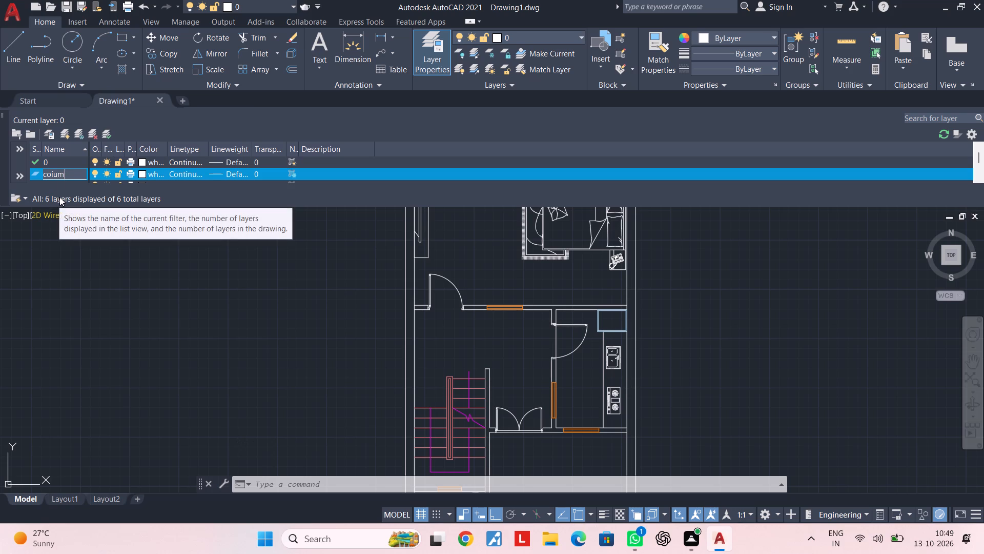
{"action": "key", "text": "BackSpace"}
{"action": "key", "text": "BackSpace"}
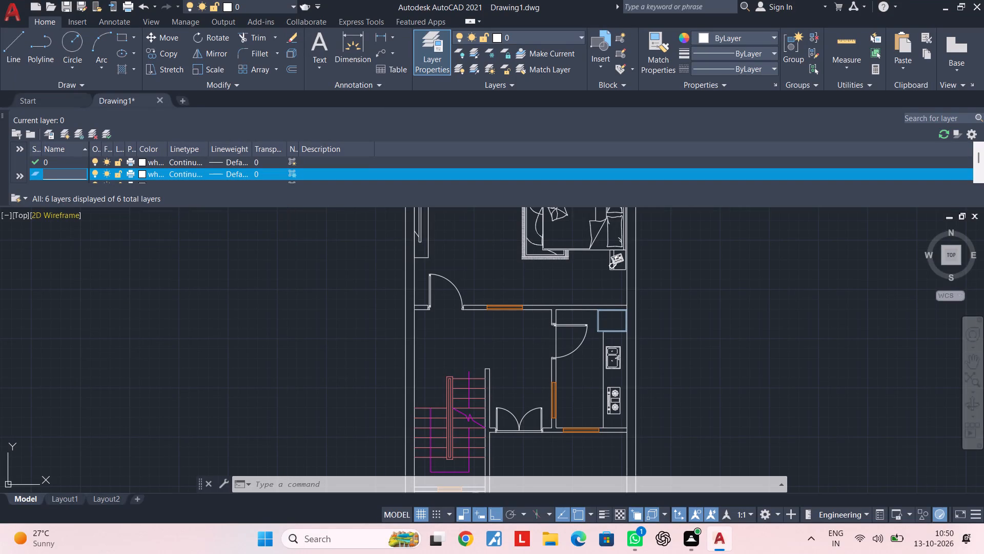
{"action": "key", "text": "c"}
{"action": "key", "text": "o"}
{"action": "key", "text": "i"}
{"action": "type", "text": "umn"}
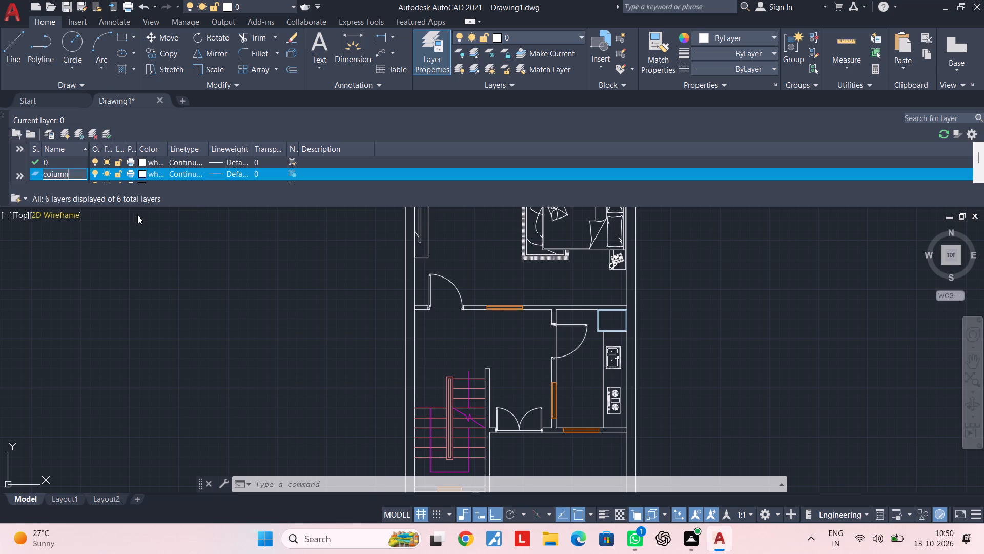
Set the new coiumn layer's color to index color 20.
{"action": "left_click", "coordinate": [141, 174]}
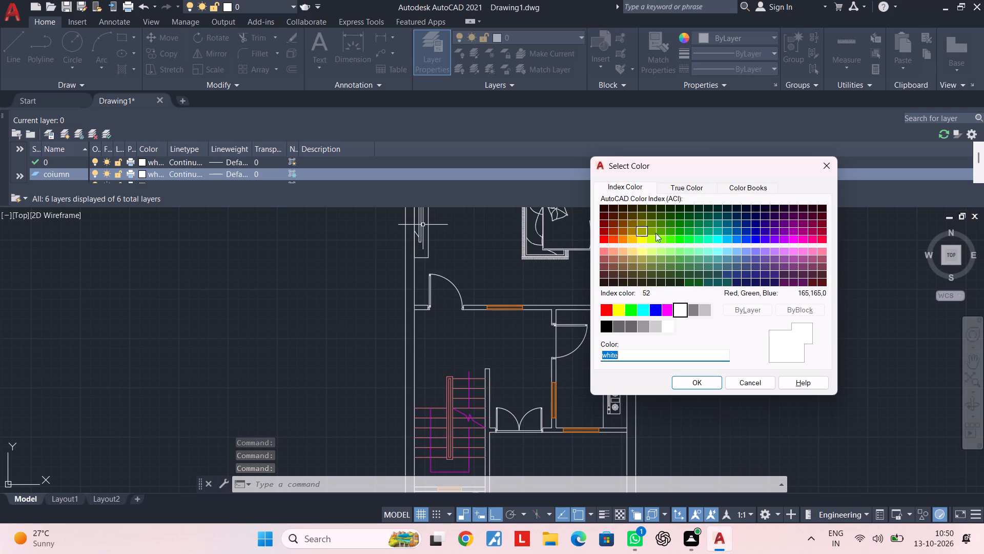
{"action": "left_click", "coordinate": [622, 241]}
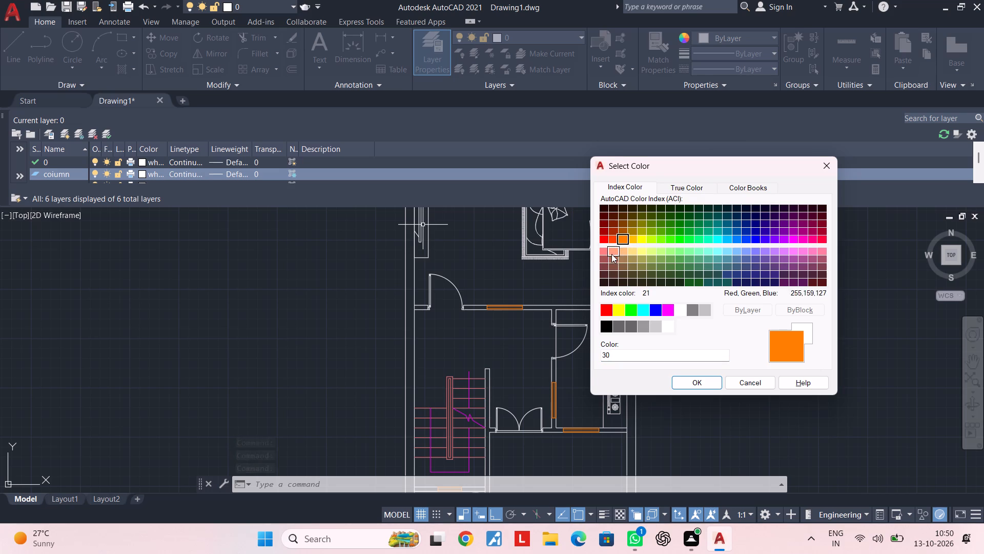
{"action": "left_click", "coordinate": [611, 243]}
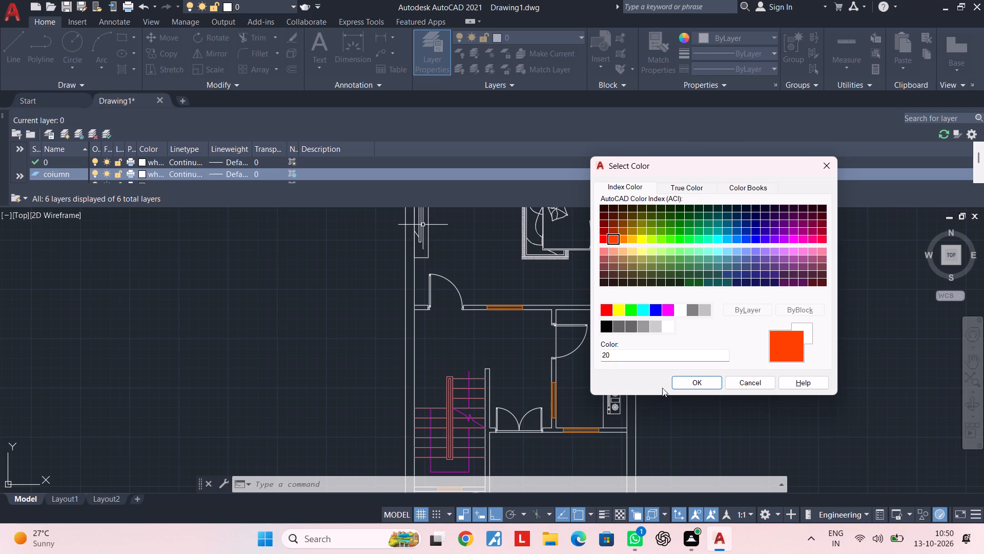
{"action": "left_click", "coordinate": [690, 382]}
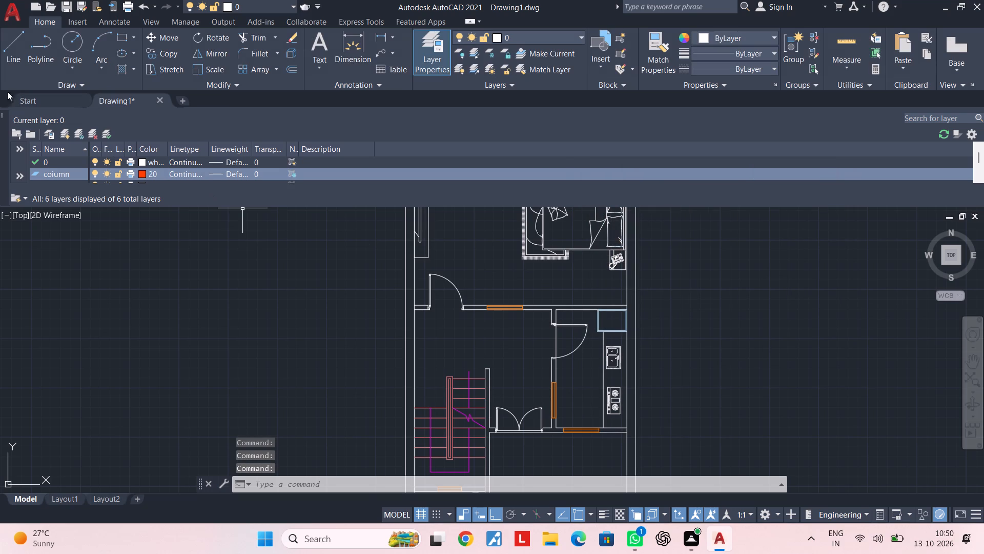
{"action": "left_click", "coordinate": [4, 115]}
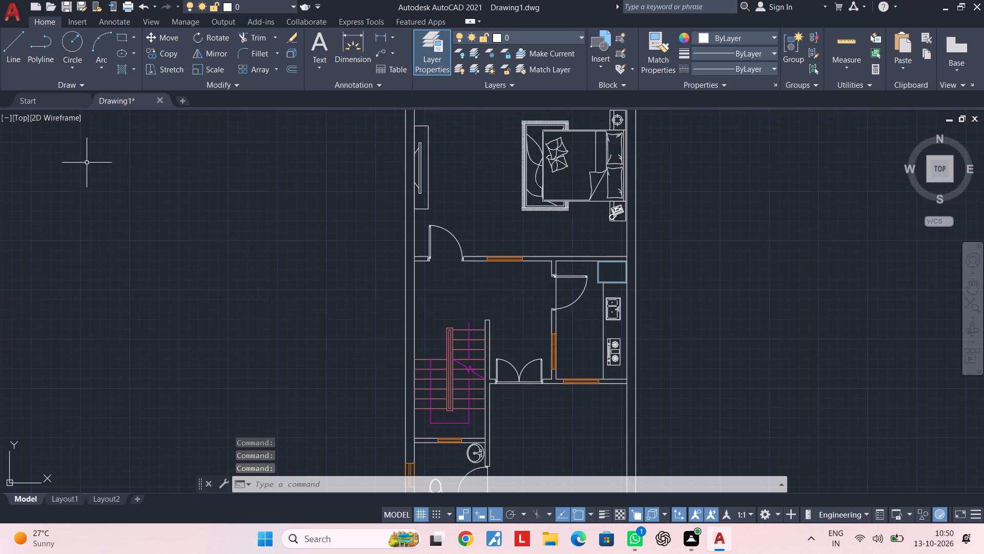
Draw a column rectangle at the bedroom's northwest wall corner, from the inner wall corner to the outer wall corner.
{"action": "key", "text": "Escape"}
{"action": "key", "text": "Escape"}
{"action": "scroll", "coordinate": [481, 256], "scroll_direction": "down", "scroll_amount": 1}
{"action": "middle_click_drag", "start_coordinate": [481, 270], "coordinate": [455, 373]}
{"action": "scroll", "coordinate": [455, 373], "scroll_direction": "down", "scroll_amount": 1}
{"action": "scroll", "coordinate": [424, 252], "scroll_direction": "up", "scroll_amount": 1}
{"action": "middle_click_drag", "start_coordinate": [482, 357], "coordinate": [445, 279]}
{"action": "scroll", "coordinate": [473, 336], "scroll_direction": "up", "scroll_amount": 1}
{"action": "scroll", "coordinate": [404, 256], "scroll_direction": "up", "scroll_amount": 2}
{"action": "middle_click_drag", "start_coordinate": [363, 256], "coordinate": [504, 305]}
{"action": "middle_click_drag", "start_coordinate": [436, 247], "coordinate": [468, 272]}
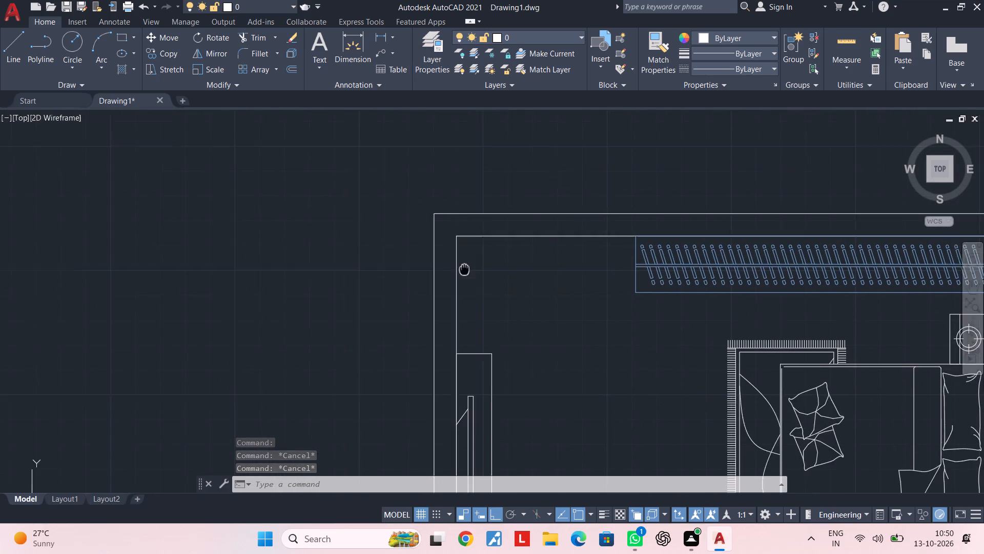
{"action": "middle_click_drag", "start_coordinate": [468, 272], "coordinate": [502, 317]}
{"action": "key", "text": "Escape"}
{"action": "key", "text": "Escape"}
{"action": "key", "text": "Escape"}
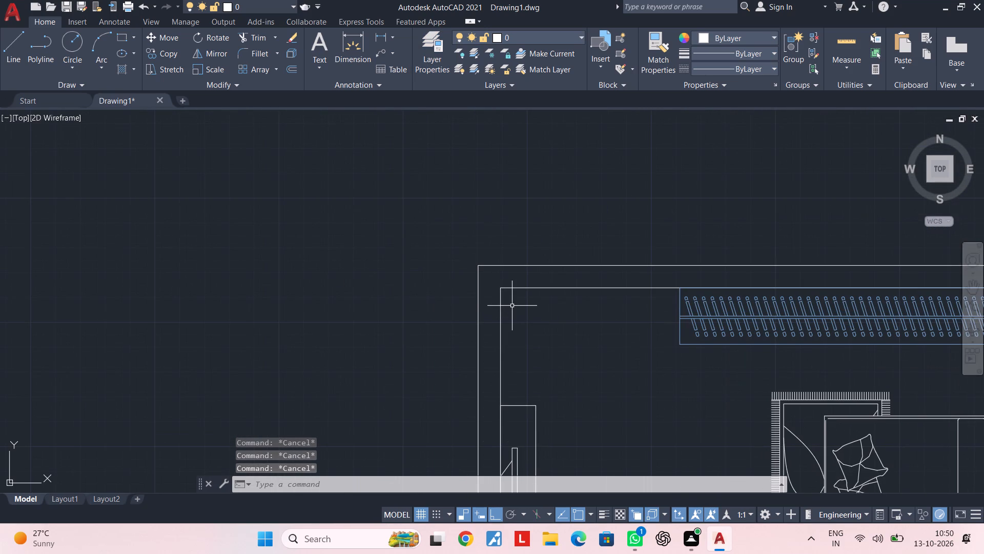
{"action": "key", "text": "Escape"}
{"action": "key", "text": "r"}
{"action": "type", "text": "ec"}
{"action": "key", "text": "space"}
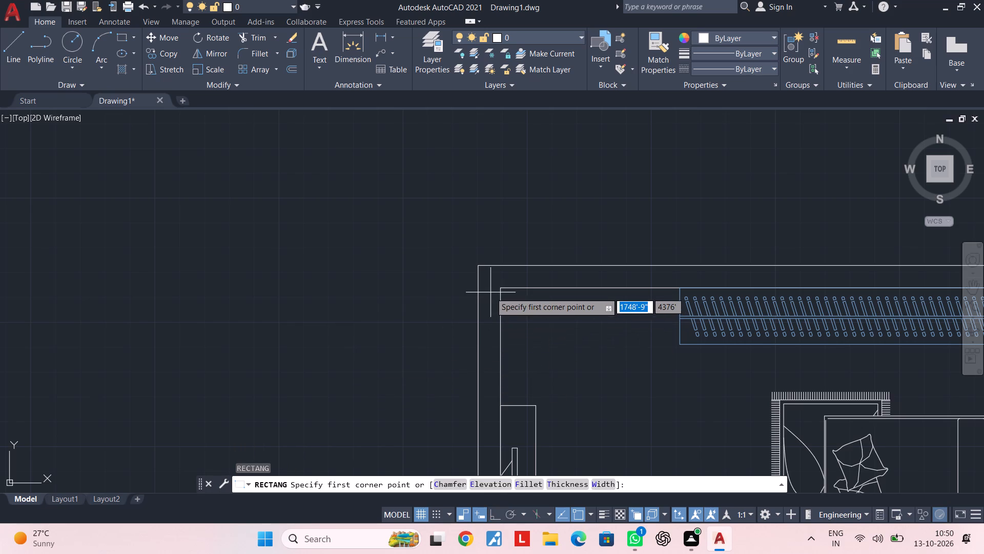
{"action": "left_click", "coordinate": [501, 288]}
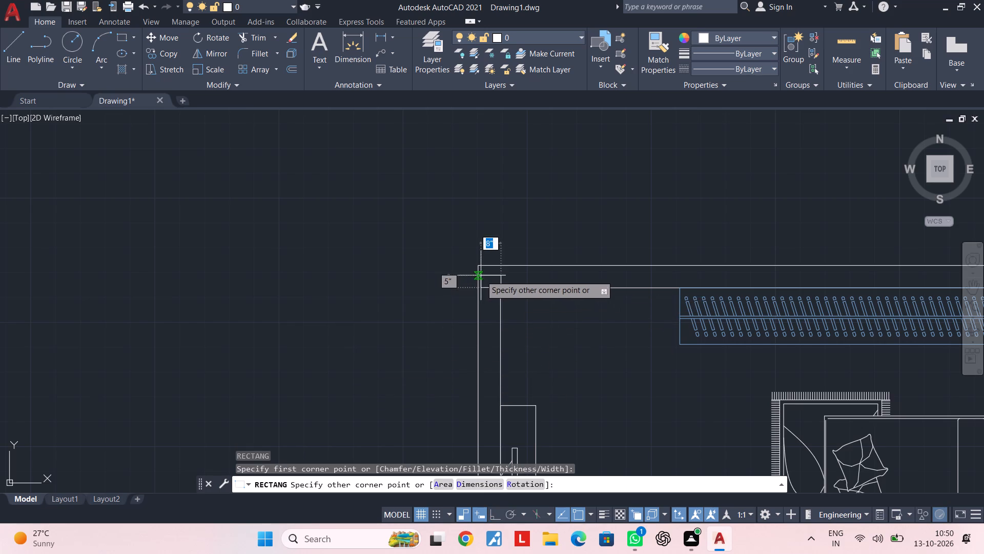
{"action": "scroll", "coordinate": [478, 272], "scroll_direction": "up", "scroll_amount": 3}
{"action": "left_click", "coordinate": [464, 245]}
{"action": "scroll", "coordinate": [560, 327], "scroll_direction": "down", "scroll_amount": 3}
{"action": "middle_click_drag", "start_coordinate": [562, 329], "coordinate": [549, 191]}
{"action": "key", "text": "Escape"}
{"action": "key", "text": "Escape"}
{"action": "key", "text": "Escape"}
Draw a 9" wide column rectangle at the bedroom's northeast wall corner, from the inner wall corner to the outer wall corner.
{"action": "scroll", "coordinate": [572, 218], "scroll_direction": "down", "scroll_amount": 1}
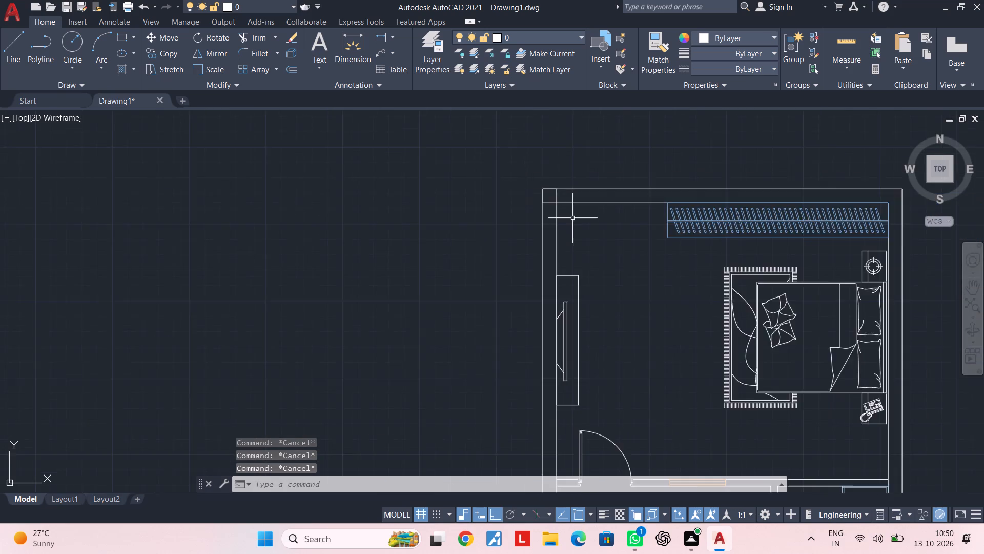
{"action": "middle_click_drag", "start_coordinate": [572, 218], "coordinate": [366, 209]}
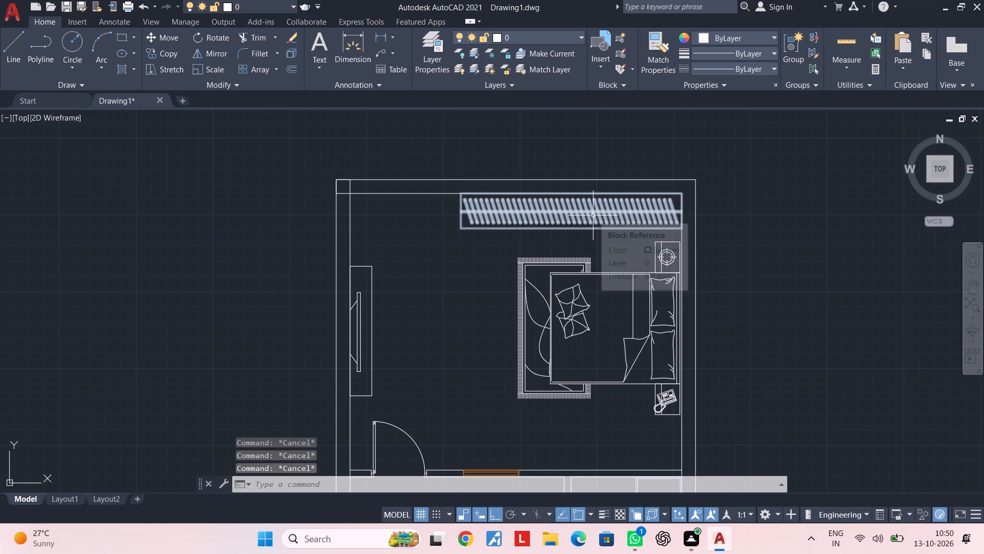
{"action": "key", "text": "Escape"}
{"action": "key", "text": "Escape"}
{"action": "type", "text": "re"}
{"action": "type", "text": "c"}
{"action": "key", "text": "space"}
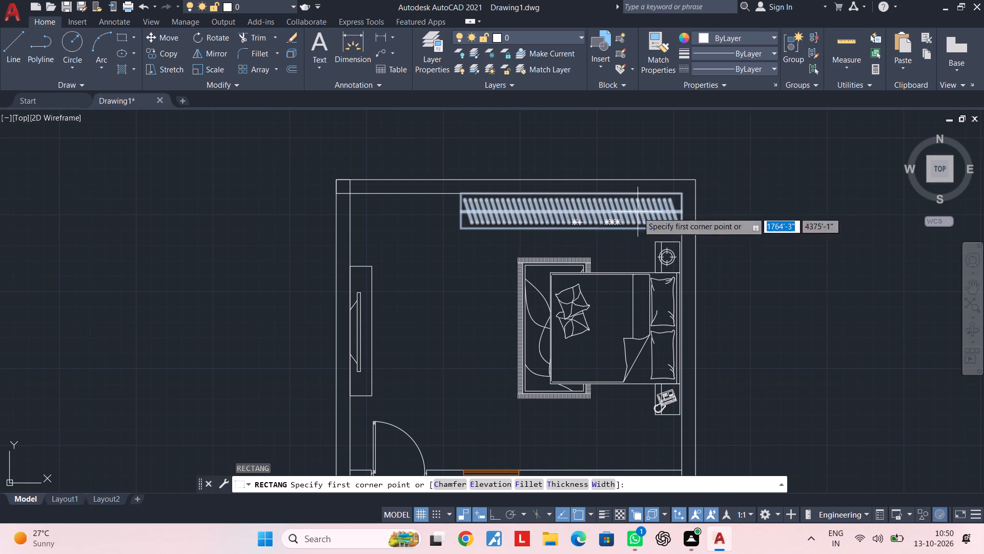
{"action": "scroll", "coordinate": [699, 192], "scroll_direction": "up", "scroll_amount": 4}
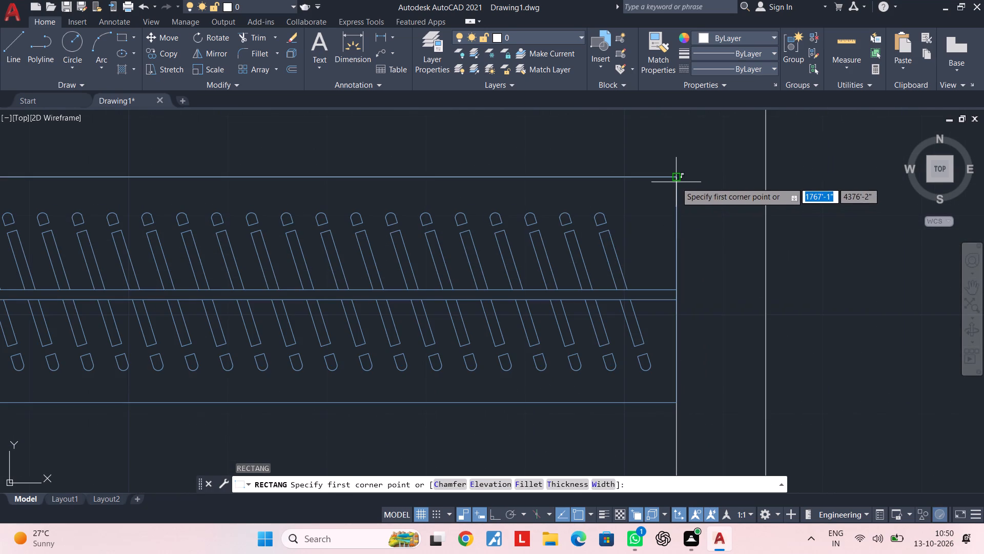
{"action": "left_click", "coordinate": [675, 179]}
{"action": "scroll", "coordinate": [719, 158], "scroll_direction": "down", "scroll_amount": 2}
{"action": "middle_click_drag", "start_coordinate": [721, 160], "coordinate": [695, 203]}
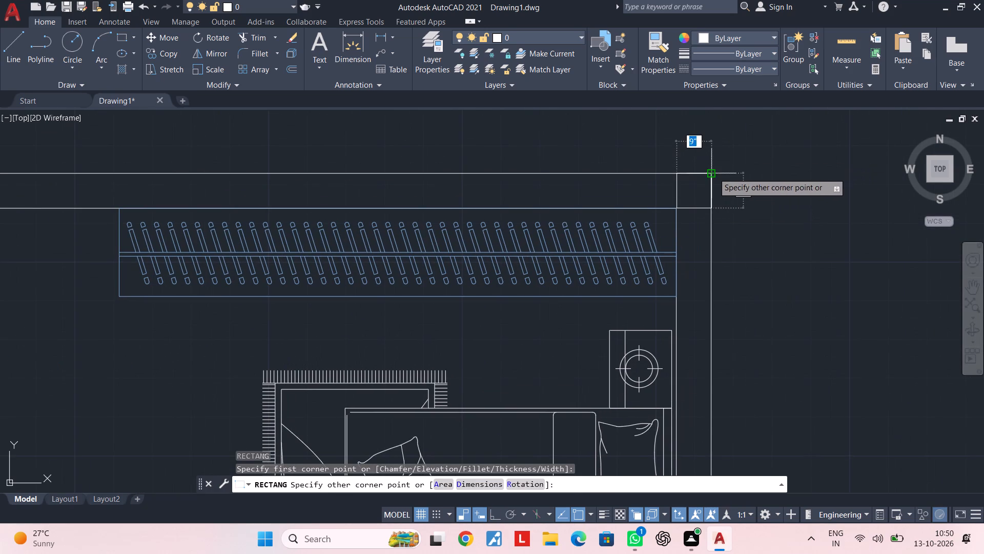
{"action": "left_click", "coordinate": [713, 173]}
{"action": "key", "text": "Escape"}
Offset the upper line of the wall between bedroom and kitchen 4.5" north, near the east outer wall.
{"action": "scroll", "coordinate": [720, 187], "scroll_direction": "down", "scroll_amount": 3}
{"action": "middle_click_drag", "start_coordinate": [724, 195], "coordinate": [686, 160]}
{"action": "scroll", "coordinate": [682, 171], "scroll_direction": "up", "scroll_amount": 1}
{"action": "middle_click_drag", "start_coordinate": [691, 186], "coordinate": [654, 169]}
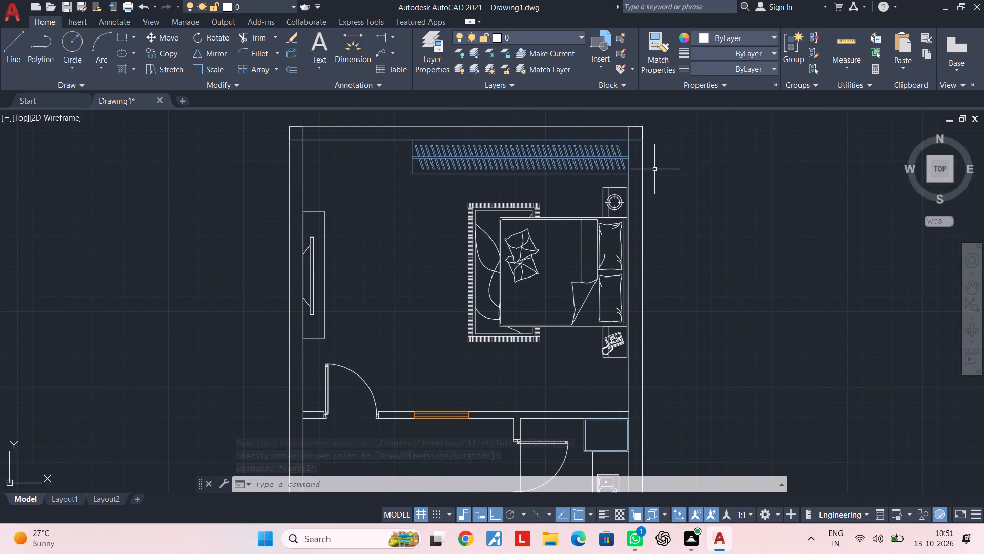
{"action": "middle_click_drag", "start_coordinate": [683, 289], "coordinate": [657, 194]}
{"action": "middle_click_drag", "start_coordinate": [653, 312], "coordinate": [652, 272]}
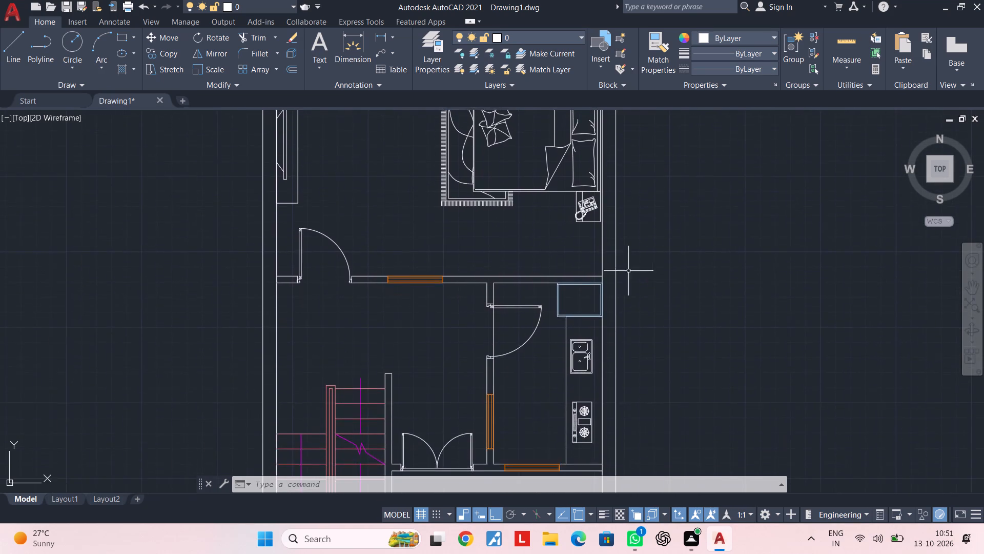
{"action": "scroll", "coordinate": [612, 272], "scroll_direction": "up", "scroll_amount": 2}
{"action": "middle_click_drag", "start_coordinate": [599, 294], "coordinate": [610, 272]}
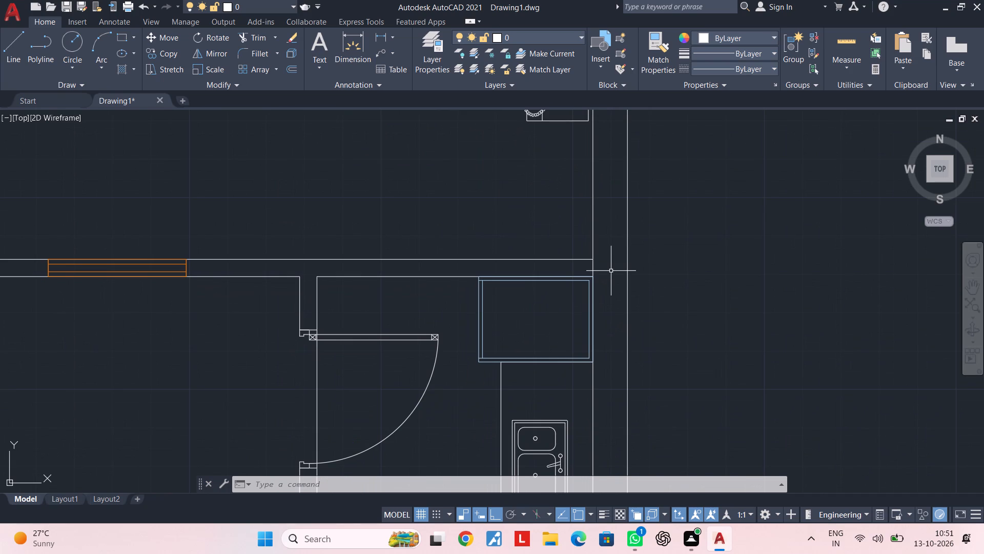
{"action": "scroll", "coordinate": [606, 271], "scroll_direction": "up", "scroll_amount": 2}
{"action": "middle_click_drag", "start_coordinate": [573, 267], "coordinate": [646, 259]}
{"action": "middle_click_drag", "start_coordinate": [617, 248], "coordinate": [623, 267]}
{"action": "key", "text": "Escape"}
{"action": "type", "text": "of"}
{"action": "key", "text": "space"}
{"action": "key", "text": "Escape"}
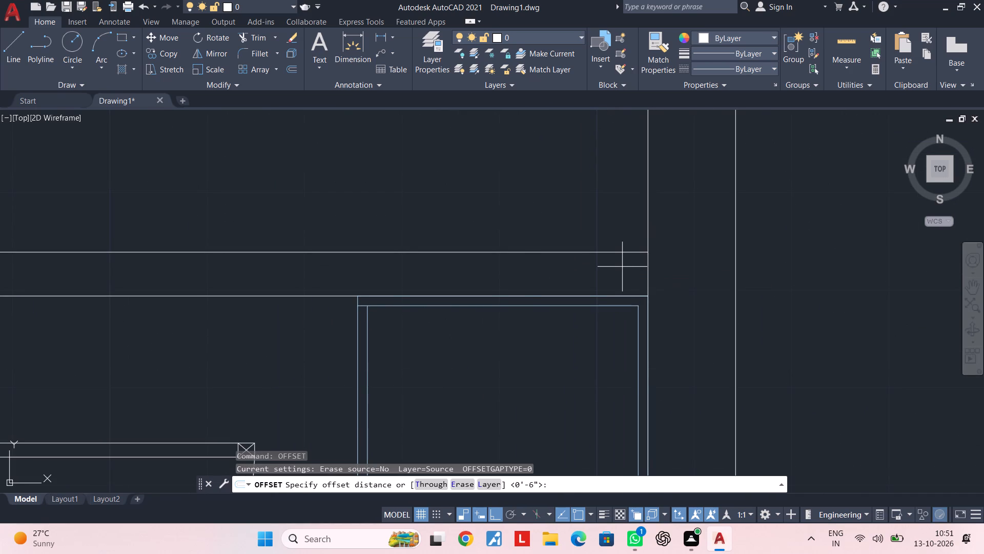
{"action": "key", "text": "Escape"}
{"action": "key", "text": "Escape"}
{"action": "type", "text": "of 4.5|"}
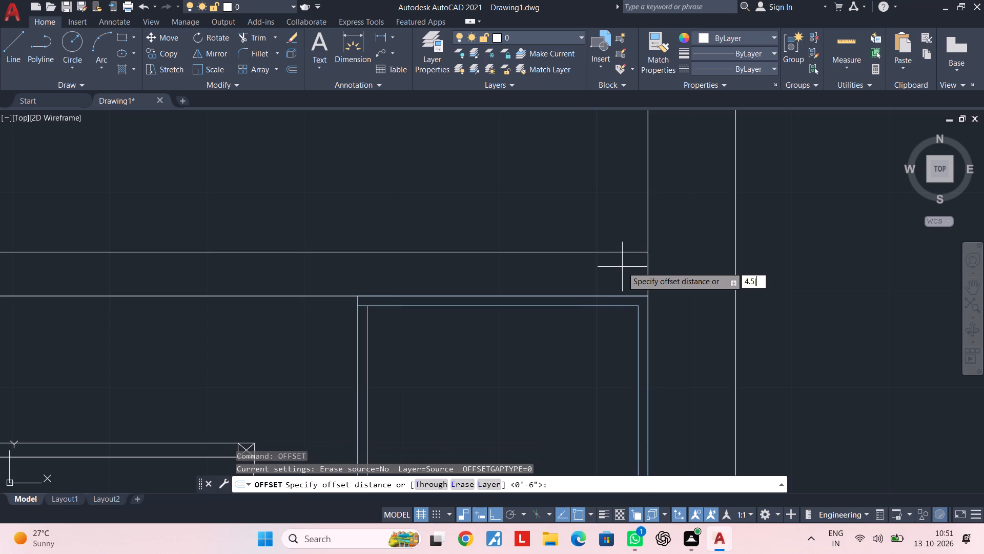
{"action": "type", "text": "\":"}
{"action": "key", "text": "BackSpace"}
{"action": "key", "text": "BackSpace"}
{"action": "key", "text": "BackSpace"}
{"action": "key", "text": "shift+quotedbl"}
{"action": "key", "text": "Return"}
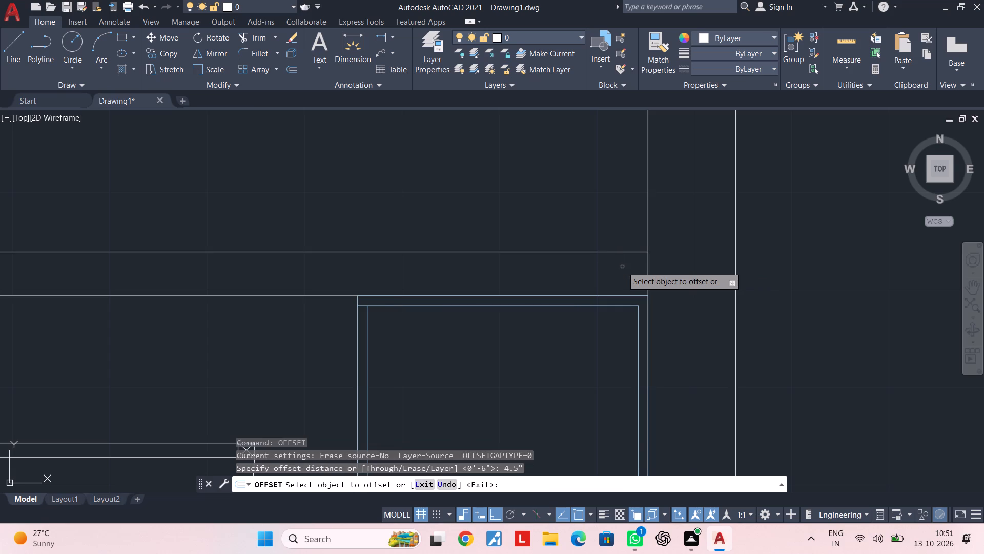
{"action": "left_click", "coordinate": [629, 249]}
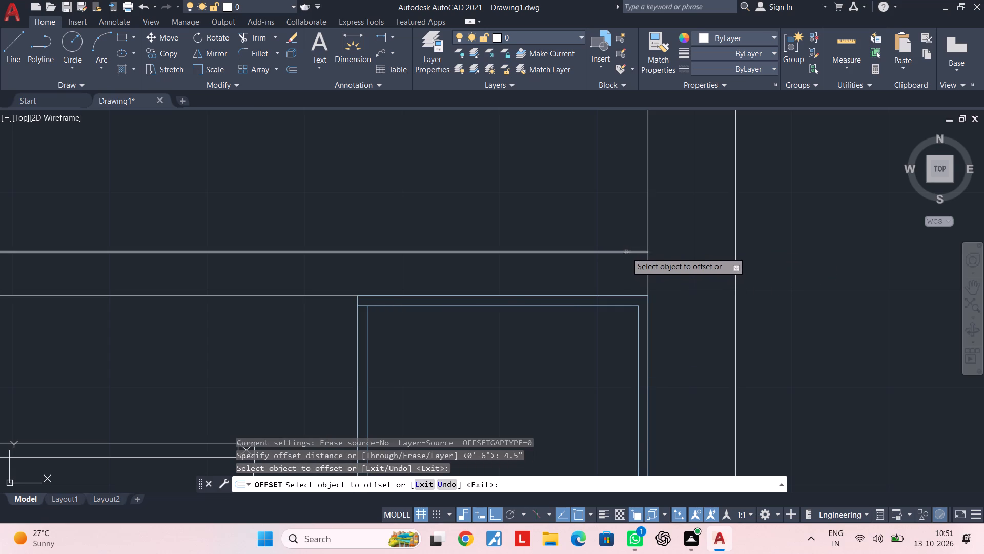
{"action": "left_click", "coordinate": [625, 251]}
{"action": "left_click", "coordinate": [625, 222]}
{"action": "key", "text": "Escape"}
{"action": "key", "text": "Escape"}
Extend the offset line east across the outer wall to its outer face.
{"action": "type", "text": "ex"}
{"action": "key", "text": "space"}
{"action": "left_click", "coordinate": [625, 222]}
{"action": "left_click", "coordinate": [625, 191]}
{"action": "key", "text": "Escape"}
Trim away the part of the offset line west of the east wall's inner face.
{"action": "type", "text": "tr"}
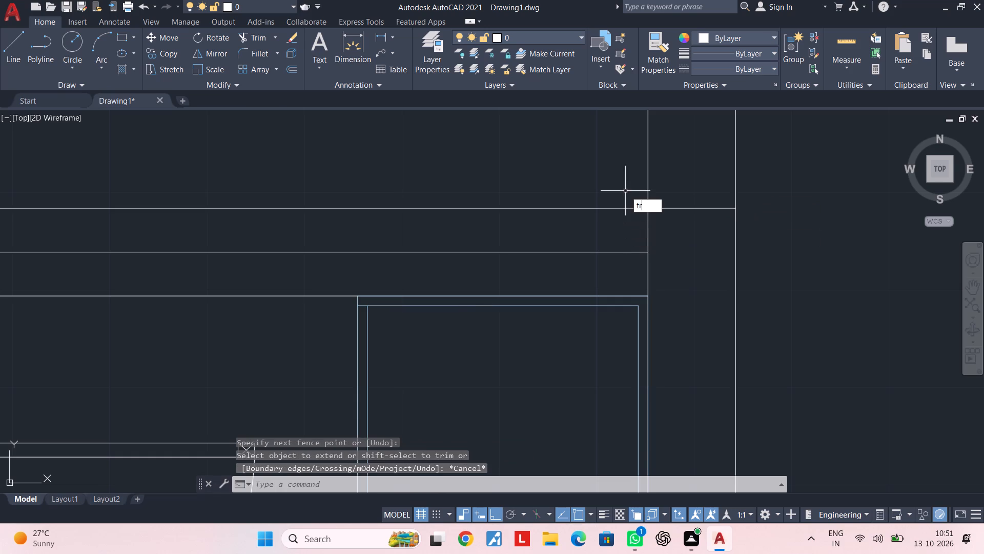
{"action": "key", "text": "space"}
{"action": "left_click", "coordinate": [623, 191]}
{"action": "left_click", "coordinate": [617, 225]}
{"action": "key", "text": "Escape"}
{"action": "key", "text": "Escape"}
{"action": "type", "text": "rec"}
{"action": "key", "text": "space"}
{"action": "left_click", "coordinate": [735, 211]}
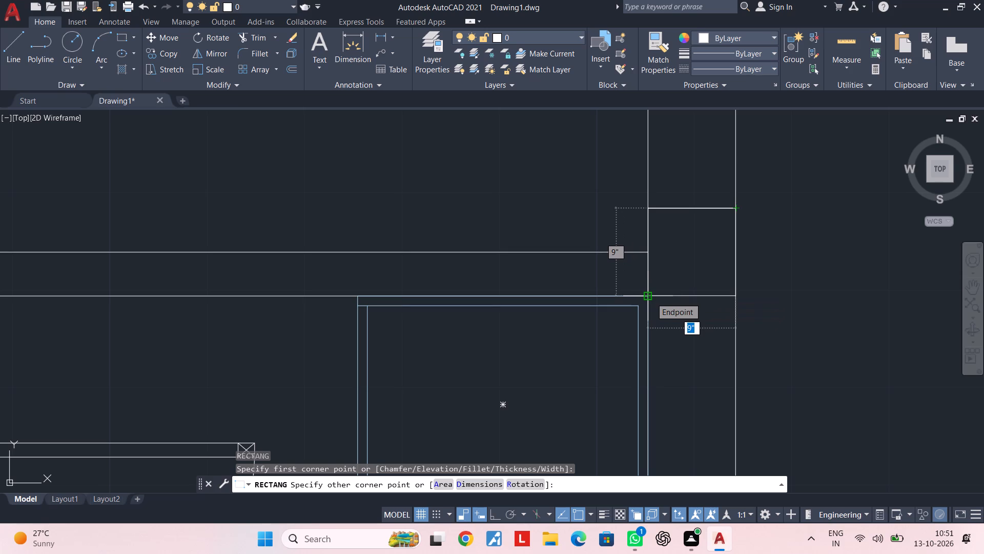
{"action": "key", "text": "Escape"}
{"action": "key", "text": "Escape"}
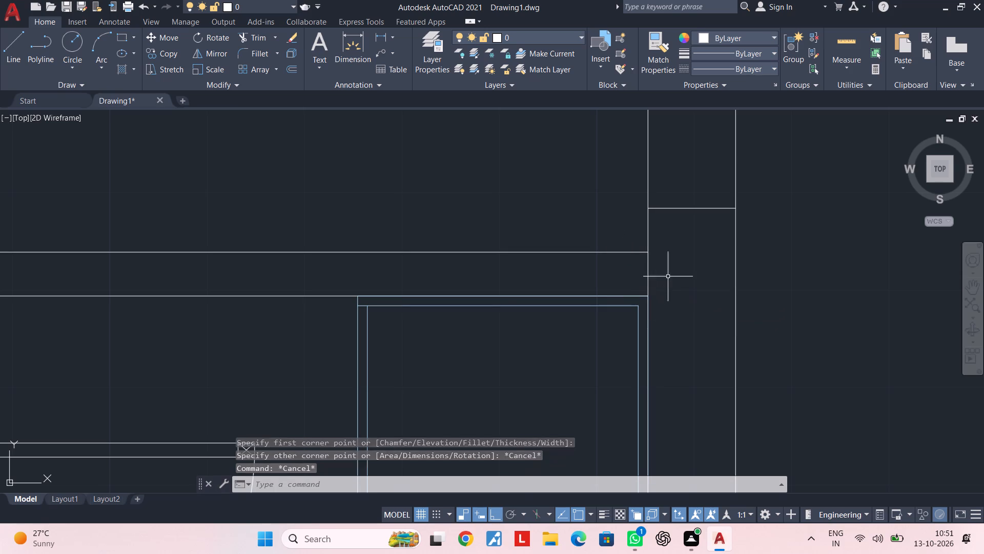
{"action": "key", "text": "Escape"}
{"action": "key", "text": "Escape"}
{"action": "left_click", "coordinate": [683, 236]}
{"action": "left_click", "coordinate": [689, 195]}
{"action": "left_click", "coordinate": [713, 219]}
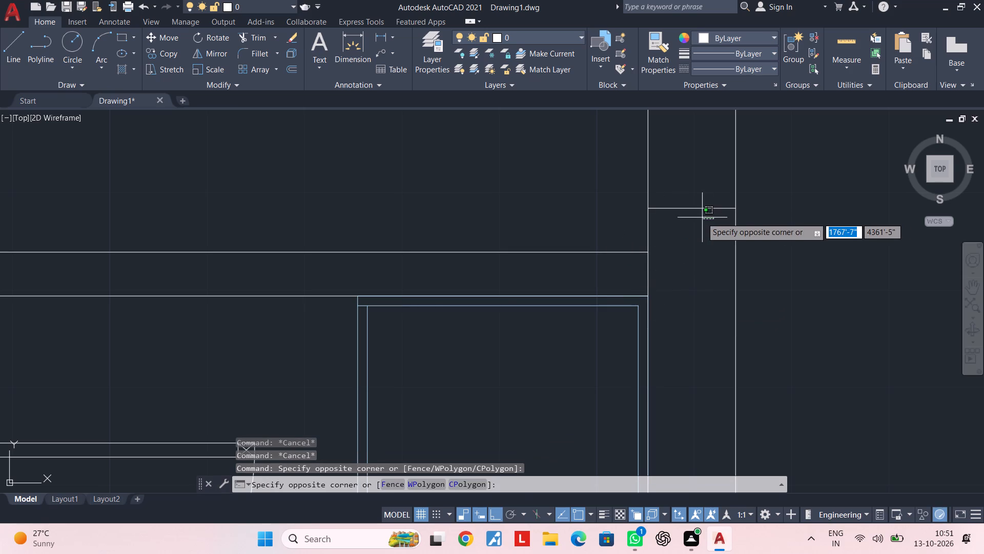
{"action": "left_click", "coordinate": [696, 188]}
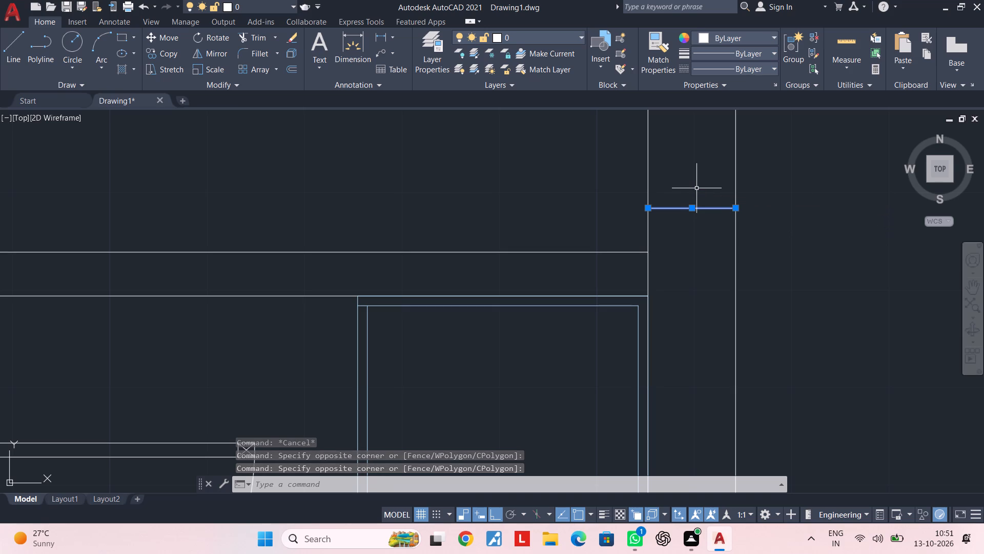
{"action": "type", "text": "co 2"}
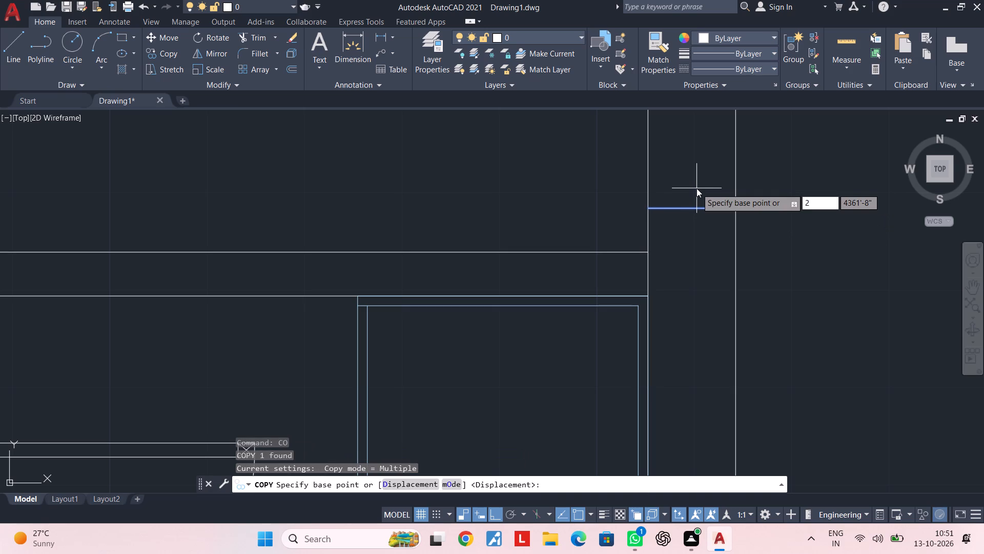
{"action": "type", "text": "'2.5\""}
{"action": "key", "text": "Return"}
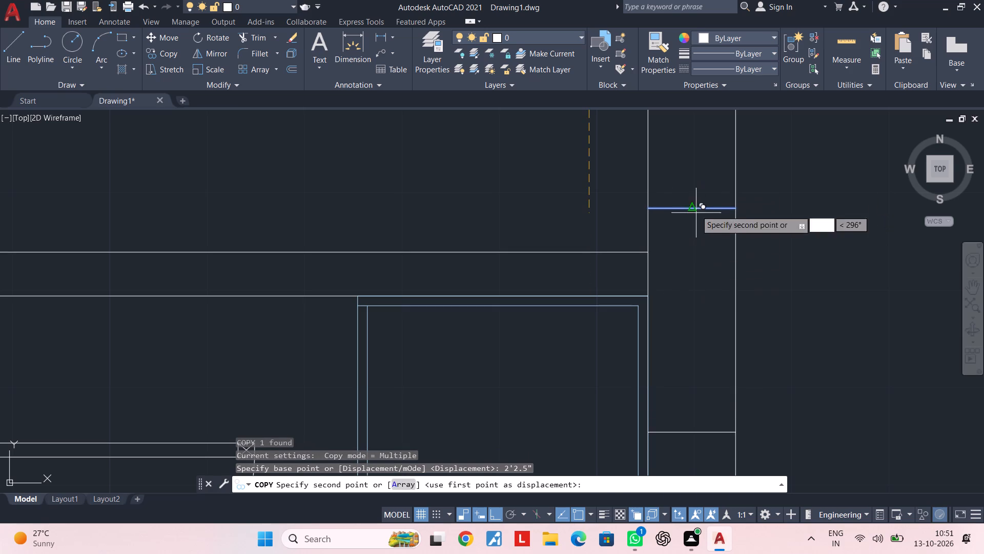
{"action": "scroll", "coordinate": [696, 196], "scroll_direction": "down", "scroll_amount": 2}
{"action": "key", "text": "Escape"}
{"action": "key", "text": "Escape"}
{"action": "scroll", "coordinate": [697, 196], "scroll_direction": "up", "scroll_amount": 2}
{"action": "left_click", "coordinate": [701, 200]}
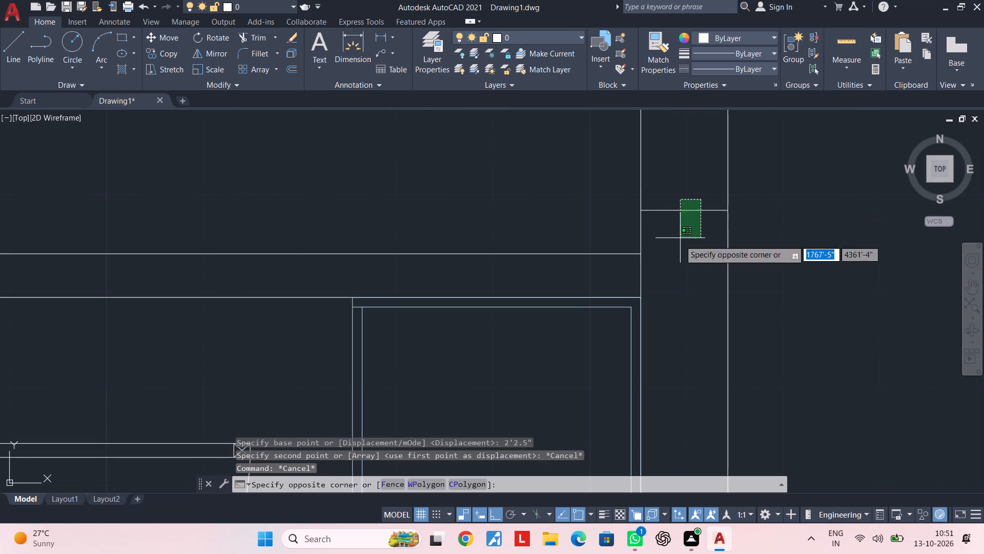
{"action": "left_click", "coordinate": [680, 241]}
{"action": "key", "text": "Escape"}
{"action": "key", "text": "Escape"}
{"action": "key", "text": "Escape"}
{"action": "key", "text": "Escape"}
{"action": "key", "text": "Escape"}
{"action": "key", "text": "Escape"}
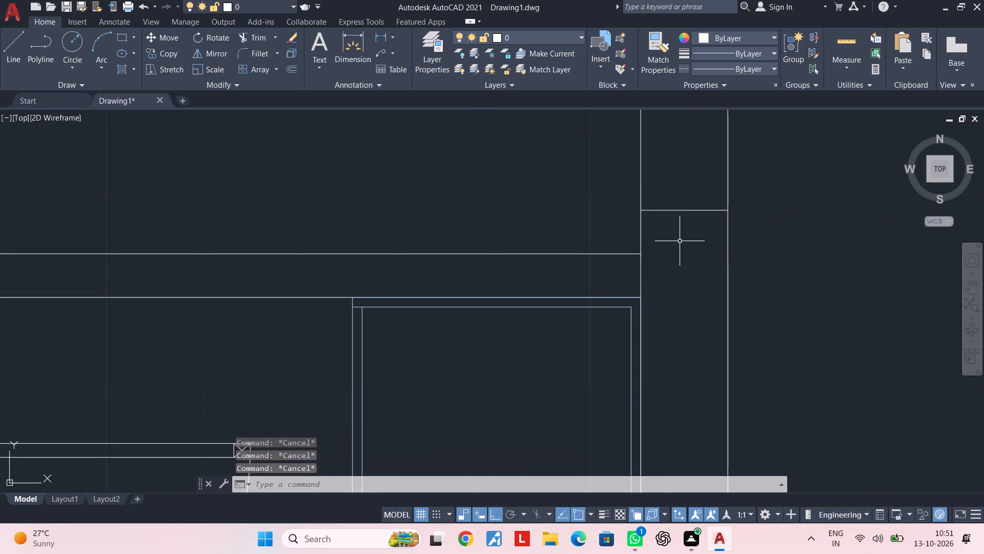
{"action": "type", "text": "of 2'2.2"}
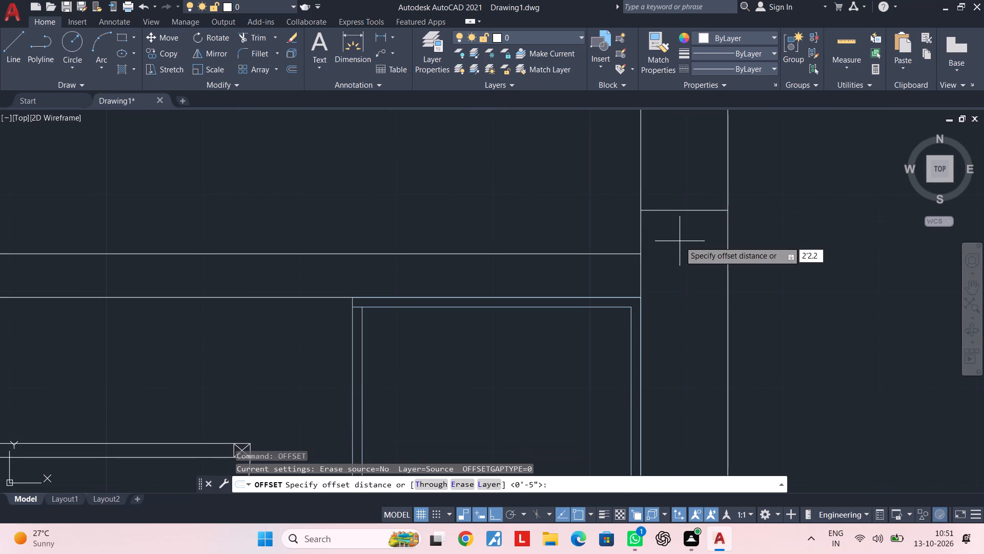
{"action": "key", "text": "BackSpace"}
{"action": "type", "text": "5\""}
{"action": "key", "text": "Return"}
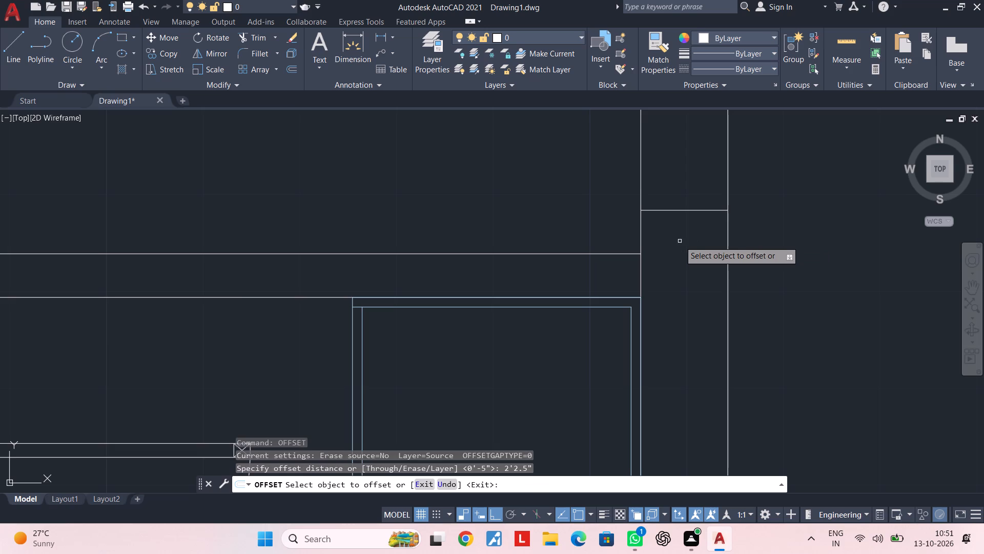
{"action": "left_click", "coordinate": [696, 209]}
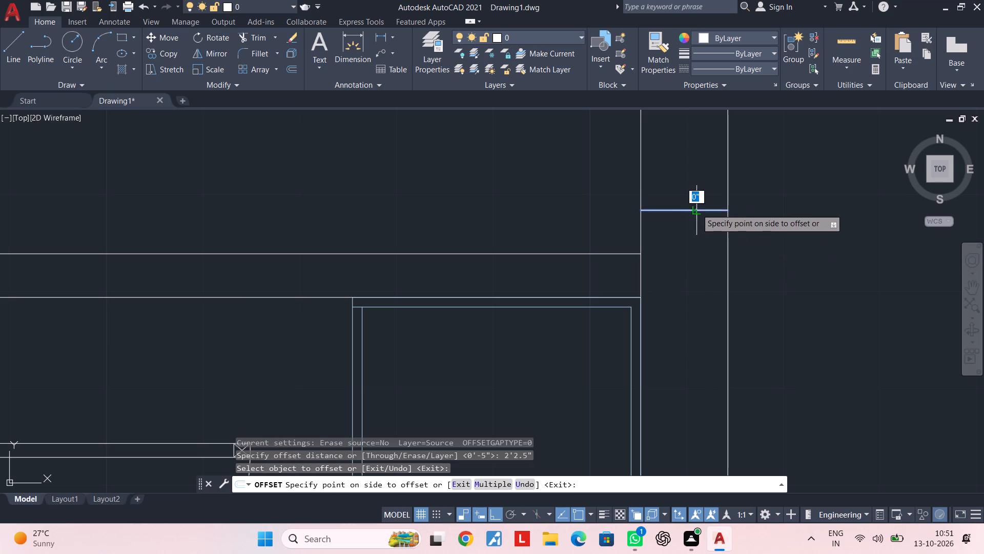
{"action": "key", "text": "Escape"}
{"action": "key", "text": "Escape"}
Offset the short line across the east wall and the lower line of the bedroom-kitchen wall 2.5" south each.
{"action": "type", "text": "of"}
{"action": "key", "text": "space"}
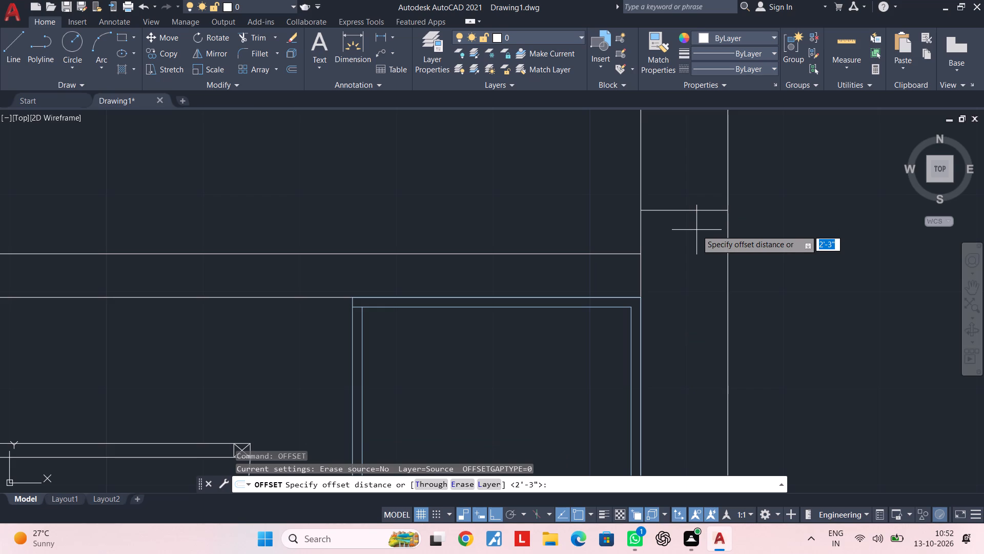
{"action": "type", "text": "2.5\""}
{"action": "key", "text": "Return"}
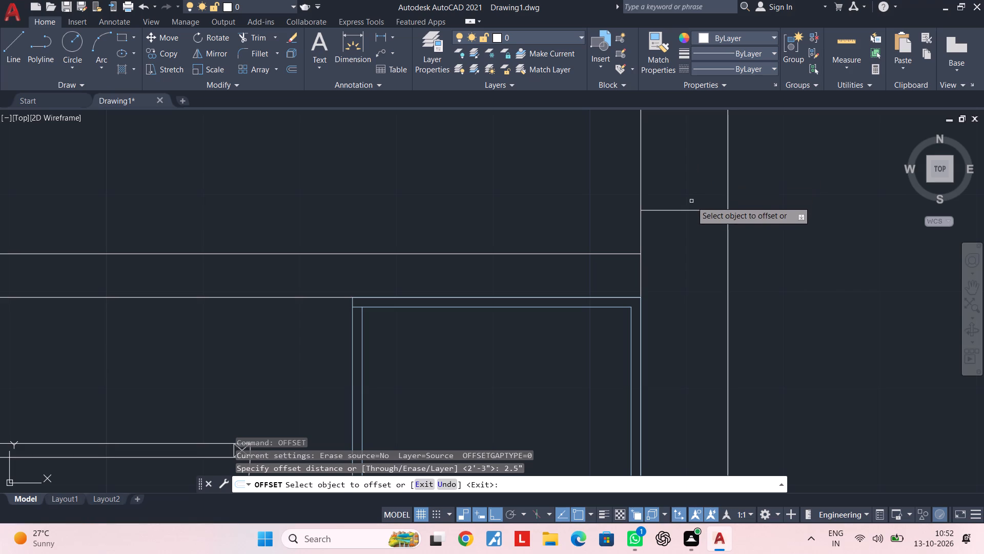
{"action": "left_click", "coordinate": [693, 210]}
{"action": "left_click", "coordinate": [694, 230]}
{"action": "middle_click_drag", "start_coordinate": [697, 247], "coordinate": [695, 243]}
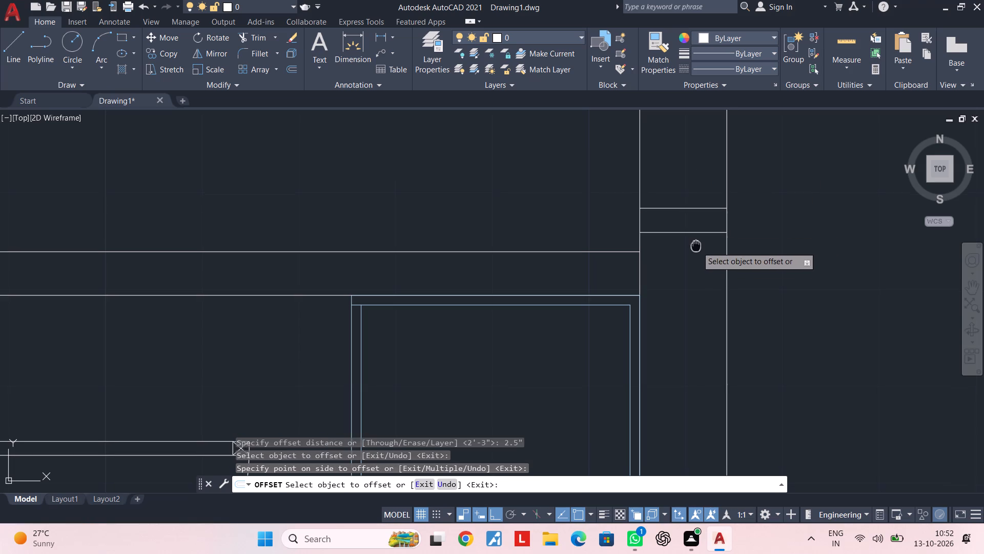
{"action": "middle_click_drag", "start_coordinate": [695, 243], "coordinate": [689, 213]}
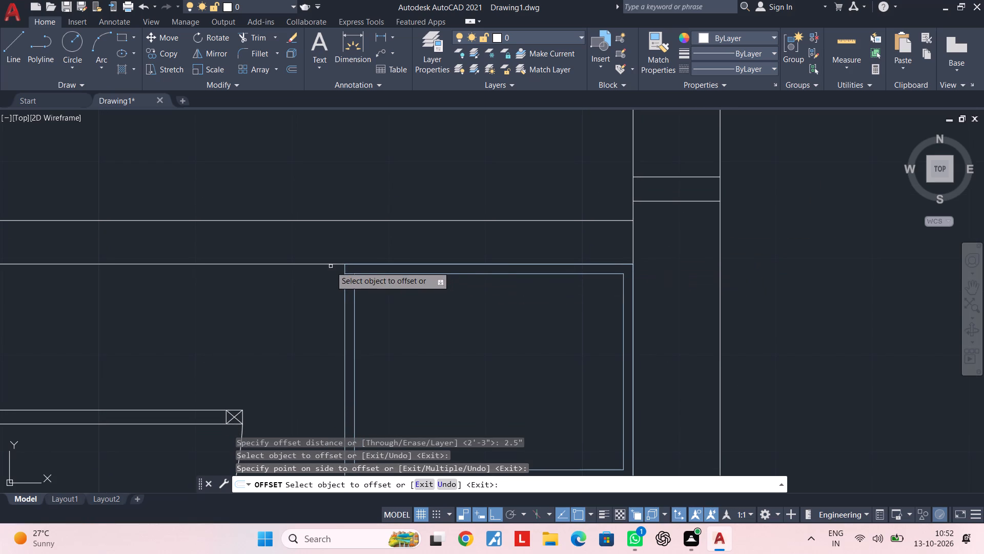
{"action": "left_click", "coordinate": [331, 265]}
{"action": "left_click", "coordinate": [327, 293]}
{"action": "key", "text": "Escape"}
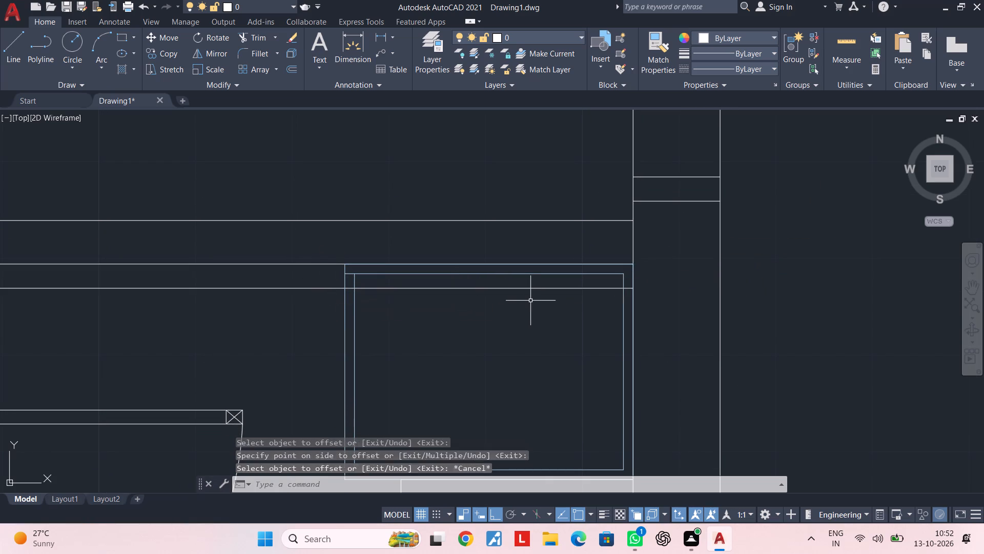
{"action": "key", "text": "Escape"}
{"action": "key", "text": "Escape"}
Extend the lower offset line east across the outer wall to its outer face.
{"action": "type", "text": "ex"}
{"action": "key", "text": "space"}
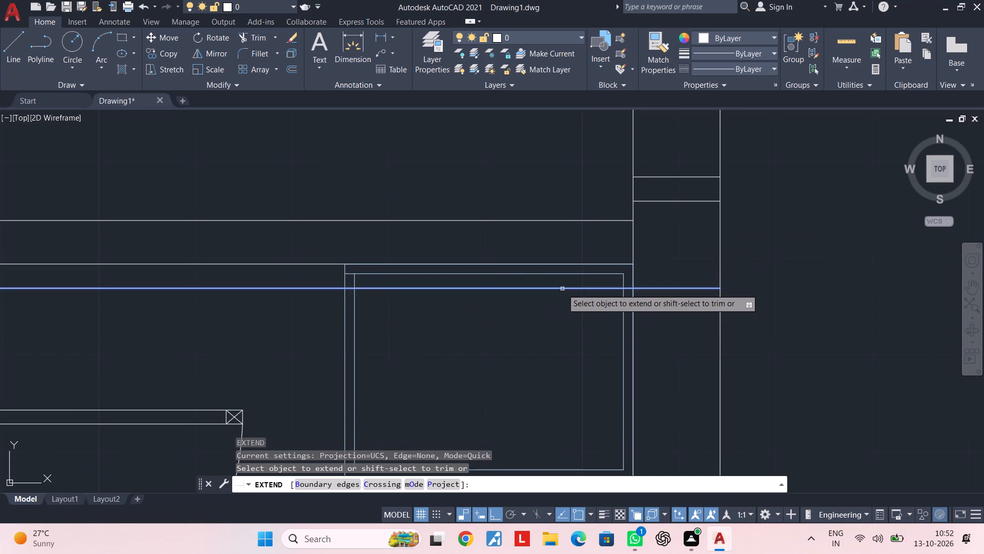
{"action": "left_click", "coordinate": [562, 289]}
{"action": "key", "text": "Escape"}
Trim the extended line at the east wall's inner face and delete its remaining part inside the kitchen.
{"action": "type", "text": "tr"}
{"action": "key", "text": "space"}
{"action": "scroll", "coordinate": [625, 283], "scroll_direction": "up", "scroll_amount": 3}
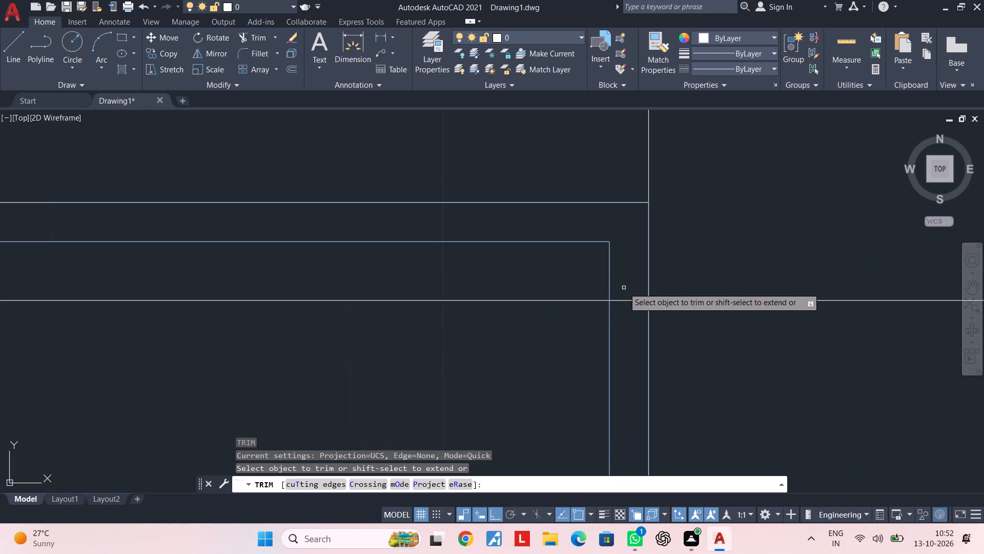
{"action": "left_click", "coordinate": [622, 299]}
{"action": "key", "text": "Escape"}
{"action": "left_click", "coordinate": [570, 312]}
{"action": "left_click", "coordinate": [556, 284]}
{"action": "key", "text": "Delete"}
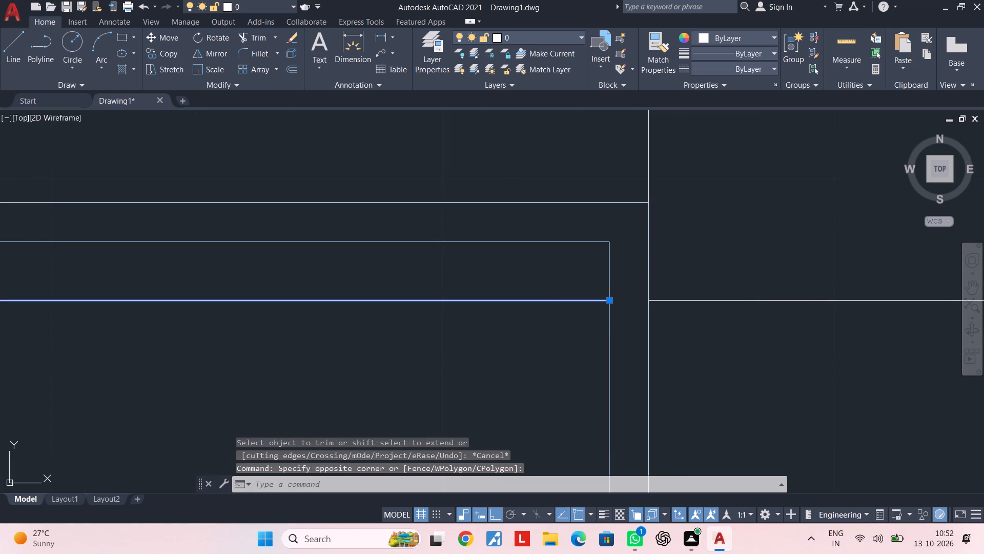
{"action": "key", "text": "Escape"}
Delete the upper of the short lines crossing the east wall above the bedroom-kitchen wall.
{"action": "scroll", "coordinate": [616, 221], "scroll_direction": "down", "scroll_amount": 3}
{"action": "middle_click_drag", "start_coordinate": [656, 215], "coordinate": [616, 298]}
{"action": "left_click", "coordinate": [633, 221]}
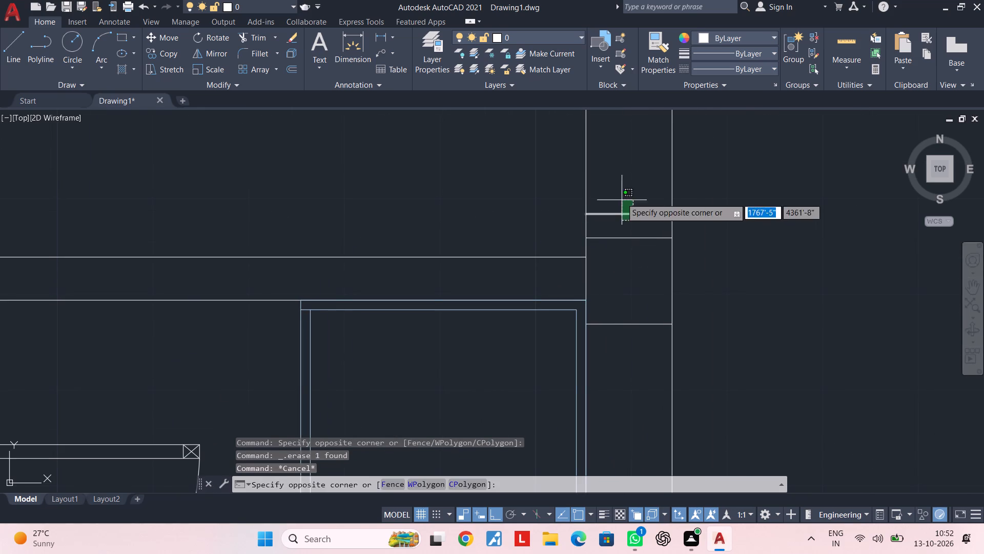
{"action": "left_click", "coordinate": [620, 194]}
{"action": "key", "text": "Delete"}
{"action": "key", "text": "Escape"}
{"action": "key", "text": "Escape"}
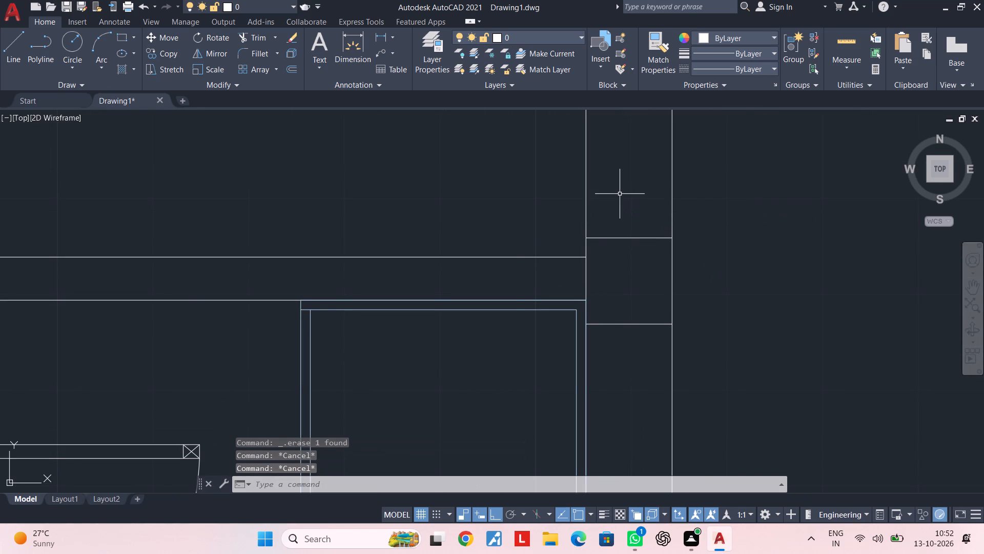
Draw a 9" by 9" column rectangle between the two short lines across the east wall at the bedroom-kitchen wall junction.
{"action": "type", "text": "re"}
{"action": "type", "text": "c"}
{"action": "key", "text": "space"}
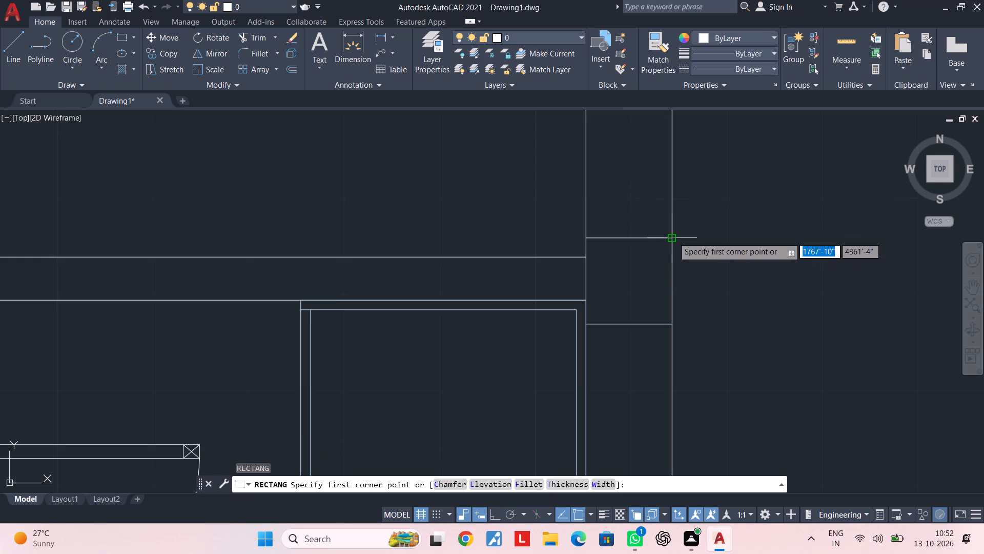
{"action": "left_click", "coordinate": [673, 237]}
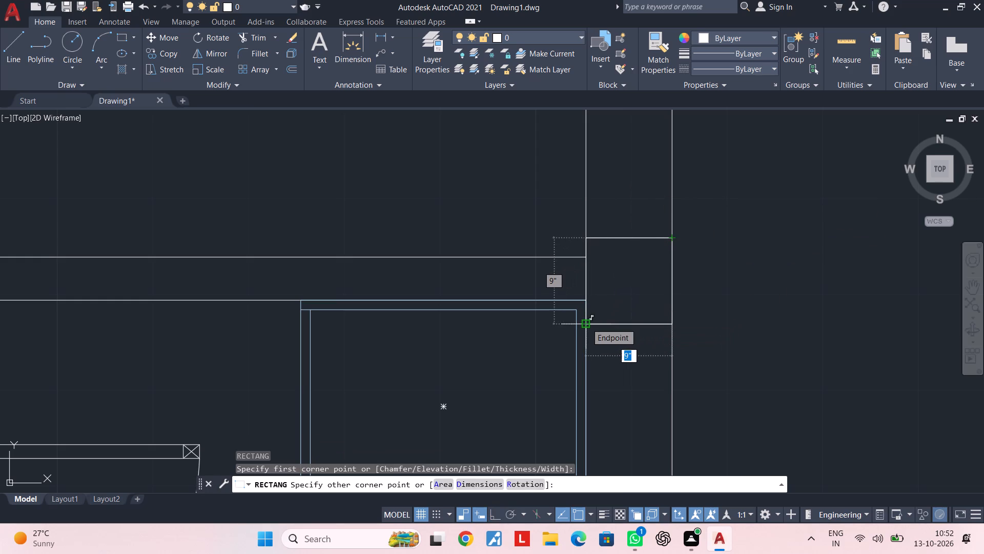
{"action": "left_click", "coordinate": [586, 323]}
{"action": "key", "text": "Escape"}
Copy the column from the bedroom-kitchen wall's lower corner to the matching corner where the kitchen's south wall meets the east wall.
{"action": "scroll", "coordinate": [679, 340], "scroll_direction": "down", "scroll_amount": 4}
{"action": "middle_click_drag", "start_coordinate": [653, 331], "coordinate": [631, 247]}
{"action": "middle_click_drag", "start_coordinate": [640, 264], "coordinate": [640, 264]}
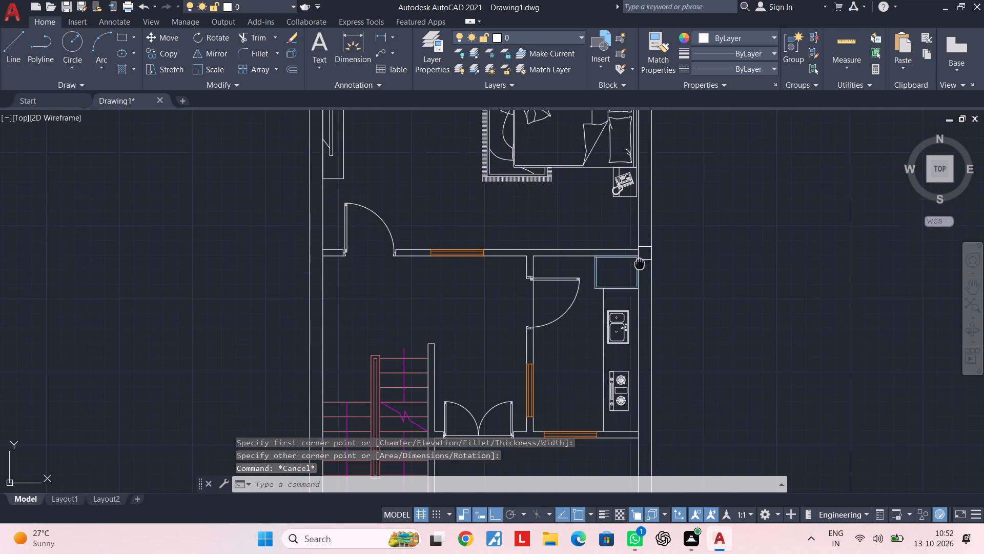
{"action": "middle_click_drag", "start_coordinate": [640, 264], "coordinate": [640, 157]}
{"action": "middle_click_drag", "start_coordinate": [675, 271], "coordinate": [664, 211]}
{"action": "key", "text": "Escape"}
{"action": "key", "text": "Escape"}
{"action": "key", "text": "Escape"}
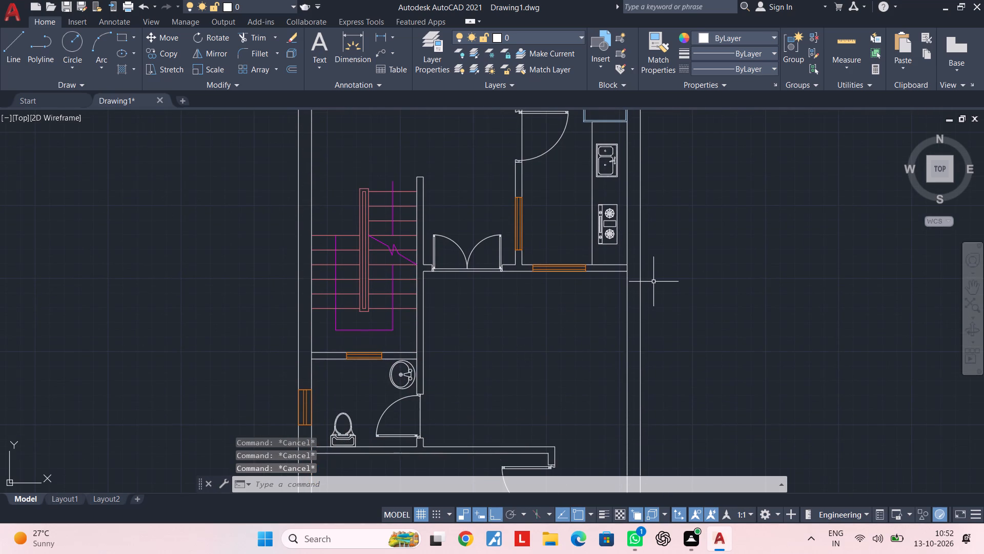
{"action": "scroll", "coordinate": [653, 282], "scroll_direction": "down", "scroll_amount": 1}
{"action": "middle_click_drag", "start_coordinate": [653, 282], "coordinate": [652, 366]}
{"action": "scroll", "coordinate": [641, 255], "scroll_direction": "up", "scroll_amount": 5}
{"action": "left_click", "coordinate": [638, 154]}
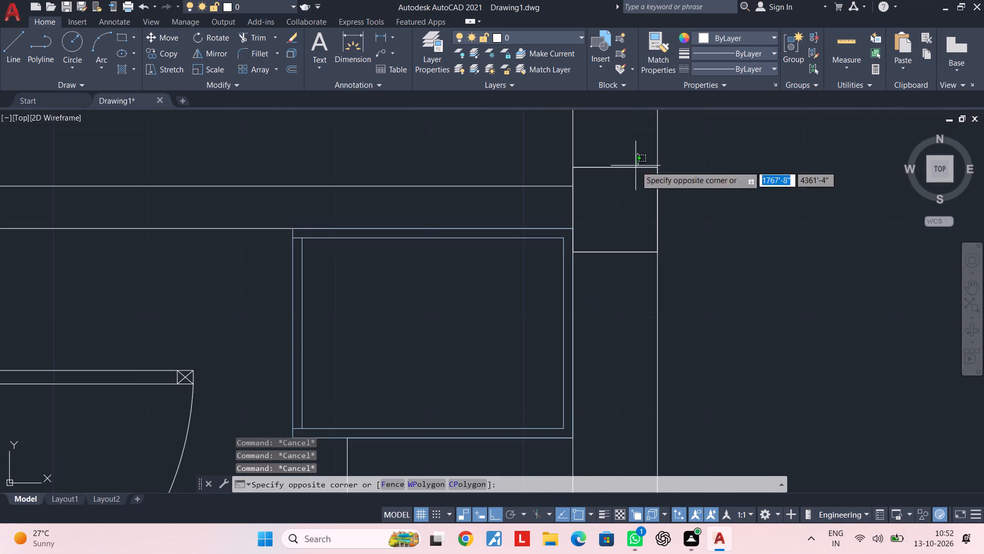
{"action": "left_click", "coordinate": [631, 217]}
{"action": "type", "text": "co"}
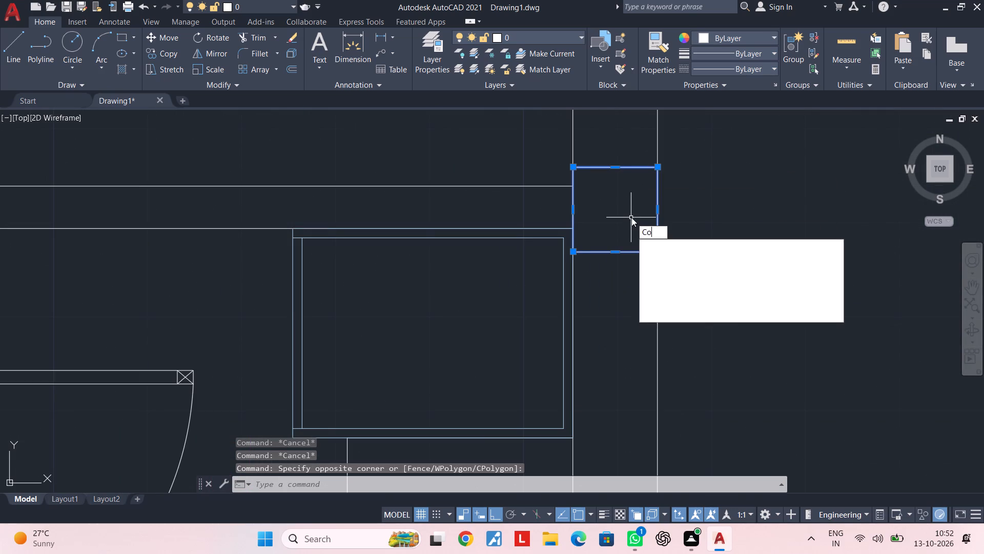
{"action": "key", "text": "space"}
{"action": "scroll", "coordinate": [575, 228], "scroll_direction": "up", "scroll_amount": 1}
{"action": "left_click", "coordinate": [571, 228]}
{"action": "scroll", "coordinate": [566, 281], "scroll_direction": "down", "scroll_amount": 3}
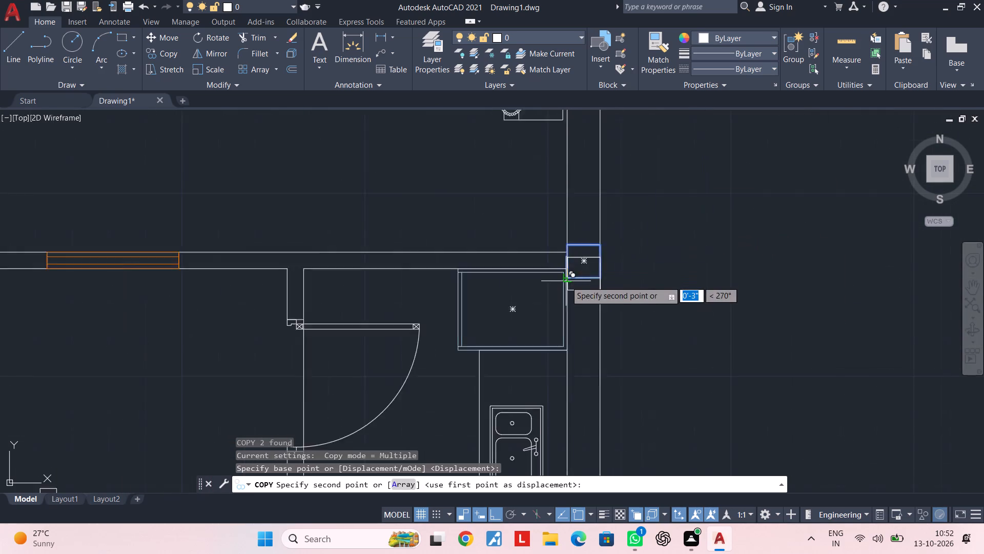
{"action": "middle_click_drag", "start_coordinate": [566, 281], "coordinate": [555, 106]}
{"action": "scroll", "coordinate": [567, 296], "scroll_direction": "down", "scroll_amount": 1}
{"action": "middle_click_drag", "start_coordinate": [567, 298], "coordinate": [570, 110]}
{"action": "scroll", "coordinate": [553, 248], "scroll_direction": "up", "scroll_amount": 3}
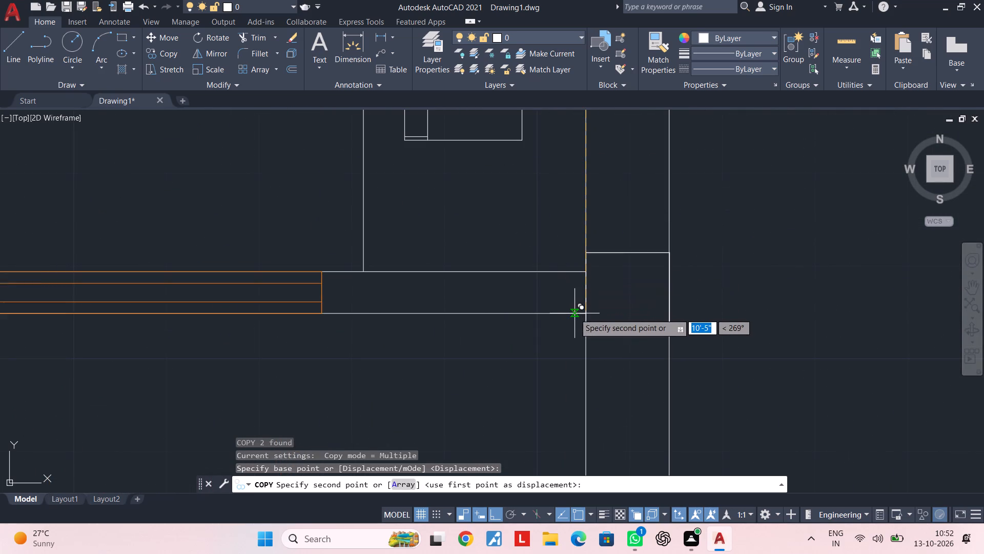
{"action": "left_click", "coordinate": [586, 315]}
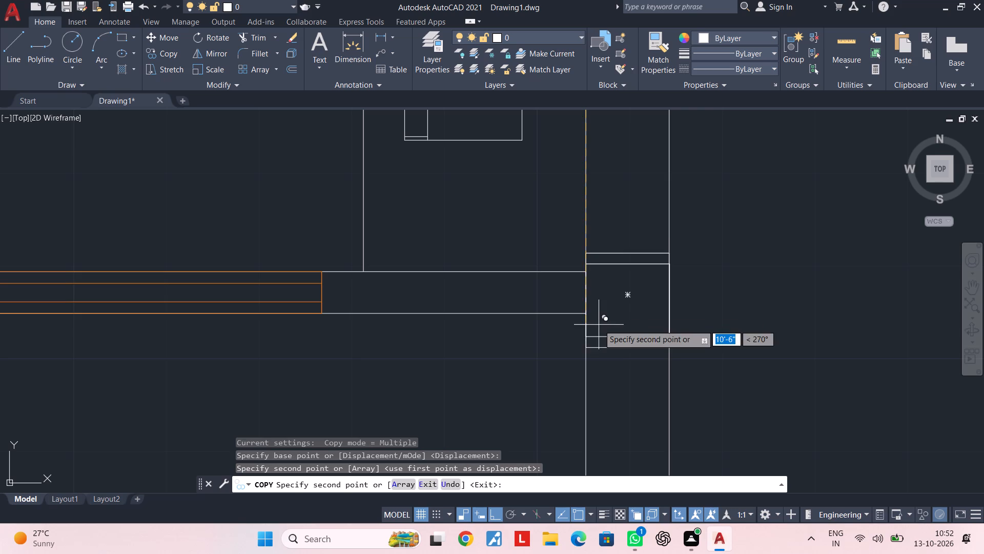
Copy the column down the east wall to the junction with the living room's south wall, beside the single door.
{"action": "scroll", "coordinate": [599, 325], "scroll_direction": "down", "scroll_amount": 3}
{"action": "middle_click_drag", "start_coordinate": [599, 325], "coordinate": [597, 228]}
{"action": "scroll", "coordinate": [592, 330], "scroll_direction": "down", "scroll_amount": 2}
{"action": "middle_click_drag", "start_coordinate": [591, 323], "coordinate": [587, 172]}
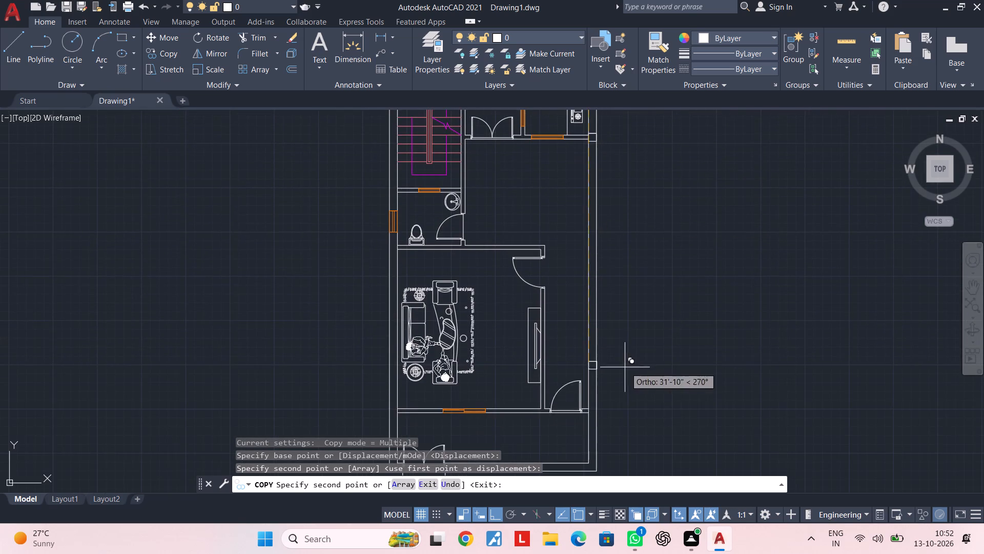
{"action": "middle_click_drag", "start_coordinate": [625, 361], "coordinate": [624, 273]}
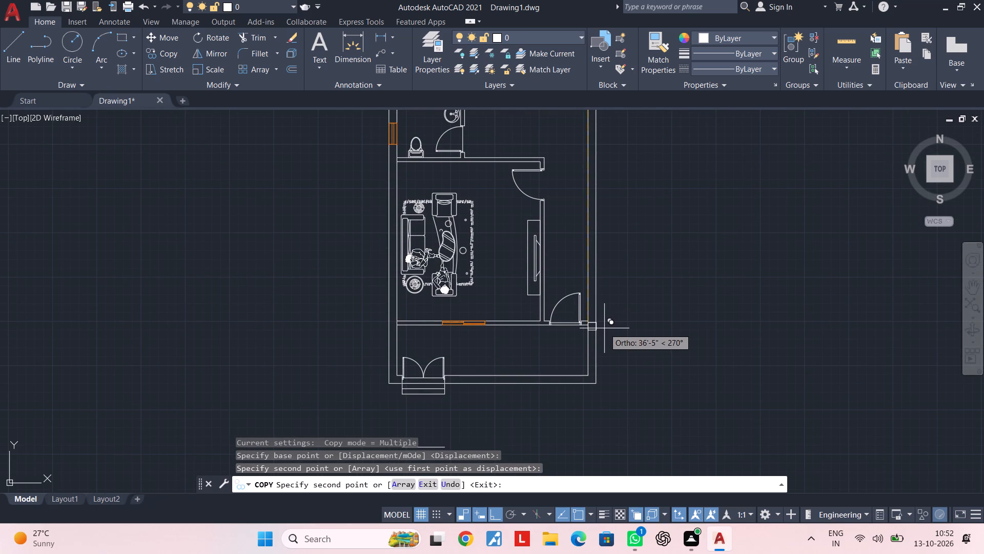
{"action": "middle_click_drag", "start_coordinate": [592, 250], "coordinate": [594, 309]}
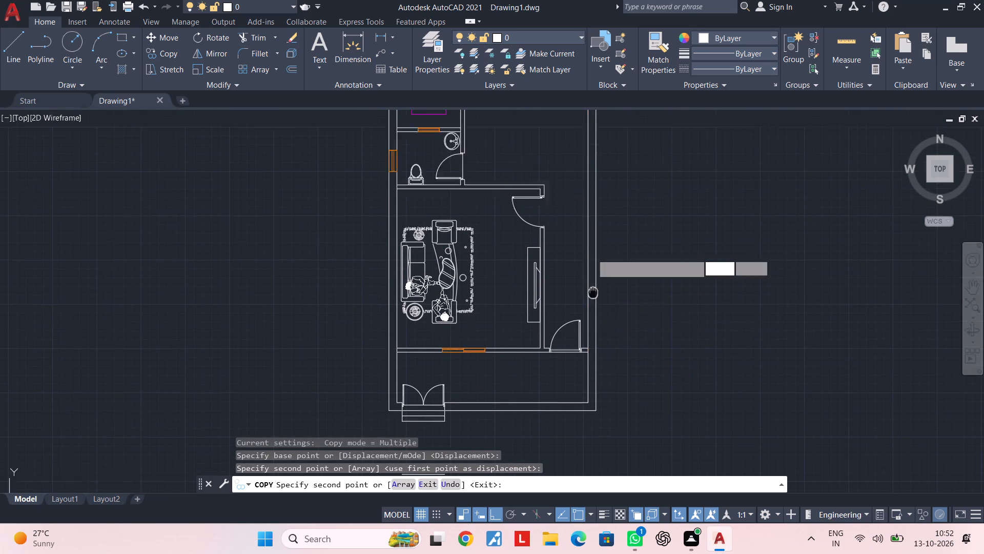
{"action": "middle_click_drag", "start_coordinate": [594, 309], "coordinate": [595, 371]}
{"action": "scroll", "coordinate": [590, 290], "scroll_direction": "up", "scroll_amount": 2}
{"action": "scroll", "coordinate": [591, 290], "scroll_direction": "down", "scroll_amount": 2}
{"action": "middle_click_drag", "start_coordinate": [591, 295], "coordinate": [593, 112]}
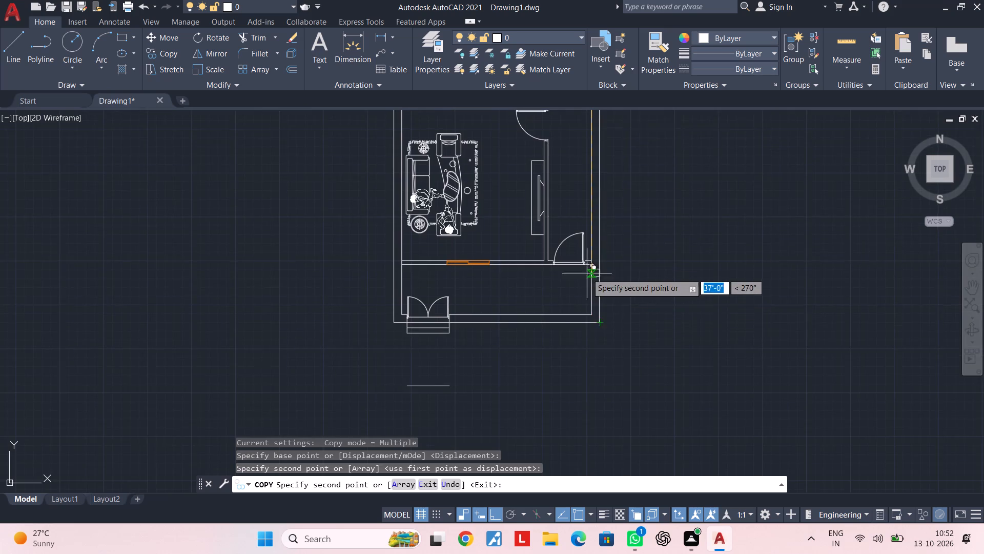
{"action": "scroll", "coordinate": [587, 265], "scroll_direction": "up", "scroll_amount": 4}
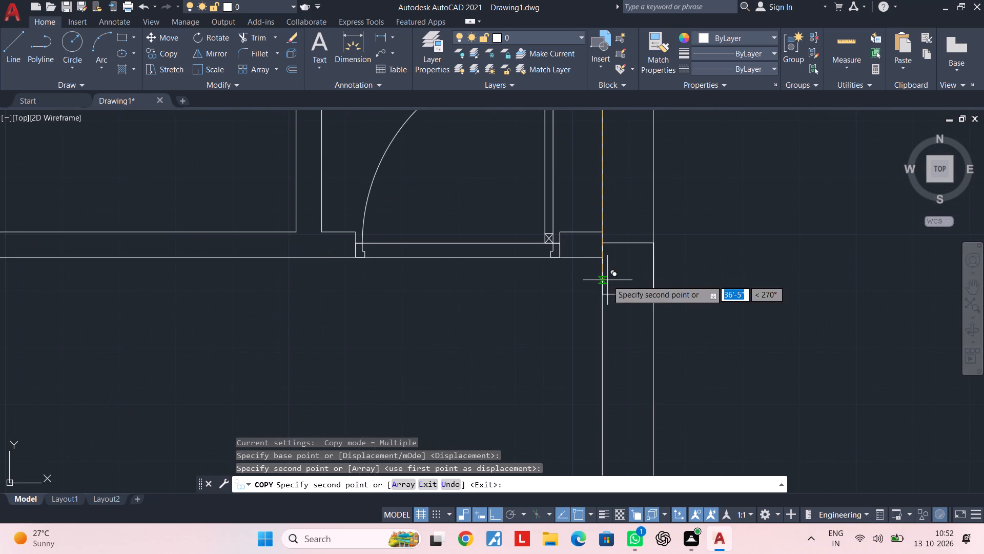
{"action": "scroll", "coordinate": [604, 267], "scroll_direction": "up", "scroll_amount": 2}
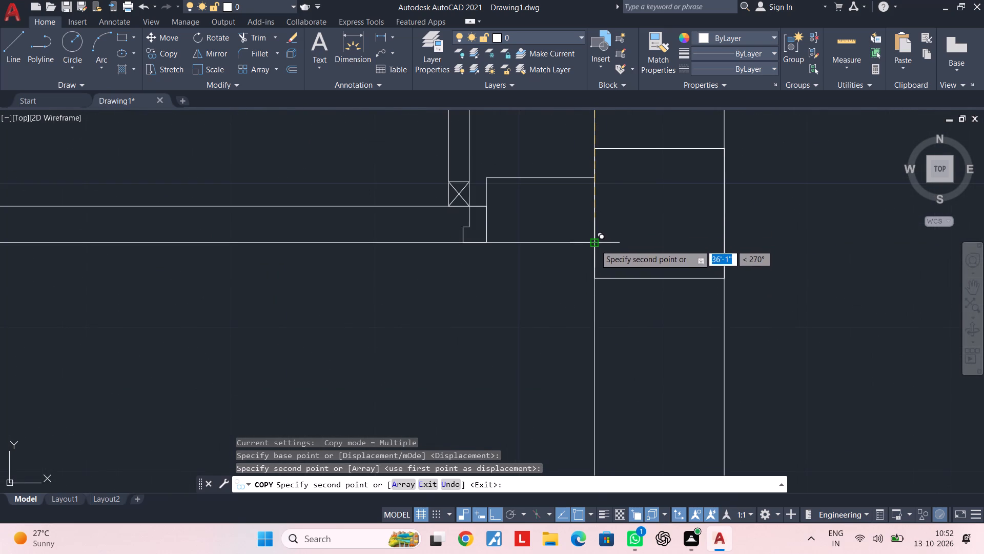
{"action": "left_click", "coordinate": [595, 245]}
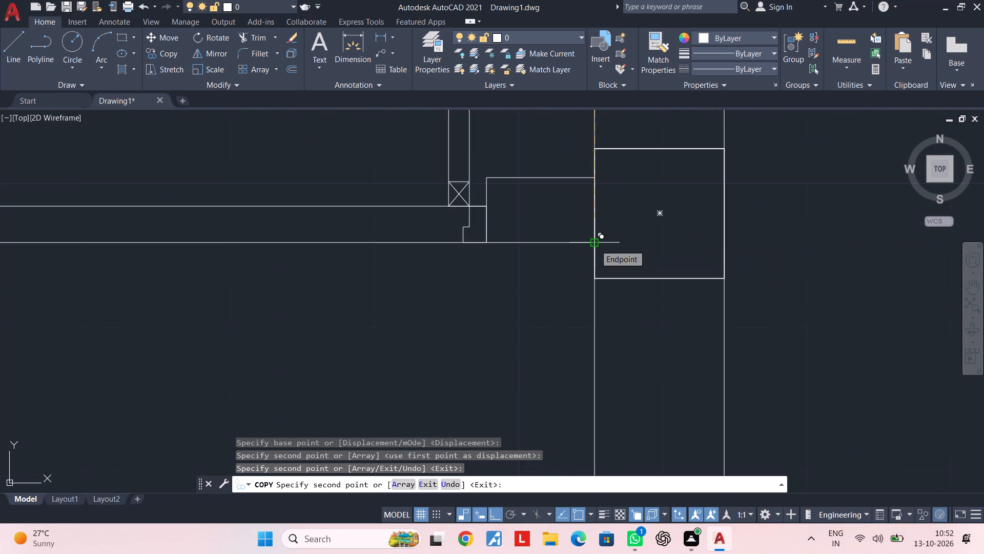
{"action": "scroll", "coordinate": [596, 282], "scroll_direction": "down", "scroll_amount": 3}
{"action": "middle_click_drag", "start_coordinate": [597, 291], "coordinate": [605, 148]}
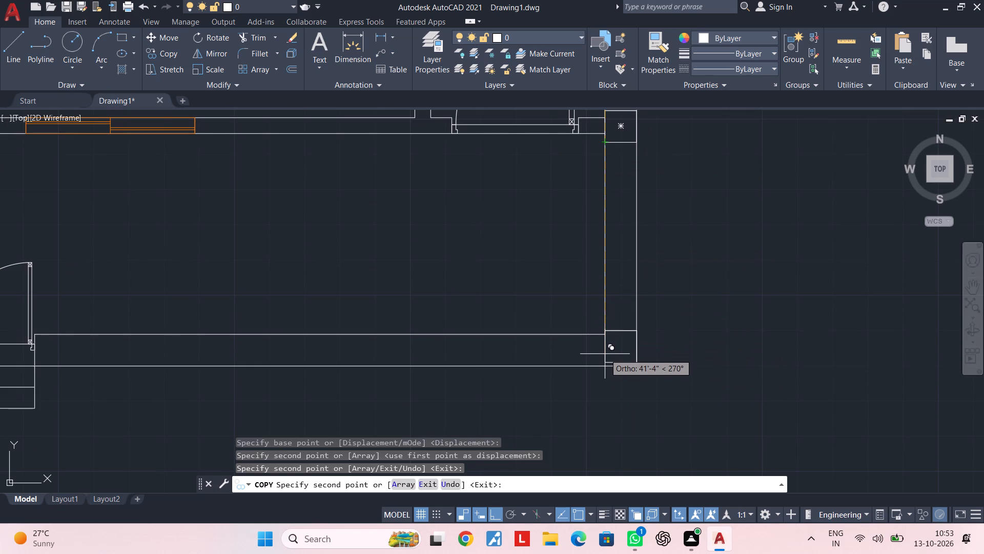
{"action": "key", "text": "Escape"}
Extend the upper line of the living room's north wall across the passage to the east wall's outer face.
{"action": "scroll", "coordinate": [606, 332], "scroll_direction": "down", "scroll_amount": 2}
{"action": "middle_click_drag", "start_coordinate": [610, 303], "coordinate": [612, 444]}
{"action": "middle_click_drag", "start_coordinate": [603, 224], "coordinate": [585, 429]}
{"action": "scroll", "coordinate": [555, 368], "scroll_direction": "up", "scroll_amount": 2}
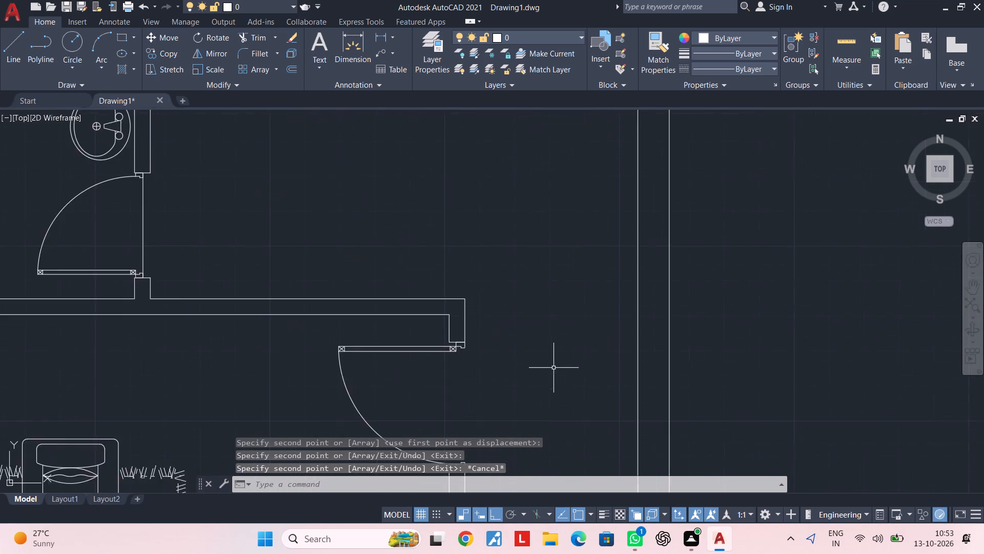
{"action": "middle_click_drag", "start_coordinate": [529, 366], "coordinate": [585, 354]}
{"action": "key", "text": "Escape"}
{"action": "key", "text": "Escape"}
{"action": "key", "text": "e"}
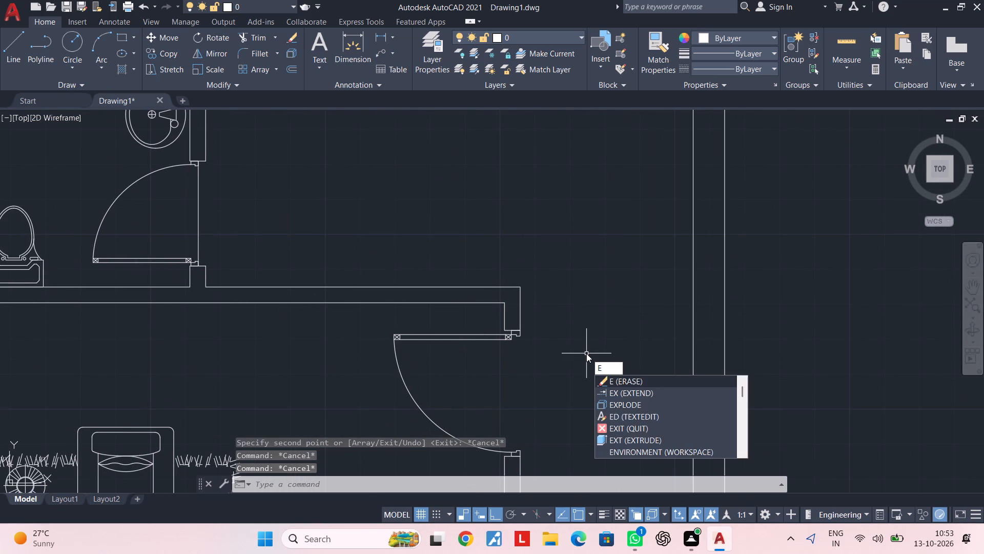
{"action": "key", "text": "Escape"}
{"action": "key", "text": "Escape"}
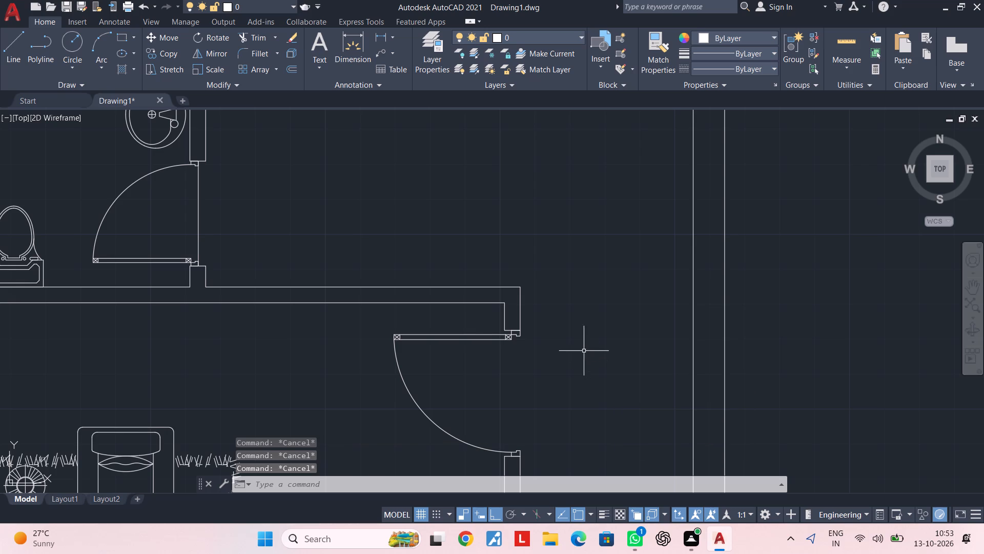
{"action": "key", "text": "Escape"}
{"action": "type", "text": "ex"}
{"action": "key", "text": "space"}
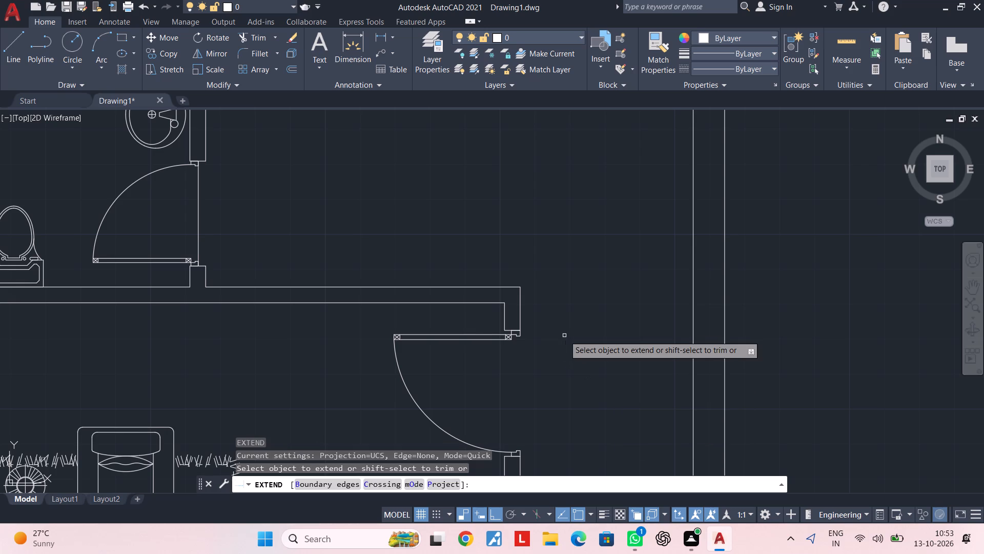
{"action": "left_click", "coordinate": [511, 286]}
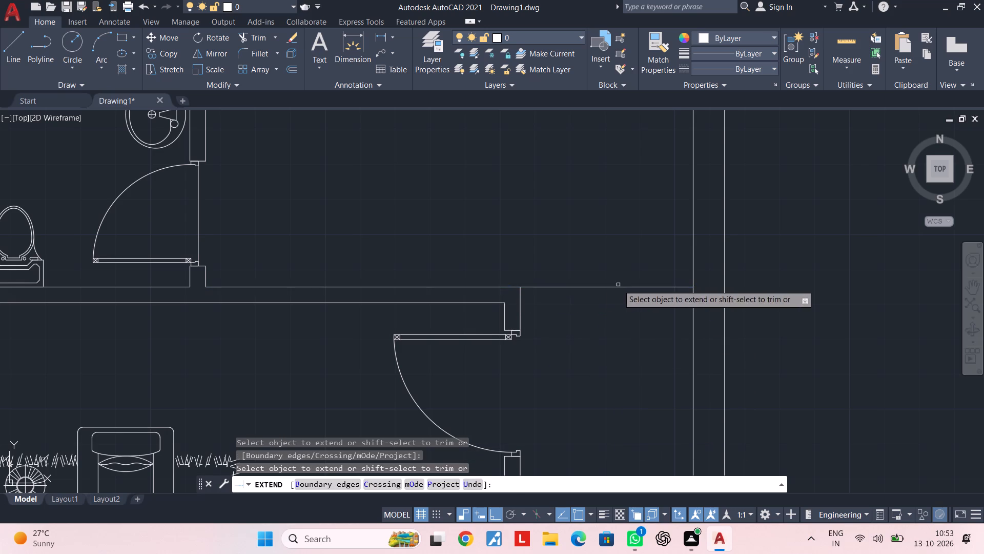
{"action": "left_click", "coordinate": [665, 287]}
{"action": "key", "text": "Escape"}
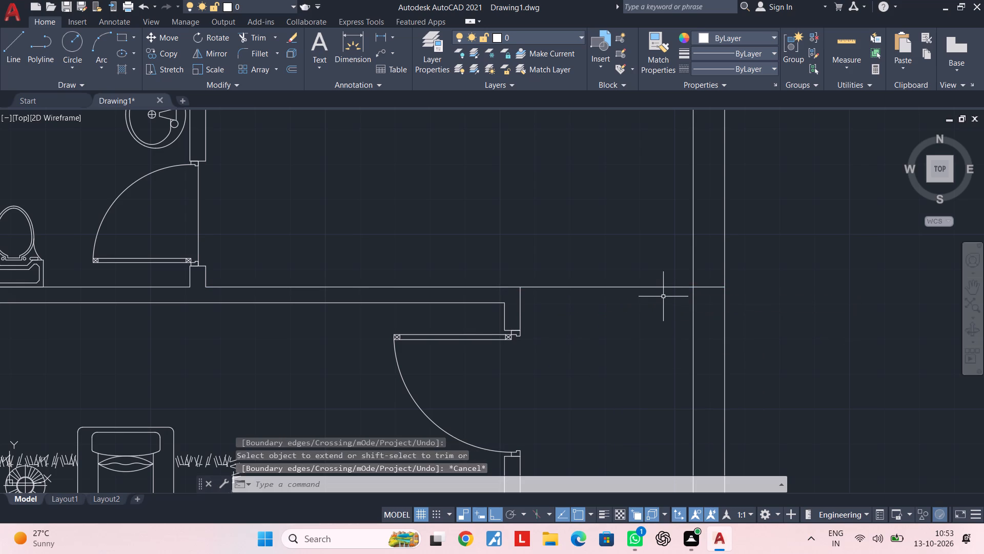
{"action": "key", "text": "Escape"}
Draw a 9" square column rectangle within the east wall, directly below the extended living room wall line.
{"action": "key", "text": "r"}
{"action": "type", "text": "ec"}
{"action": "key", "text": "space"}
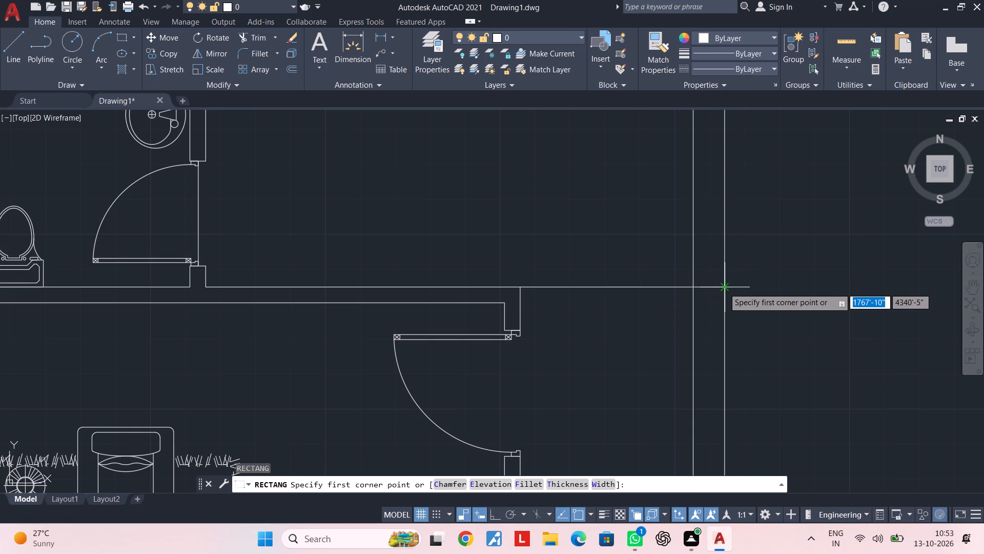
{"action": "left_click", "coordinate": [724, 289]}
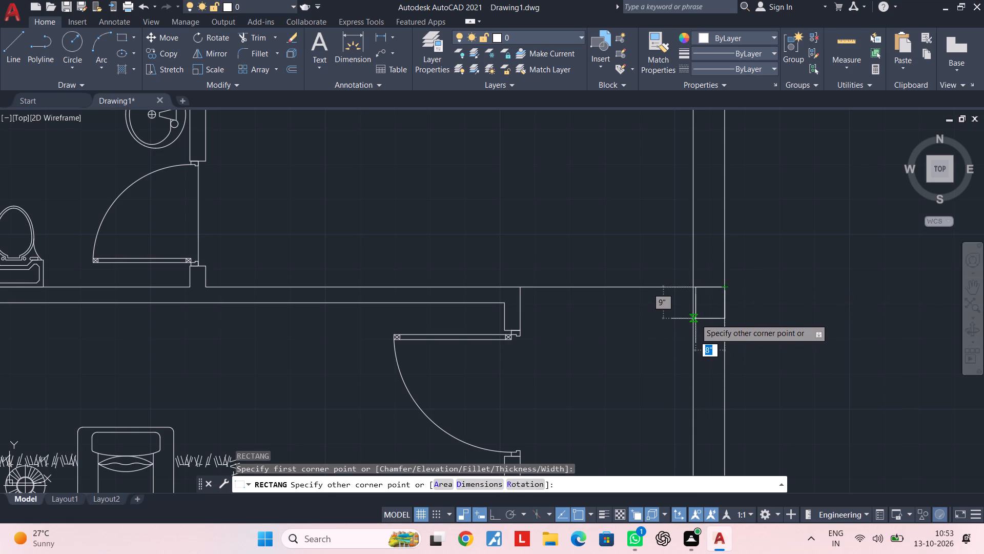
{"action": "left_click", "coordinate": [695, 319]}
{"action": "key", "text": "Escape"}
{"action": "key", "text": "Escape"}
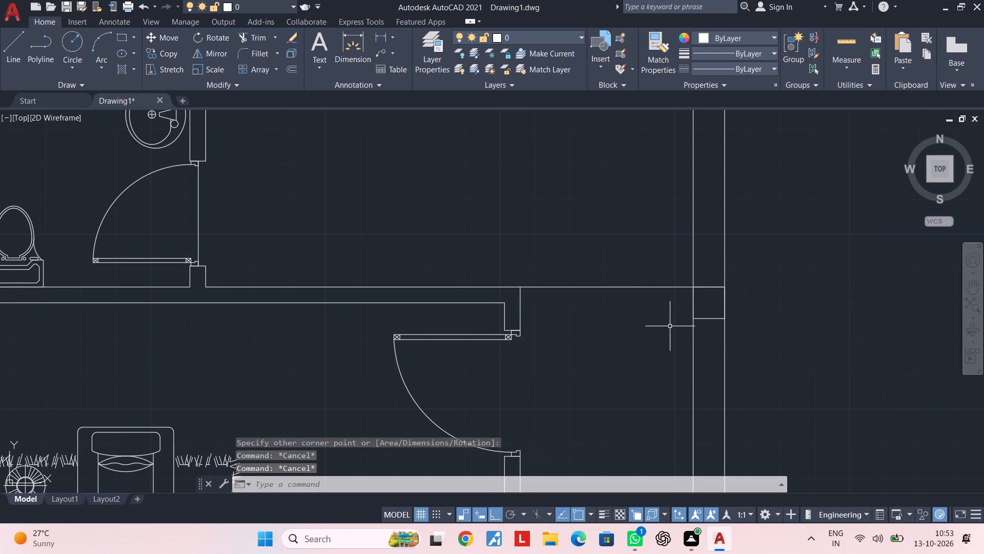
Trim away the extended line across the passage between the living room wall's corner and the east wall.
{"action": "key", "text": "Escape"}
{"action": "left_click", "coordinate": [669, 326]}
{"action": "key", "text": "t"}
{"action": "key", "text": "r"}
{"action": "key", "text": "space"}
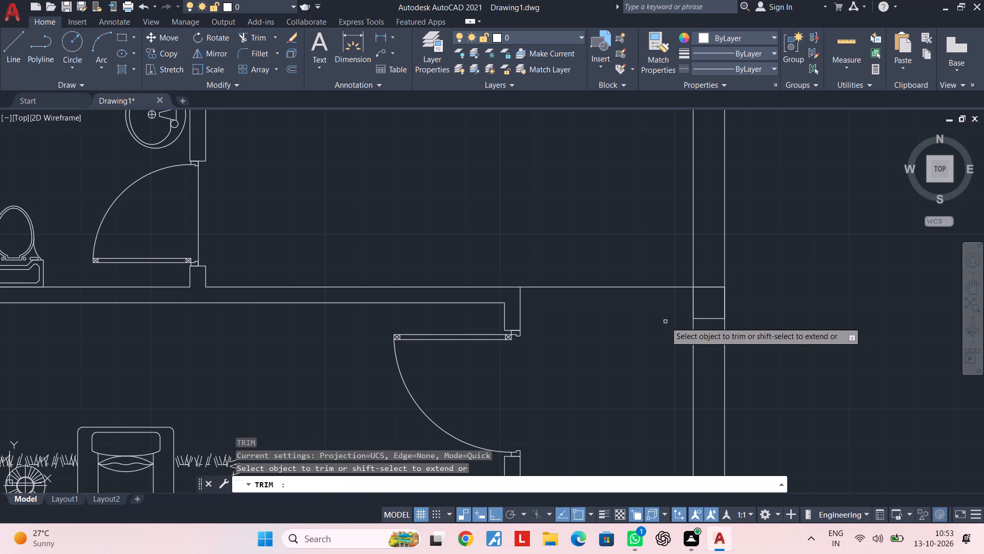
{"action": "left_click", "coordinate": [655, 326]}
{"action": "left_click", "coordinate": [632, 244]}
{"action": "key", "text": "Escape"}
{"action": "key", "text": "Escape"}
Draw a column rectangle filling the plan's southeast wall corner, from the outer corner to the inner corner.
{"action": "middle_click_drag", "start_coordinate": [693, 339], "coordinate": [654, 236]}
{"action": "scroll", "coordinate": [669, 306], "scroll_direction": "down", "scroll_amount": 2}
{"action": "middle_click_drag", "start_coordinate": [669, 308], "coordinate": [662, 245]}
{"action": "key", "text": "Escape"}
{"action": "middle_click_drag", "start_coordinate": [672, 349], "coordinate": [663, 265]}
{"action": "key", "text": "Escape"}
{"action": "key", "text": "Escape"}
{"action": "middle_click_drag", "start_coordinate": [667, 350], "coordinate": [659, 300]}
{"action": "key", "text": "Escape"}
{"action": "middle_click_drag", "start_coordinate": [664, 329], "coordinate": [663, 348]}
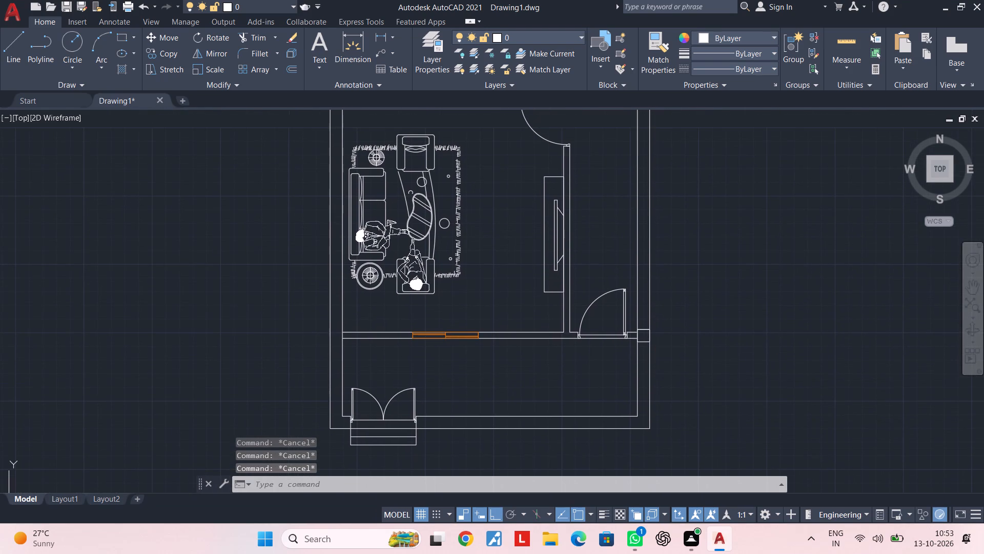
{"action": "type", "text": "rec"}
{"action": "key", "text": "space"}
{"action": "scroll", "coordinate": [654, 427], "scroll_direction": "up", "scroll_amount": 2}
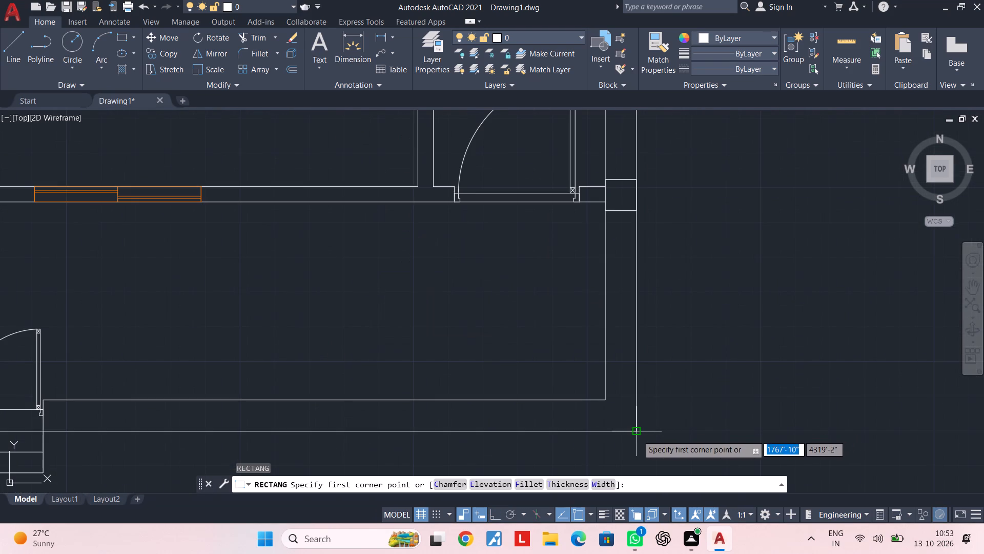
{"action": "left_click", "coordinate": [637, 435]}
{"action": "left_click", "coordinate": [608, 401]}
{"action": "key", "text": "Escape"}
Draw a column rectangle filling the plan's southwest wall corner beside the double door.
{"action": "scroll", "coordinate": [580, 411], "scroll_direction": "down", "scroll_amount": 2}
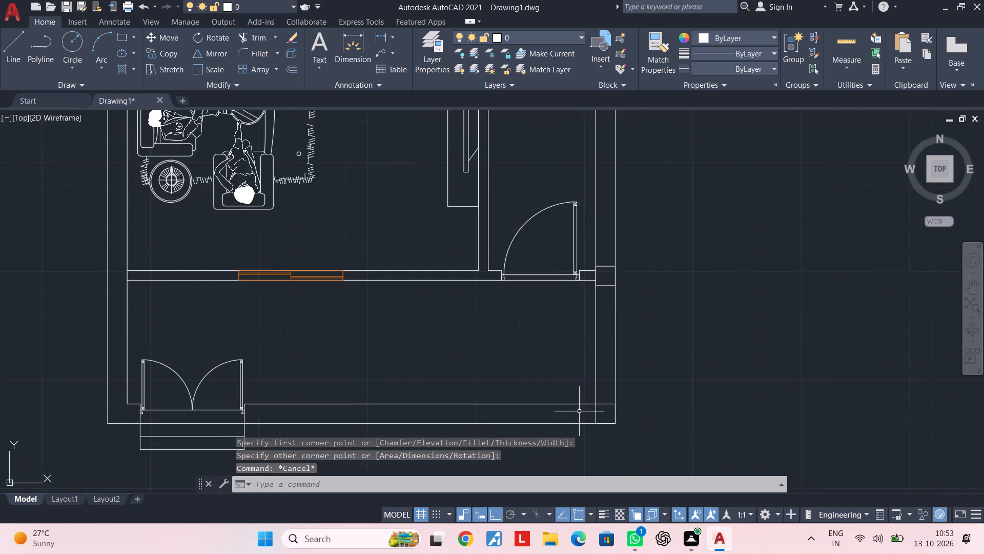
{"action": "middle_click_drag", "start_coordinate": [583, 411], "coordinate": [806, 375]}
{"action": "middle_click_drag", "start_coordinate": [643, 389], "coordinate": [763, 368]}
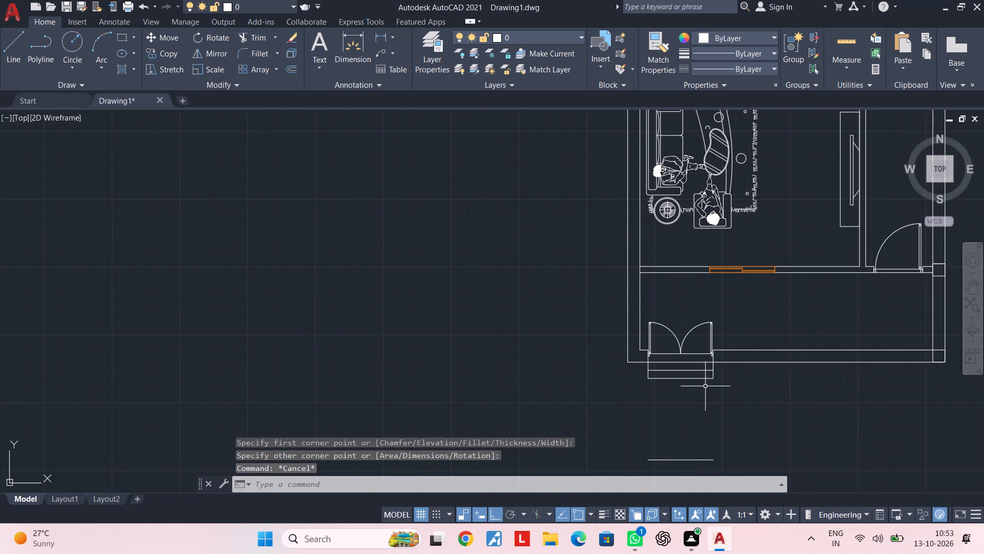
{"action": "key", "text": "space"}
{"action": "scroll", "coordinate": [629, 344], "scroll_direction": "up", "scroll_amount": 3}
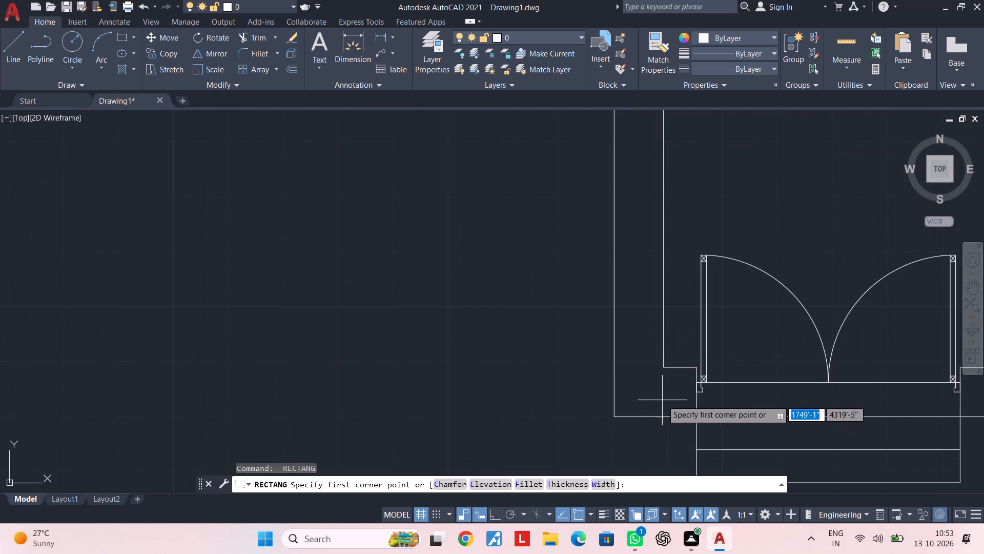
{"action": "left_click", "coordinate": [664, 368]}
{"action": "left_click", "coordinate": [617, 419]}
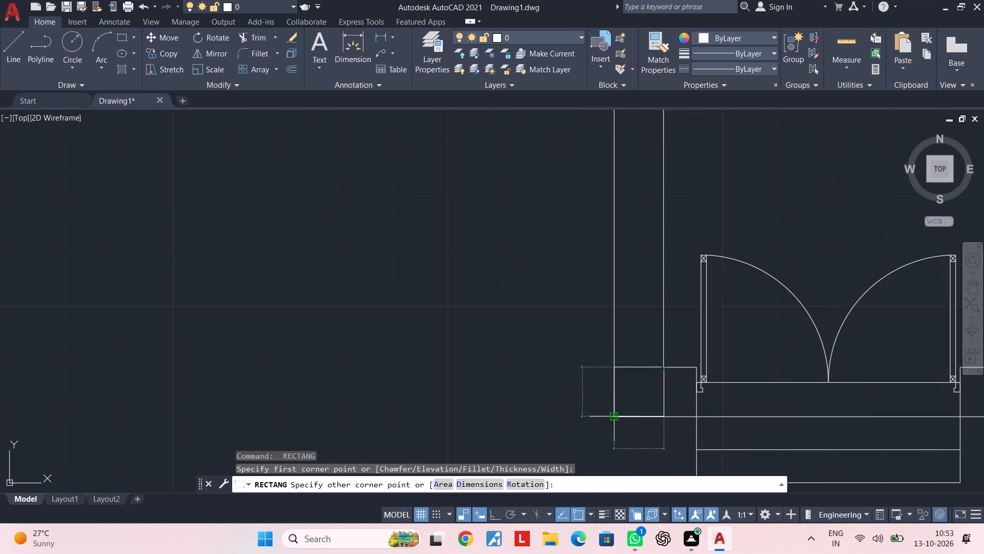
{"action": "scroll", "coordinate": [624, 388], "scroll_direction": "down", "scroll_amount": 4}
{"action": "key", "text": "Escape"}
{"action": "key", "text": "Escape"}
Copy the east wall column beside the single door to the west wall at the living room's south wall junction.
{"action": "middle_click_drag", "start_coordinate": [627, 285], "coordinate": [619, 359]}
{"action": "middle_click_drag", "start_coordinate": [623, 384], "coordinate": [632, 322]}
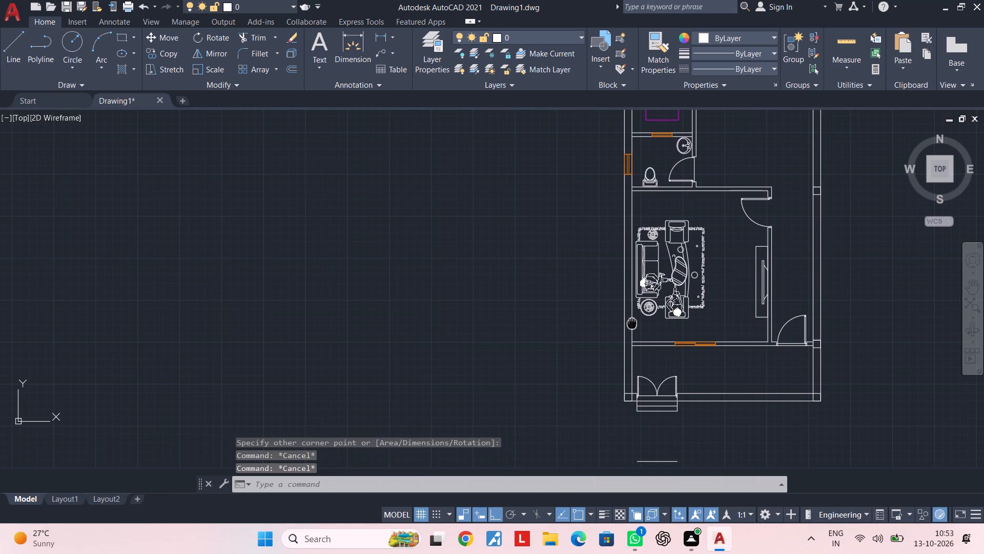
{"action": "middle_click_drag", "start_coordinate": [709, 333], "coordinate": [687, 329]}
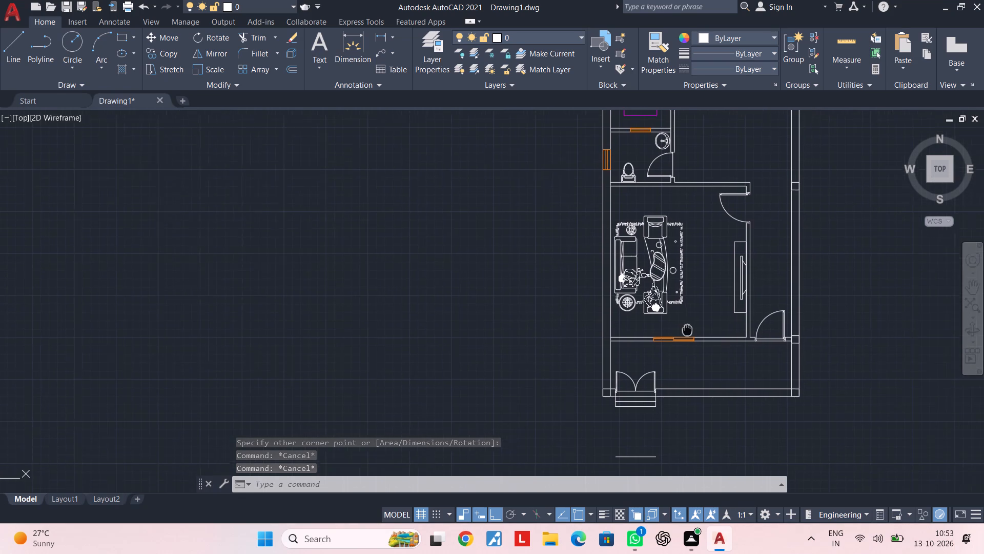
{"action": "middle_click_drag", "start_coordinate": [687, 329], "coordinate": [678, 326]}
{"action": "scroll", "coordinate": [776, 346], "scroll_direction": "up", "scroll_amount": 5}
{"action": "left_click", "coordinate": [803, 320]}
{"action": "left_click", "coordinate": [788, 351]}
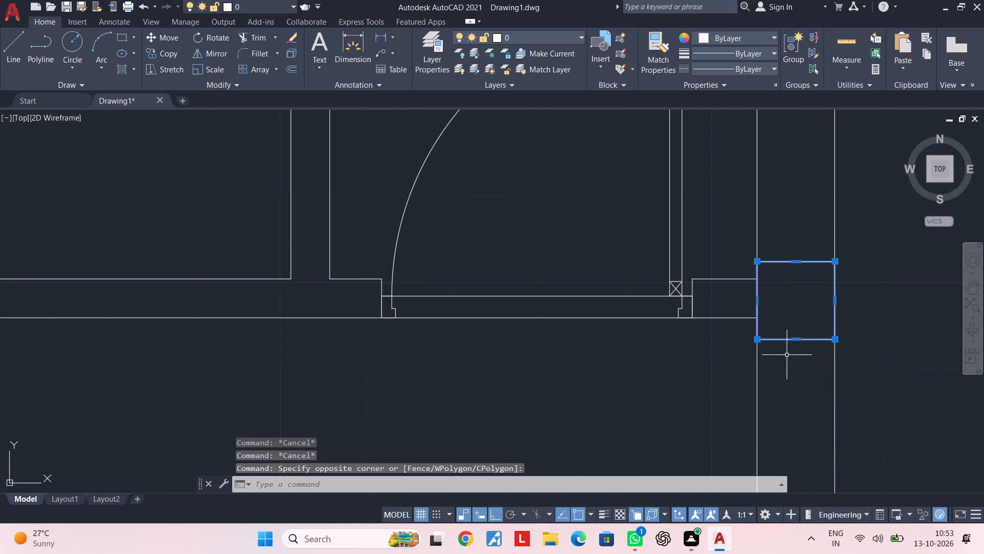
{"action": "key", "text": "c"}
{"action": "key", "text": "o"}
{"action": "key", "text": "space"}
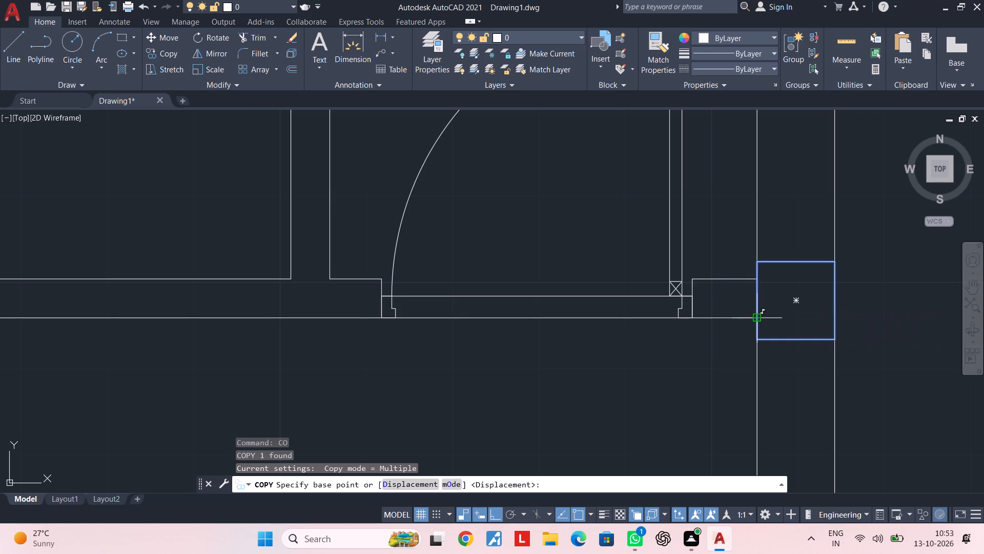
{"action": "scroll", "coordinate": [758, 322], "scroll_direction": "down", "scroll_amount": 3}
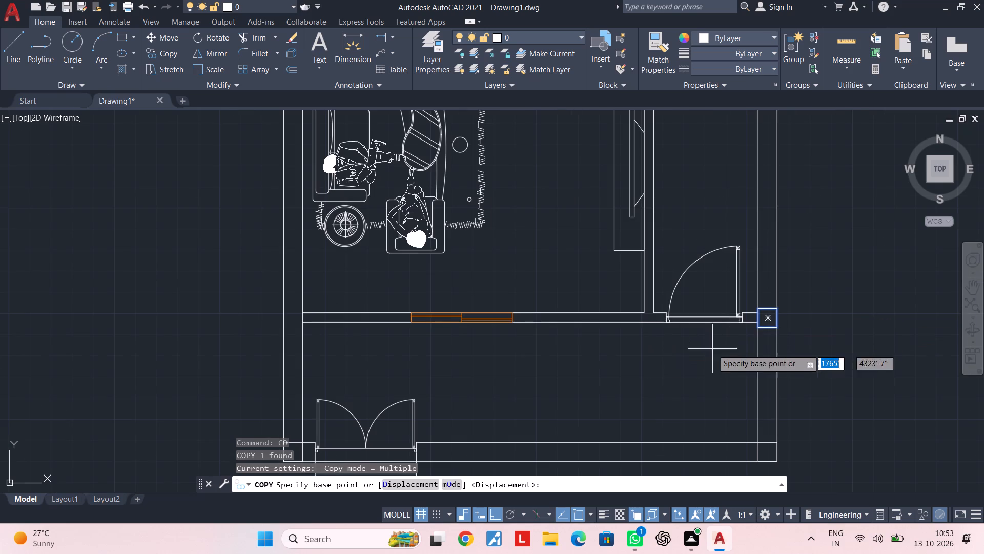
{"action": "scroll", "coordinate": [778, 322], "scroll_direction": "up", "scroll_amount": 3}
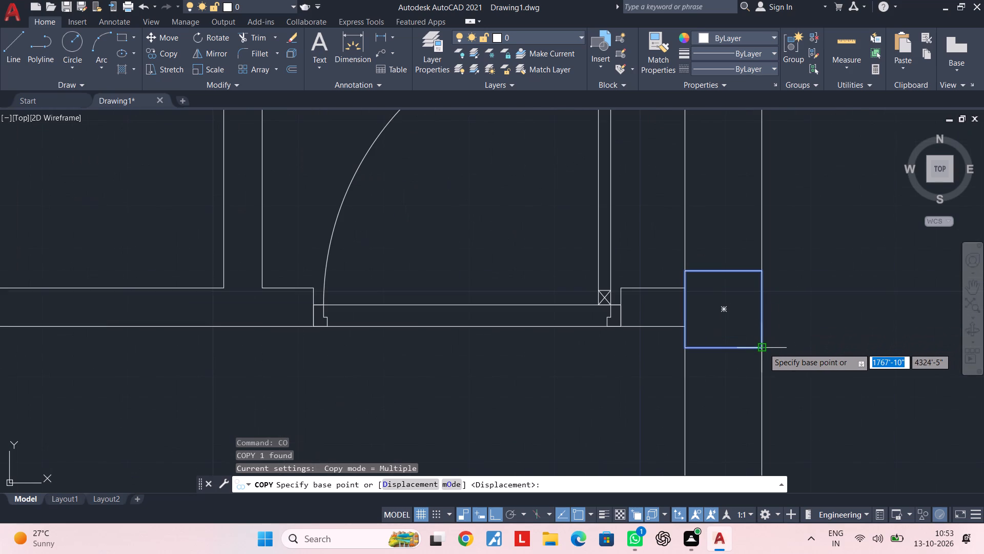
{"action": "left_click", "coordinate": [764, 348]}
{"action": "scroll", "coordinate": [460, 358], "scroll_direction": "down", "scroll_amount": 1}
{"action": "middle_click_drag", "start_coordinate": [464, 357], "coordinate": [983, 351]}
{"action": "middle_click_drag", "start_coordinate": [408, 350], "coordinate": [983, 349]}
{"action": "left_click", "coordinate": [738, 347]}
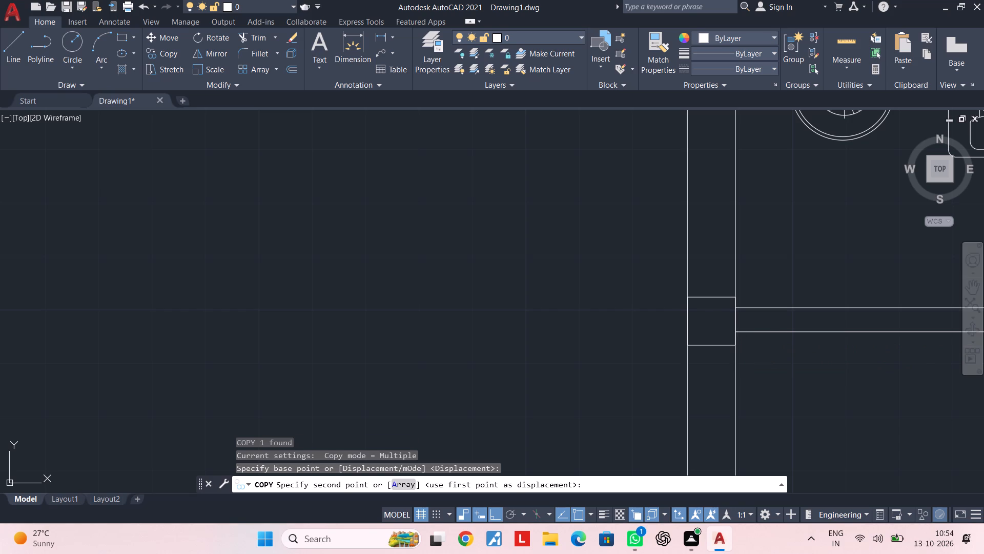
{"action": "key", "text": "Escape"}
{"action": "scroll", "coordinate": [749, 345], "scroll_direction": "down", "scroll_amount": 2}
{"action": "key", "text": "Escape"}
{"action": "middle_click_drag", "start_coordinate": [751, 344], "coordinate": [735, 355]}
{"action": "key", "text": "Escape"}
{"action": "key", "text": "Escape"}
{"action": "key", "text": "Escape"}
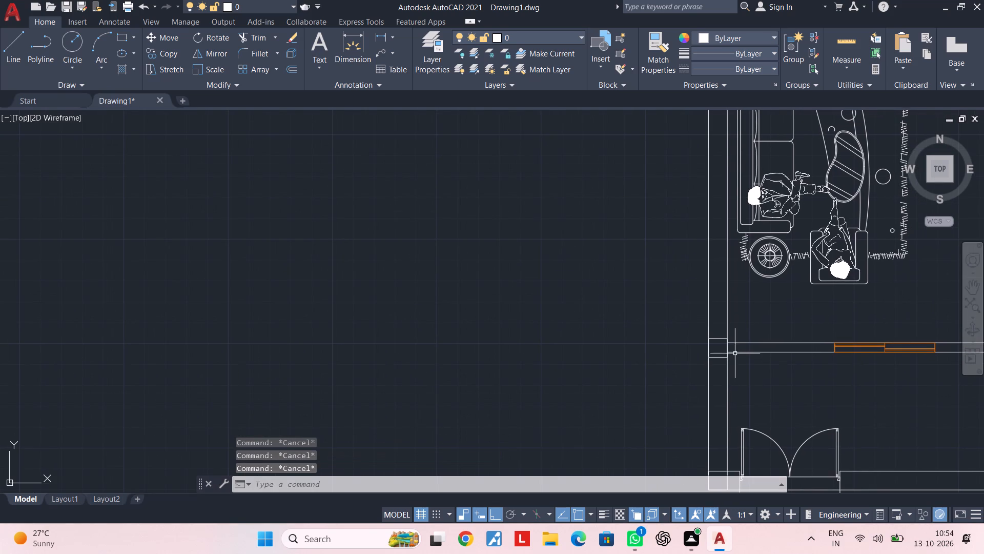
{"action": "key", "text": "Escape"}
{"action": "key", "text": "Escape"}
Copy the west wall column at the living room's south wall junction up to the bathroom's south wall junction.
{"action": "middle_click_drag", "start_coordinate": [735, 353], "coordinate": [718, 423]}
{"action": "scroll", "coordinate": [721, 419], "scroll_direction": "down", "scroll_amount": 1}
{"action": "middle_click_drag", "start_coordinate": [721, 419], "coordinate": [703, 393]}
{"action": "scroll", "coordinate": [695, 405], "scroll_direction": "up", "scroll_amount": 2}
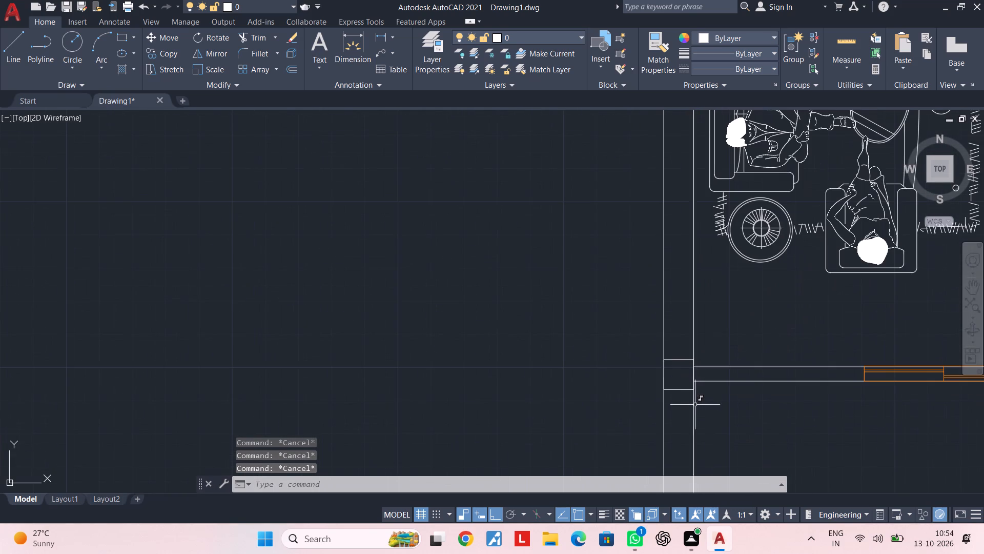
{"action": "left_click", "coordinate": [652, 348]}
{"action": "left_click", "coordinate": [702, 403]}
{"action": "key", "text": "c"}
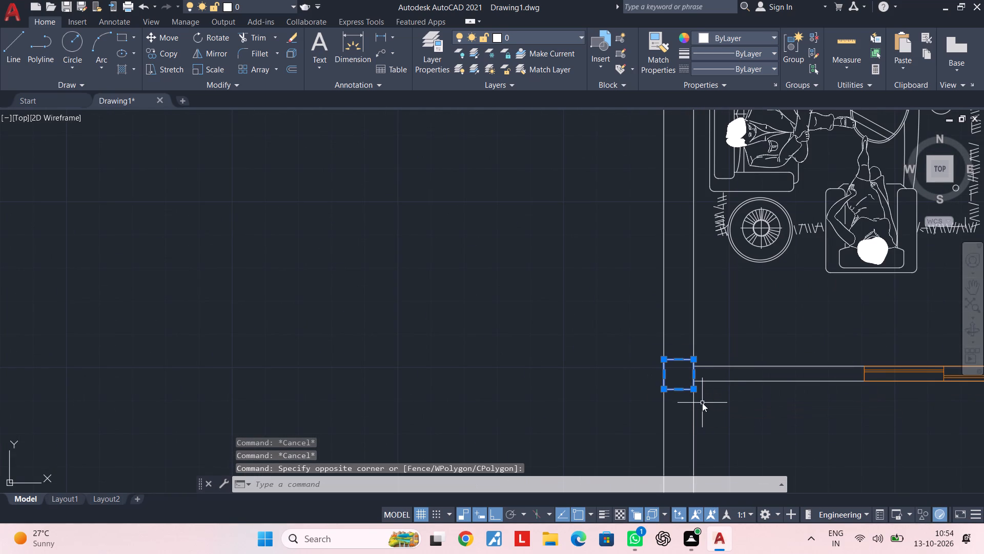
{"action": "key", "text": "o"}
{"action": "key", "text": "space"}
{"action": "scroll", "coordinate": [694, 382], "scroll_direction": "up", "scroll_amount": 3}
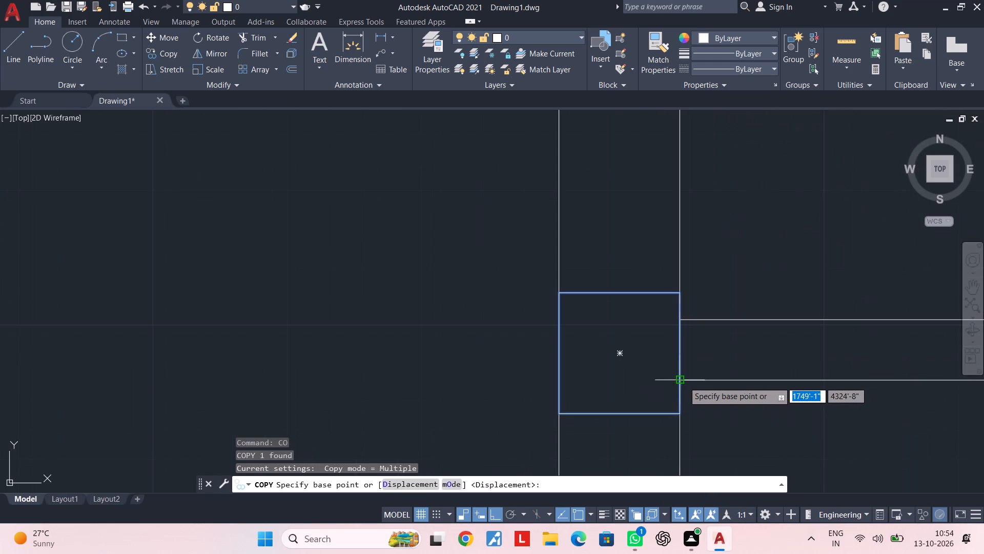
{"action": "left_click", "coordinate": [684, 382]}
{"action": "scroll", "coordinate": [676, 329], "scroll_direction": "down", "scroll_amount": 3}
{"action": "middle_click_drag", "start_coordinate": [670, 217], "coordinate": [637, 452]}
{"action": "middle_click_drag", "start_coordinate": [643, 293], "coordinate": [641, 486]}
{"action": "middle_click_drag", "start_coordinate": [639, 317], "coordinate": [621, 506]}
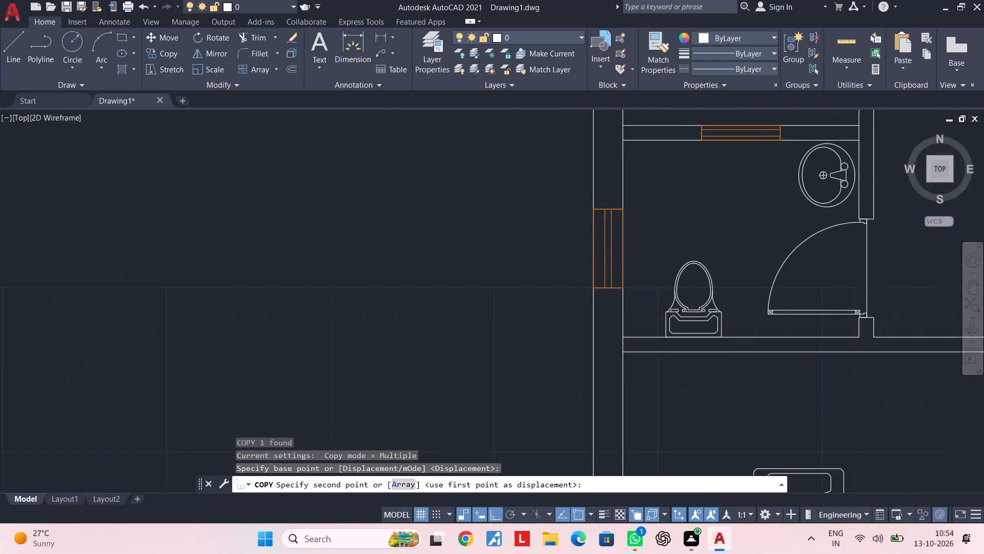
{"action": "middle_click_drag", "start_coordinate": [621, 506], "coordinate": [621, 507]}
{"action": "scroll", "coordinate": [632, 390], "scroll_direction": "up", "scroll_amount": 2}
{"action": "left_click", "coordinate": [604, 299]}
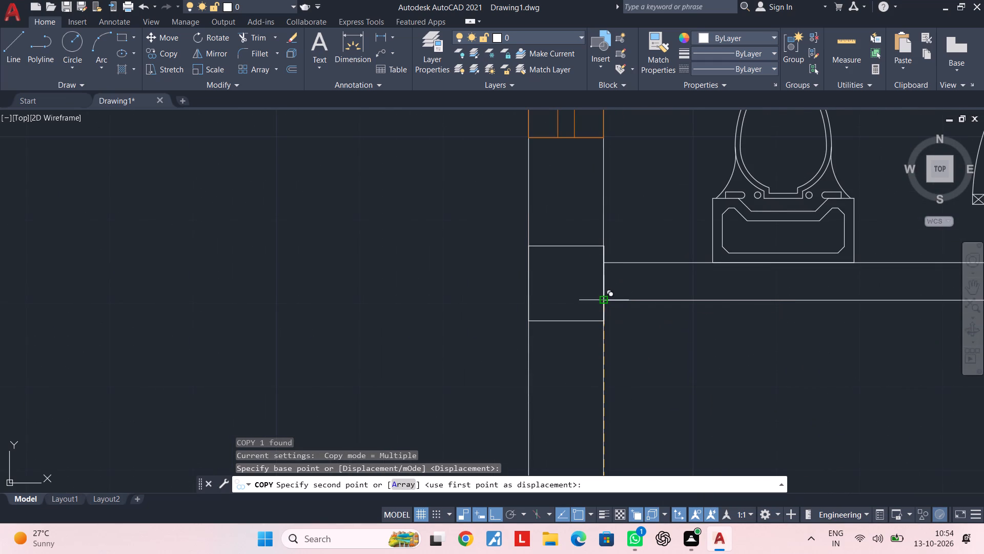
Place another copy of the column on the west wall at the bathroom's north wall junction, below the staircase.
{"action": "scroll", "coordinate": [604, 299], "scroll_direction": "down", "scroll_amount": 2}
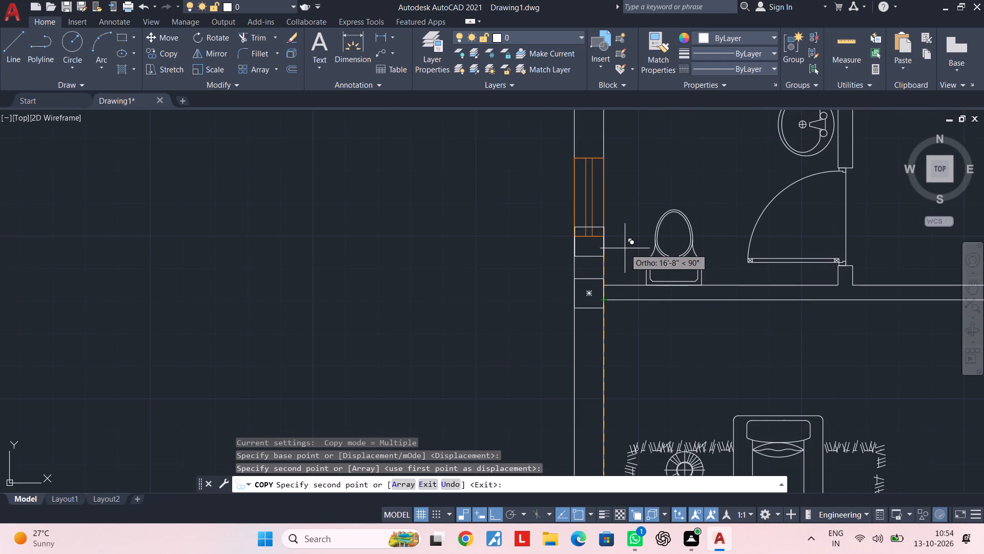
{"action": "middle_click_drag", "start_coordinate": [620, 226], "coordinate": [607, 388]}
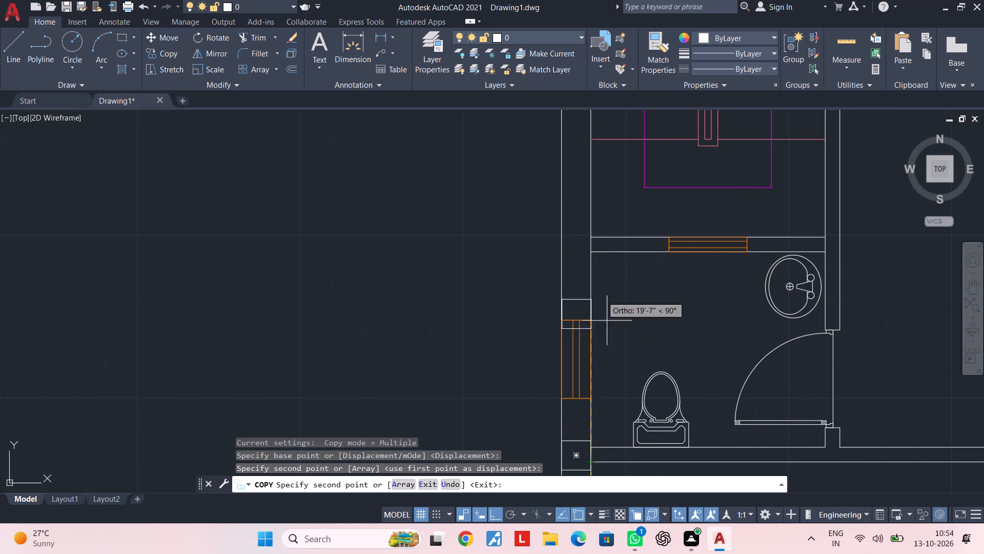
{"action": "middle_click_drag", "start_coordinate": [596, 259], "coordinate": [592, 338]}
{"action": "scroll", "coordinate": [588, 327], "scroll_direction": "up", "scroll_amount": 1}
{"action": "left_click", "coordinate": [587, 333]}
Place a last column copy where the bedroom's south wall meets the west wall beside the single door.
{"action": "scroll", "coordinate": [589, 331], "scroll_direction": "down", "scroll_amount": 3}
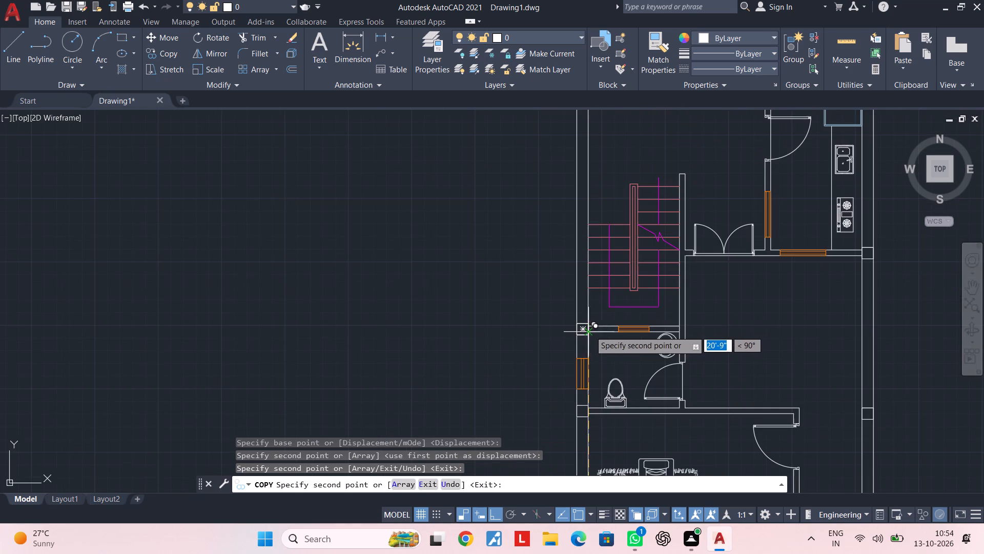
{"action": "middle_click_drag", "start_coordinate": [592, 298], "coordinate": [584, 414]}
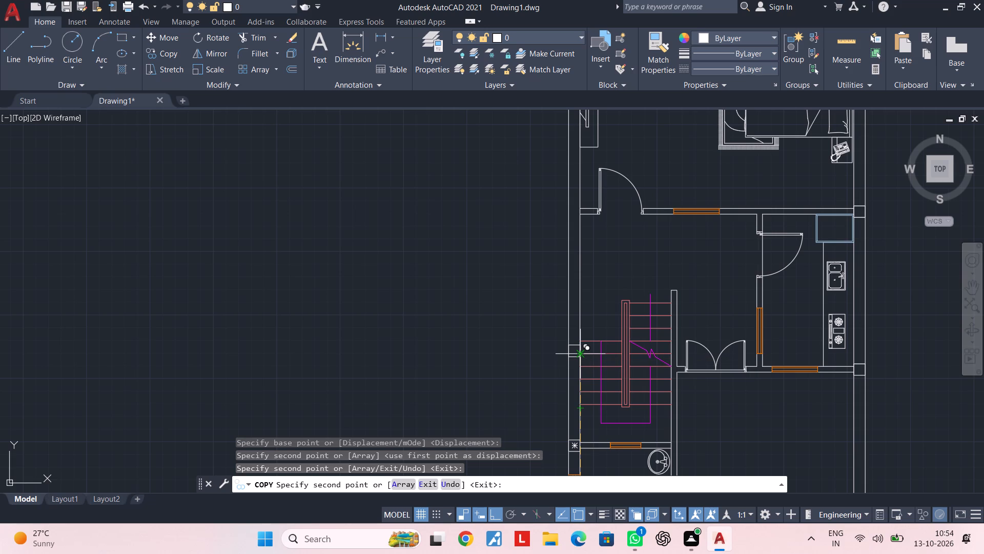
{"action": "middle_click_drag", "start_coordinate": [582, 352], "coordinate": [581, 431]}
{"action": "scroll", "coordinate": [575, 303], "scroll_direction": "up", "scroll_amount": 2}
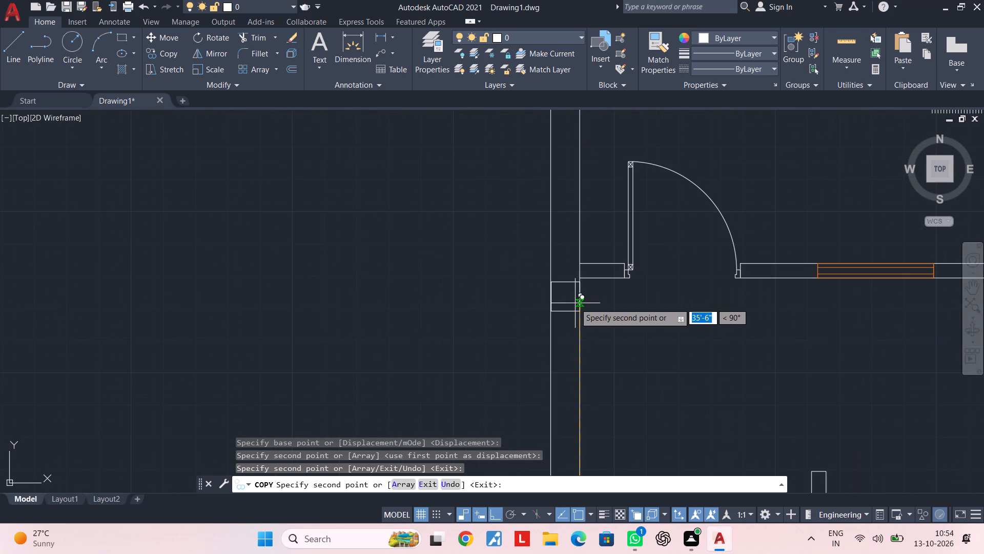
{"action": "scroll", "coordinate": [575, 303], "scroll_direction": "up", "scroll_amount": 2}
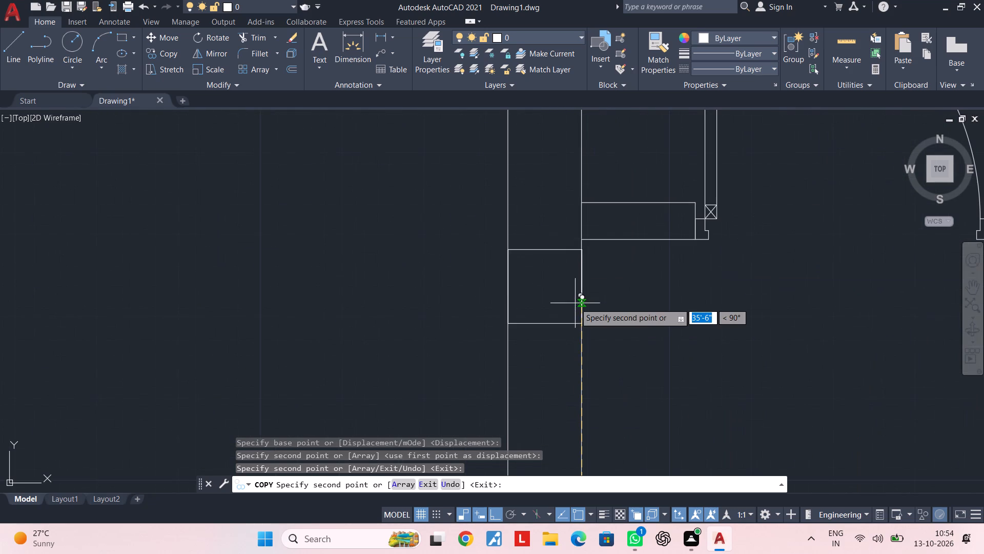
{"action": "left_click", "coordinate": [584, 240]}
{"action": "scroll", "coordinate": [657, 325], "scroll_direction": "down", "scroll_amount": 1}
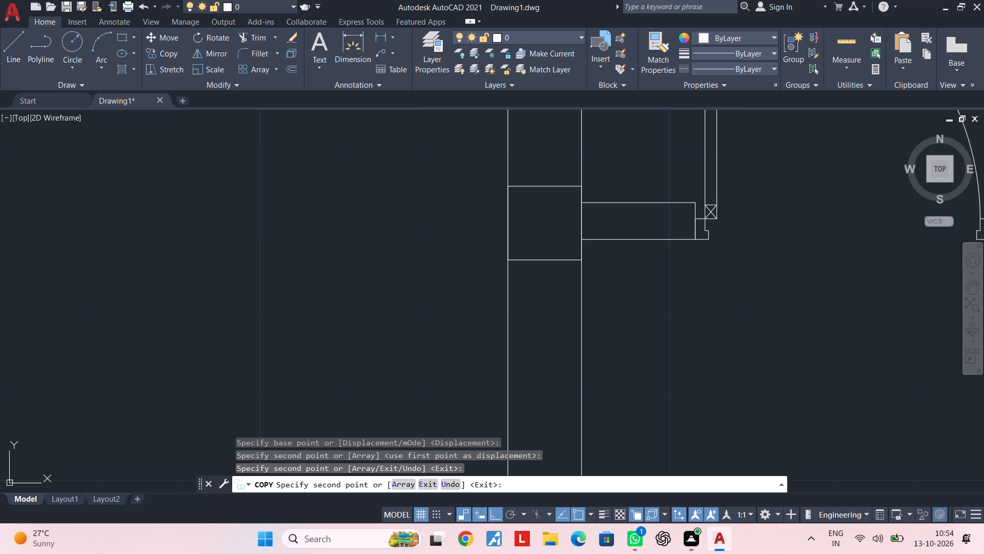
{"action": "key", "text": "Escape"}
{"action": "scroll", "coordinate": [667, 373], "scroll_direction": "down", "scroll_amount": 3}
{"action": "key", "text": "Escape"}
Draw a 5" by 5" column rectangle in the bathroom's east wall where the north wall meets it.
{"action": "middle_click_drag", "start_coordinate": [666, 372], "coordinate": [596, 259]}
{"action": "key", "text": "Escape"}
{"action": "middle_click_drag", "start_coordinate": [683, 389], "coordinate": [653, 320]}
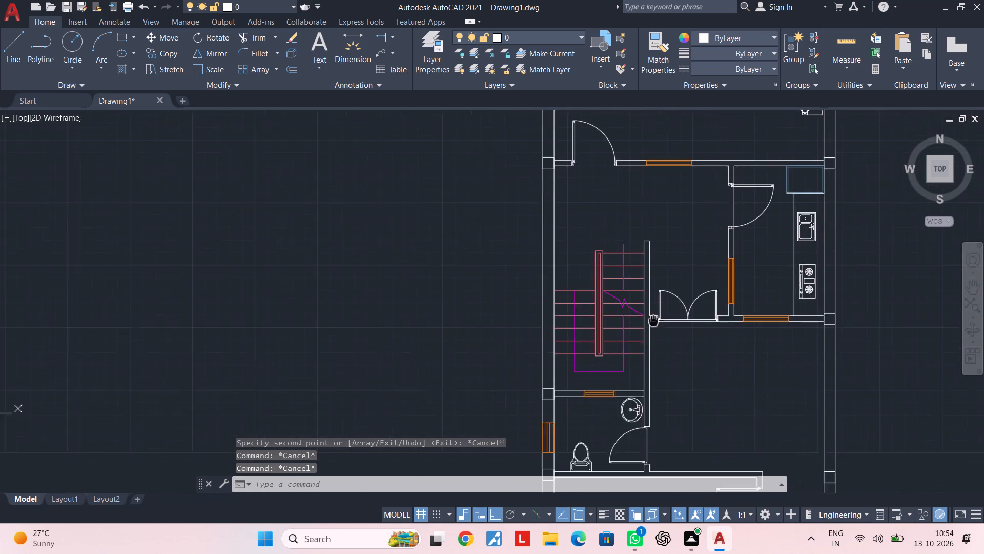
{"action": "key", "text": "Escape"}
{"action": "middle_click_drag", "start_coordinate": [653, 320], "coordinate": [649, 302]}
{"action": "scroll", "coordinate": [643, 378], "scroll_direction": "up", "scroll_amount": 3}
{"action": "middle_click_drag", "start_coordinate": [639, 395], "coordinate": [643, 369]}
{"action": "key", "text": "Escape"}
{"action": "key", "text": "Escape"}
{"action": "key", "text": "Escape"}
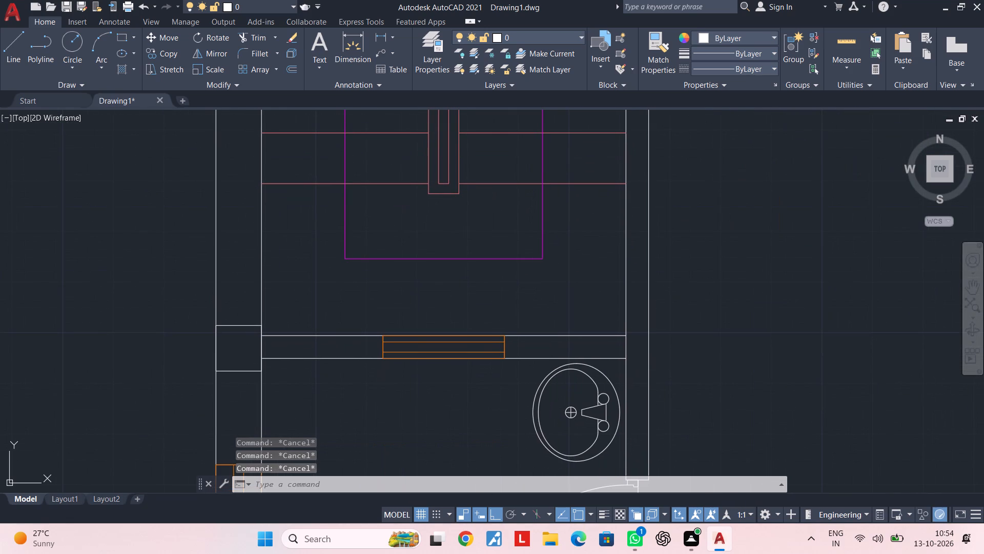
{"action": "key", "text": "Escape"}
{"action": "key", "text": "Escape"}
{"action": "scroll", "coordinate": [642, 368], "scroll_direction": "up", "scroll_amount": 1}
{"action": "middle_click_drag", "start_coordinate": [625, 357], "coordinate": [615, 356]}
{"action": "key", "text": "Escape"}
{"action": "type", "text": "rec"}
{"action": "key", "text": "space"}
{"action": "scroll", "coordinate": [610, 336], "scroll_direction": "up", "scroll_amount": 2}
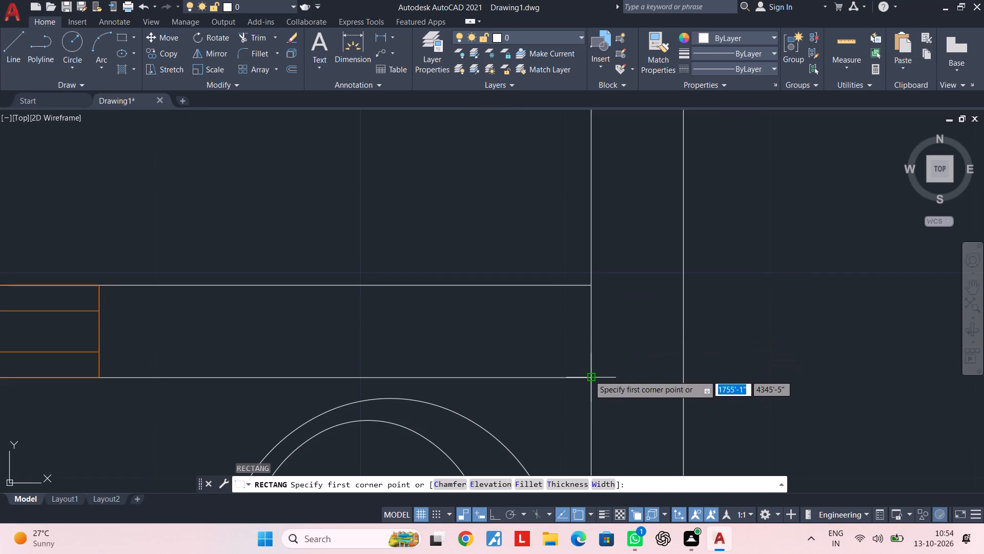
{"action": "left_click", "coordinate": [589, 375]}
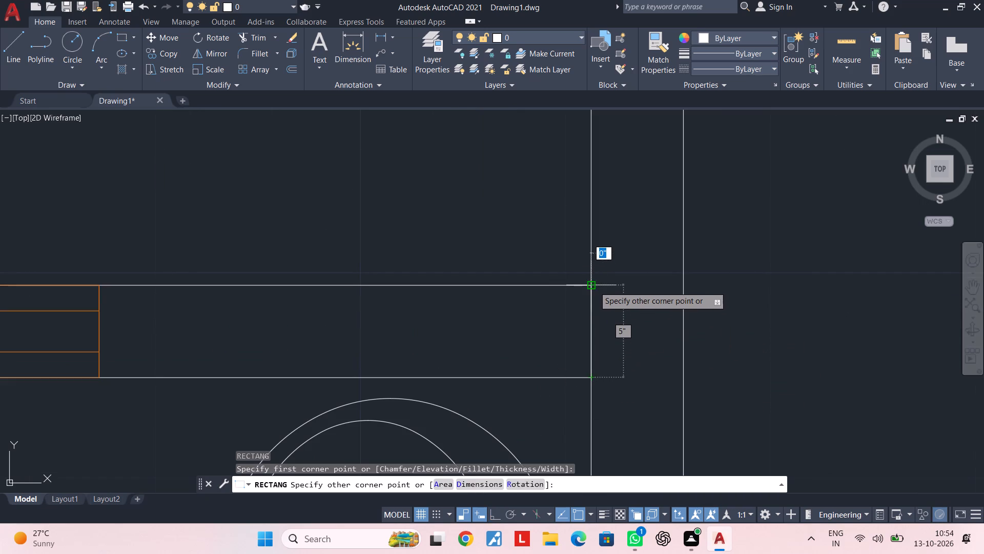
{"action": "left_click", "coordinate": [685, 287]}
{"action": "key", "text": "Escape"}
{"action": "key", "text": "Escape"}
{"action": "scroll", "coordinate": [644, 357], "scroll_direction": "down", "scroll_amount": 1}
{"action": "middle_click_drag", "start_coordinate": [644, 357], "coordinate": [643, 341]}
{"action": "key", "text": "Escape"}
{"action": "key", "text": "Escape"}
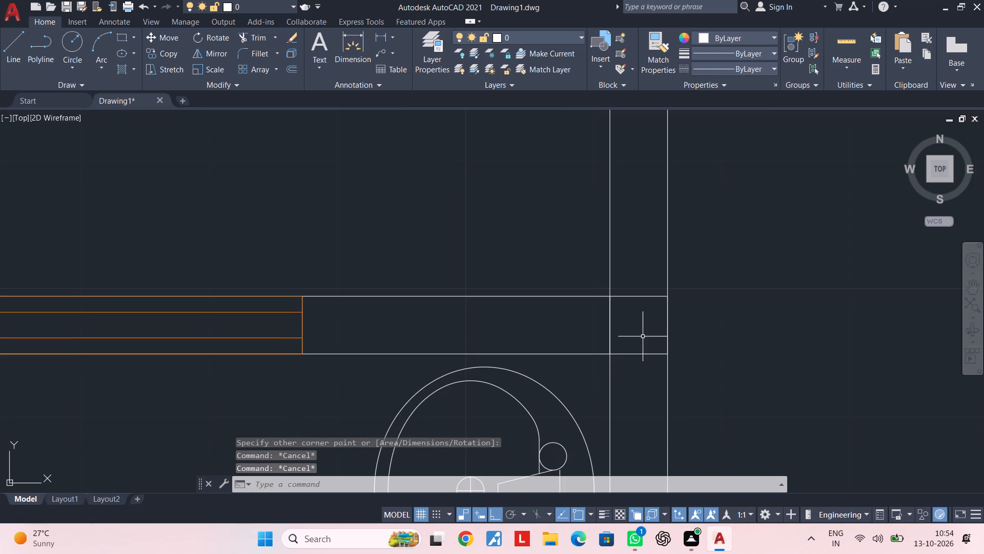
{"action": "key", "text": "Escape"}
{"action": "key", "text": "Escape"}
{"action": "key", "text": "Escape"}
{"action": "key", "text": "Escape"}
{"action": "key", "text": "Escape"}
Hatch the west wall column at the bathroom's north wall with ANSI31 in red 237,31,36.
{"action": "scroll", "coordinate": [643, 337], "scroll_direction": "down", "scroll_amount": 3}
{"action": "middle_click", "coordinate": [643, 337]}
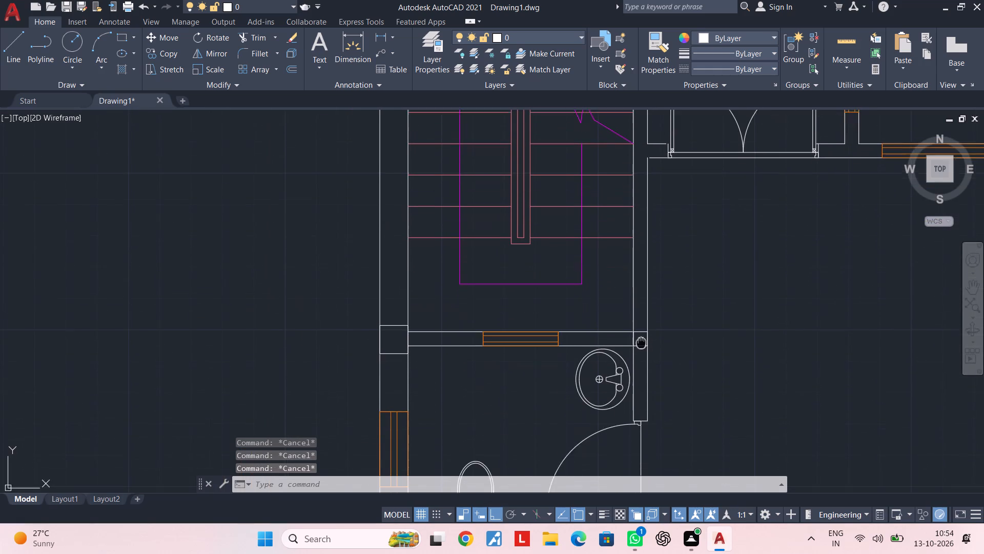
{"action": "key", "text": "Escape"}
{"action": "scroll", "coordinate": [644, 340], "scroll_direction": "up", "scroll_amount": 1}
{"action": "middle_click_drag", "start_coordinate": [644, 340], "coordinate": [679, 337]}
{"action": "key", "text": "Escape"}
{"action": "key", "text": "Escape"}
{"action": "key", "text": "h"}
{"action": "key", "text": "space"}
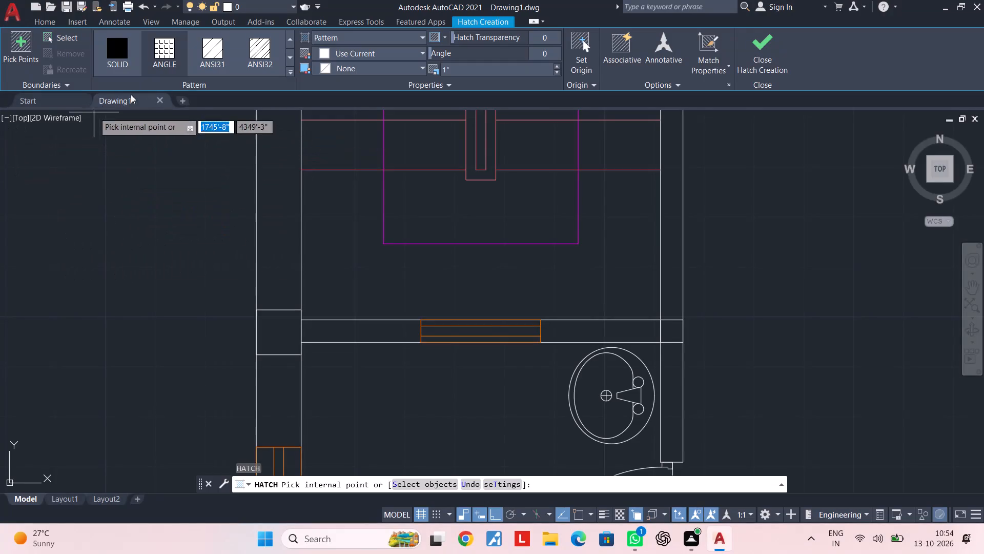
{"action": "scroll", "coordinate": [250, 52], "scroll_direction": "down", "scroll_amount": 2}
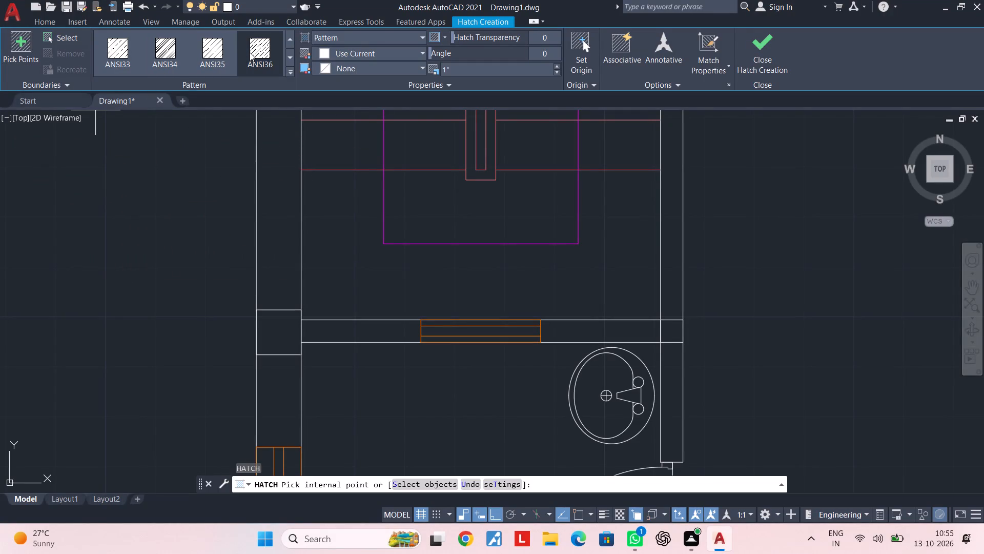
{"action": "left_click", "coordinate": [289, 70]}
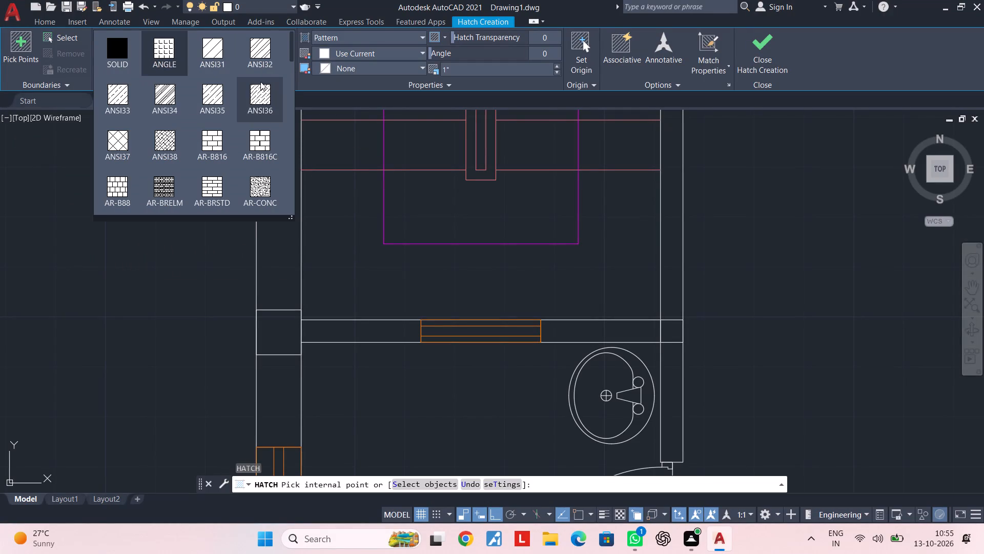
{"action": "scroll", "coordinate": [258, 86], "scroll_direction": "down", "scroll_amount": 1}
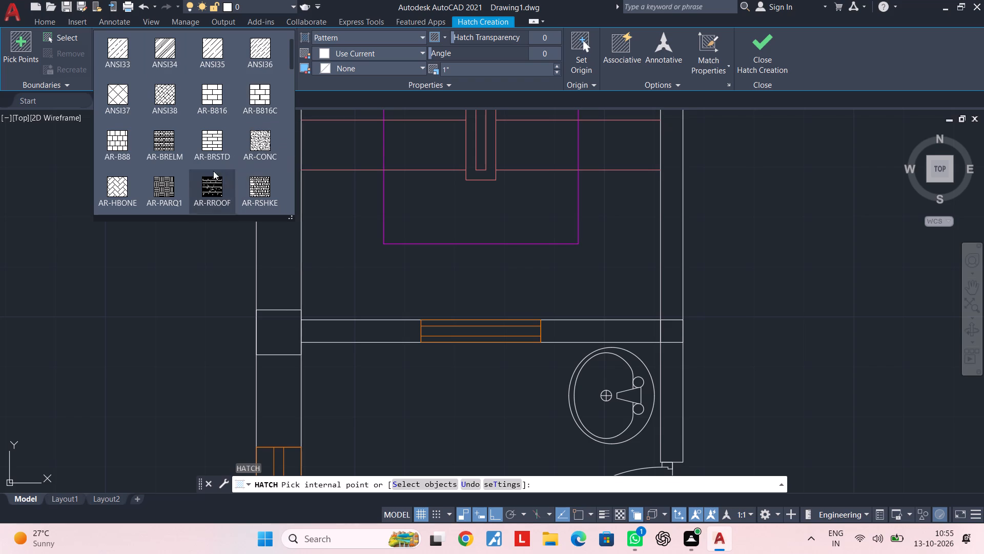
{"action": "scroll", "coordinate": [186, 132], "scroll_direction": "up", "scroll_amount": 5}
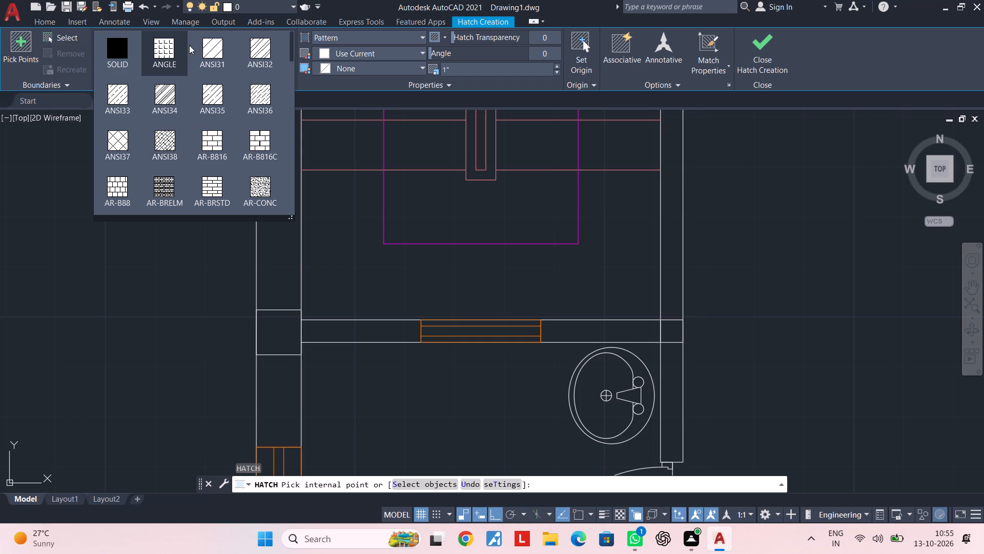
{"action": "left_click", "coordinate": [204, 48]}
{"action": "left_click", "coordinate": [277, 327]}
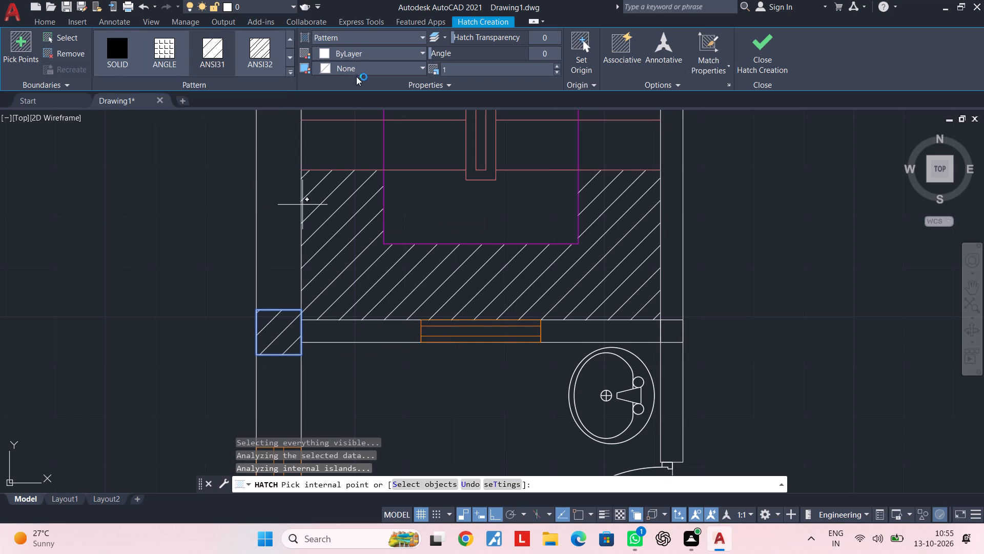
{"action": "left_click", "coordinate": [324, 49]}
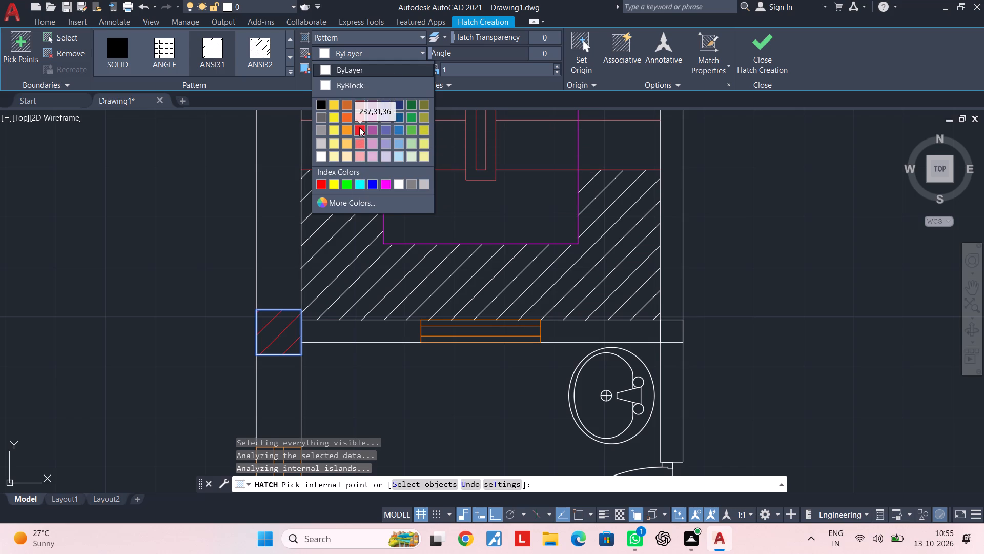
{"action": "left_click", "coordinate": [359, 127]}
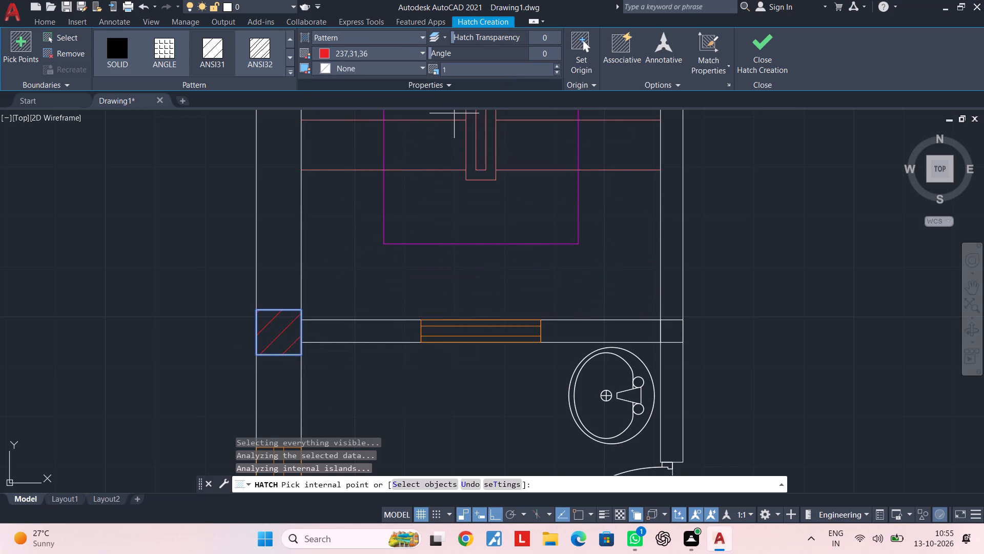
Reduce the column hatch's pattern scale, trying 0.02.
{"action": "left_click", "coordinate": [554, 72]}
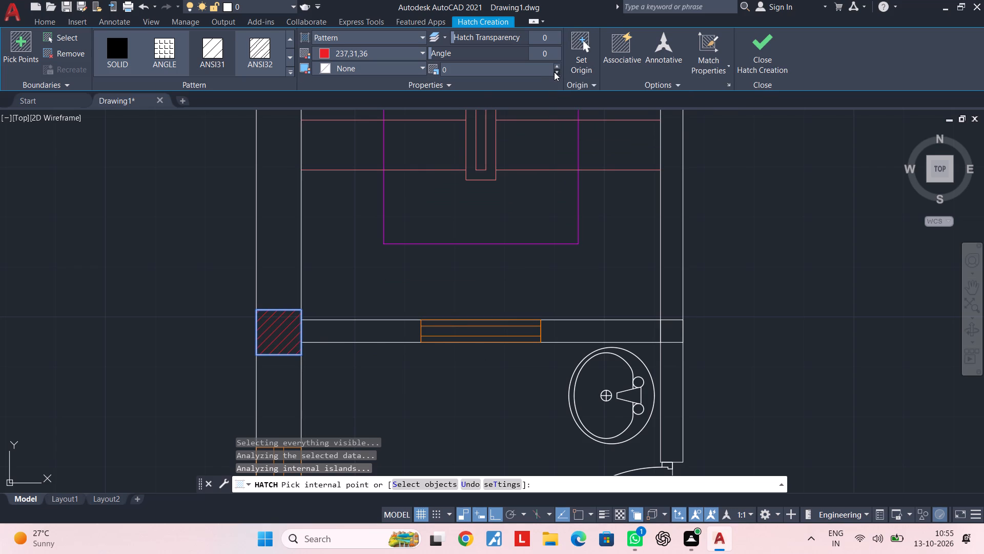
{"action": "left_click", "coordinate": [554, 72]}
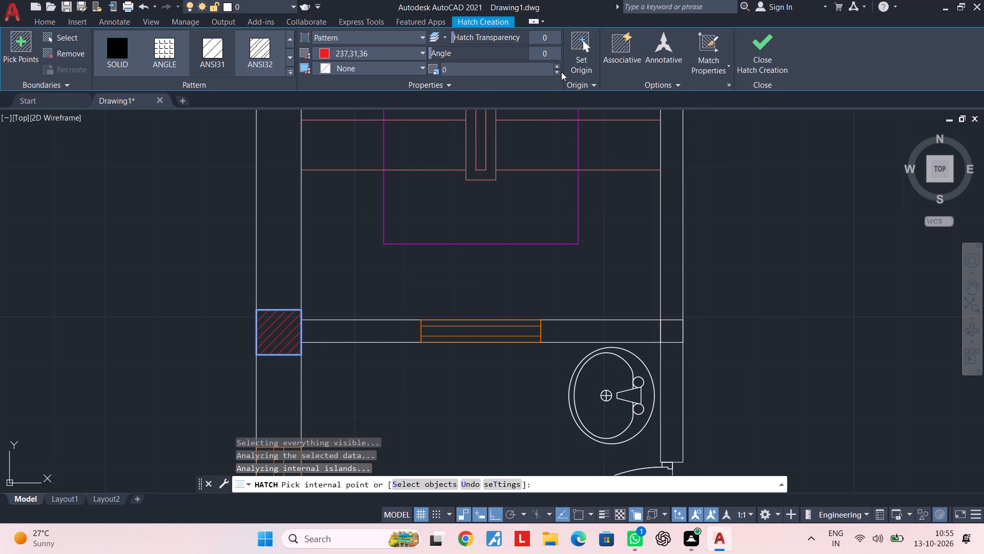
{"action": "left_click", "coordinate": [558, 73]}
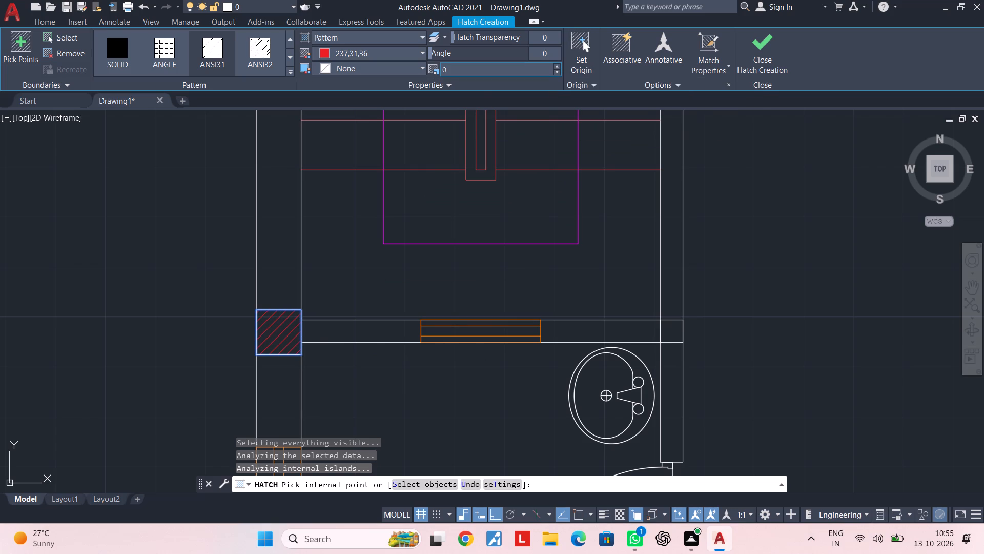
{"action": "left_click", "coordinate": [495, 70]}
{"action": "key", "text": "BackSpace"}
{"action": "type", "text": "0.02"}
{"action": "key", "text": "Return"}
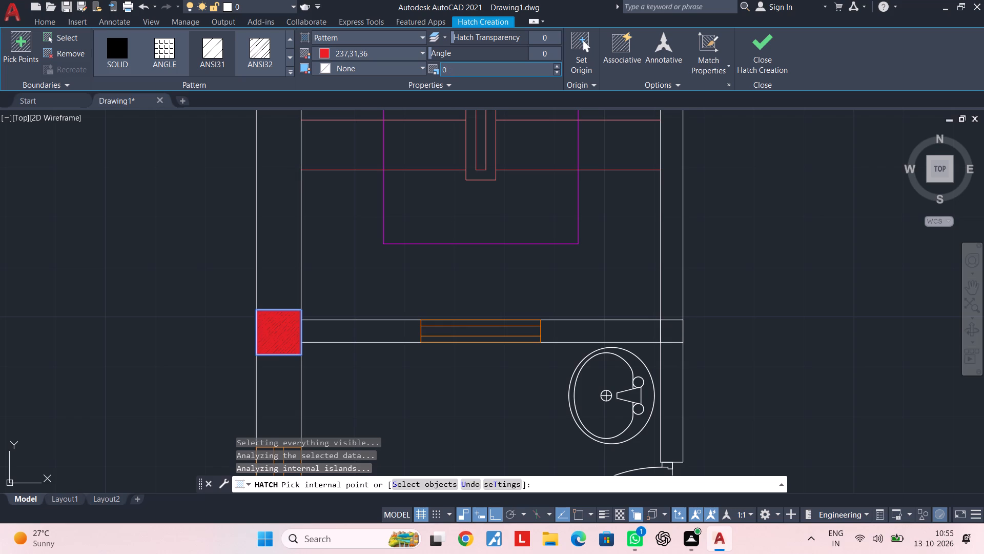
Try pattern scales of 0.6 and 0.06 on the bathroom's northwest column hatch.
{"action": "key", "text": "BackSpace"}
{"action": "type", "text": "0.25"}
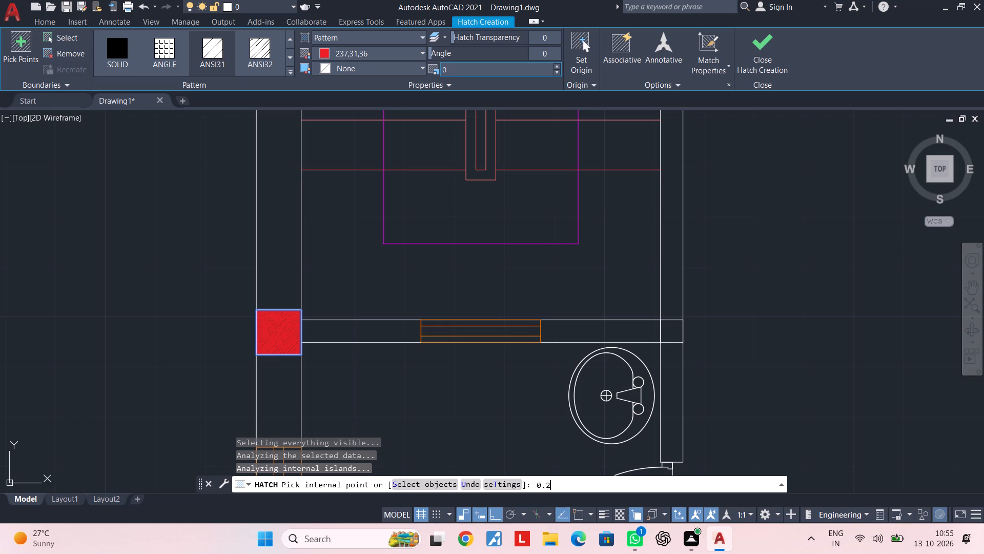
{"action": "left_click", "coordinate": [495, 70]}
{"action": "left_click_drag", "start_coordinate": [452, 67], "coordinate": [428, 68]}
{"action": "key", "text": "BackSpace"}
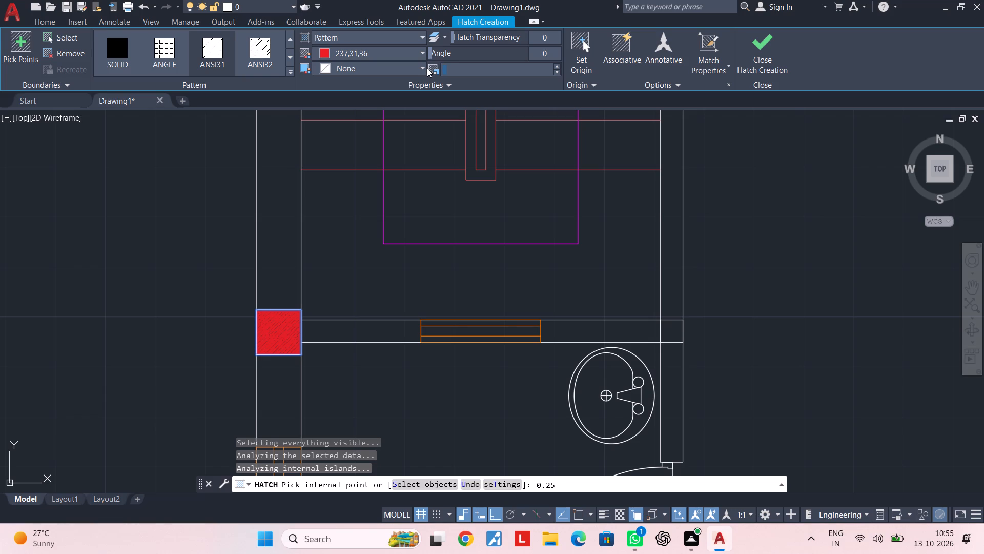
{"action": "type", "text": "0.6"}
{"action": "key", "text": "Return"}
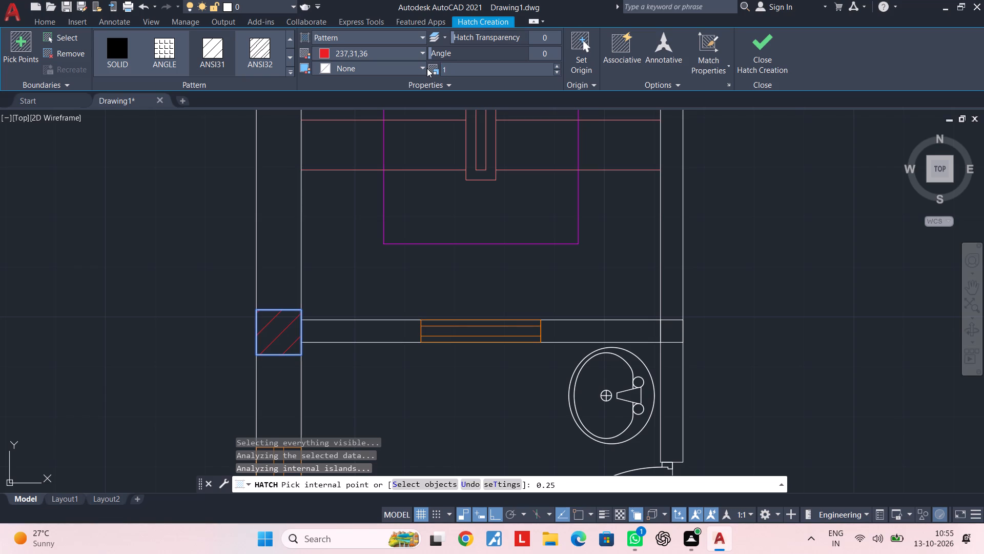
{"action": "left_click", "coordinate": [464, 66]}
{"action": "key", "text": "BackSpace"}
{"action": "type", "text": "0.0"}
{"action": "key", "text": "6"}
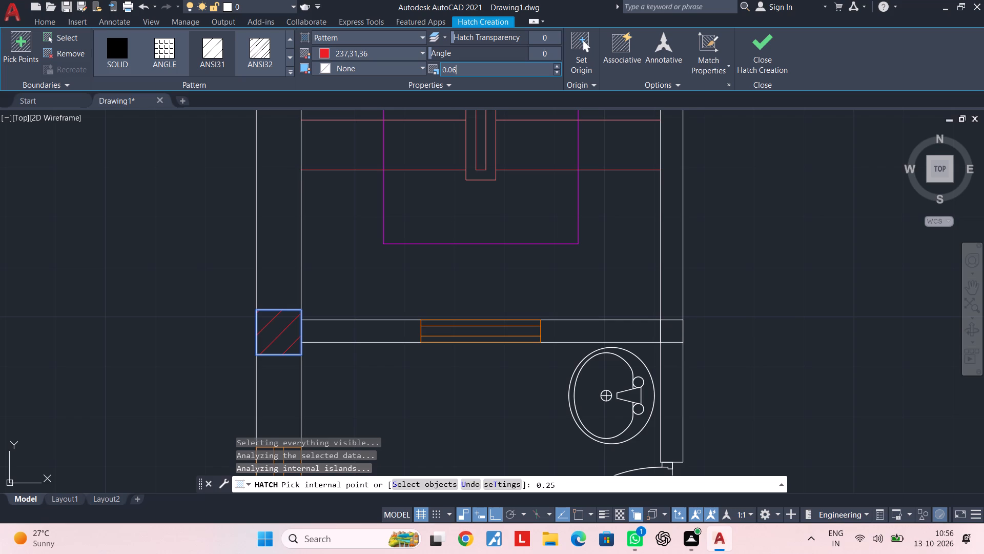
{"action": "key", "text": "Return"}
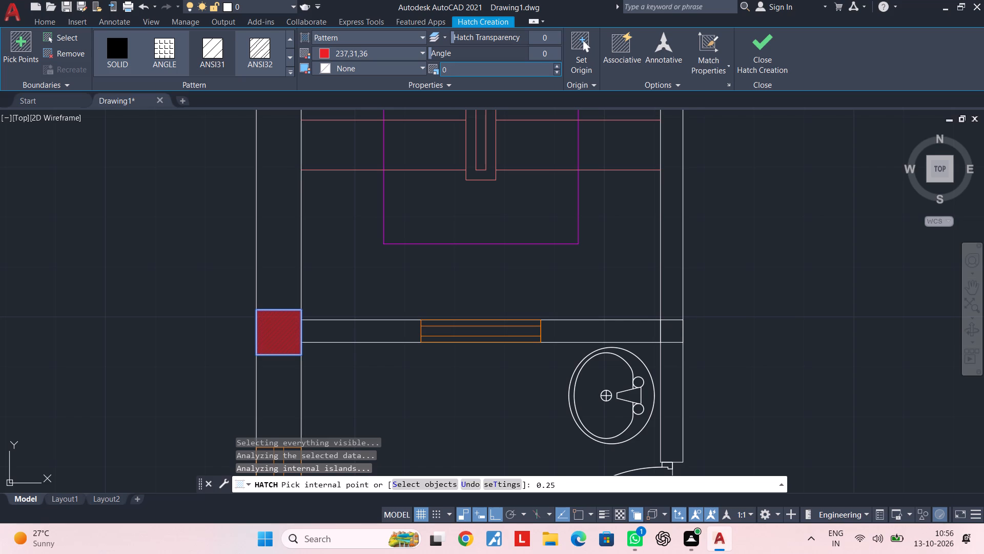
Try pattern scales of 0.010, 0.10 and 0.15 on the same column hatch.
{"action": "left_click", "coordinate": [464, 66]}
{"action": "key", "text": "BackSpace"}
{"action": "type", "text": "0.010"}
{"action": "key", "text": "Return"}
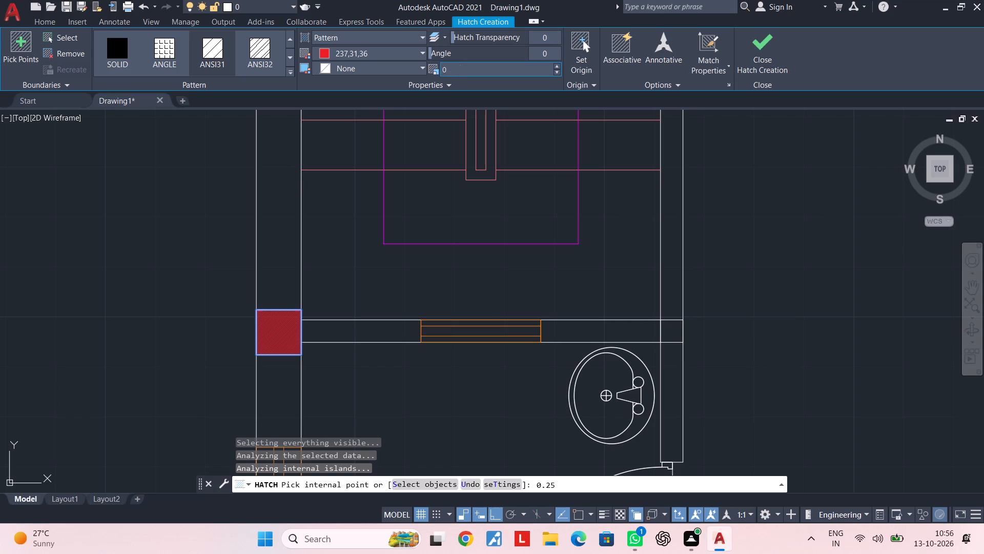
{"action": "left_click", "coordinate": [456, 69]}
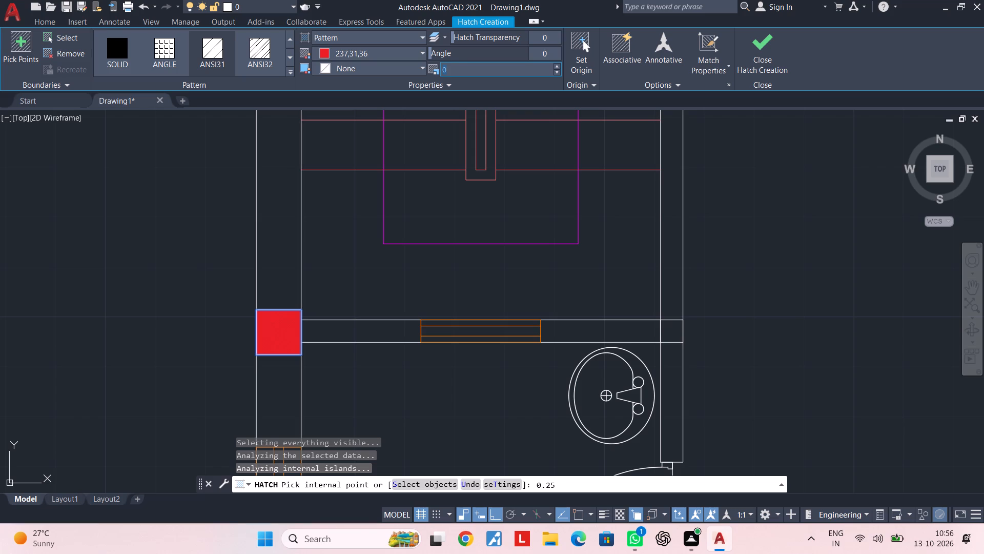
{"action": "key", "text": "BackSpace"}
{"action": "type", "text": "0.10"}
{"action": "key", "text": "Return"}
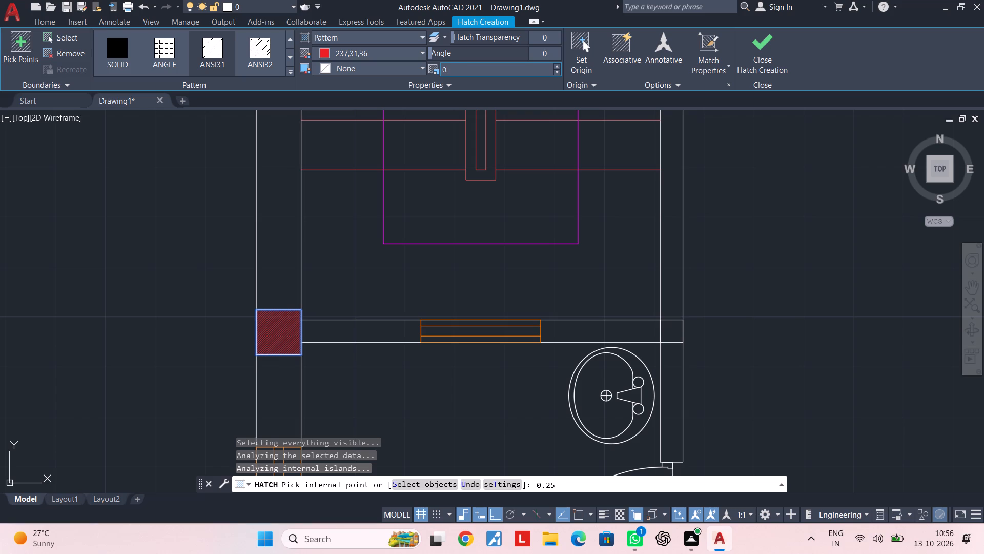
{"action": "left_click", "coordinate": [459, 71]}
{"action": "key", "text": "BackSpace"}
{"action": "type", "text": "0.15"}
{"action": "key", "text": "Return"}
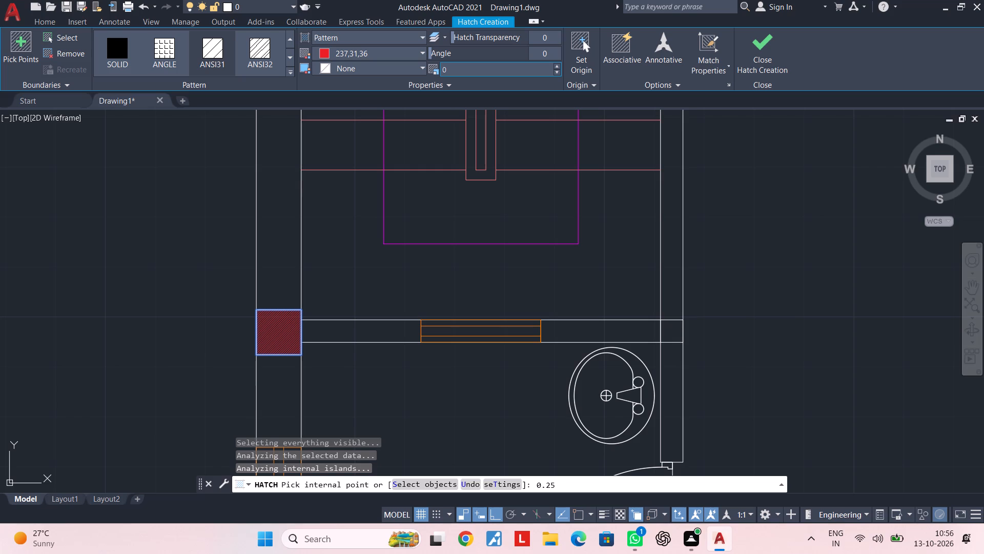
Set the column hatch's pattern scale to 0.20.
{"action": "key", "text": "BackSpace"}
{"action": "left_click", "coordinate": [452, 70]}
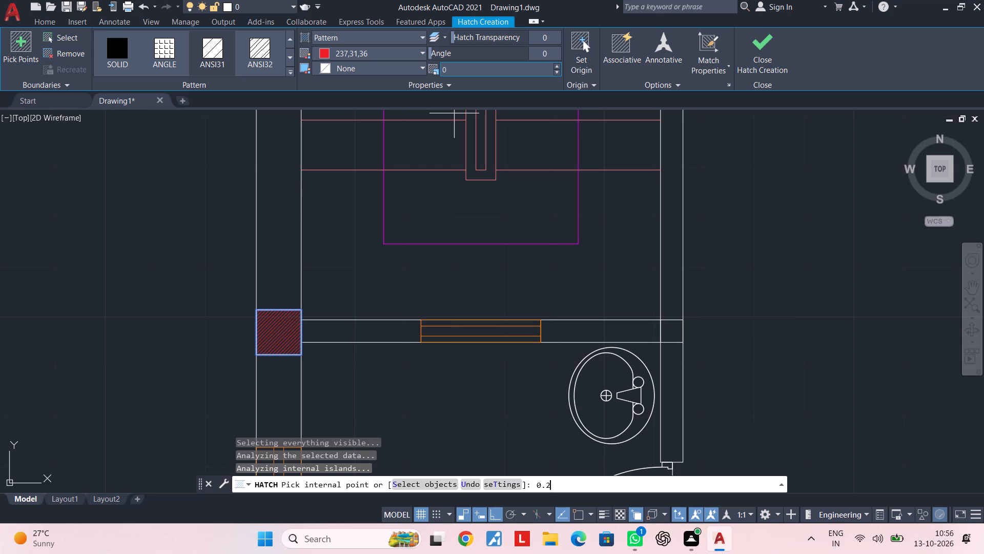
{"action": "left_click_drag", "start_coordinate": [452, 67], "coordinate": [442, 68]}
{"action": "key", "text": "BackSpace"}
{"action": "type", "text": "0.20"}
{"action": "key", "text": "Return"}
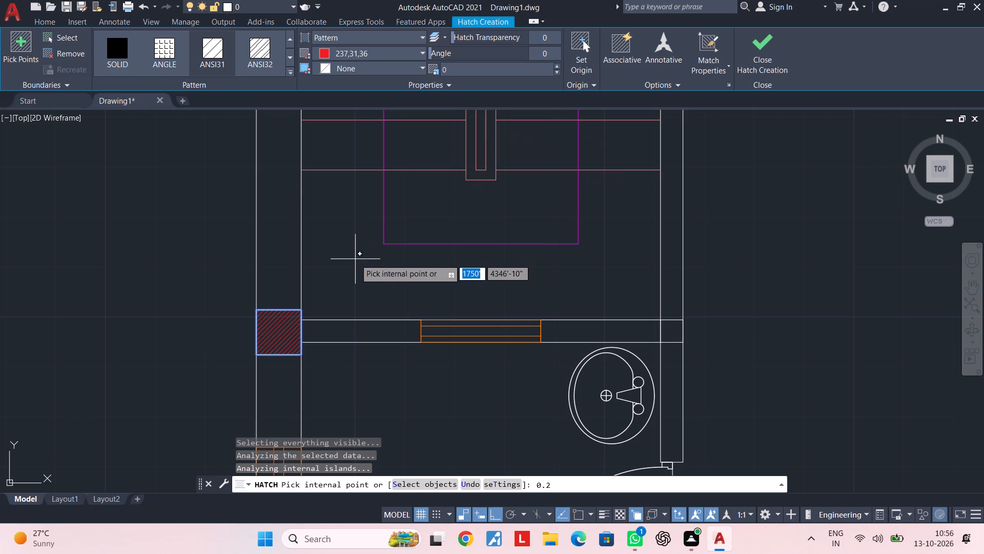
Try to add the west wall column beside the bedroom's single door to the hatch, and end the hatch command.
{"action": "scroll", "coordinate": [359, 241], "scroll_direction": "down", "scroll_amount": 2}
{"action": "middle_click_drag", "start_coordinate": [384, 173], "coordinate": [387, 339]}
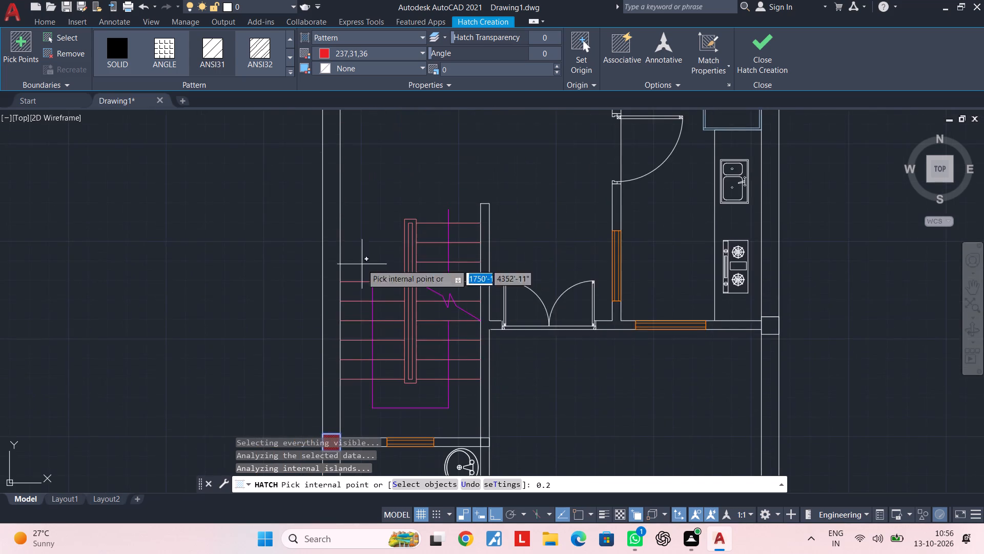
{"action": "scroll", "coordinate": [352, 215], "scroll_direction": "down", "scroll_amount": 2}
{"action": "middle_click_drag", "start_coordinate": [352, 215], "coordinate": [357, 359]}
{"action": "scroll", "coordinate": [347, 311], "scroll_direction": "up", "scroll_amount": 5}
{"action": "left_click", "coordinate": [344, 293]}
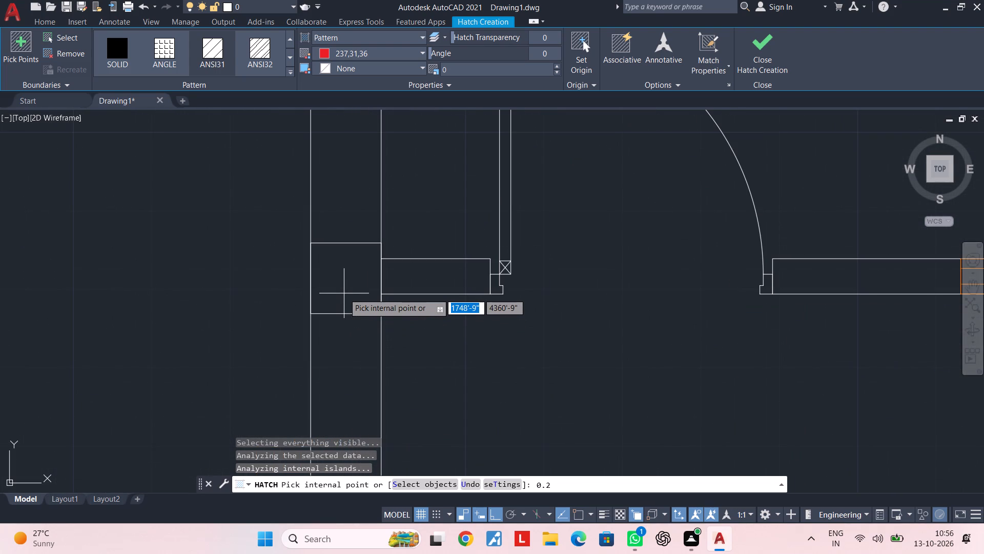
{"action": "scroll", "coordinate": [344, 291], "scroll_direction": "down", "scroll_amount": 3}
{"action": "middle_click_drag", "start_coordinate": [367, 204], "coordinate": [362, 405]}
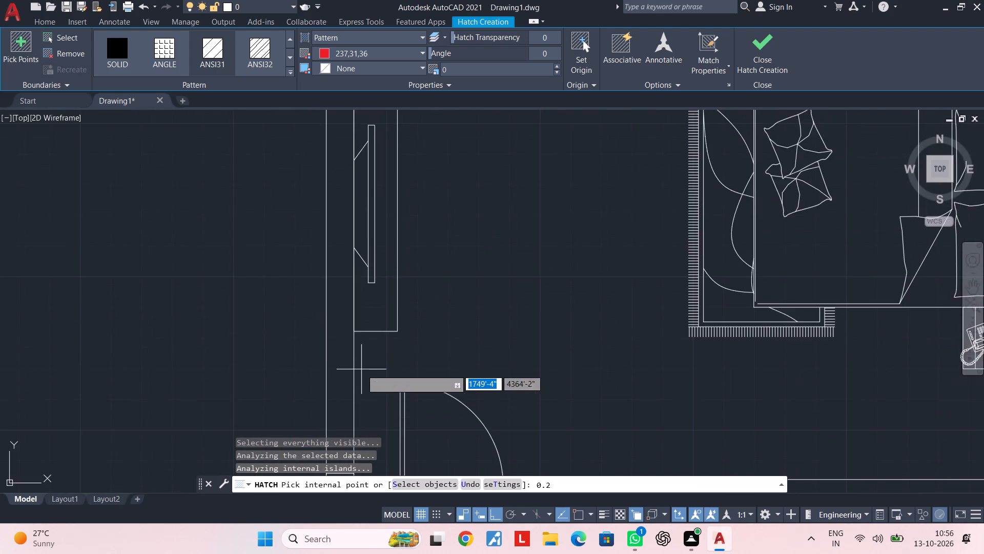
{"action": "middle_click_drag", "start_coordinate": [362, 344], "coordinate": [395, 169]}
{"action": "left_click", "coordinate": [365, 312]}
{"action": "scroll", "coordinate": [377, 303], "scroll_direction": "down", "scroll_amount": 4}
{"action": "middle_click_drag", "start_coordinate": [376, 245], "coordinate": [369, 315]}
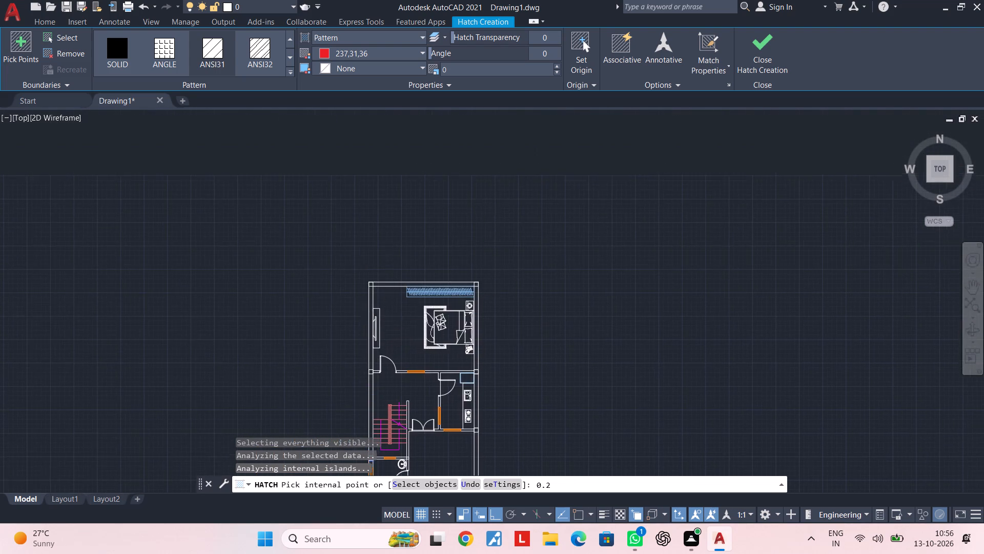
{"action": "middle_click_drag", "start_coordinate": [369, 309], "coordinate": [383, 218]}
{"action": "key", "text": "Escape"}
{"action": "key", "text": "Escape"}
Start a new red hatch and fill the west wall column beside the bedroom's single door.
{"action": "scroll", "coordinate": [380, 280], "scroll_direction": "up", "scroll_amount": 3}
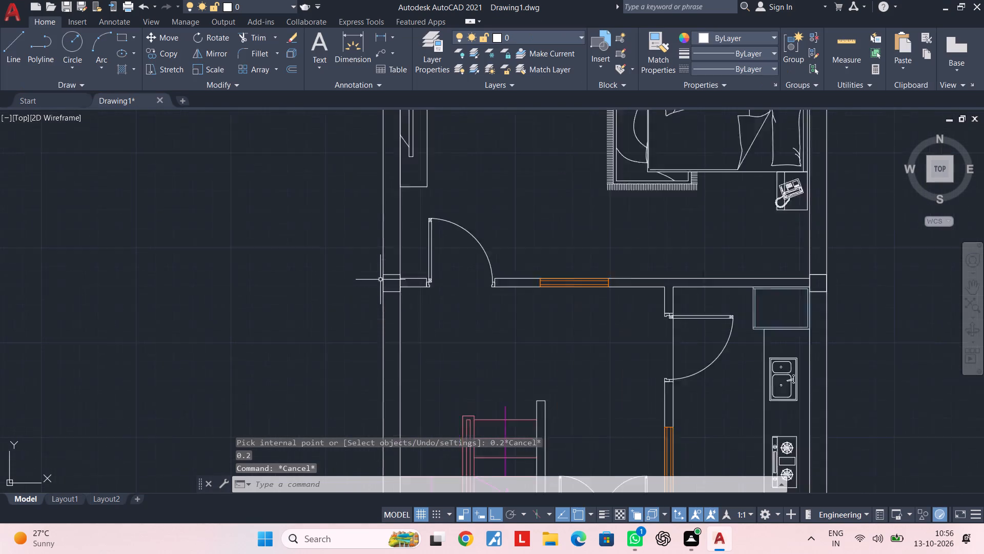
{"action": "scroll", "coordinate": [380, 280], "scroll_direction": "up", "scroll_amount": 1}
{"action": "middle_click_drag", "start_coordinate": [396, 287], "coordinate": [390, 213]}
{"action": "key", "text": "h"}
{"action": "key", "text": "space"}
{"action": "scroll", "coordinate": [399, 247], "scroll_direction": "down", "scroll_amount": 2}
{"action": "middle_click_drag", "start_coordinate": [399, 246], "coordinate": [394, 141]}
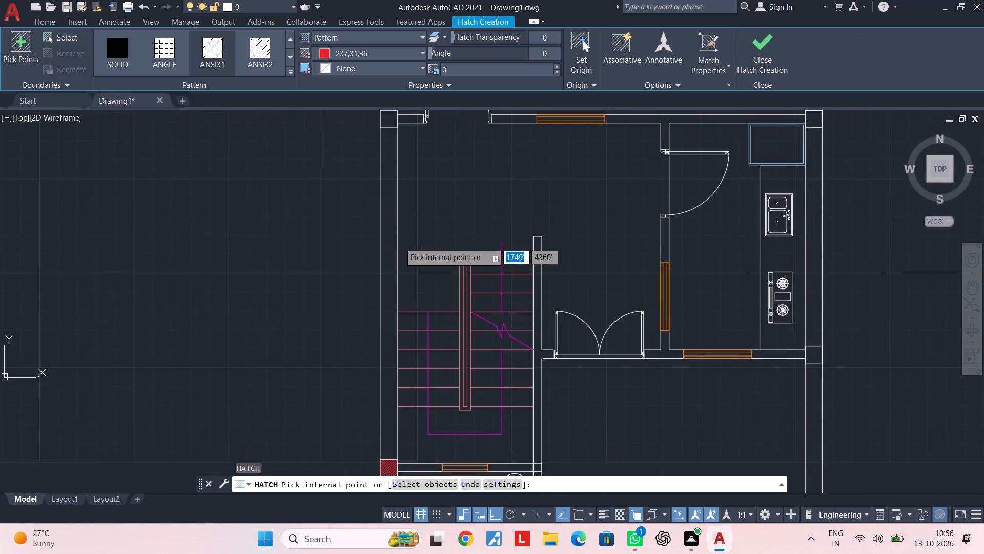
{"action": "scroll", "coordinate": [385, 190], "scroll_direction": "down", "scroll_amount": 1}
{"action": "middle_click_drag", "start_coordinate": [385, 190], "coordinate": [376, 227]}
{"action": "scroll", "coordinate": [377, 199], "scroll_direction": "up", "scroll_amount": 3}
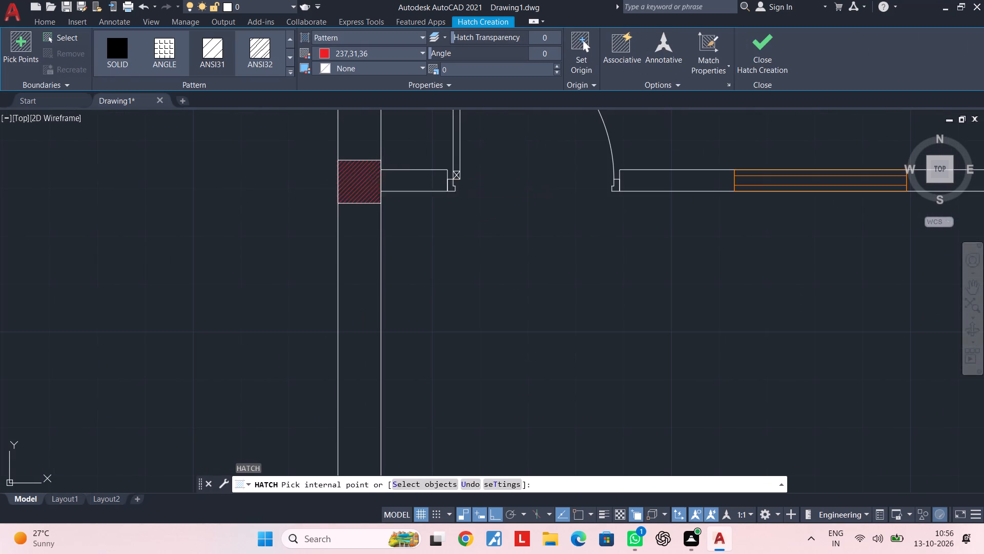
{"action": "left_click", "coordinate": [368, 175]}
Hatch the two columns at the bedroom's northwest and northeast corners.
{"action": "scroll", "coordinate": [368, 175], "scroll_direction": "down", "scroll_amount": 3}
{"action": "middle_click_drag", "start_coordinate": [368, 143], "coordinate": [348, 469]}
{"action": "scroll", "coordinate": [344, 296], "scroll_direction": "up", "scroll_amount": 3}
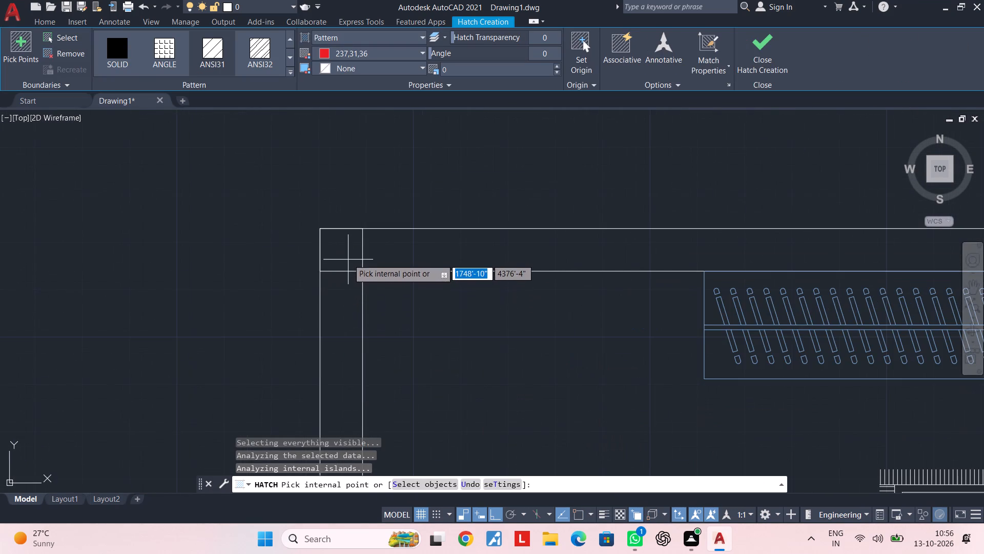
{"action": "left_click", "coordinate": [348, 258]}
{"action": "scroll", "coordinate": [348, 259], "scroll_direction": "down", "scroll_amount": 3}
{"action": "middle_click_drag", "start_coordinate": [436, 301], "coordinate": [292, 267]}
{"action": "scroll", "coordinate": [466, 234], "scroll_direction": "up", "scroll_amount": 4}
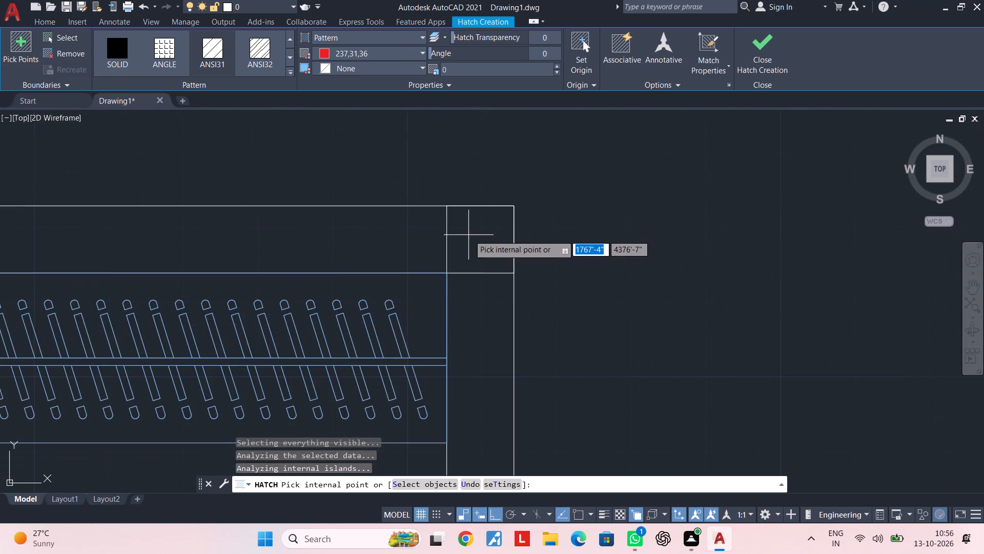
{"action": "left_click", "coordinate": [471, 235]}
Hatch the east wall columns at the bedroom's south wall and at the kitchen's south wall.
{"action": "scroll", "coordinate": [482, 254], "scroll_direction": "down", "scroll_amount": 3}
{"action": "middle_click_drag", "start_coordinate": [494, 292], "coordinate": [502, 122]}
{"action": "scroll", "coordinate": [513, 314], "scroll_direction": "down", "scroll_amount": 2}
{"action": "middle_click_drag", "start_coordinate": [512, 320], "coordinate": [511, 209]}
{"action": "scroll", "coordinate": [502, 246], "scroll_direction": "up", "scroll_amount": 5}
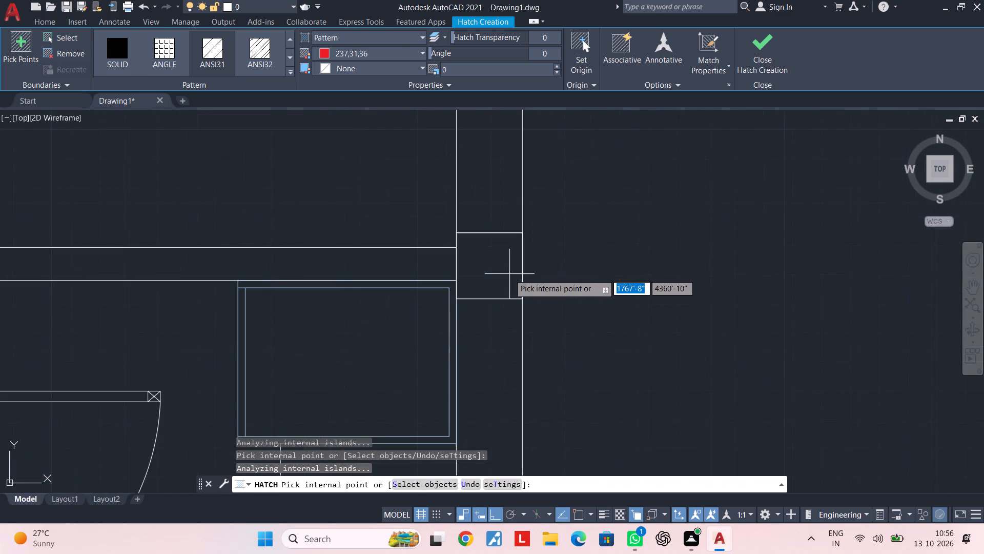
{"action": "left_click", "coordinate": [509, 274]}
{"action": "scroll", "coordinate": [516, 322], "scroll_direction": "down", "scroll_amount": 3}
{"action": "middle_click_drag", "start_coordinate": [517, 326], "coordinate": [528, 168]}
{"action": "middle_click_drag", "start_coordinate": [517, 295], "coordinate": [522, 204]}
{"action": "scroll", "coordinate": [516, 287], "scroll_direction": "up", "scroll_amount": 2}
{"action": "left_click", "coordinate": [532, 283]}
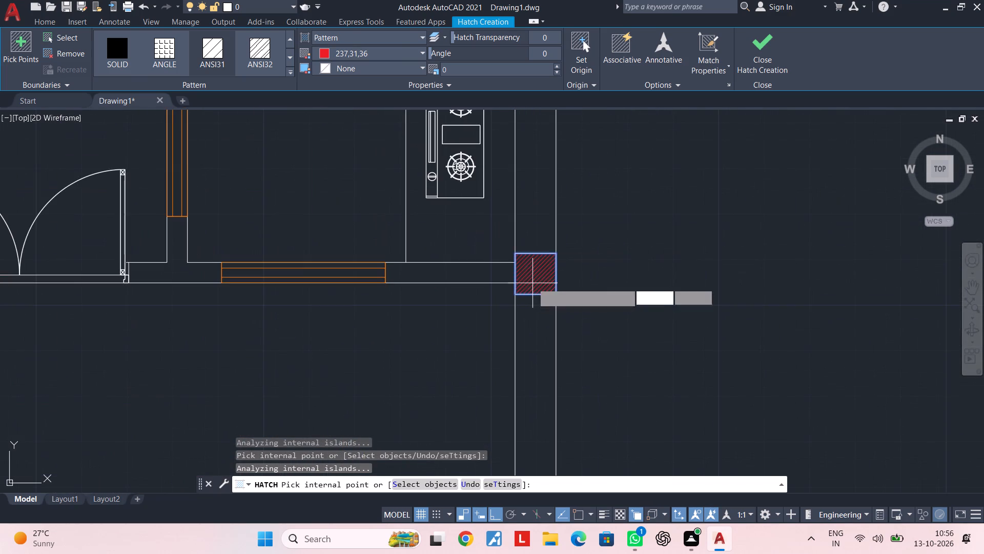
Hatch the east wall columns in line with the living room's north wall and its south wall.
{"action": "scroll", "coordinate": [530, 324], "scroll_direction": "down", "scroll_amount": 3}
{"action": "middle_click_drag", "start_coordinate": [528, 324], "coordinate": [527, 201]}
{"action": "middle_click_drag", "start_coordinate": [528, 291], "coordinate": [525, 243]}
{"action": "scroll", "coordinate": [536, 287], "scroll_direction": "up", "scroll_amount": 2}
{"action": "left_click", "coordinate": [509, 274]}
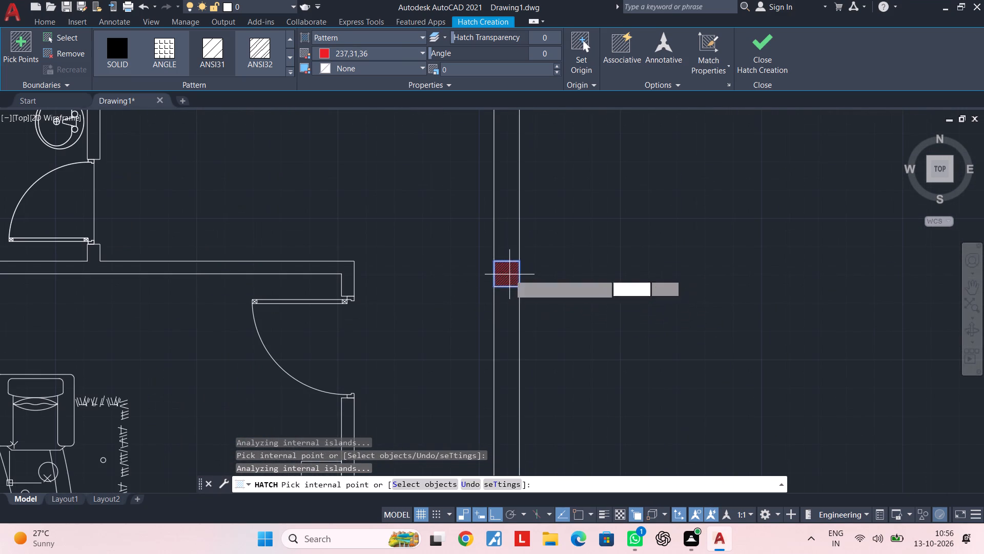
{"action": "scroll", "coordinate": [509, 316], "scroll_direction": "down", "scroll_amount": 3}
{"action": "middle_click_drag", "start_coordinate": [509, 319], "coordinate": [519, 179]}
{"action": "scroll", "coordinate": [504, 287], "scroll_direction": "up", "scroll_amount": 5}
{"action": "left_click", "coordinate": [552, 276]}
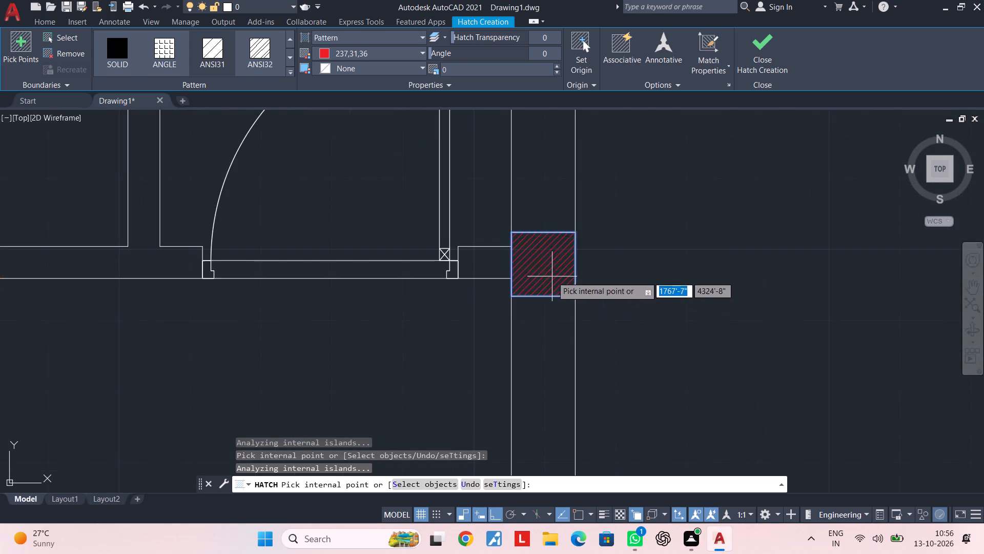
Hatch the columns at the house's southeast and southwest corners.
{"action": "scroll", "coordinate": [544, 342], "scroll_direction": "down", "scroll_amount": 3}
{"action": "middle_click_drag", "start_coordinate": [549, 336], "coordinate": [553, 202]}
{"action": "scroll", "coordinate": [550, 288], "scroll_direction": "up", "scroll_amount": 3}
{"action": "left_click", "coordinate": [550, 342]}
{"action": "scroll", "coordinate": [547, 343], "scroll_direction": "down", "scroll_amount": 4}
{"action": "middle_click_drag", "start_coordinate": [460, 336], "coordinate": [734, 314]}
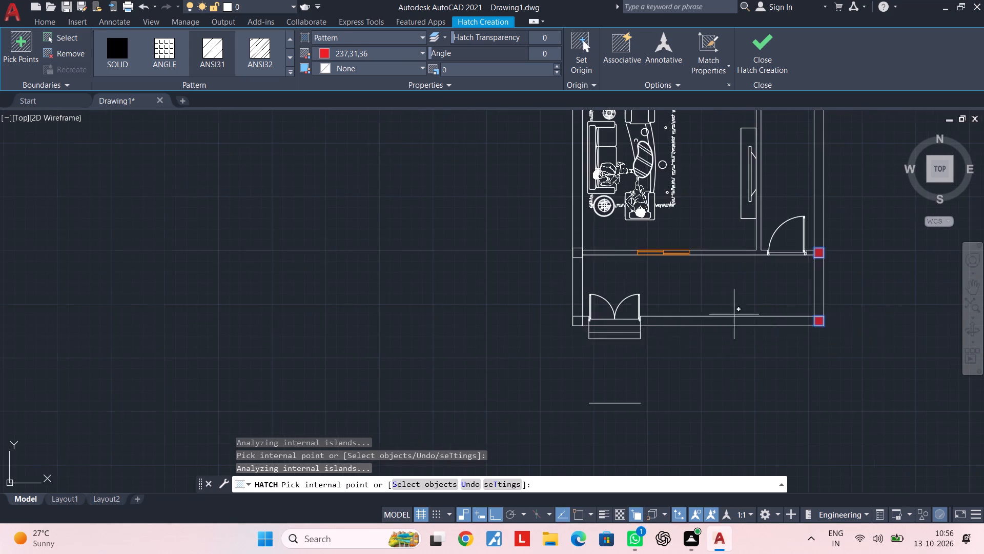
{"action": "scroll", "coordinate": [574, 323], "scroll_direction": "up", "scroll_amount": 4}
{"action": "left_click", "coordinate": [581, 323]}
Hatch the west wall columns at the living room's south wall and at the bathroom's south wall.
{"action": "scroll", "coordinate": [576, 248], "scroll_direction": "down", "scroll_amount": 2}
{"action": "middle_click_drag", "start_coordinate": [576, 248], "coordinate": [543, 429]}
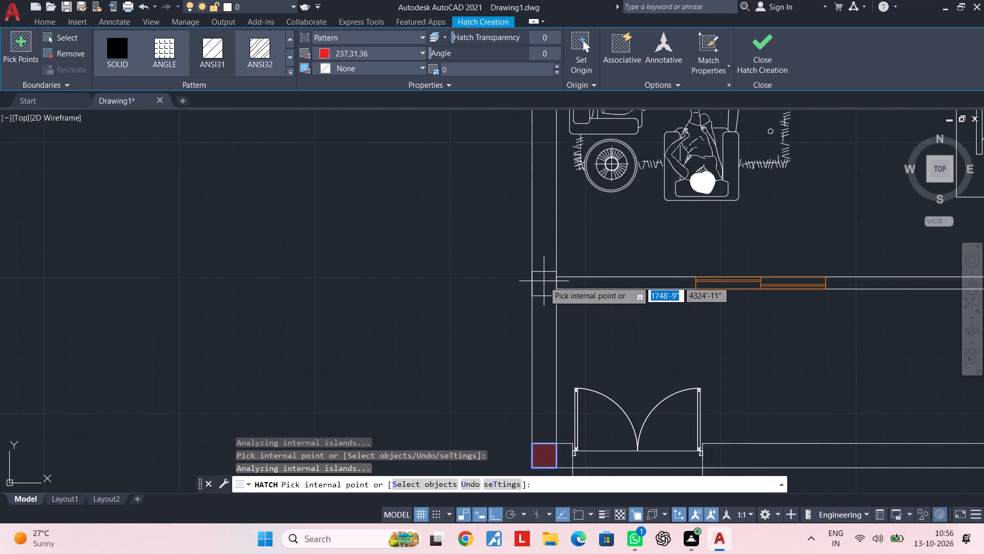
{"action": "scroll", "coordinate": [544, 281], "scroll_direction": "up", "scroll_amount": 1}
{"action": "left_click", "coordinate": [544, 281]}
{"action": "scroll", "coordinate": [550, 277], "scroll_direction": "down", "scroll_amount": 3}
{"action": "middle_click_drag", "start_coordinate": [563, 213], "coordinate": [521, 448]}
{"action": "scroll", "coordinate": [508, 327], "scroll_direction": "up", "scroll_amount": 2}
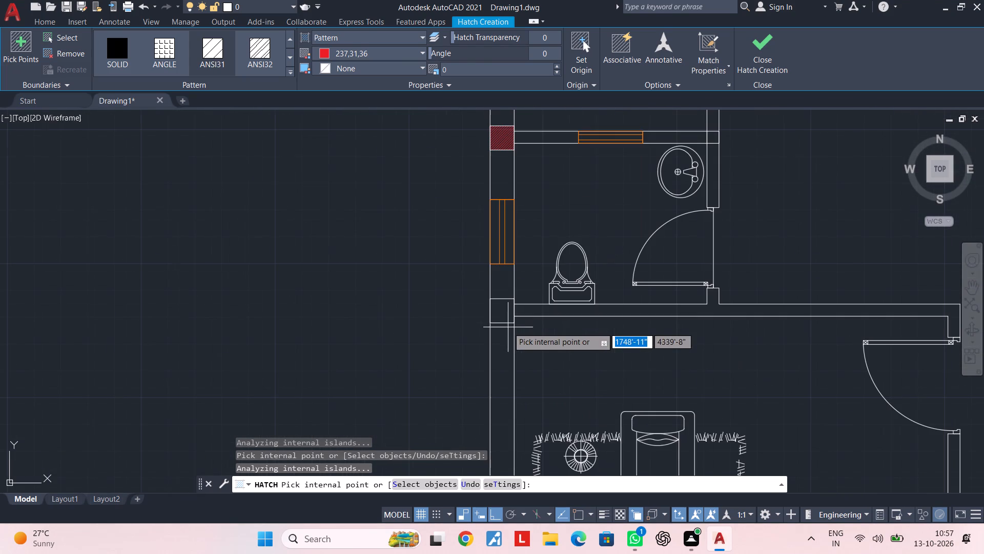
{"action": "left_click", "coordinate": [505, 313]}
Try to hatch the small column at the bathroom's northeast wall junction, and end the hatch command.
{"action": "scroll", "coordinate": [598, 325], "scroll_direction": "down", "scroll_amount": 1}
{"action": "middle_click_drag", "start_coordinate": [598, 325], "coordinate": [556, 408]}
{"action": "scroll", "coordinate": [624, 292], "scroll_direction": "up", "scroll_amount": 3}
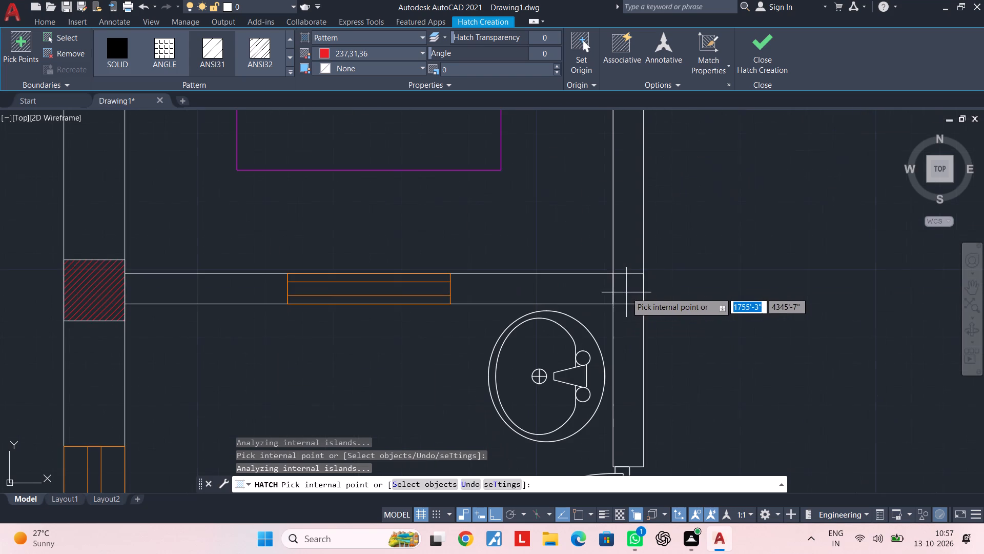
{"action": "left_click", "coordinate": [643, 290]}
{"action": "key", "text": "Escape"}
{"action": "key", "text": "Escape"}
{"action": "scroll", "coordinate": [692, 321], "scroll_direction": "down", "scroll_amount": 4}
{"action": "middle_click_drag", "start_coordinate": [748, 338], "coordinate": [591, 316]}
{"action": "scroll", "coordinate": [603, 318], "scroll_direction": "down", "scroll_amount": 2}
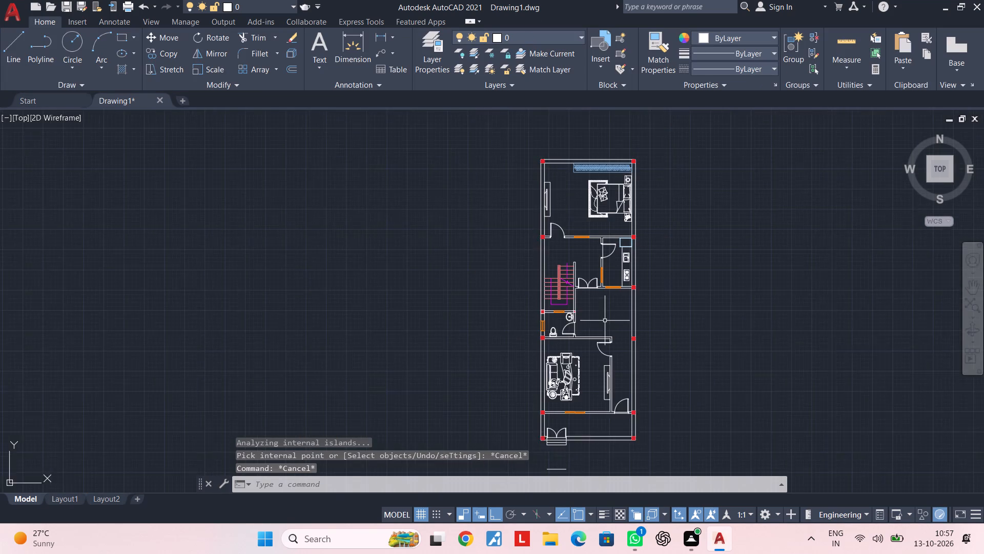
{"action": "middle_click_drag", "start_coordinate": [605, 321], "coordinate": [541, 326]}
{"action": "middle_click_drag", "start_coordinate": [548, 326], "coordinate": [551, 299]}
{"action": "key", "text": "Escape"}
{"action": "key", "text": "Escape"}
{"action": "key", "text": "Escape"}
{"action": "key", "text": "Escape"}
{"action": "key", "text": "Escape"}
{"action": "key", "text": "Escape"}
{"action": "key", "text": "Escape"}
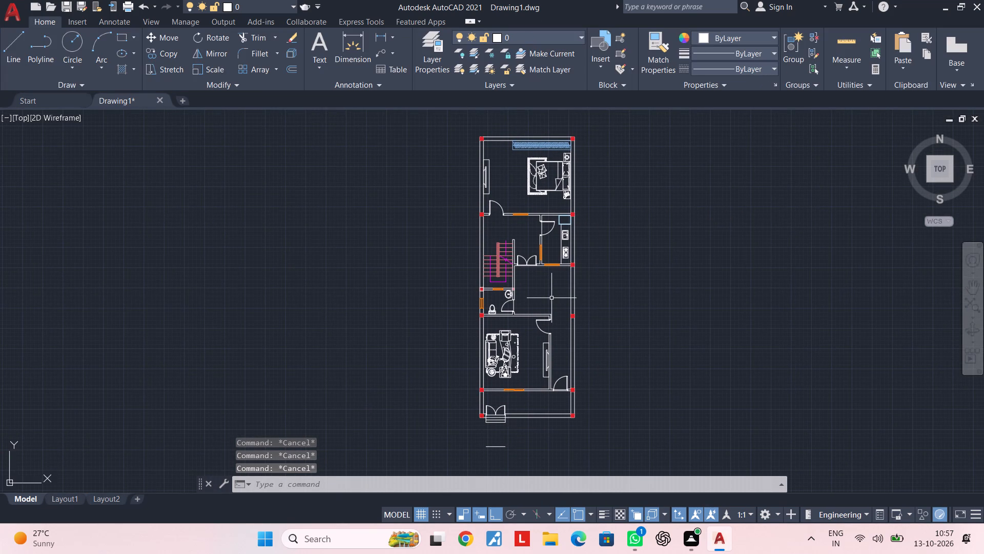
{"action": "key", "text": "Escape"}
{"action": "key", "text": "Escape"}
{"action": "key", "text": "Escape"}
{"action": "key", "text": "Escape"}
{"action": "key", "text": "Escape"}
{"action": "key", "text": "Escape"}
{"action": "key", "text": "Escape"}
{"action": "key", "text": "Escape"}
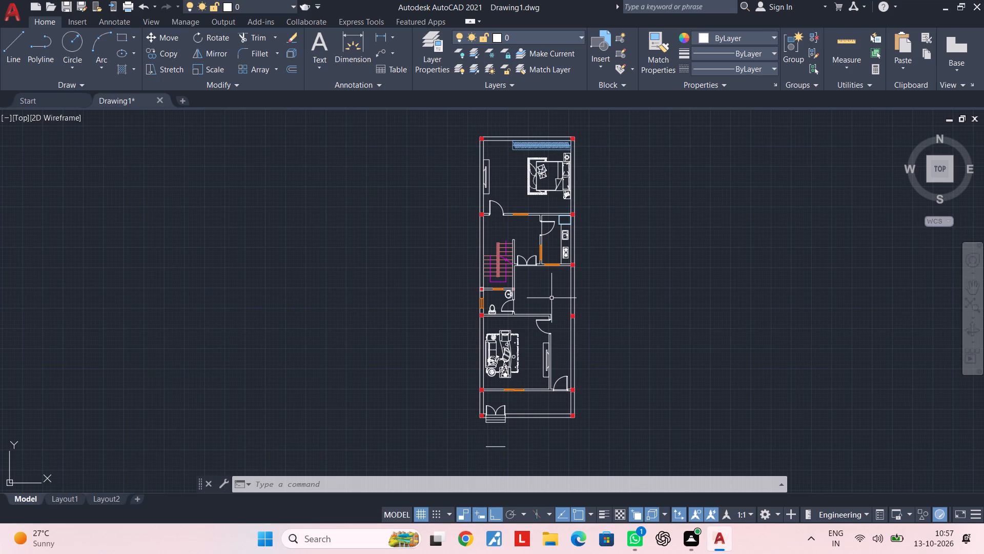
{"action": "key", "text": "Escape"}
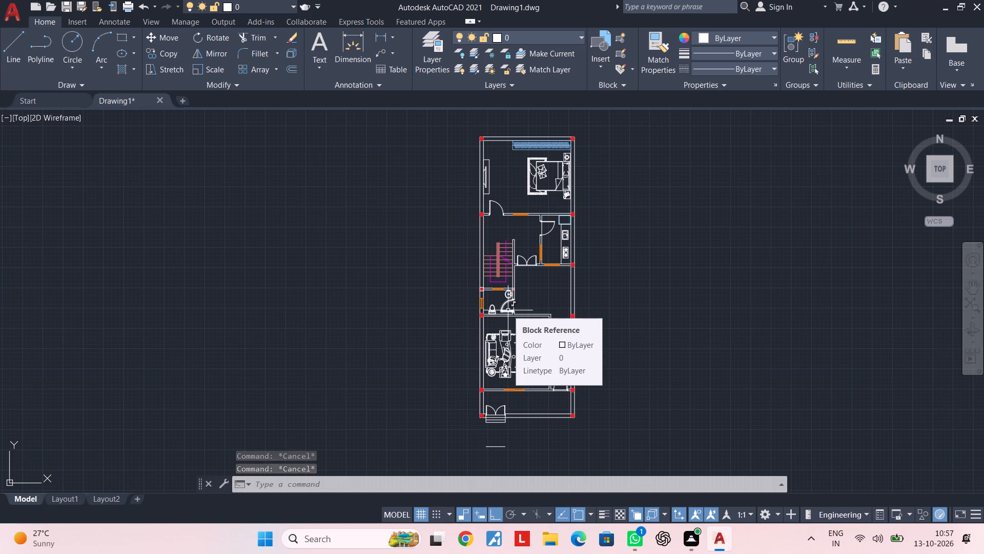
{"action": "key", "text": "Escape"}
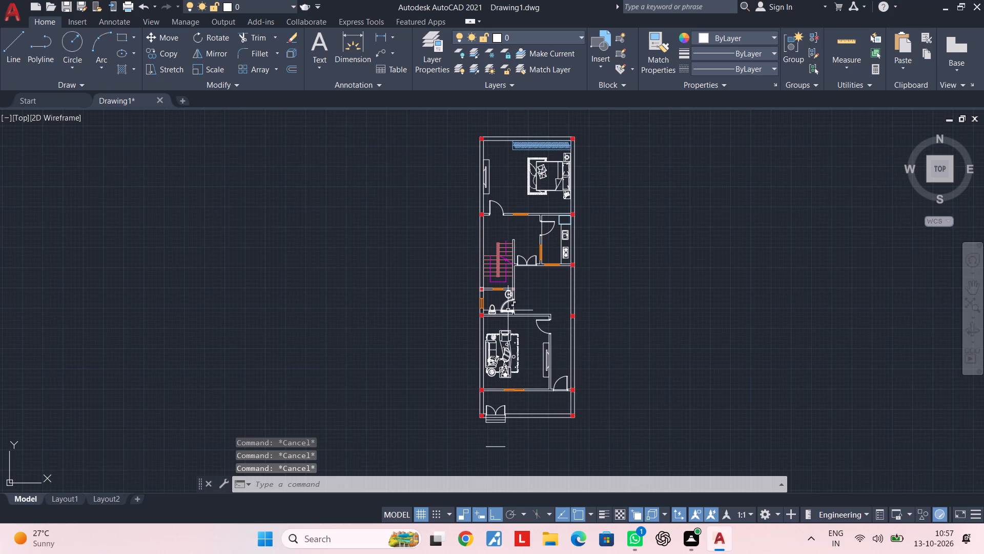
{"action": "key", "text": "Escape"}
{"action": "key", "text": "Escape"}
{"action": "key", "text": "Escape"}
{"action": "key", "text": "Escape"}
Inspect the hatched columns throughout the floor plan, from the bedroom, staircase and bathroom walls down to the front entrance wall.
{"action": "scroll", "coordinate": [521, 302], "scroll_direction": "up", "scroll_amount": 3}
{"action": "middle_click_drag", "start_coordinate": [548, 302], "coordinate": [479, 361]}
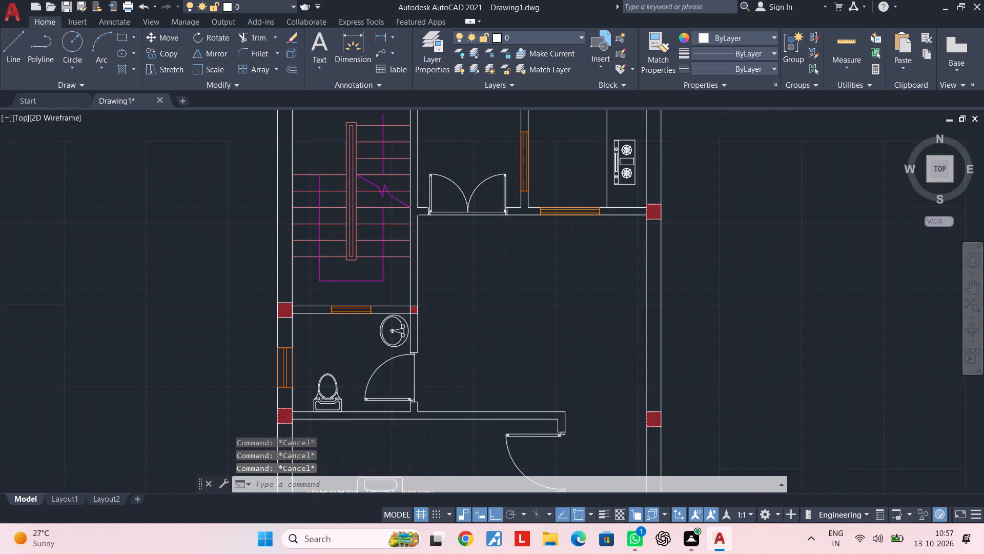
{"action": "middle_click_drag", "start_coordinate": [546, 292], "coordinate": [496, 399]}
{"action": "scroll", "coordinate": [509, 327], "scroll_direction": "down", "scroll_amount": 1}
{"action": "middle_click_drag", "start_coordinate": [509, 327], "coordinate": [480, 396]}
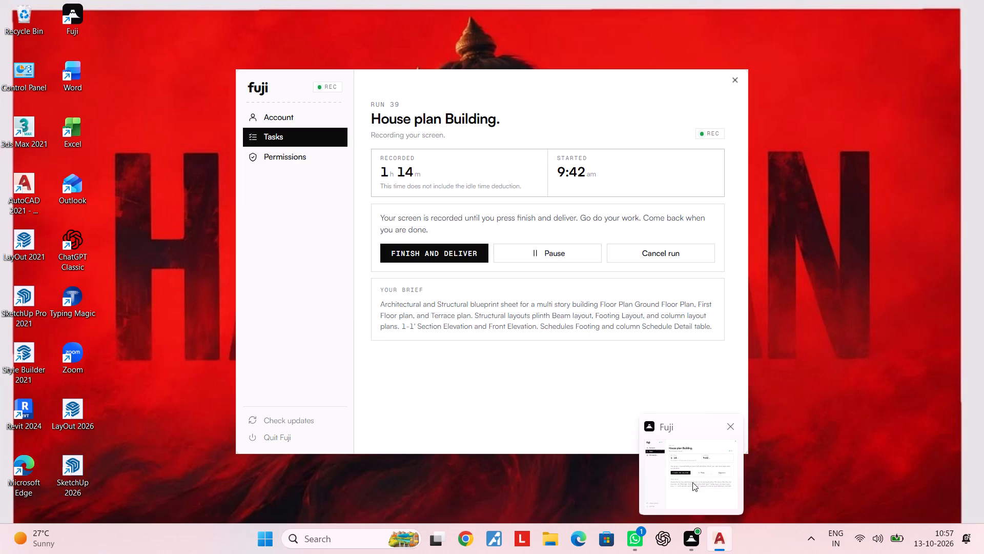
{"action": "key", "text": "Escape"}
{"action": "key", "text": "Escape"}
{"action": "key", "text": "Escape"}
{"action": "middle_click_drag", "start_coordinate": [483, 248], "coordinate": [483, 415]}
{"action": "scroll", "coordinate": [476, 395], "scroll_direction": "down", "scroll_amount": 2}
{"action": "middle_click_drag", "start_coordinate": [476, 395], "coordinate": [498, 340]}
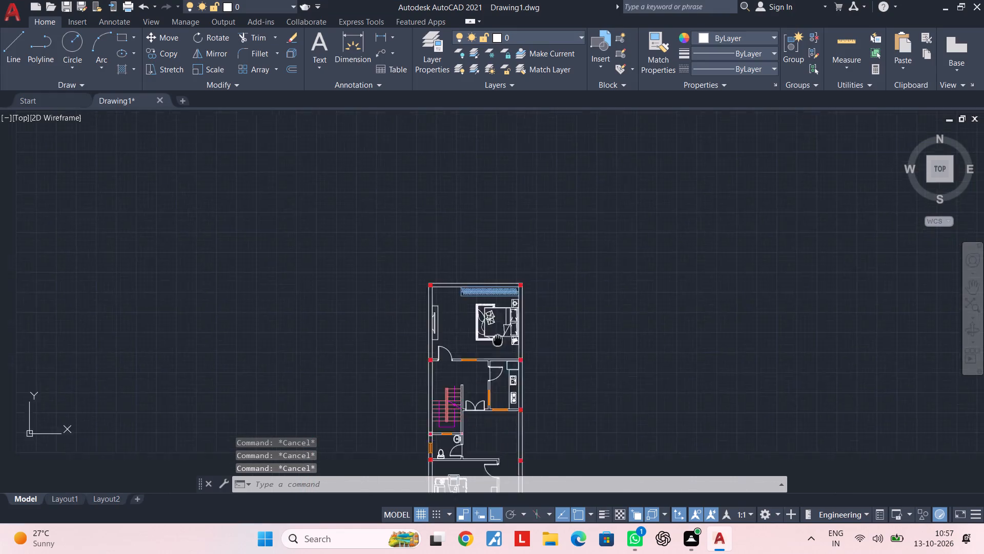
{"action": "middle_click_drag", "start_coordinate": [498, 340], "coordinate": [528, 278]}
{"action": "middle_click_drag", "start_coordinate": [543, 366], "coordinate": [553, 262]}
{"action": "middle_click_drag", "start_coordinate": [547, 324], "coordinate": [544, 271]}
{"action": "middle_click_drag", "start_coordinate": [536, 295], "coordinate": [506, 323]}
{"action": "scroll", "coordinate": [483, 358], "scroll_direction": "up", "scroll_amount": 4}
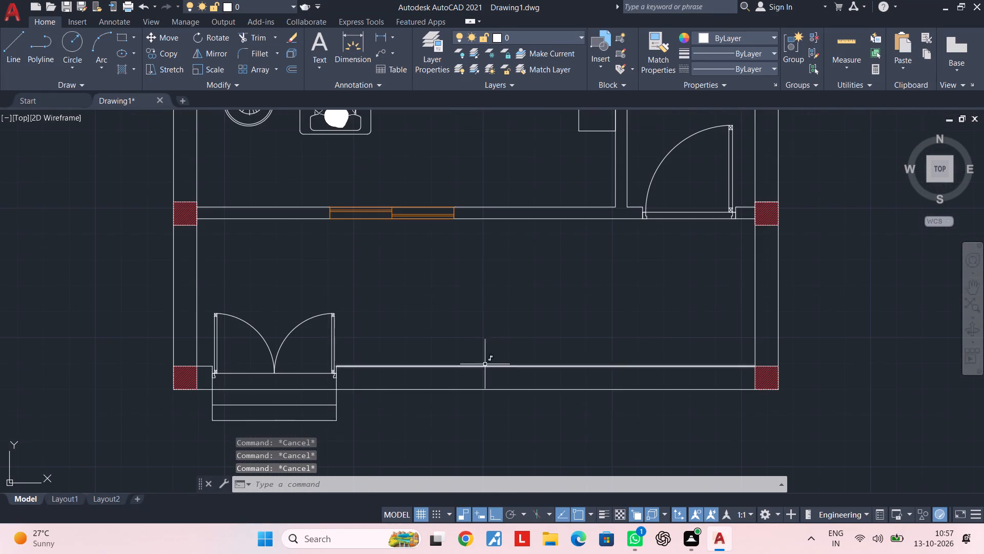
{"action": "middle_click_drag", "start_coordinate": [624, 347], "coordinate": [572, 445]}
{"action": "scroll", "coordinate": [599, 386], "scroll_direction": "down", "scroll_amount": 2}
{"action": "middle_click_drag", "start_coordinate": [594, 262], "coordinate": [532, 418]}
{"action": "middle_click_drag", "start_coordinate": [531, 346], "coordinate": [514, 399]}
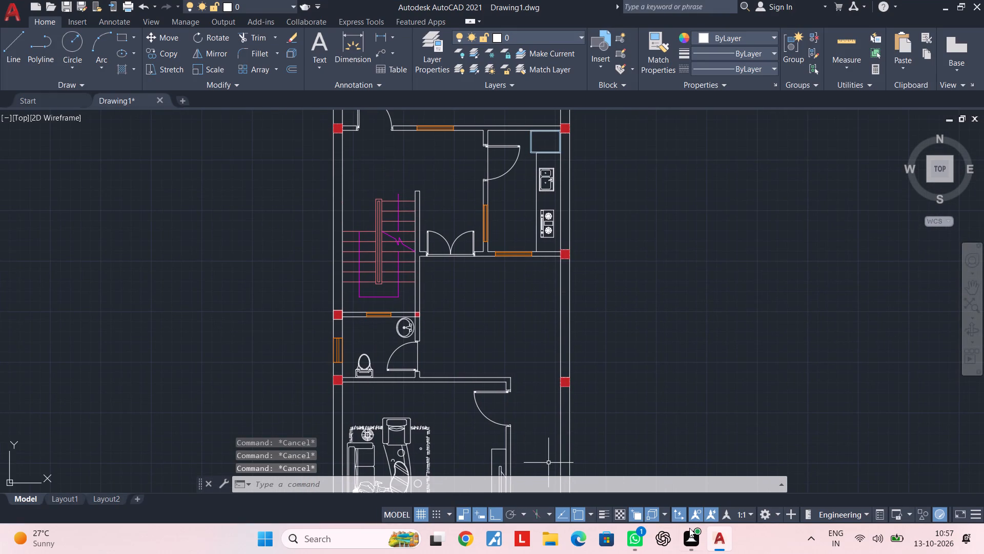
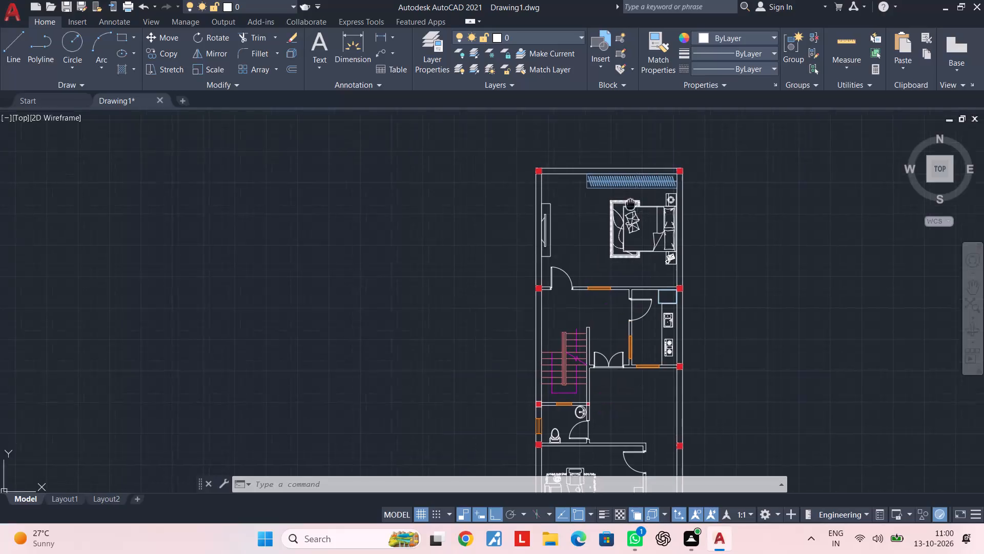
Look over the floor plan from the bedroom through the stair, kitchen and toilet areas.
{"action": "middle_click_drag", "start_coordinate": [626, 209], "coordinate": [590, 256]}
{"action": "scroll", "coordinate": [579, 253], "scroll_direction": "up", "scroll_amount": 3}
{"action": "middle_click_drag", "start_coordinate": [577, 213], "coordinate": [537, 268]}
{"action": "key", "text": "Escape"}
{"action": "key", "text": "Escape"}
{"action": "middle_click_drag", "start_coordinate": [564, 295], "coordinate": [536, 162]}
{"action": "key", "text": "Escape"}
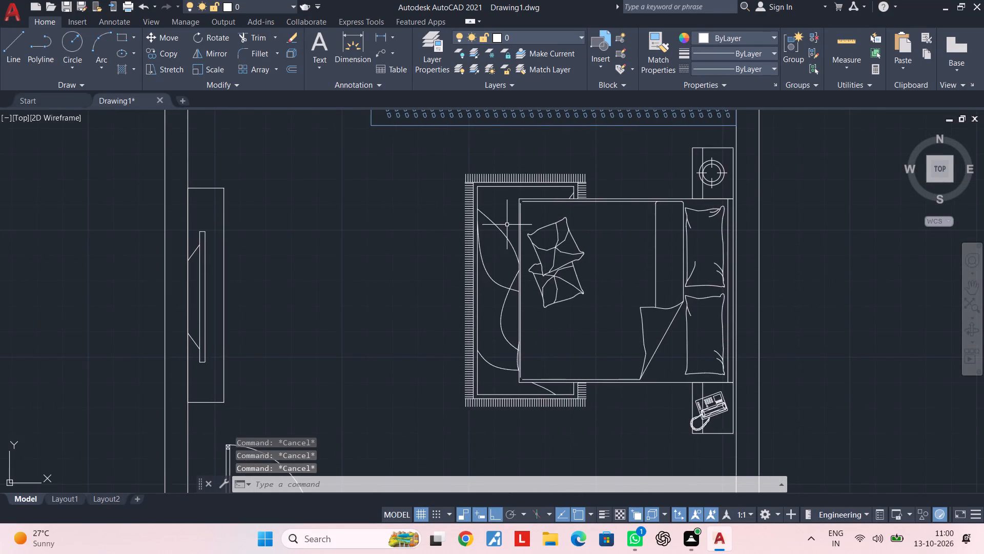
{"action": "scroll", "coordinate": [506, 227], "scroll_direction": "down", "scroll_amount": 2}
{"action": "middle_click_drag", "start_coordinate": [506, 230], "coordinate": [433, 227]}
{"action": "middle_click_drag", "start_coordinate": [413, 246], "coordinate": [436, 183]}
{"action": "key", "text": "Escape"}
{"action": "middle_click_drag", "start_coordinate": [454, 255], "coordinate": [441, 210]}
{"action": "key", "text": "Escape"}
{"action": "key", "text": "Escape"}
{"action": "key", "text": "Escape"}
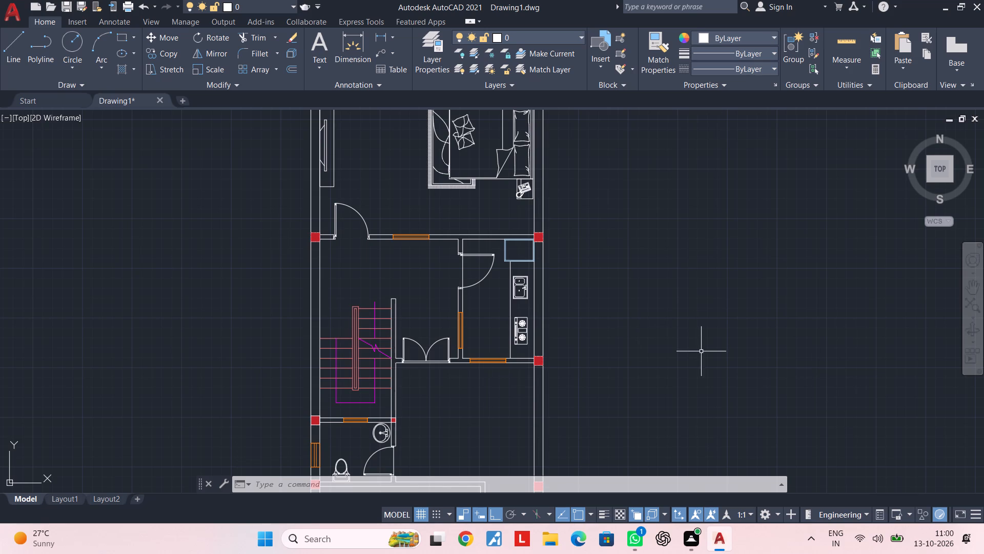
{"action": "scroll", "coordinate": [707, 330], "scroll_direction": "down", "scroll_amount": 1}
{"action": "middle_click_drag", "start_coordinate": [706, 315], "coordinate": [608, 315]}
{"action": "middle_click_drag", "start_coordinate": [562, 292], "coordinate": [543, 285]}
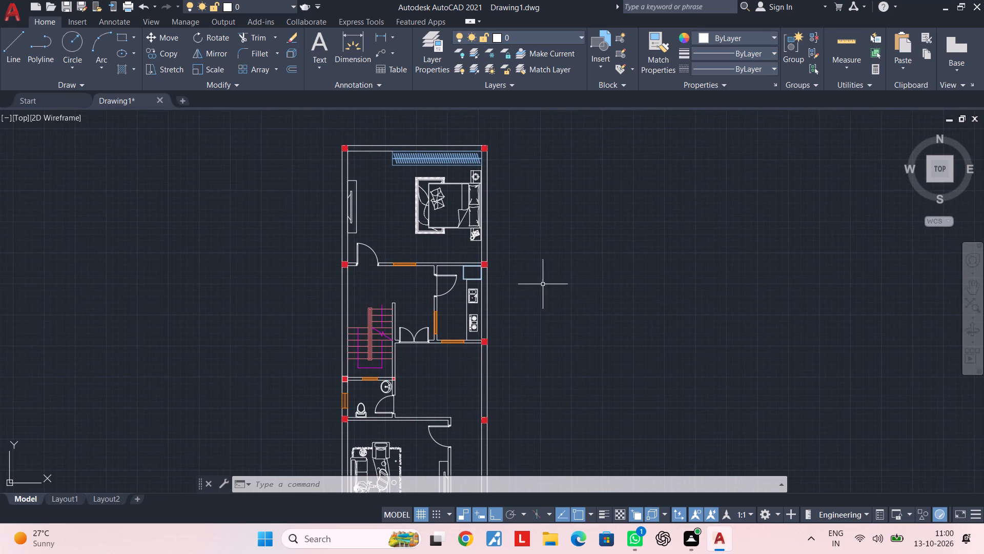
{"action": "middle_click_drag", "start_coordinate": [554, 273], "coordinate": [537, 287]}
{"action": "middle_click_drag", "start_coordinate": [523, 279], "coordinate": [526, 256]}
{"action": "middle_click_drag", "start_coordinate": [537, 260], "coordinate": [522, 243]}
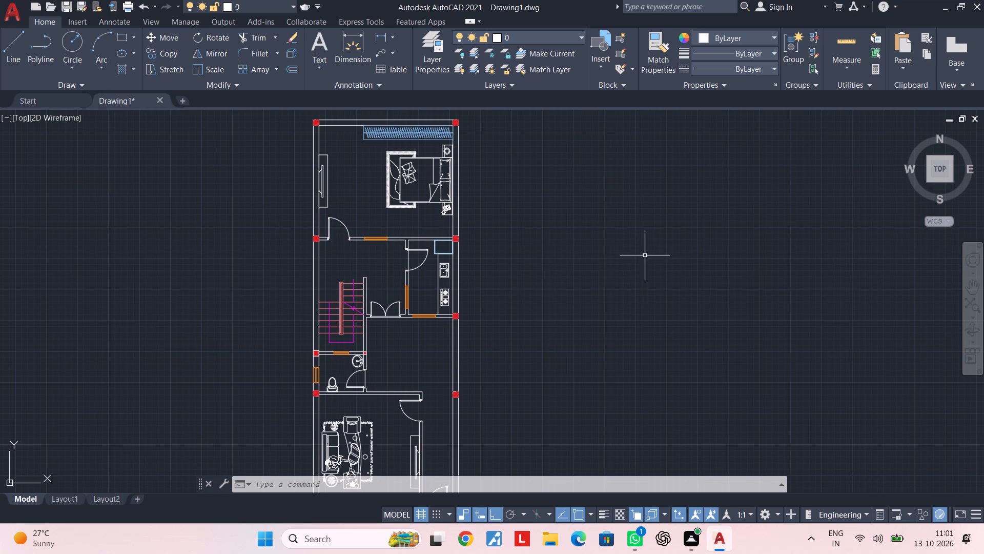
{"action": "scroll", "coordinate": [400, 246], "scroll_direction": "up", "scroll_amount": 2}
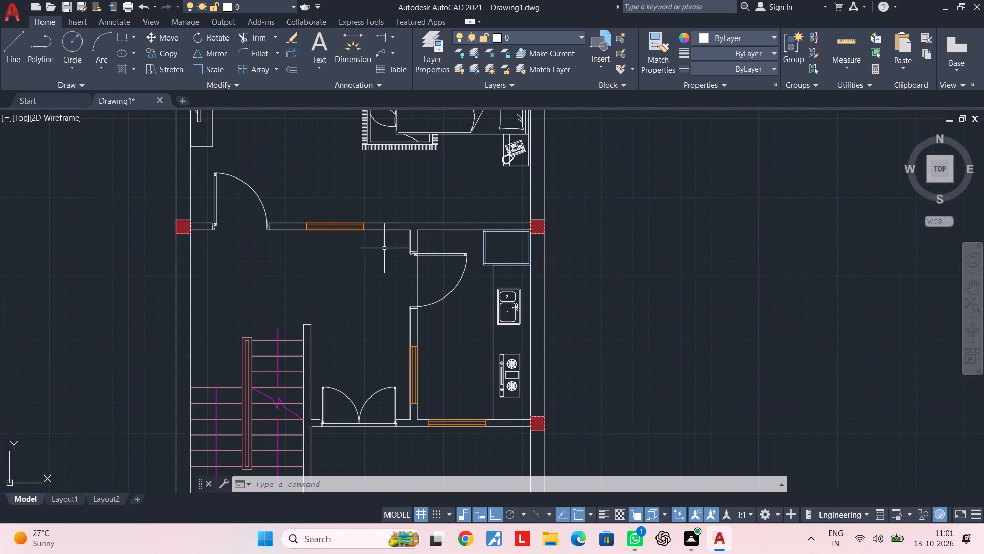
{"action": "middle_click_drag", "start_coordinate": [350, 251], "coordinate": [412, 242]}
{"action": "scroll", "coordinate": [414, 242], "scroll_direction": "up", "scroll_amount": 1}
{"action": "scroll", "coordinate": [445, 245], "scroll_direction": "down", "scroll_amount": 4}
{"action": "middle_click_drag", "start_coordinate": [458, 247], "coordinate": [454, 184]}
{"action": "middle_click_drag", "start_coordinate": [550, 224], "coordinate": [487, 266]}
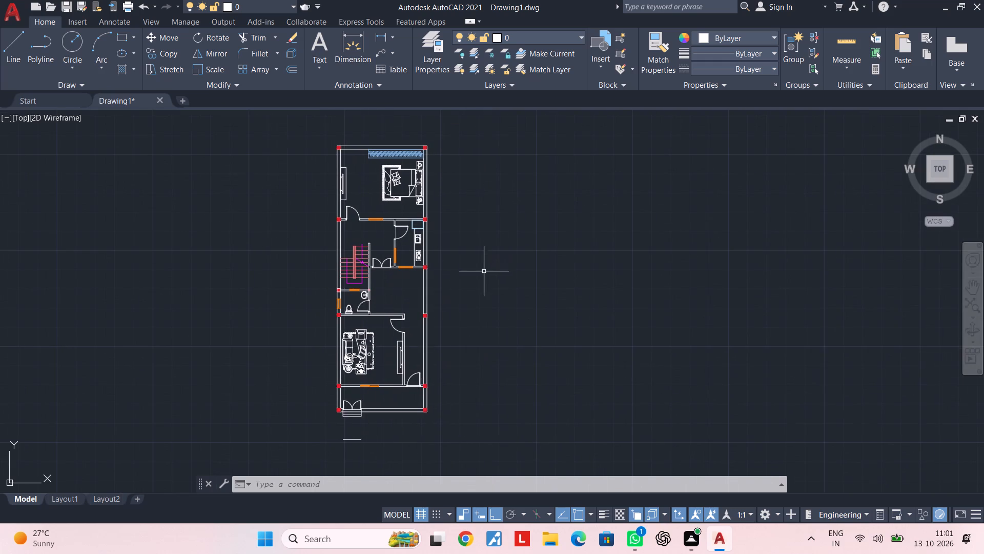
Erase the stray horizontal line lying below the front entrance steps of the floor plan.
{"action": "middle_click_drag", "start_coordinate": [419, 362], "coordinate": [516, 163]}
{"action": "scroll", "coordinate": [429, 287], "scroll_direction": "up", "scroll_amount": 2}
{"action": "middle_click_drag", "start_coordinate": [479, 265], "coordinate": [477, 275]}
{"action": "middle_click_drag", "start_coordinate": [505, 223], "coordinate": [485, 292]}
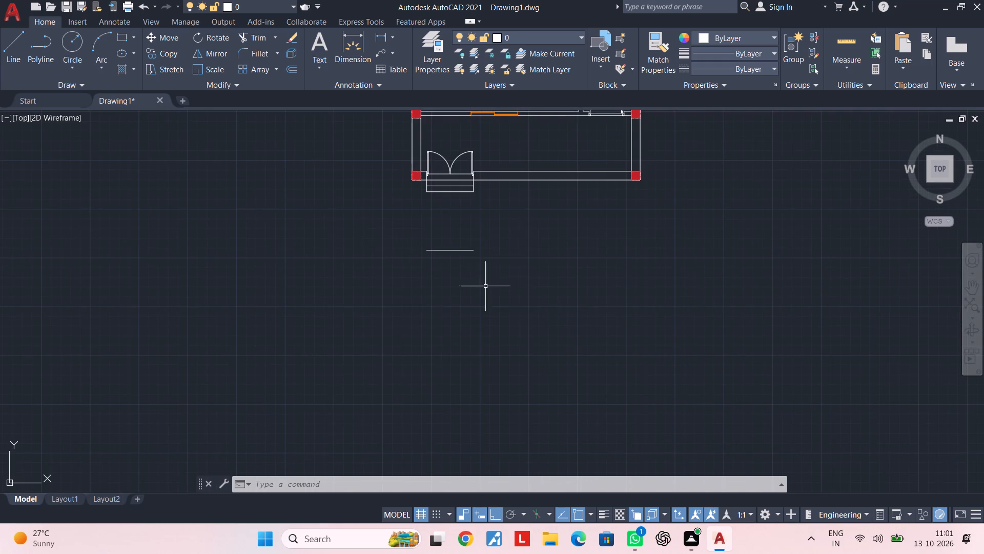
{"action": "left_click_drag", "start_coordinate": [517, 213], "coordinate": [461, 267]}
{"action": "left_click", "coordinate": [341, 347]}
{"action": "key", "text": "Delete"}
{"action": "key", "text": "Escape"}
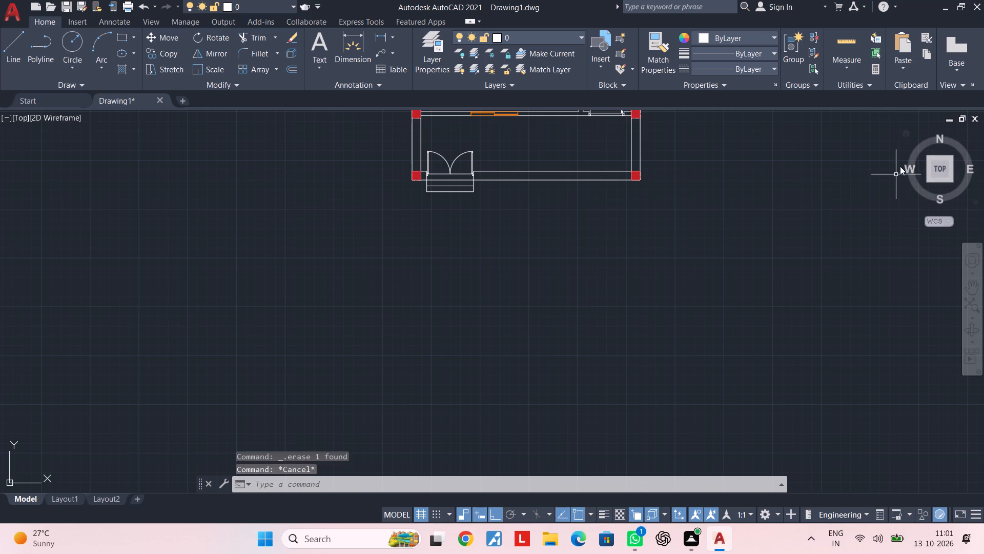
{"action": "key", "text": "Escape"}
{"action": "key", "text": "Escape"}
Copy the entire floor plan horizontally about 31'-11" to the east of the original.
{"action": "scroll", "coordinate": [490, 226], "scroll_direction": "down", "scroll_amount": 2}
{"action": "middle_click_drag", "start_coordinate": [492, 226], "coordinate": [488, 320]}
{"action": "scroll", "coordinate": [519, 258], "scroll_direction": "down", "scroll_amount": 1}
{"action": "middle_click_drag", "start_coordinate": [519, 258], "coordinate": [516, 330]}
{"action": "middle_click_drag", "start_coordinate": [536, 280], "coordinate": [535, 246]}
{"action": "key", "text": "Escape"}
{"action": "key", "text": "Escape"}
{"action": "left_click", "coordinate": [555, 140]}
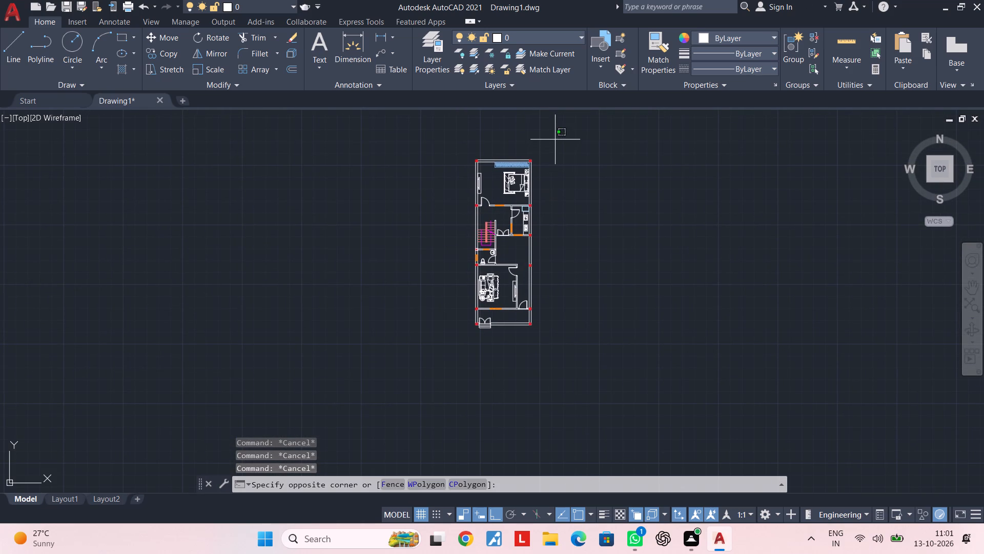
{"action": "left_click", "coordinate": [445, 355]}
{"action": "type", "text": "co"}
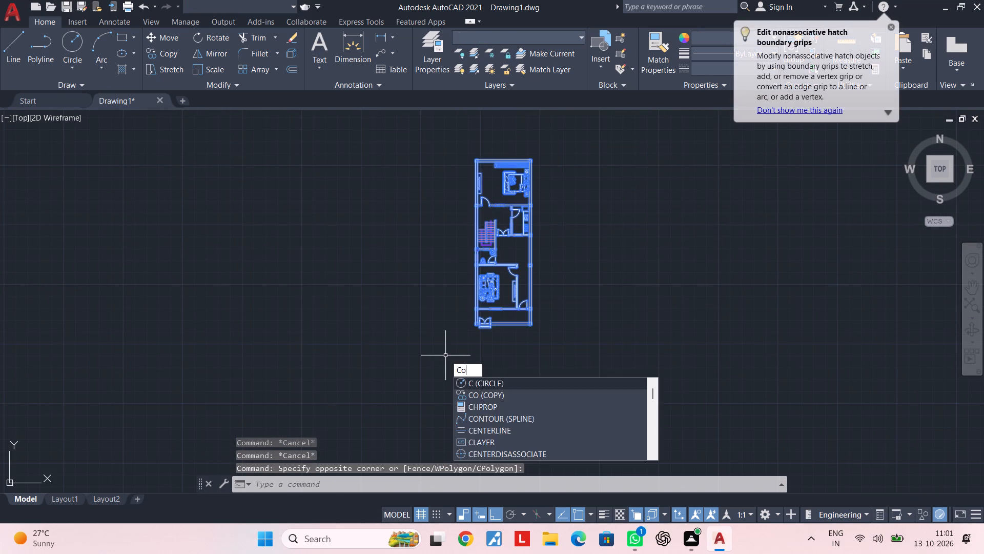
{"action": "key", "text": "space"}
{"action": "left_click", "coordinate": [445, 355]}
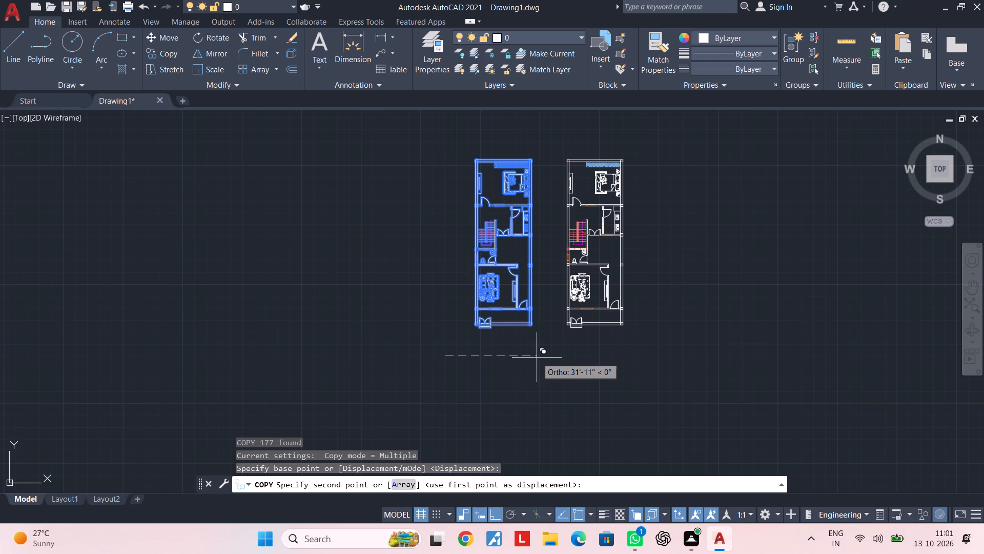
{"action": "left_click", "coordinate": [537, 358]}
{"action": "key", "text": "Escape"}
{"action": "key", "text": "Escape"}
{"action": "key", "text": "Escape"}
{"action": "key", "text": "Escape"}
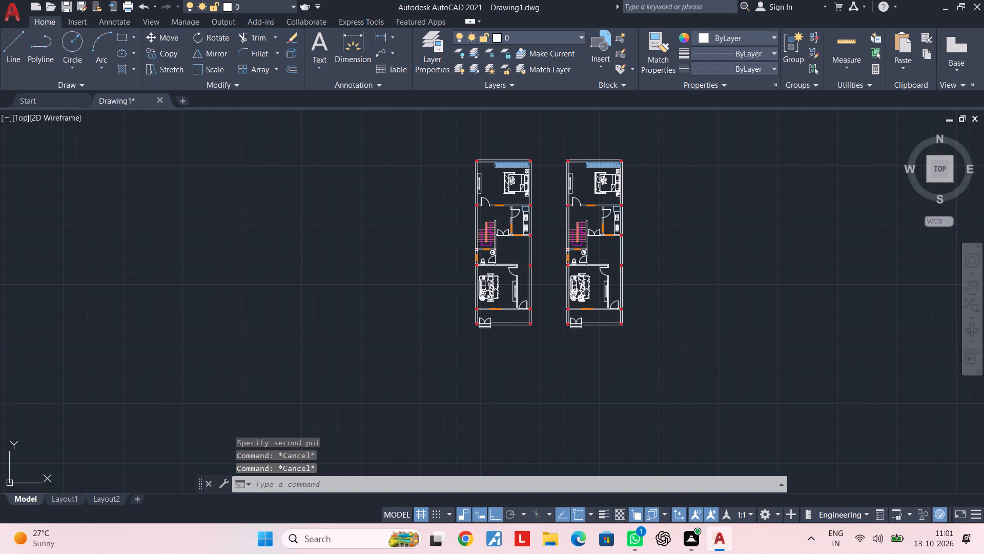
{"action": "key", "text": "Escape"}
Erase the double entrance door and the horizontal entrance step lines in the copied plan.
{"action": "scroll", "coordinate": [576, 314], "scroll_direction": "up", "scroll_amount": 4}
{"action": "middle_click_drag", "start_coordinate": [608, 370], "coordinate": [602, 341]}
{"action": "key", "text": "Escape"}
{"action": "key", "text": "Escape"}
{"action": "key", "text": "Escape"}
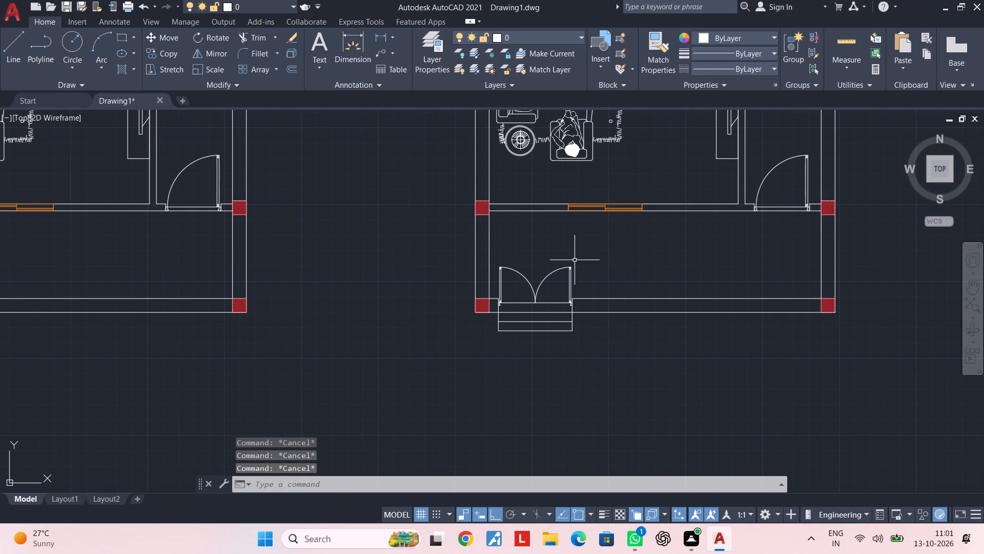
{"action": "left_click", "coordinate": [576, 265]}
{"action": "left_click", "coordinate": [546, 284]}
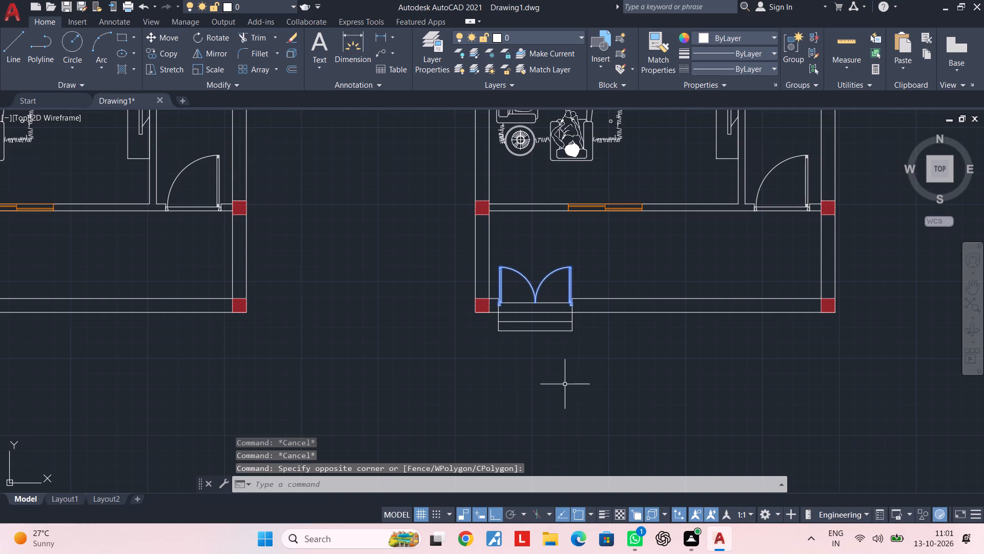
{"action": "left_click", "coordinate": [557, 374]}
{"action": "left_click", "coordinate": [538, 286]}
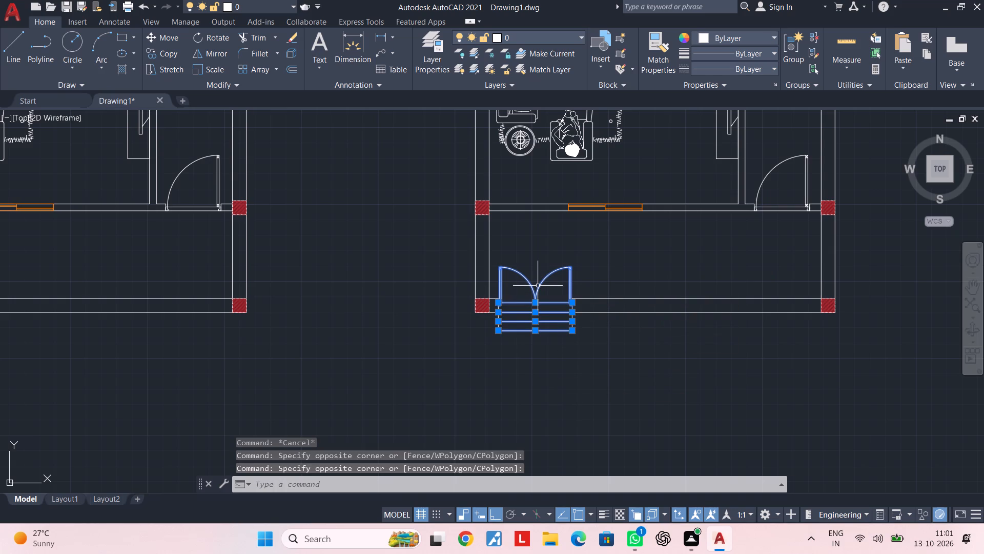
{"action": "key", "text": "Delete"}
{"action": "key", "text": "Escape"}
{"action": "key", "text": "Escape"}
{"action": "key", "text": "Escape"}
{"action": "key", "text": "Escape"}
{"action": "key", "text": "Escape"}
{"action": "key", "text": "Escape"}
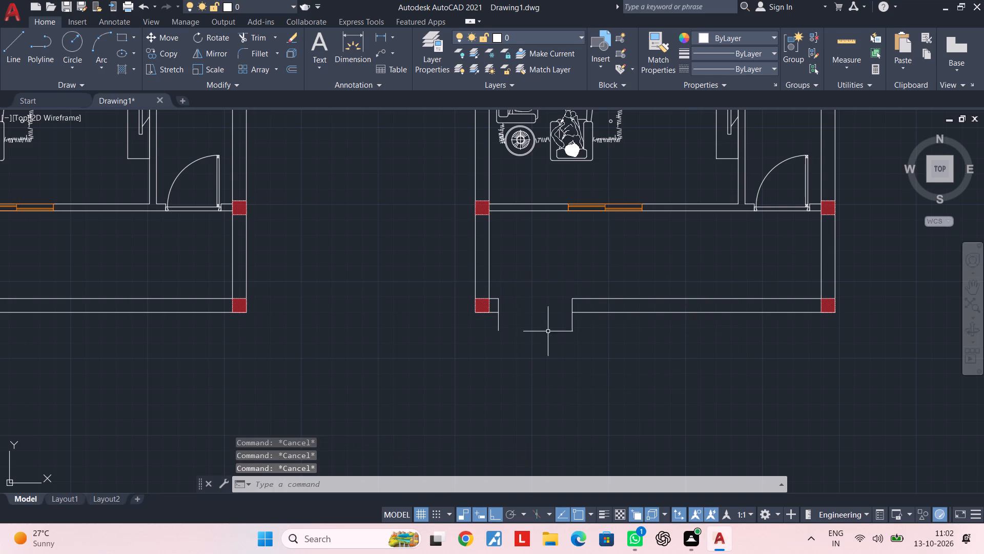
Erase the two remaining vertical side lines of the entrance steps in the copied plan.
{"action": "scroll", "coordinate": [562, 324], "scroll_direction": "up", "scroll_amount": 3}
{"action": "left_click", "coordinate": [614, 322]}
{"action": "left_click", "coordinate": [272, 351]}
{"action": "key", "text": "Delete"}
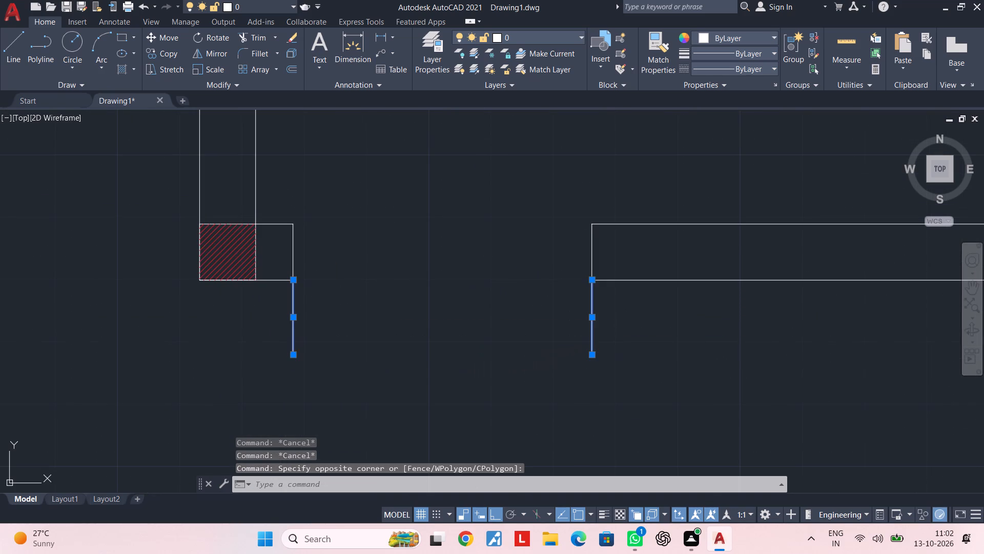
{"action": "key", "text": "Escape"}
{"action": "key", "text": "Escape"}
Erase the copied plan's two front corner columns, including the short wall stub beside the west one.
{"action": "scroll", "coordinate": [334, 341], "scroll_direction": "down", "scroll_amount": 3}
{"action": "left_click", "coordinate": [285, 301]}
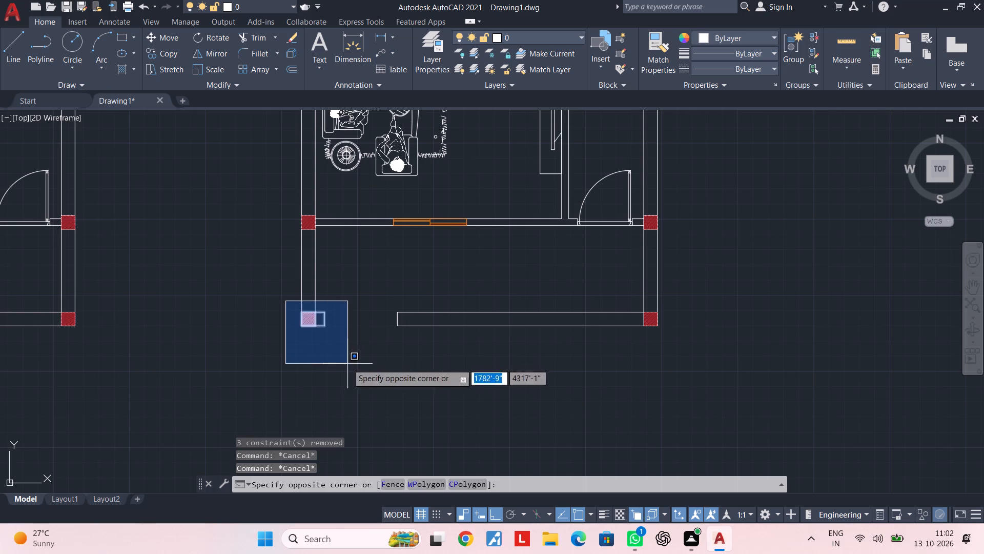
{"action": "left_click", "coordinate": [347, 364]}
{"action": "key", "text": "Delete"}
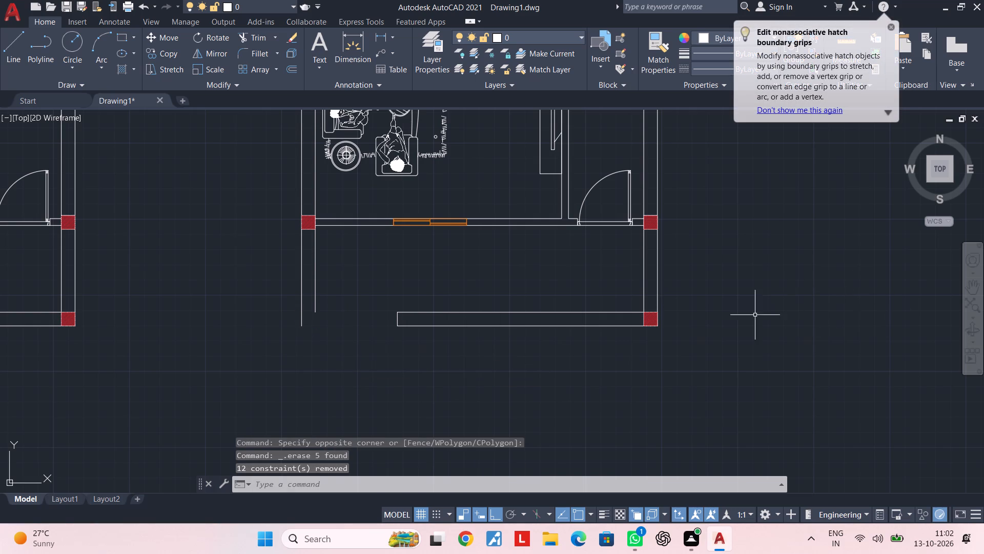
{"action": "left_click", "coordinate": [629, 302]}
{"action": "left_click", "coordinate": [698, 348]}
{"action": "key", "text": "Delete"}
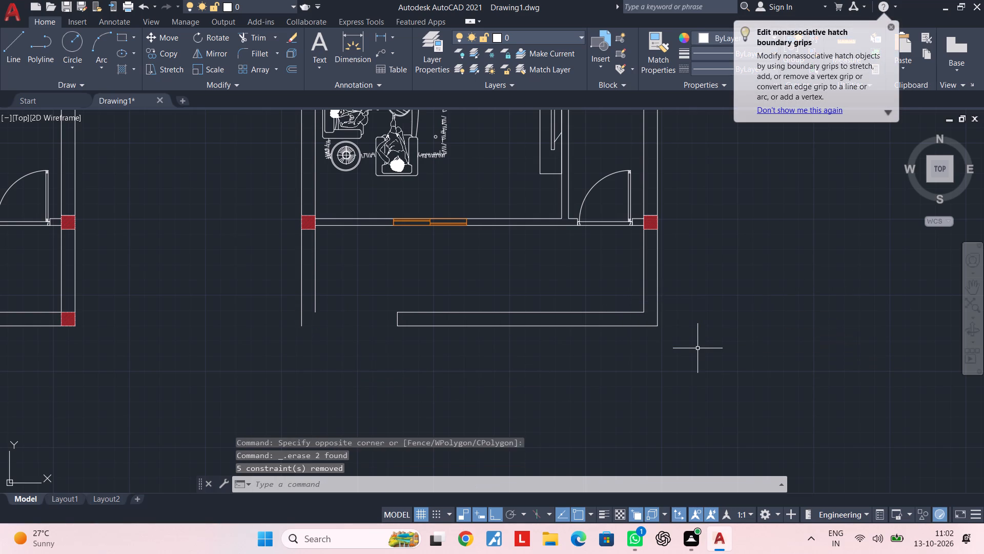
{"action": "key", "text": "Escape"}
{"action": "key", "text": "Escape"}
{"action": "key", "text": "Escape"}
{"action": "key", "text": "Escape"}
Erase the inner line of the front wall in the copied plan.
{"action": "scroll", "coordinate": [629, 321], "scroll_direction": "up", "scroll_amount": 1}
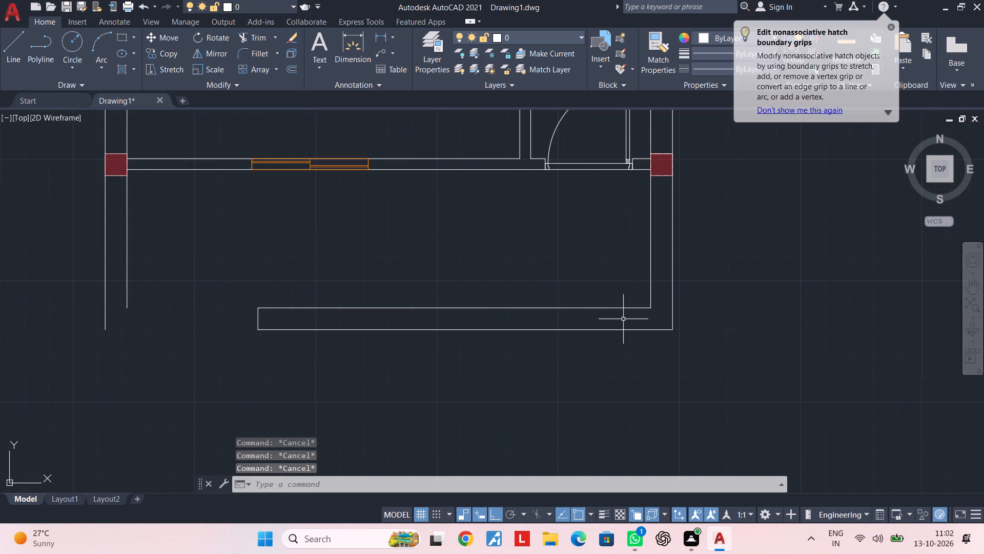
{"action": "left_click", "coordinate": [625, 308]}
{"action": "key", "text": "Delete"}
{"action": "key", "text": "Escape"}
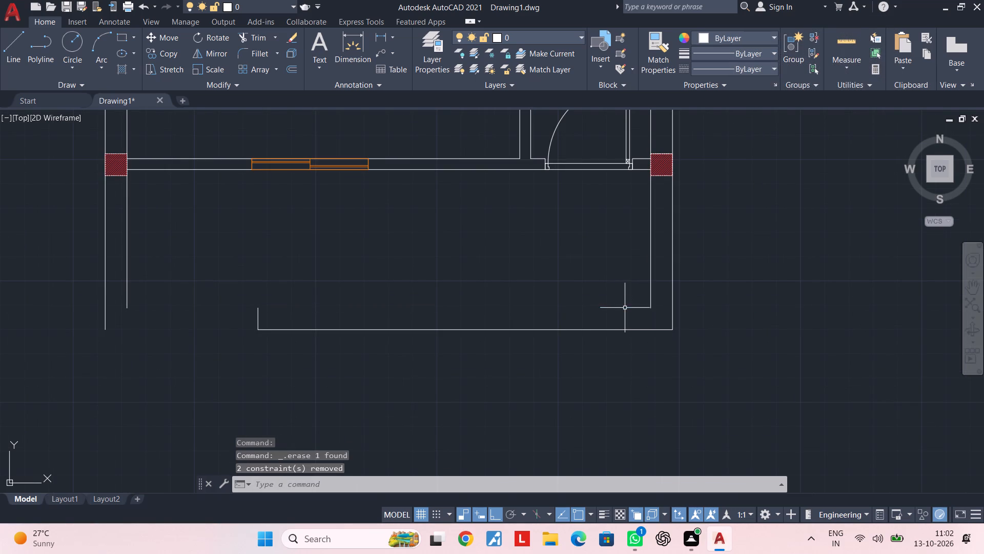
{"action": "key", "text": "Escape"}
{"action": "key", "text": "Escape"}
{"action": "key", "text": "Escape"}
{"action": "key", "text": "Escape"}
Offset the front wall's outer line 4.5" inward in the copied plan.
{"action": "middle_click_drag", "start_coordinate": [597, 315], "coordinate": [711, 289]}
{"action": "key", "text": "Escape"}
{"action": "key", "text": "Escape"}
{"action": "key", "text": "Escape"}
{"action": "key", "text": "Escape"}
{"action": "type", "text": "of"}
{"action": "key", "text": "space"}
{"action": "type", "text": "4.5\""}
{"action": "key", "text": "Return"}
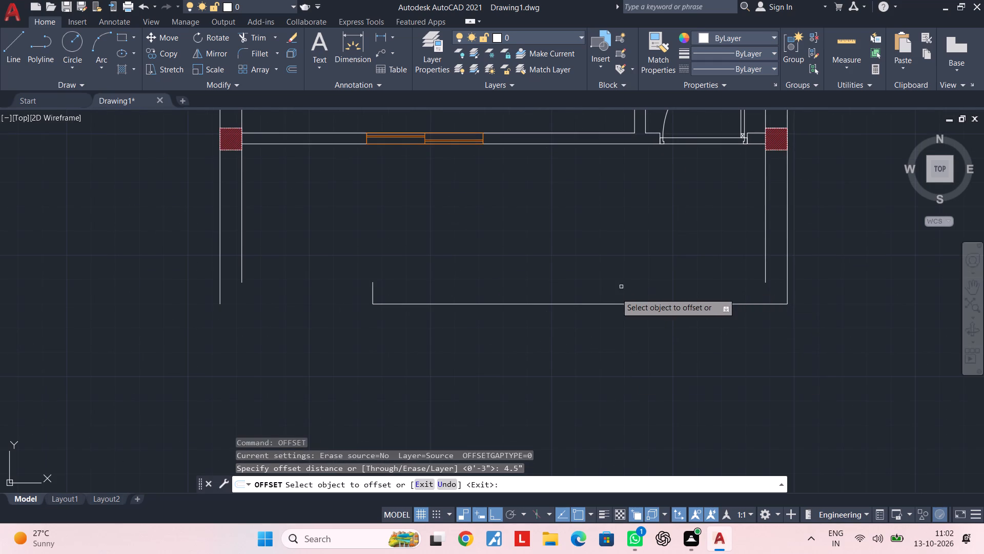
{"action": "left_click", "coordinate": [618, 305]}
{"action": "left_click", "coordinate": [615, 274]}
{"action": "key", "text": "Escape"}
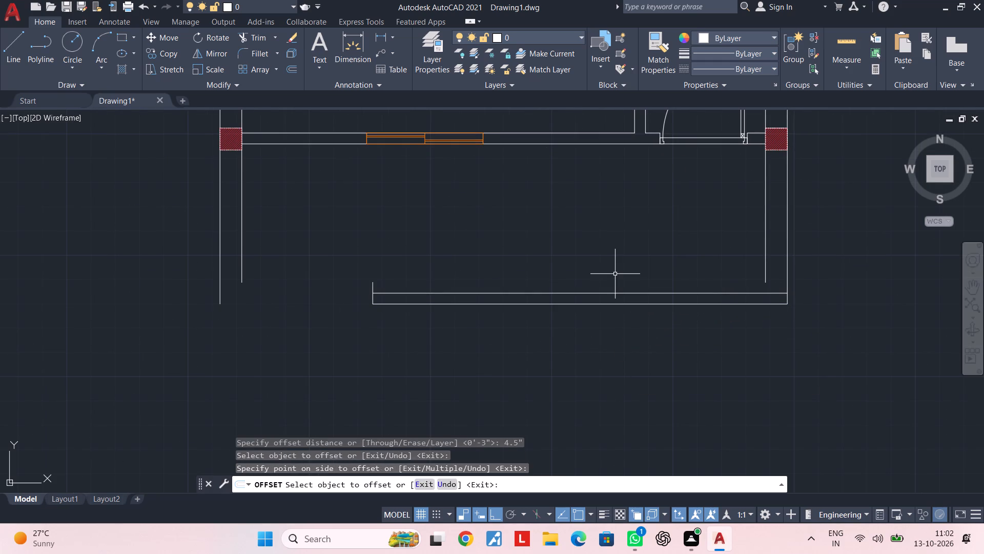
{"action": "key", "text": "Escape"}
Extend both front wall lines to the west outer wall and both side walls' inner lines to the new front wall line.
{"action": "type", "text": "ex"}
{"action": "key", "text": "space"}
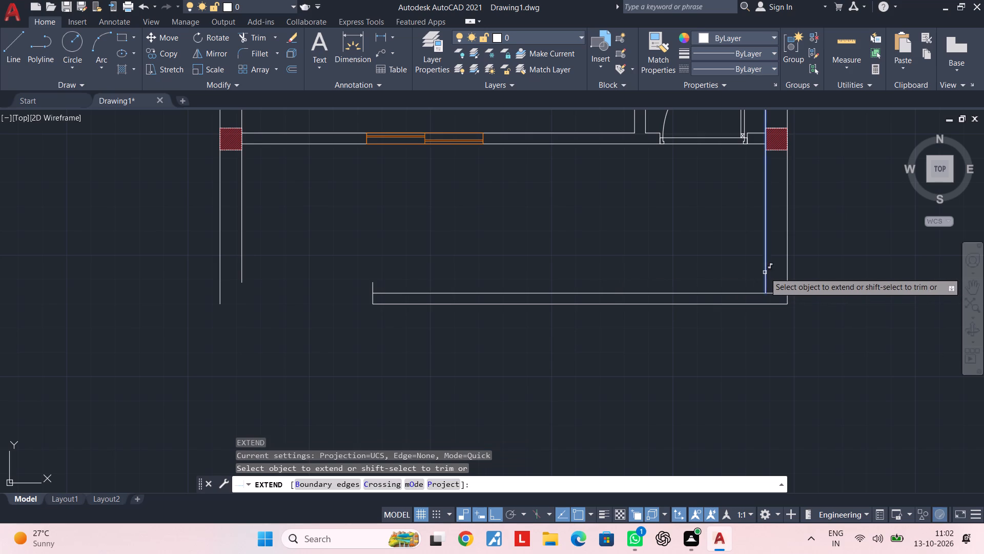
{"action": "left_click", "coordinate": [764, 272]}
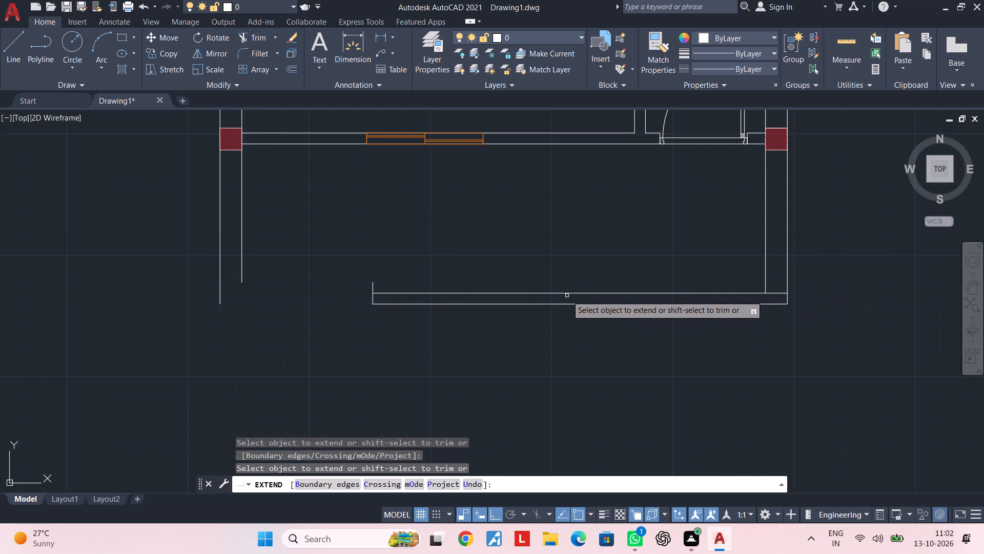
{"action": "left_click", "coordinate": [566, 293]}
{"action": "left_click", "coordinate": [499, 305]}
{"action": "key", "text": "Escape"}
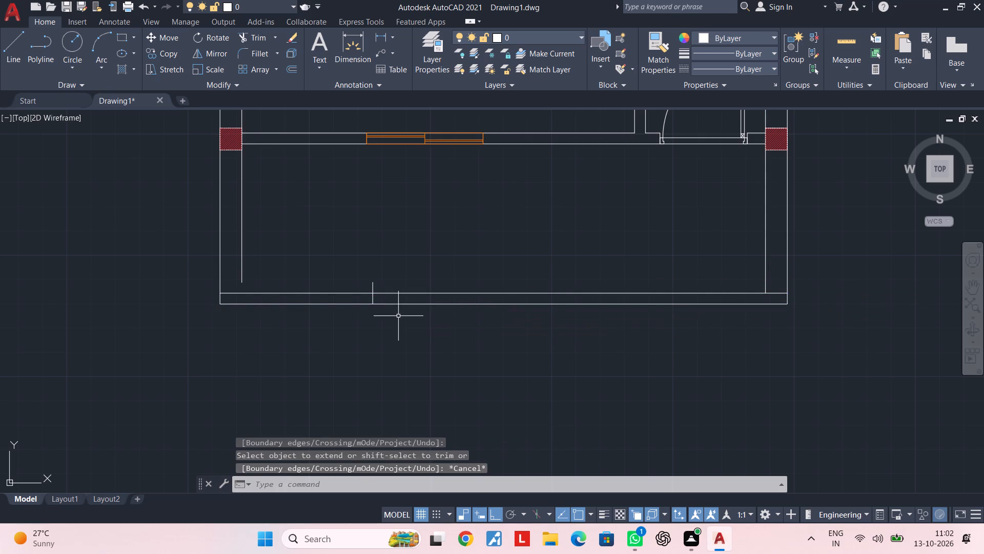
{"action": "key", "text": "Escape"}
{"action": "type", "text": "ex"}
{"action": "key", "text": "space"}
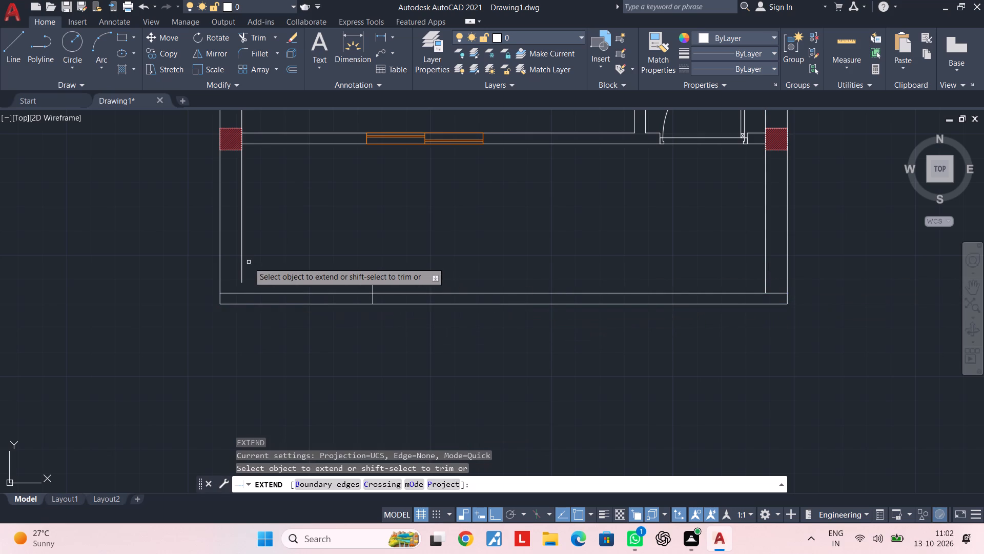
{"action": "left_click", "coordinate": [239, 261]}
{"action": "key", "text": "Escape"}
{"action": "key", "text": "space"}
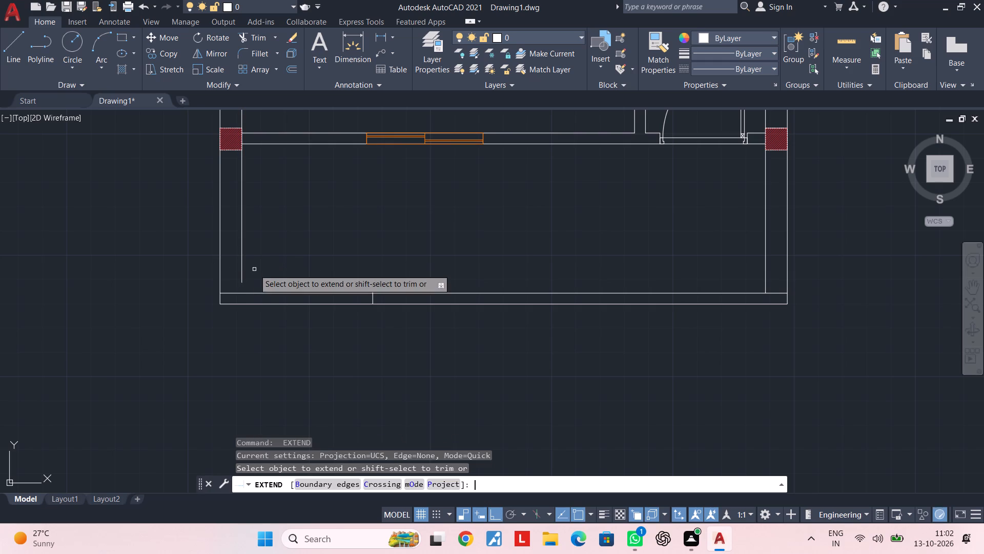
{"action": "left_click", "coordinate": [240, 271]}
{"action": "key", "text": "Escape"}
{"action": "key", "text": "Escape"}
Trim away the leftover vertical jamb line of the old entrance opening across the front wall.
{"action": "type", "text": "tr"}
{"action": "key", "text": "space"}
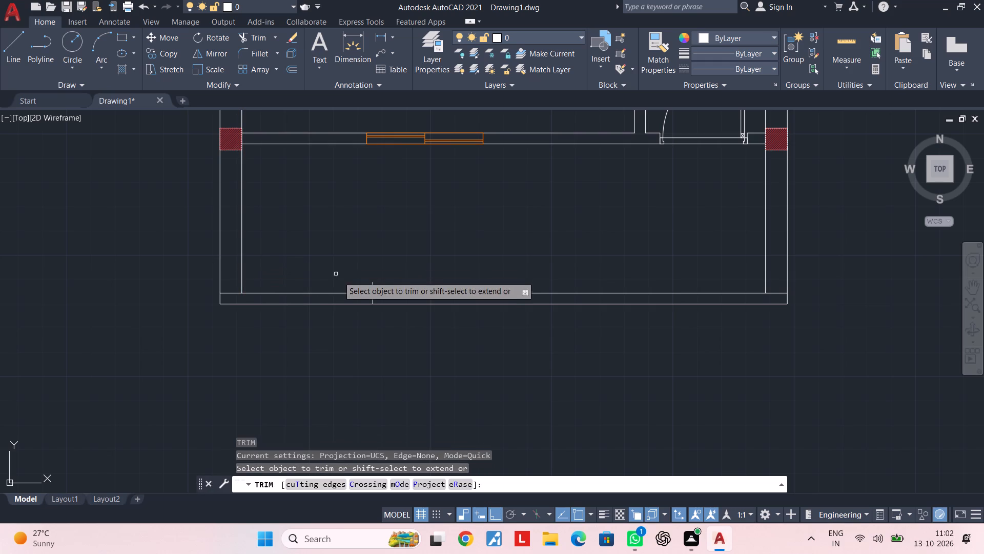
{"action": "left_click", "coordinate": [373, 284]}
{"action": "scroll", "coordinate": [374, 302], "scroll_direction": "up", "scroll_amount": 2}
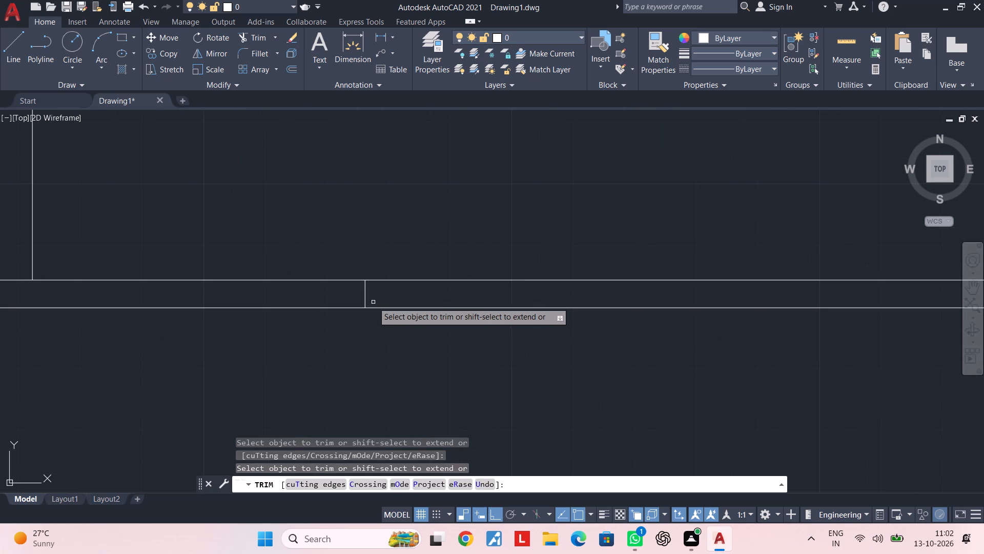
{"action": "left_click", "coordinate": [366, 300]}
{"action": "scroll", "coordinate": [425, 300], "scroll_direction": "down", "scroll_amount": 3}
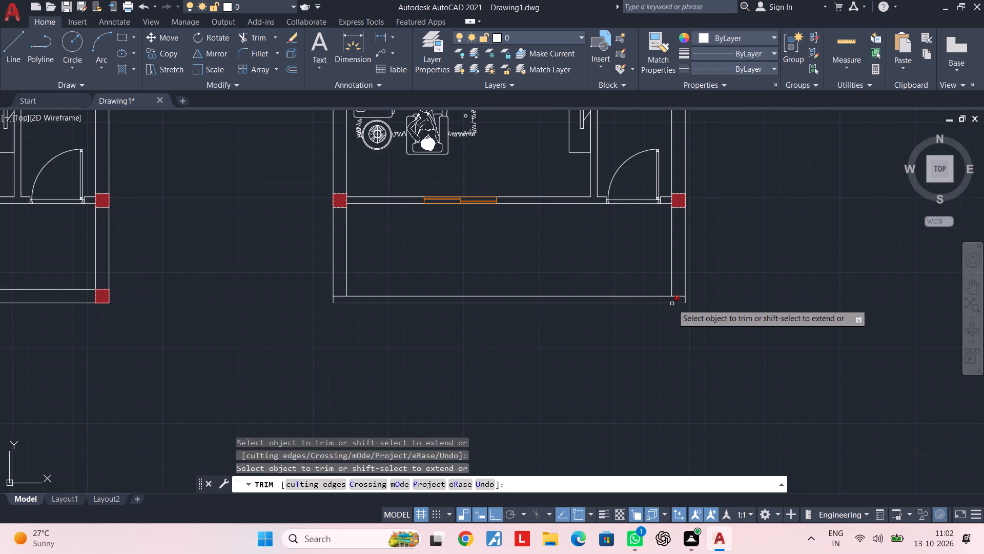
{"action": "key", "text": "Escape"}
{"action": "key", "text": "Escape"}
Extend both side walls' inner lines to the front wall's outer line in the copied plan.
{"action": "middle_click", "coordinate": [652, 279]}
{"action": "scroll", "coordinate": [652, 275], "scroll_direction": "up", "scroll_amount": 1}
{"action": "type", "text": "ex"}
{"action": "key", "text": "space"}
{"action": "left_click", "coordinate": [681, 284]}
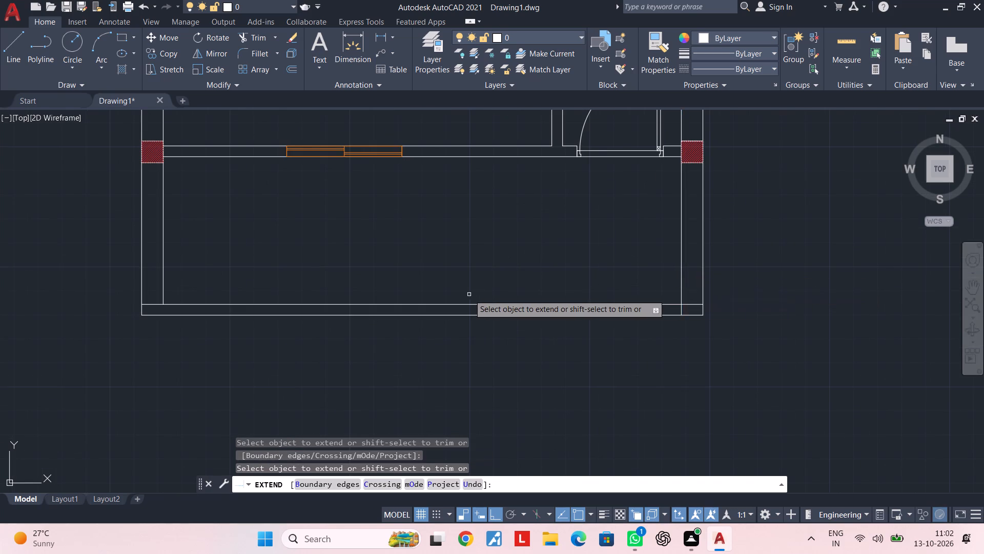
{"action": "middle_click_drag", "start_coordinate": [468, 294], "coordinate": [674, 290]}
{"action": "left_click", "coordinate": [368, 287]}
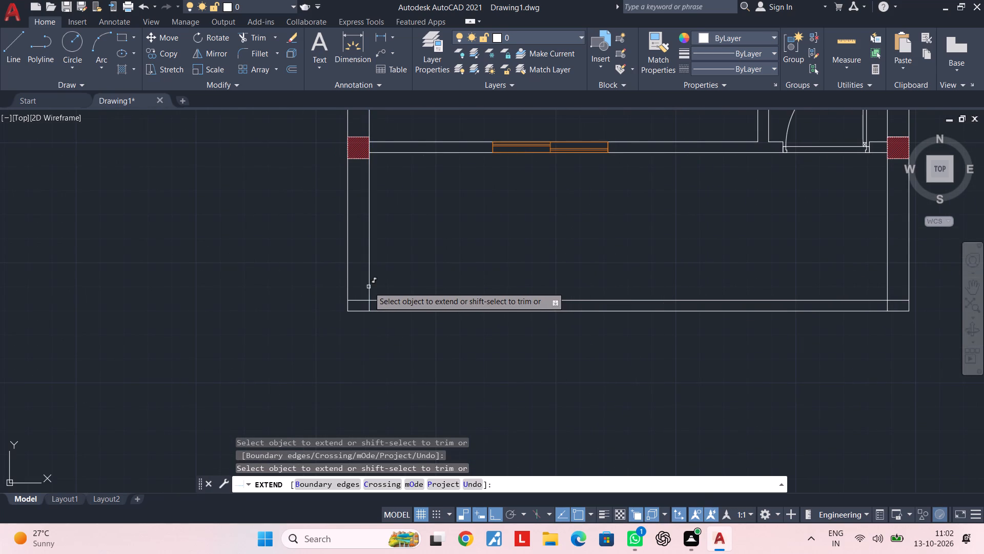
{"action": "key", "text": "Escape"}
{"action": "key", "text": "Escape"}
Trim the overlapping inner wall lines at the southeast corner of the rebuilt front wall.
{"action": "type", "text": "tr"}
{"action": "key", "text": "space"}
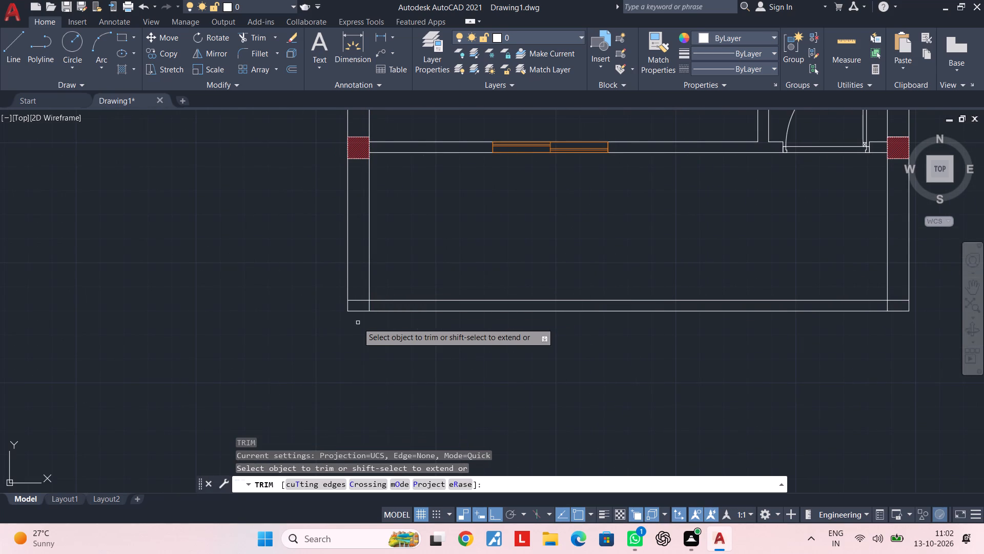
{"action": "key", "text": "Escape"}
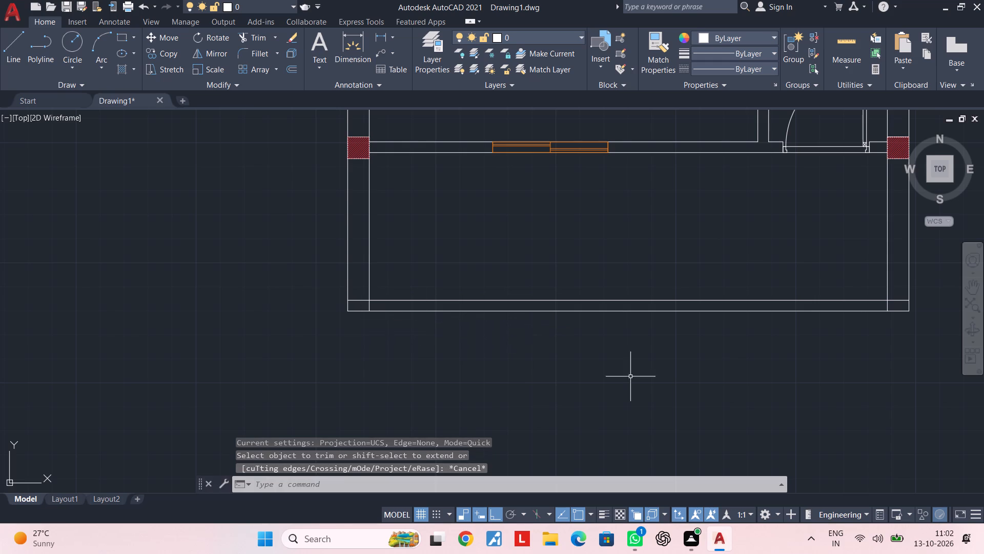
{"action": "middle_click_drag", "start_coordinate": [748, 358], "coordinate": [486, 352]}
{"action": "key", "text": "space"}
{"action": "scroll", "coordinate": [638, 299], "scroll_direction": "up", "scroll_amount": 2}
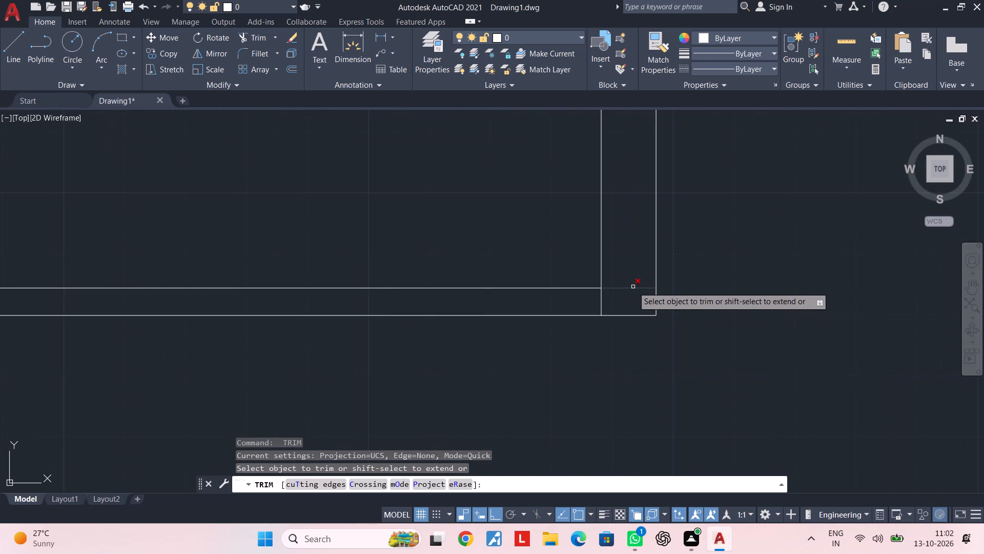
{"action": "left_click", "coordinate": [633, 287]}
{"action": "left_click", "coordinate": [600, 300]}
{"action": "key", "text": "Escape"}
Erase both vertical lines of the partition wall behind the TV unit in the copied plan's living room.
{"action": "scroll", "coordinate": [543, 295], "scroll_direction": "down", "scroll_amount": 4}
{"action": "middle_click_drag", "start_coordinate": [524, 290], "coordinate": [647, 309]}
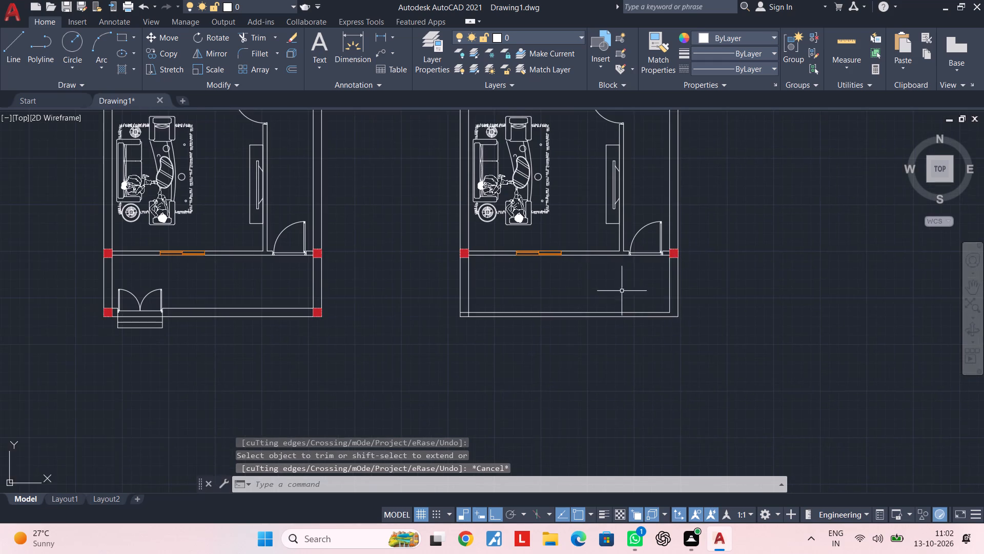
{"action": "middle_click_drag", "start_coordinate": [589, 270], "coordinate": [593, 301]}
{"action": "key", "text": "Escape"}
{"action": "key", "text": "Escape"}
{"action": "scroll", "coordinate": [604, 300], "scroll_direction": "up", "scroll_amount": 1}
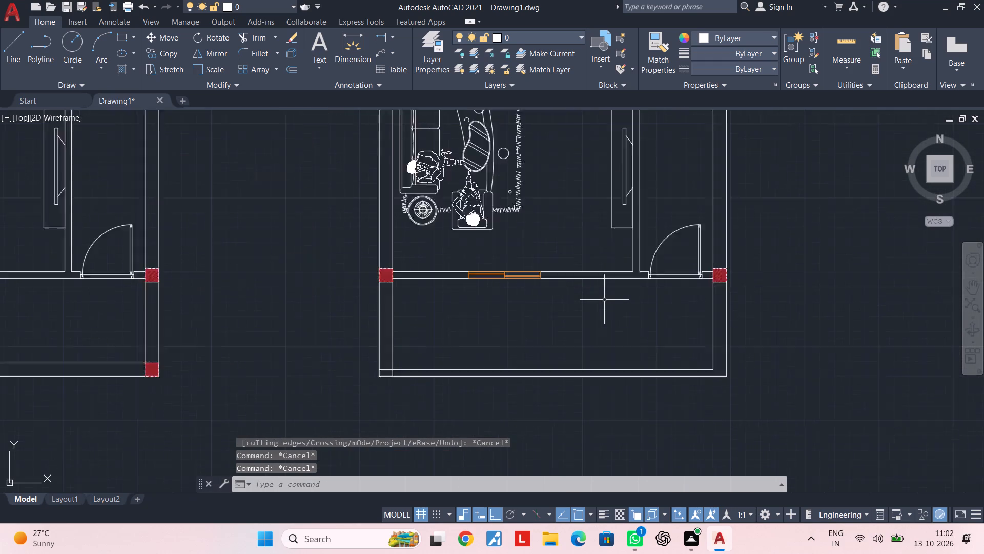
{"action": "scroll", "coordinate": [604, 300], "scroll_direction": "up", "scroll_amount": 1}
{"action": "middle_click_drag", "start_coordinate": [683, 325], "coordinate": [589, 353]}
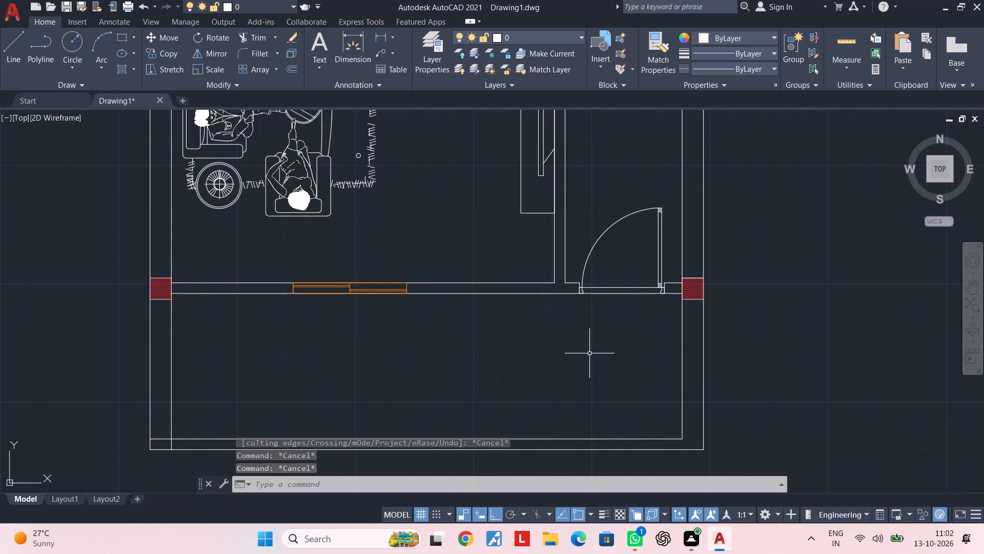
{"action": "middle_click_drag", "start_coordinate": [538, 353], "coordinate": [641, 349]}
{"action": "middle_click_drag", "start_coordinate": [612, 337], "coordinate": [612, 401]}
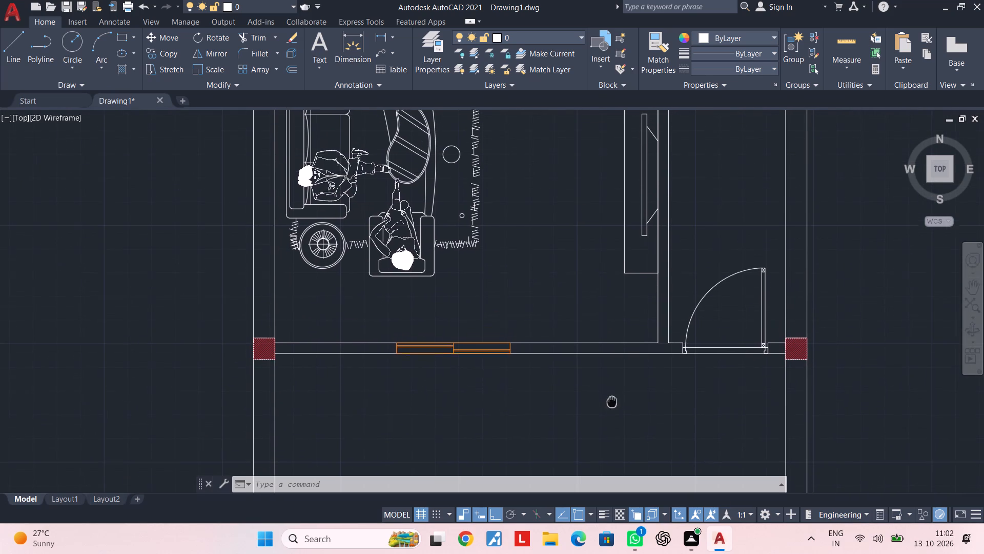
{"action": "middle_click_drag", "start_coordinate": [612, 401], "coordinate": [612, 401]}
{"action": "middle_click_drag", "start_coordinate": [610, 359], "coordinate": [581, 393]}
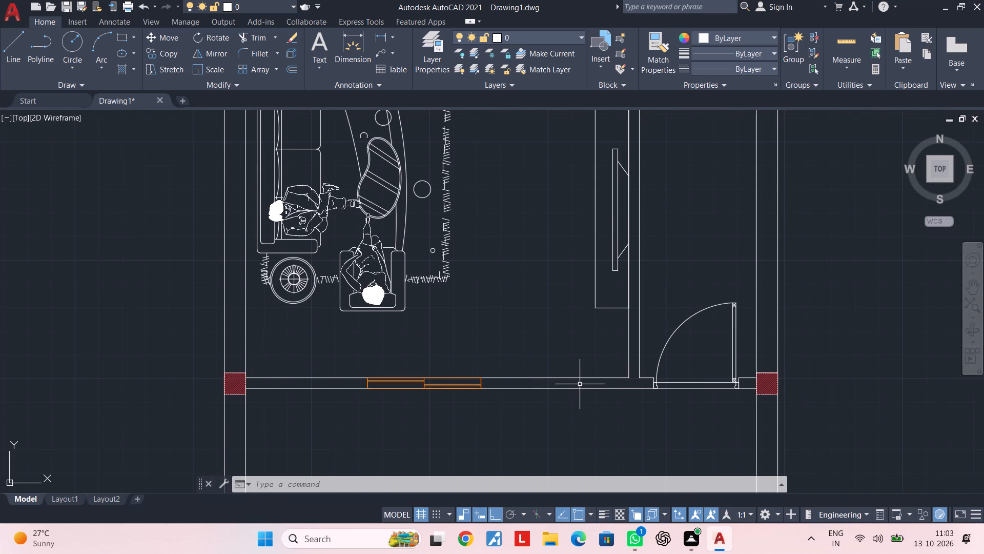
{"action": "key", "text": "Escape"}
{"action": "key", "text": "Escape"}
{"action": "scroll", "coordinate": [644, 328], "scroll_direction": "up", "scroll_amount": 1}
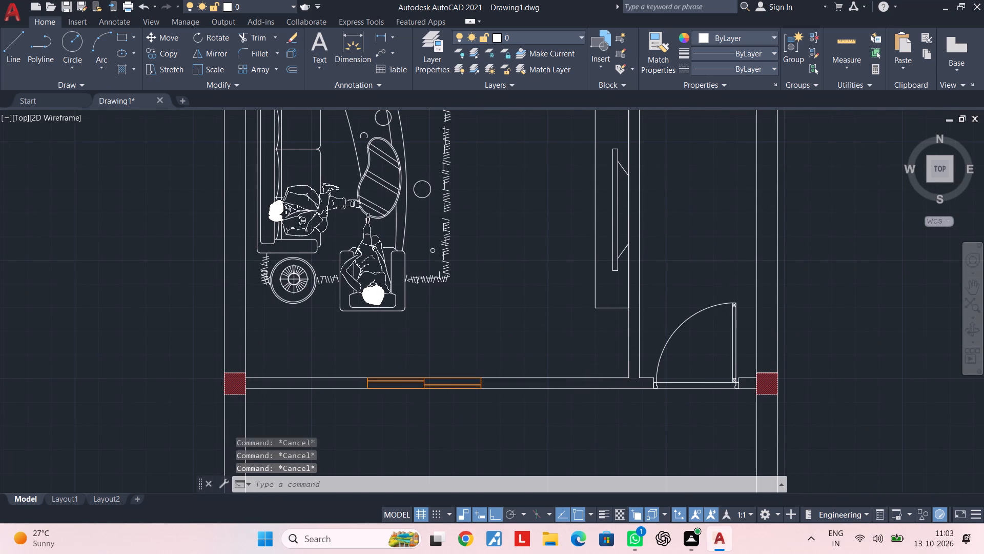
{"action": "left_click", "coordinate": [644, 328]}
{"action": "left_click", "coordinate": [530, 357]}
{"action": "key", "text": "Delete"}
{"action": "key", "text": "Escape"}
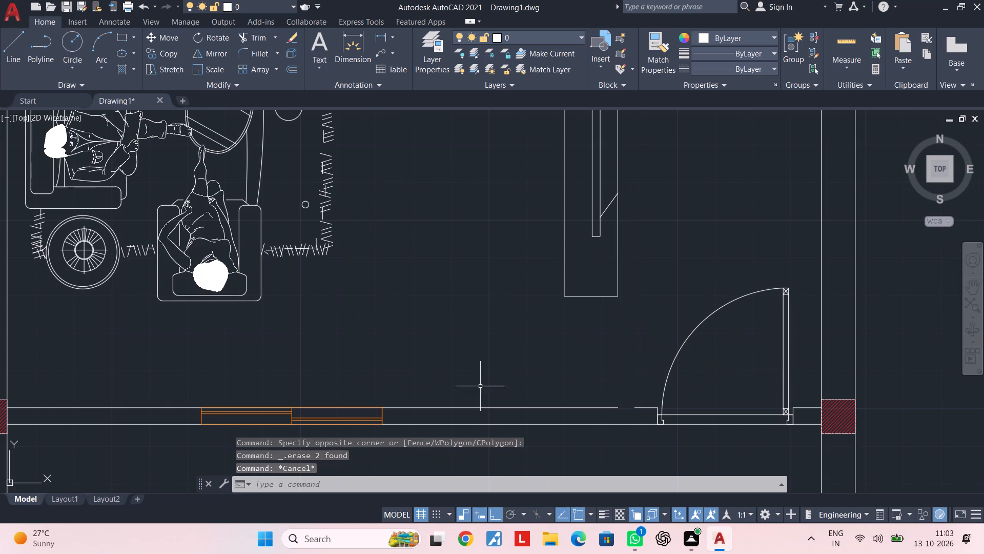
{"action": "key", "text": "Escape"}
{"action": "key", "text": "Escape"}
Erase the short leftover inner wall segment beside the single door in the living room's front wall.
{"action": "key", "text": "e"}
{"action": "type", "text": "x"}
{"action": "key", "text": "space"}
{"action": "scroll", "coordinate": [661, 423], "scroll_direction": "up", "scroll_amount": 2}
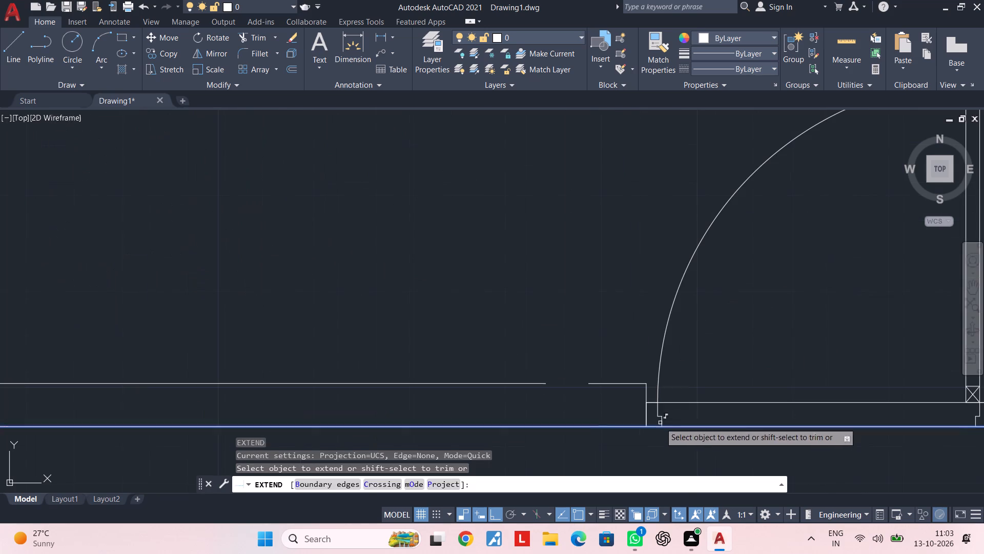
{"action": "key", "text": "Escape"}
{"action": "key", "text": "Escape"}
{"action": "left_click", "coordinate": [619, 381]}
{"action": "left_click", "coordinate": [618, 386]}
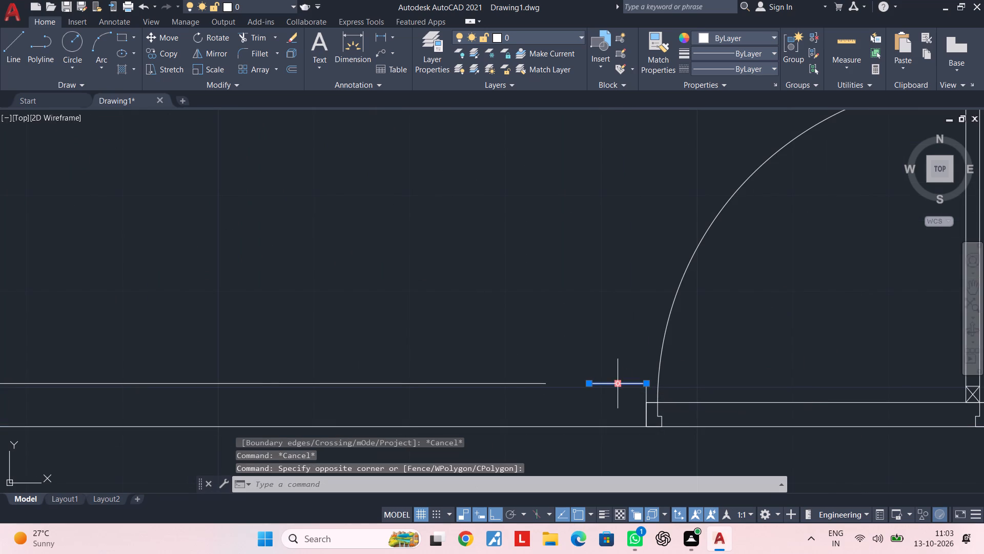
{"action": "key", "text": "Delete"}
{"action": "key", "text": "Escape"}
{"action": "key", "text": "Escape"}
Extend the living room front wall's inner line across the gap to the single door's jamb.
{"action": "type", "text": "ex"}
{"action": "key", "text": "space"}
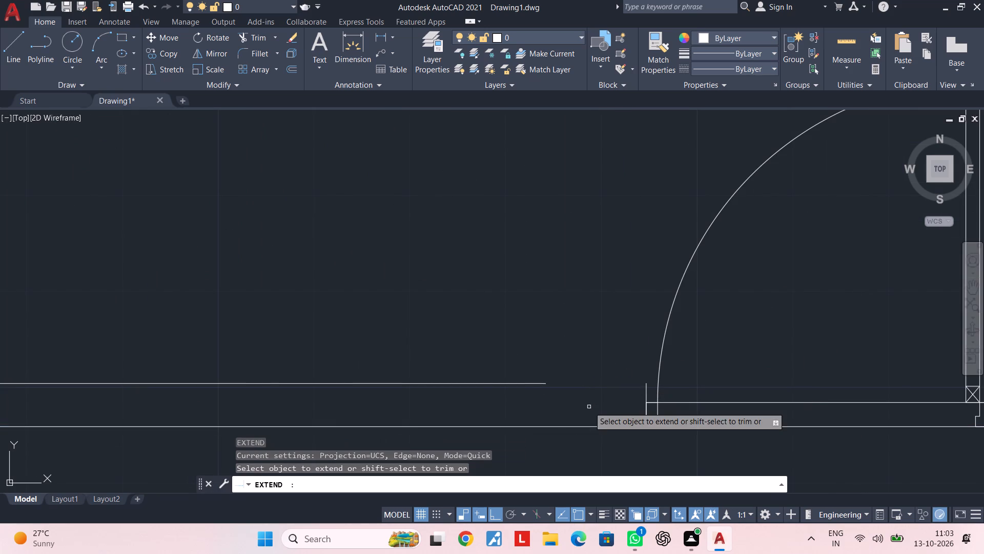
{"action": "left_click", "coordinate": [524, 384]}
{"action": "scroll", "coordinate": [529, 380], "scroll_direction": "down", "scroll_amount": 3}
{"action": "key", "text": "Escape"}
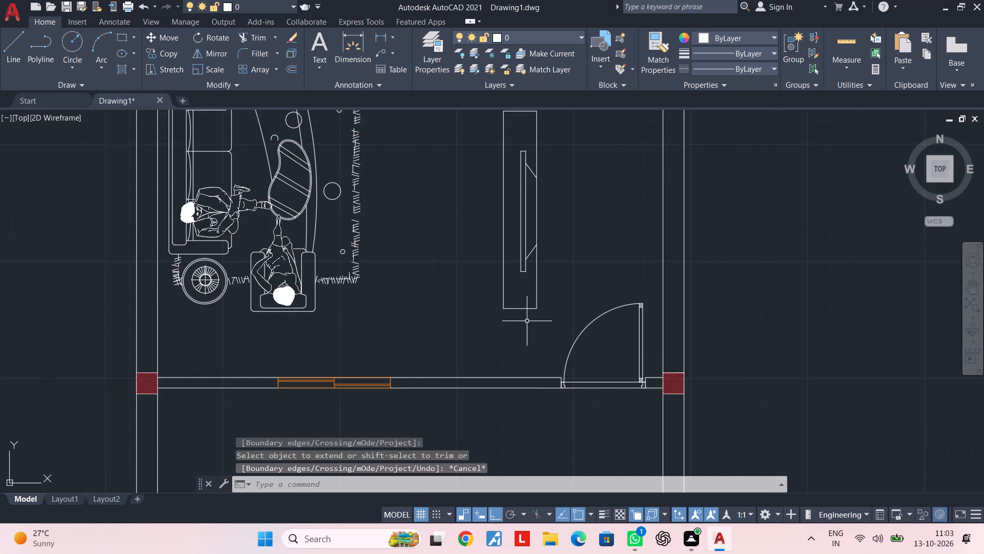
Erase the living room's passage door from the removed partition in the copied plan.
{"action": "middle_click_drag", "start_coordinate": [527, 321], "coordinate": [529, 387]}
{"action": "middle_click_drag", "start_coordinate": [553, 304], "coordinate": [573, 382]}
{"action": "middle_click_drag", "start_coordinate": [574, 362], "coordinate": [596, 338]}
{"action": "key", "text": "Escape"}
{"action": "scroll", "coordinate": [605, 298], "scroll_direction": "down", "scroll_amount": 2}
{"action": "middle_click_drag", "start_coordinate": [606, 299], "coordinate": [596, 350]}
{"action": "key", "text": "Escape"}
{"action": "key", "text": "Escape"}
{"action": "key", "text": "Escape"}
{"action": "key", "text": "Escape"}
{"action": "key", "text": "Escape"}
{"action": "key", "text": "Escape"}
{"action": "middle_click_drag", "start_coordinate": [589, 318], "coordinate": [580, 371]}
{"action": "scroll", "coordinate": [570, 354], "scroll_direction": "up", "scroll_amount": 2}
{"action": "left_click", "coordinate": [579, 327]}
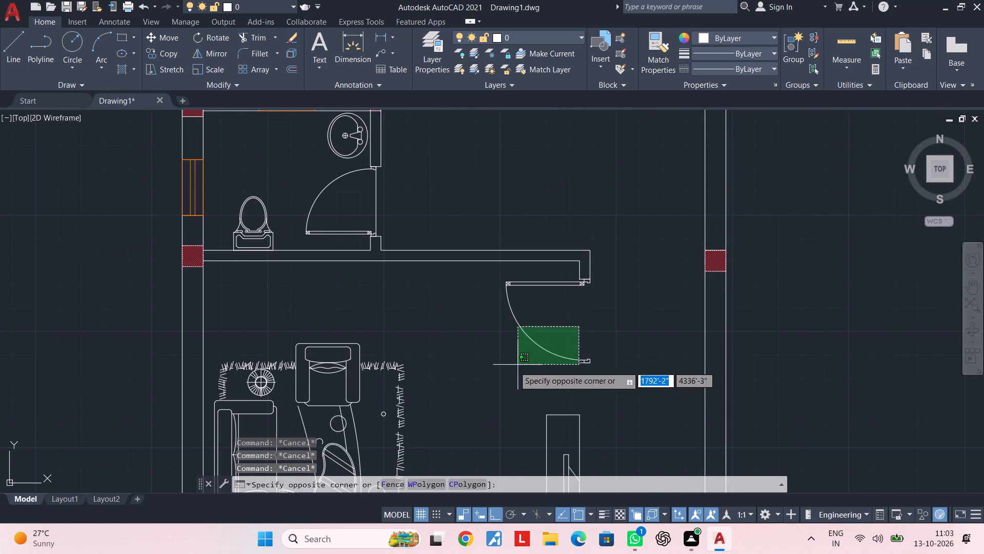
{"action": "left_click", "coordinate": [510, 368]}
{"action": "key", "text": "Delete"}
{"action": "middle_click_drag", "start_coordinate": [550, 289], "coordinate": [548, 308]}
{"action": "key", "text": "Escape"}
Erase the short leftover wall end line below the removed door's opening.
{"action": "left_click", "coordinate": [604, 357]}
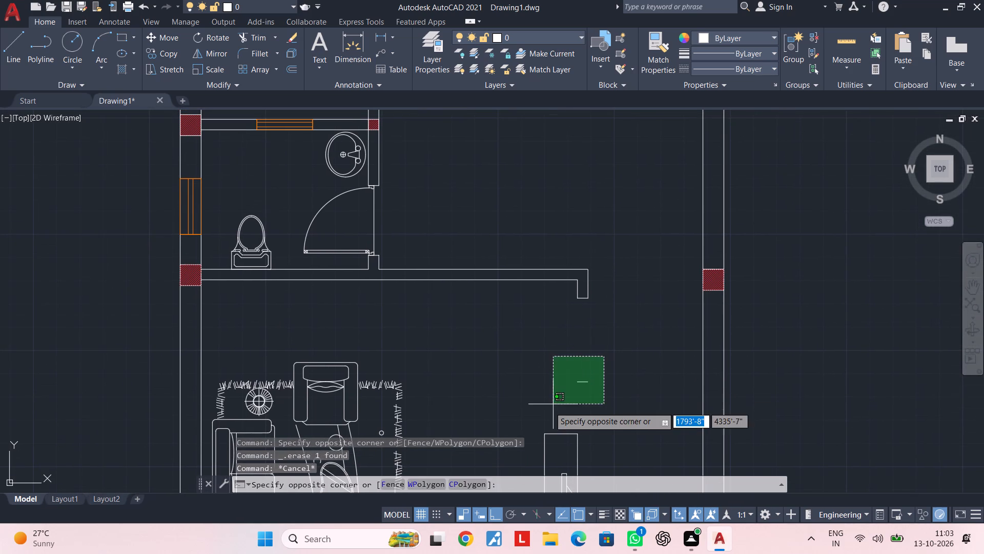
{"action": "left_click", "coordinate": [541, 412]}
{"action": "key", "text": "Delete"}
{"action": "key", "text": "Escape"}
Extend both lines of the wall between the toilet and living room to the east outer wall's column.
{"action": "scroll", "coordinate": [566, 341], "scroll_direction": "up", "scroll_amount": 1}
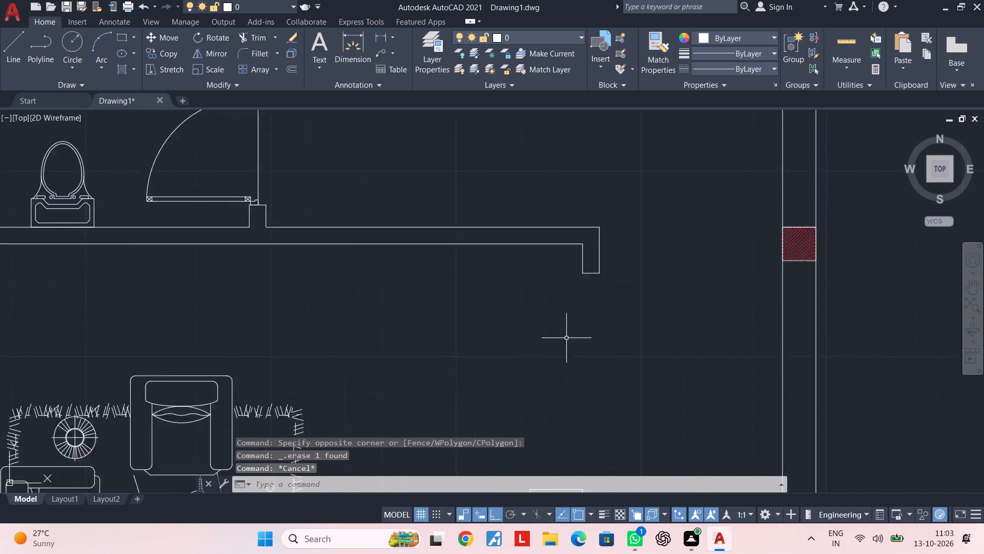
{"action": "scroll", "coordinate": [567, 338], "scroll_direction": "up", "scroll_amount": 2}
{"action": "middle_click_drag", "start_coordinate": [577, 323], "coordinate": [545, 426]}
{"action": "scroll", "coordinate": [544, 420], "scroll_direction": "down", "scroll_amount": 3}
{"action": "middle_click_drag", "start_coordinate": [545, 417], "coordinate": [515, 377]}
{"action": "key", "text": "Escape"}
{"action": "key", "text": "Escape"}
{"action": "key", "text": "Escape"}
{"action": "key", "text": "Escape"}
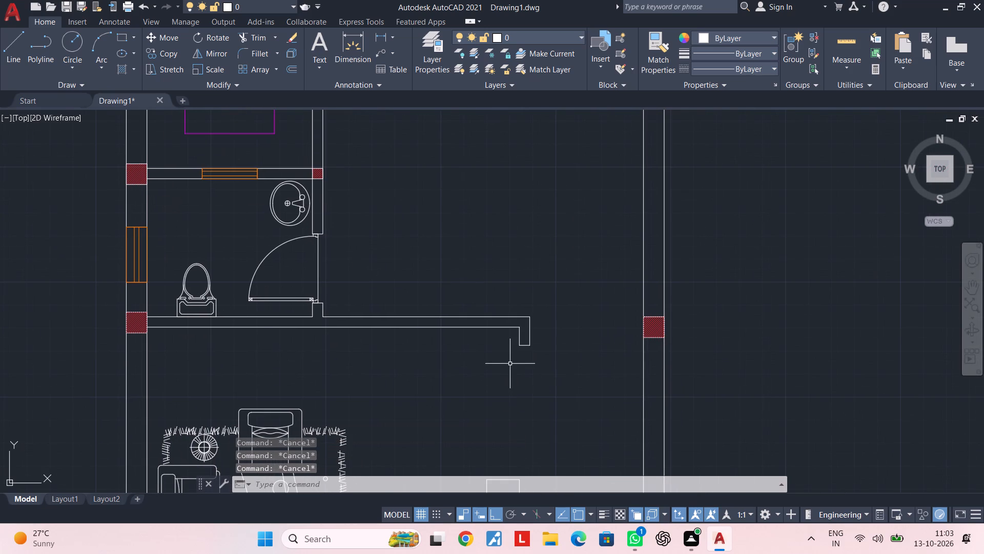
{"action": "key", "text": "Escape"}
{"action": "type", "text": "ex"}
{"action": "key", "text": "space"}
{"action": "left_click", "coordinate": [517, 290]}
{"action": "left_click", "coordinate": [507, 363]}
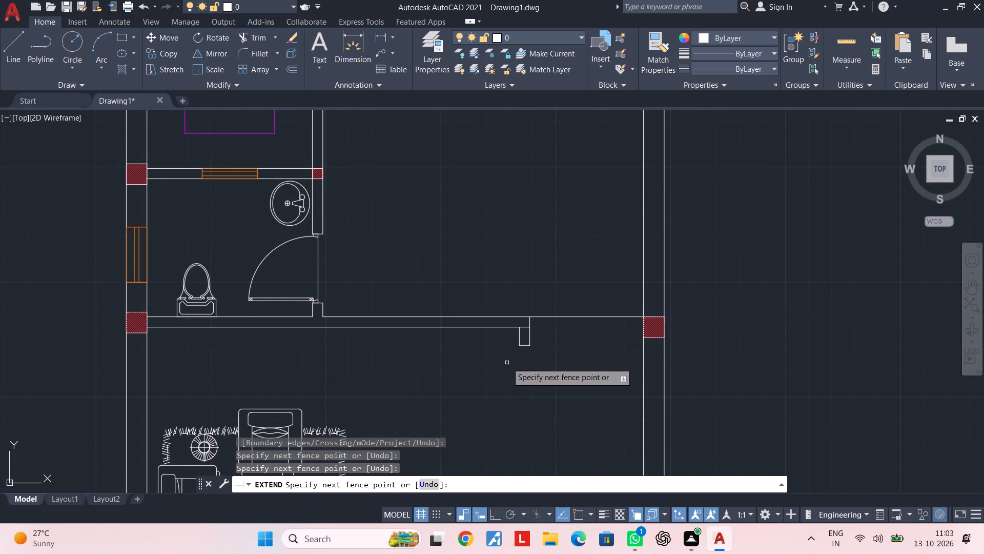
{"action": "left_click", "coordinate": [521, 328]}
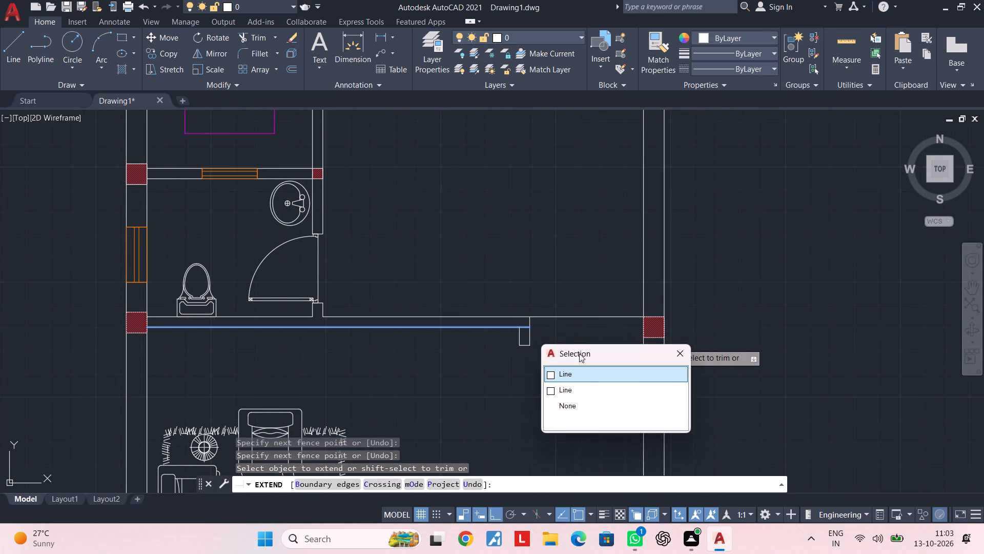
{"action": "left_click", "coordinate": [576, 369]}
{"action": "key", "text": "Escape"}
{"action": "key", "text": "Escape"}
Trim away the old partition stub and its overlapping short line from the extended wall.
{"action": "scroll", "coordinate": [536, 342], "scroll_direction": "up", "scroll_amount": 1}
{"action": "type", "text": "tr"}
{"action": "key", "text": "space"}
{"action": "scroll", "coordinate": [536, 342], "scroll_direction": "up", "scroll_amount": 2}
{"action": "left_click", "coordinate": [528, 324]}
{"action": "left_click", "coordinate": [386, 331]}
{"action": "left_click", "coordinate": [474, 316]}
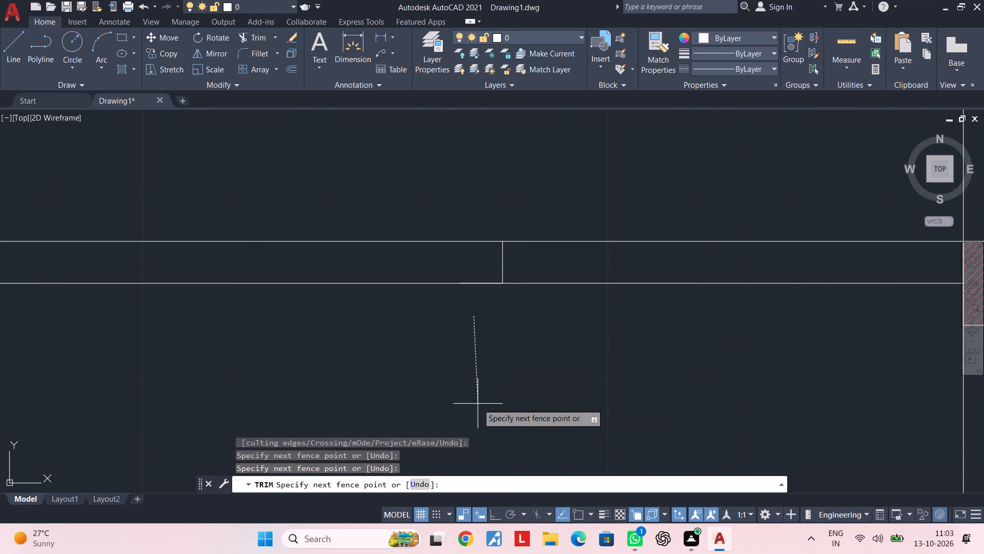
{"action": "left_click", "coordinate": [478, 404]}
{"action": "left_click", "coordinate": [502, 267]}
{"action": "key", "text": "Escape"}
{"action": "key", "text": "space"}
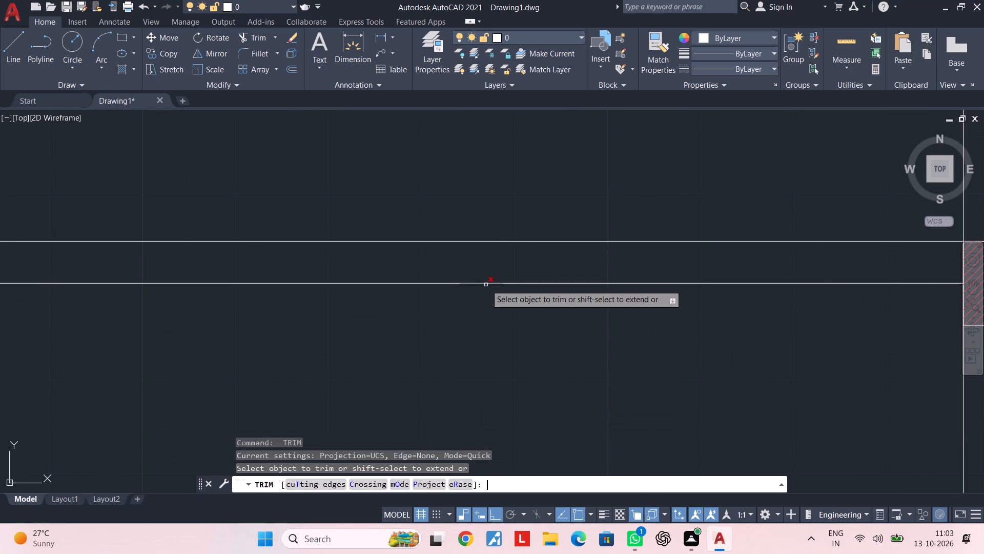
{"action": "left_click", "coordinate": [486, 285]}
{"action": "left_click", "coordinate": [489, 283]}
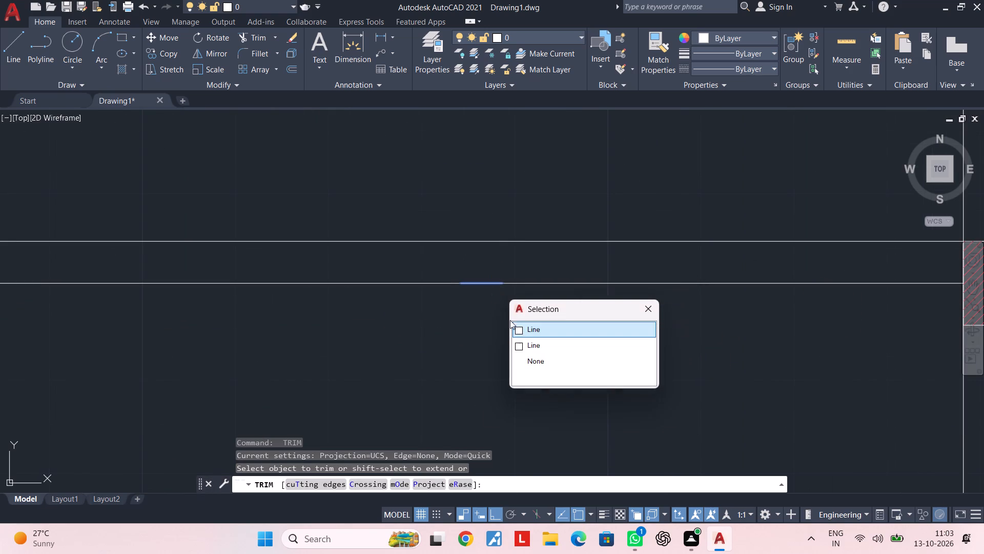
{"action": "left_click", "coordinate": [516, 322]}
{"action": "key", "text": "Escape"}
Move the east wall's column straight north to centre it on the extended wall between the toilet and living room.
{"action": "scroll", "coordinate": [600, 350], "scroll_direction": "down", "scroll_amount": 3}
{"action": "middle_click_drag", "start_coordinate": [601, 350], "coordinate": [524, 313]}
{"action": "key", "text": "Escape"}
{"action": "middle_click_drag", "start_coordinate": [551, 342], "coordinate": [575, 323]}
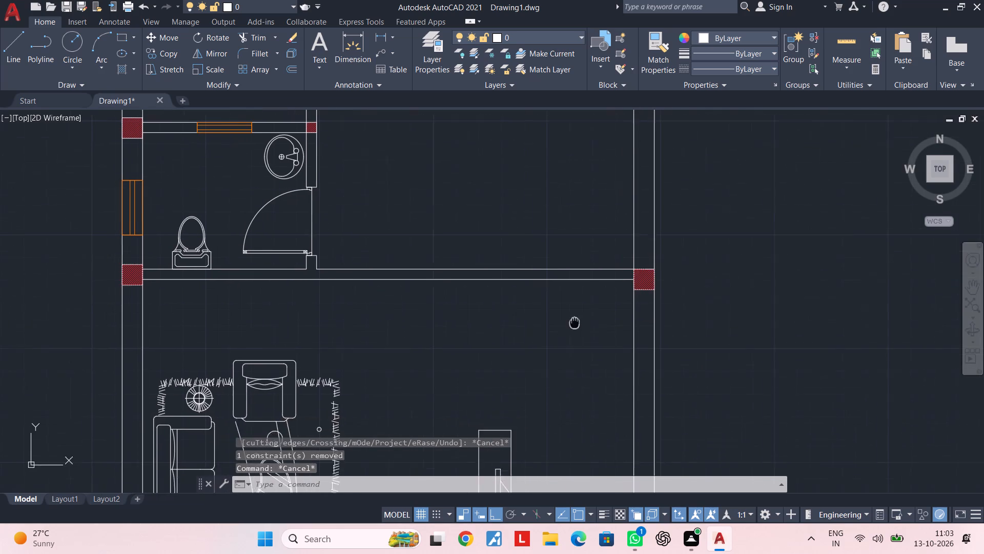
{"action": "middle_click_drag", "start_coordinate": [575, 323], "coordinate": [583, 316]}
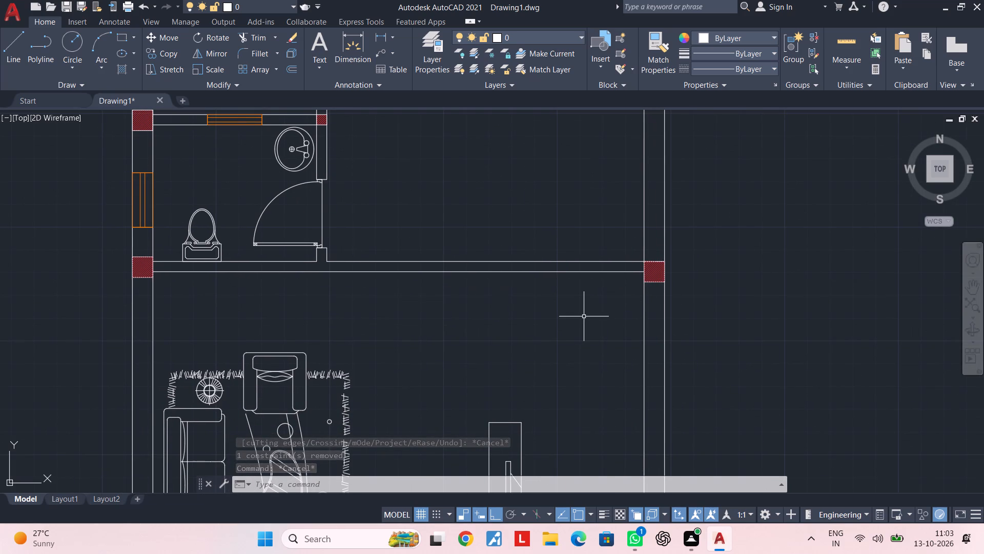
{"action": "middle_click_drag", "start_coordinate": [674, 284], "coordinate": [670, 288]}
{"action": "scroll", "coordinate": [647, 297], "scroll_direction": "up", "scroll_amount": 2}
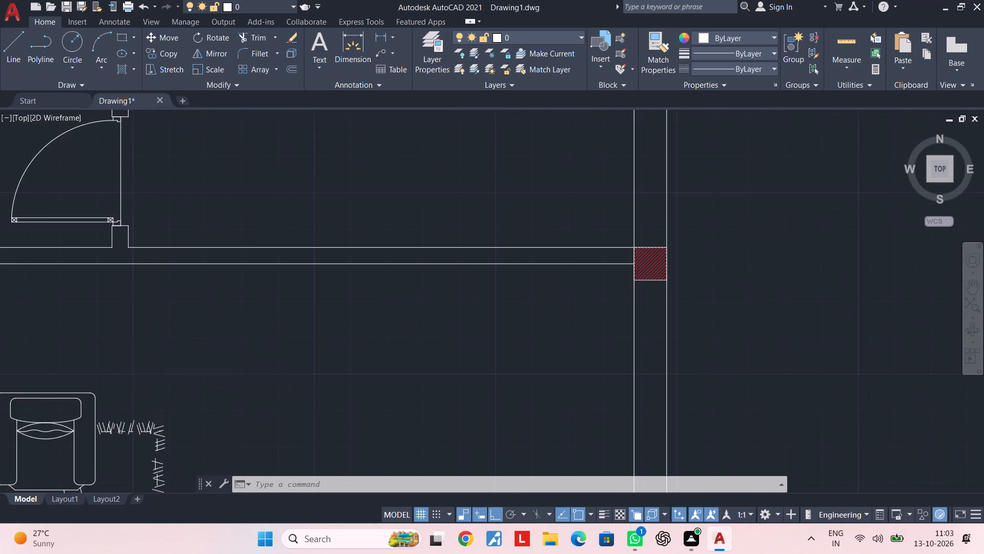
{"action": "left_click", "coordinate": [613, 203]}
{"action": "left_click", "coordinate": [720, 309]}
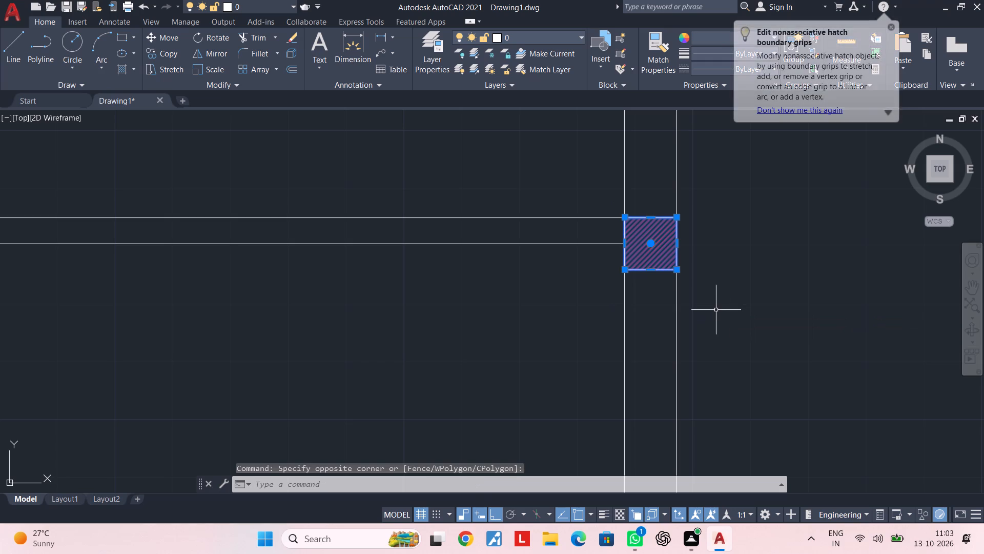
{"action": "type", "text": "m"}
{"action": "key", "text": "space"}
{"action": "left_click", "coordinate": [714, 309]}
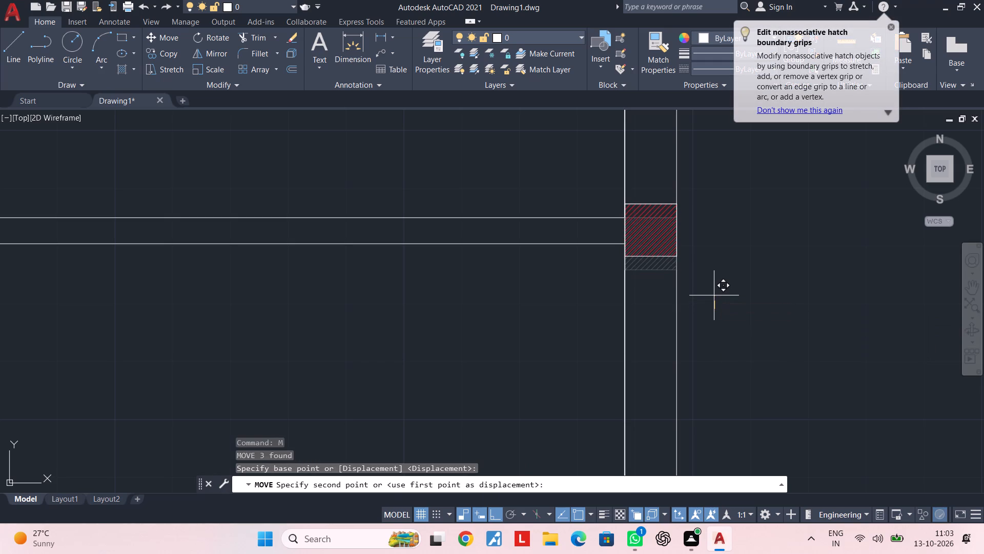
{"action": "left_click", "coordinate": [714, 295]}
{"action": "key", "text": "Escape"}
Erase the hatch and outline of the column where the extended wall meets the east outer wall.
{"action": "scroll", "coordinate": [548, 330], "scroll_direction": "down", "scroll_amount": 2}
{"action": "middle_click_drag", "start_coordinate": [548, 330], "coordinate": [699, 234]}
{"action": "scroll", "coordinate": [698, 241], "scroll_direction": "down", "scroll_amount": 2}
{"action": "middle_click_drag", "start_coordinate": [698, 248], "coordinate": [670, 259]}
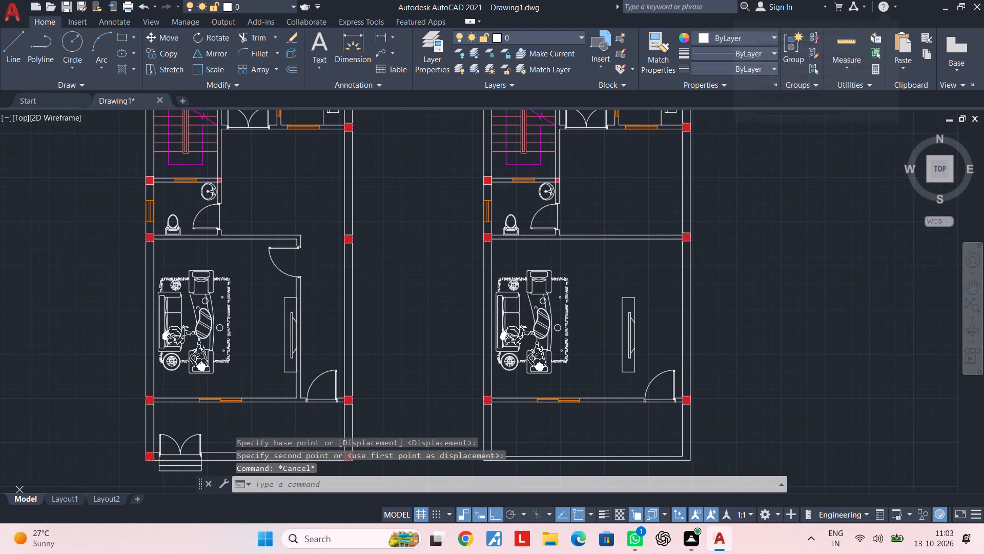
{"action": "scroll", "coordinate": [688, 226], "scroll_direction": "up", "scroll_amount": 3}
{"action": "scroll", "coordinate": [656, 270], "scroll_direction": "up", "scroll_amount": 3}
{"action": "key", "text": "Escape"}
{"action": "key", "text": "Escape"}
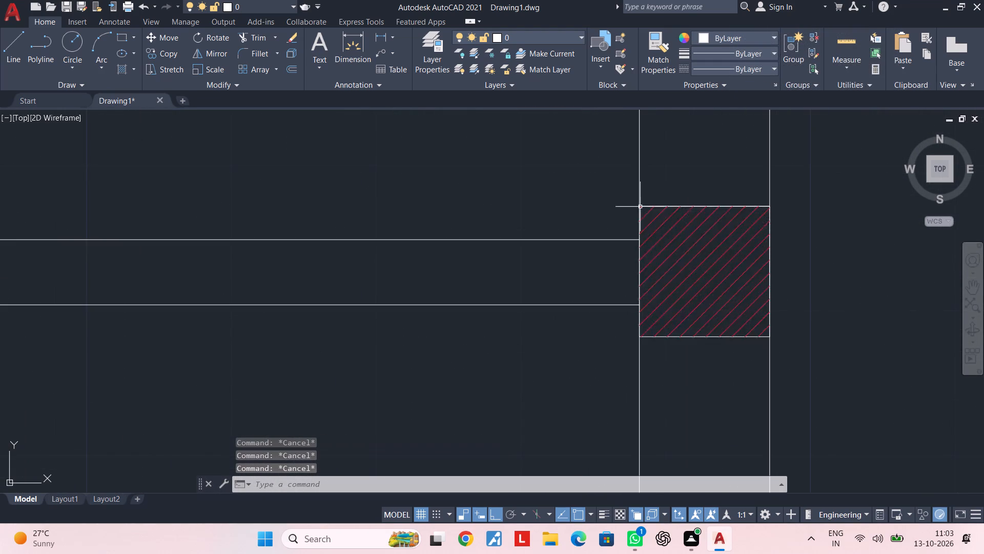
{"action": "key", "text": "Escape"}
{"action": "left_click", "coordinate": [640, 205]}
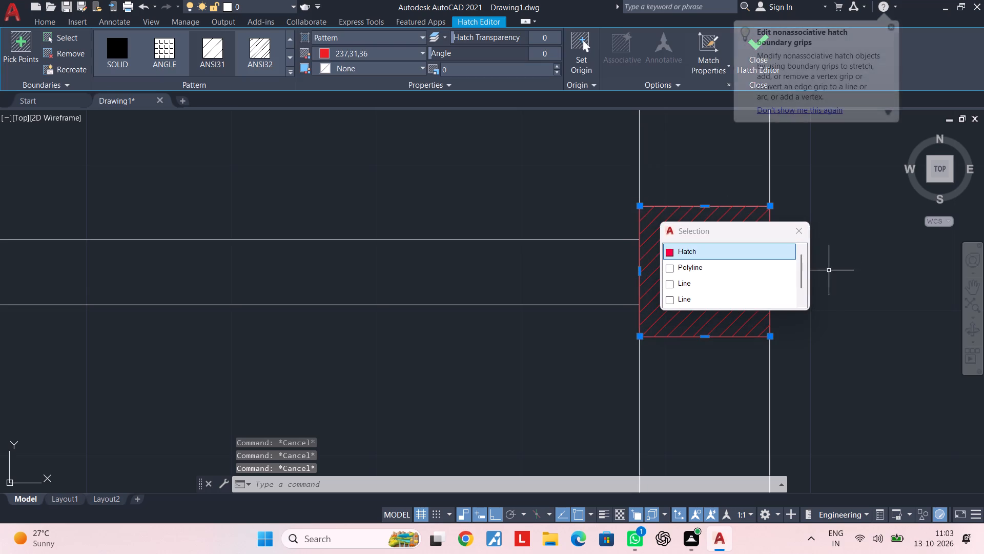
{"action": "key", "text": "Delete"}
{"action": "key", "text": "Escape"}
{"action": "key", "text": "Escape"}
{"action": "left_click", "coordinate": [716, 365]}
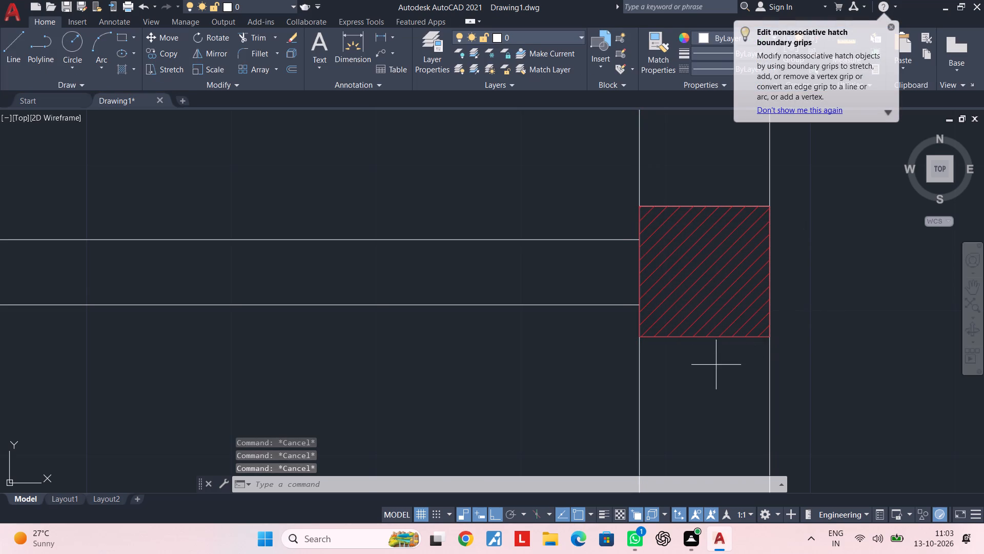
{"action": "left_click", "coordinate": [686, 266]}
{"action": "key", "text": "Delete"}
{"action": "scroll", "coordinate": [692, 297], "scroll_direction": "down", "scroll_amount": 1}
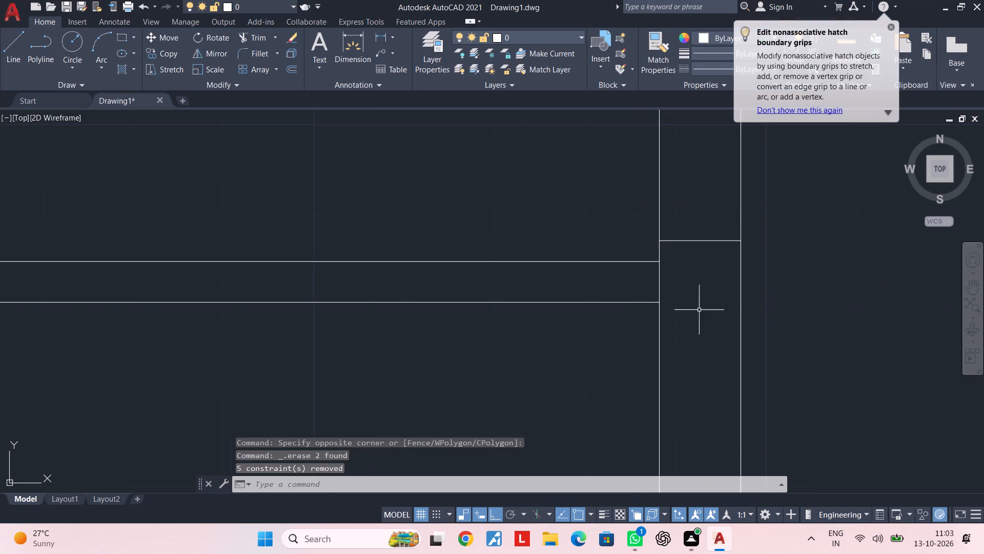
Erase the leftover horizontal line across the east outer wall where the column was removed.
{"action": "left_click", "coordinate": [707, 275]}
{"action": "left_click", "coordinate": [690, 219]}
{"action": "key", "text": "Delete"}
{"action": "scroll", "coordinate": [689, 299], "scroll_direction": "down", "scroll_amount": 3}
{"action": "middle_click_drag", "start_coordinate": [688, 301], "coordinate": [735, 251]}
{"action": "scroll", "coordinate": [699, 267], "scroll_direction": "up", "scroll_amount": 1}
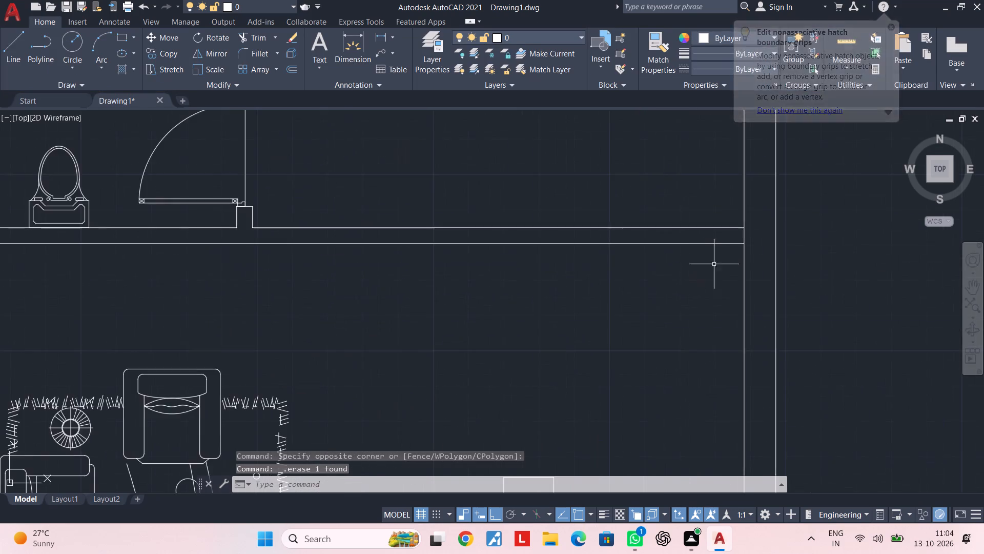
{"action": "scroll", "coordinate": [714, 264], "scroll_direction": "up", "scroll_amount": 1}
{"action": "middle_click_drag", "start_coordinate": [727, 271], "coordinate": [683, 309]}
{"action": "key", "text": "Escape"}
{"action": "key", "text": "Escape"}
{"action": "scroll", "coordinate": [701, 288], "scroll_direction": "up", "scroll_amount": 1}
{"action": "key", "text": "Escape"}
{"action": "key", "text": "Escape"}
{"action": "key", "text": "Escape"}
{"action": "key", "text": "Escape"}
{"action": "key", "text": "Escape"}
{"action": "middle_click_drag", "start_coordinate": [700, 289], "coordinate": [680, 326]}
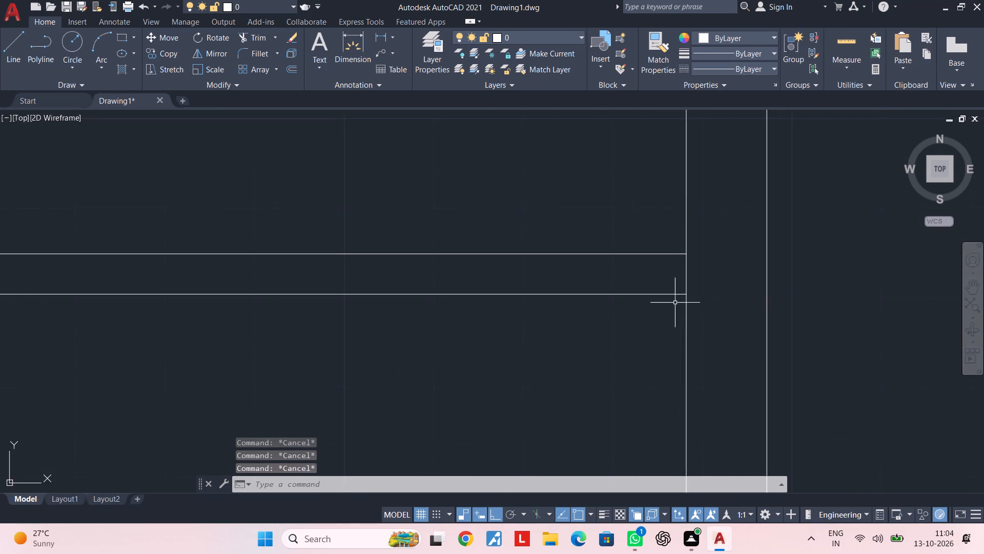
Offset the east outer wall's inner line 6" west, across the wall between the toilet and living room.
{"action": "scroll", "coordinate": [663, 265], "scroll_direction": "down", "scroll_amount": 1}
{"action": "middle_click_drag", "start_coordinate": [663, 265], "coordinate": [767, 281]}
{"action": "key", "text": "Escape"}
{"action": "key", "text": "Escape"}
{"action": "key", "text": "Escape"}
{"action": "type", "text": "of 9"}
{"action": "key", "text": "Escape"}
{"action": "key", "text": "Escape"}
{"action": "key", "text": "Escape"}
{"action": "type", "text": "of 6\""}
{"action": "key", "text": "Return"}
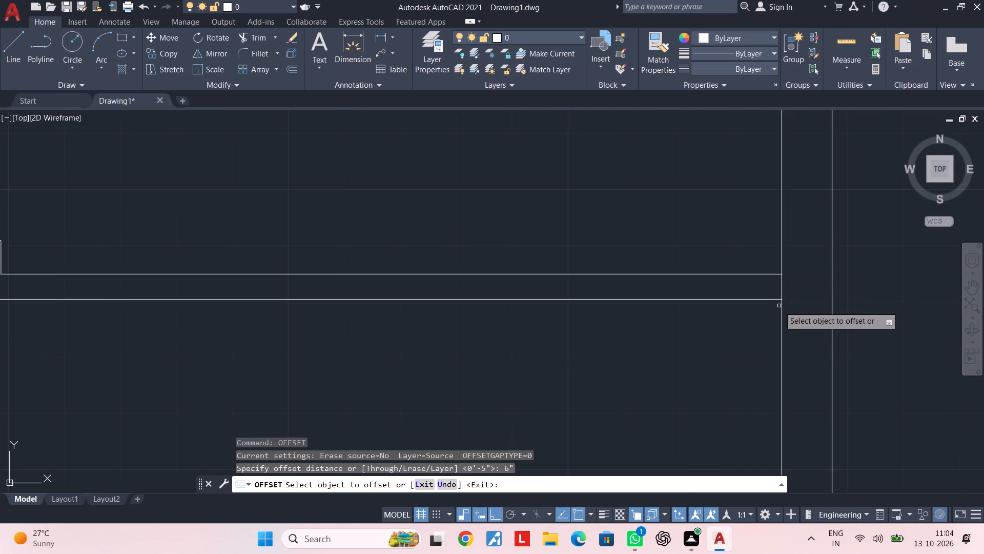
{"action": "left_click", "coordinate": [782, 317]}
{"action": "left_click", "coordinate": [716, 319]}
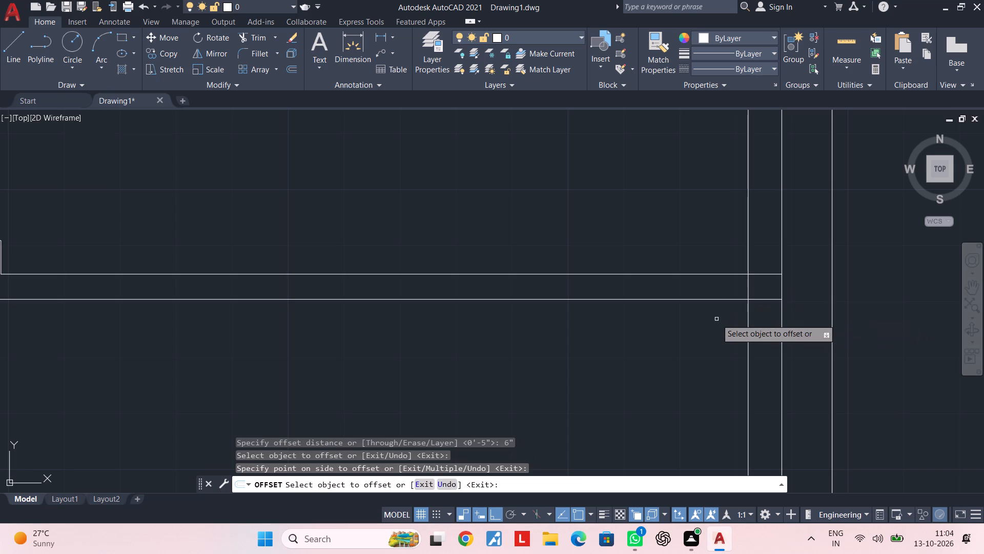
Offset the new vertical line 3' west to mark the far side of a wall opening.
{"action": "key", "text": "space"}
{"action": "key", "text": "space"}
{"action": "type", "text": "3'"}
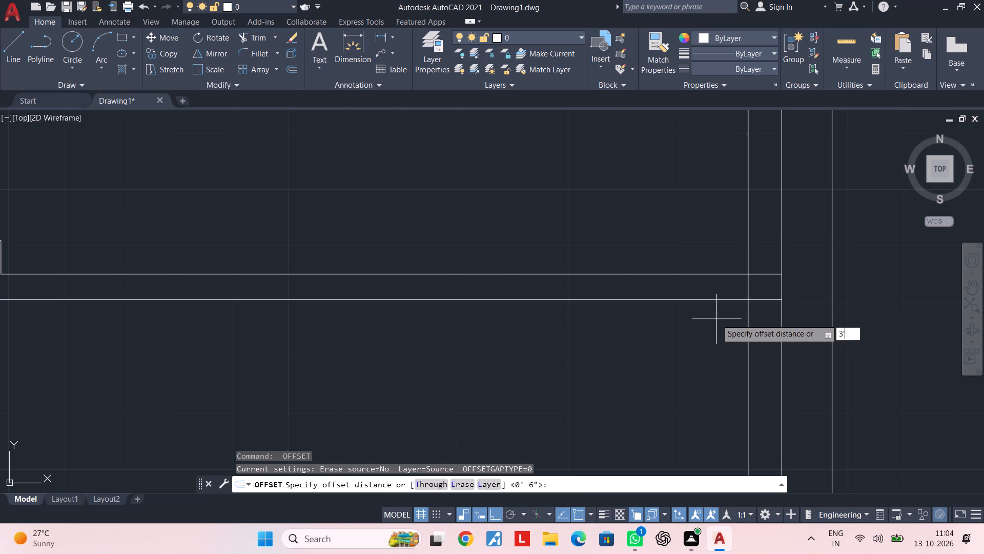
{"action": "key", "text": "Return"}
{"action": "left_click", "coordinate": [747, 327]}
{"action": "left_click", "coordinate": [738, 326]}
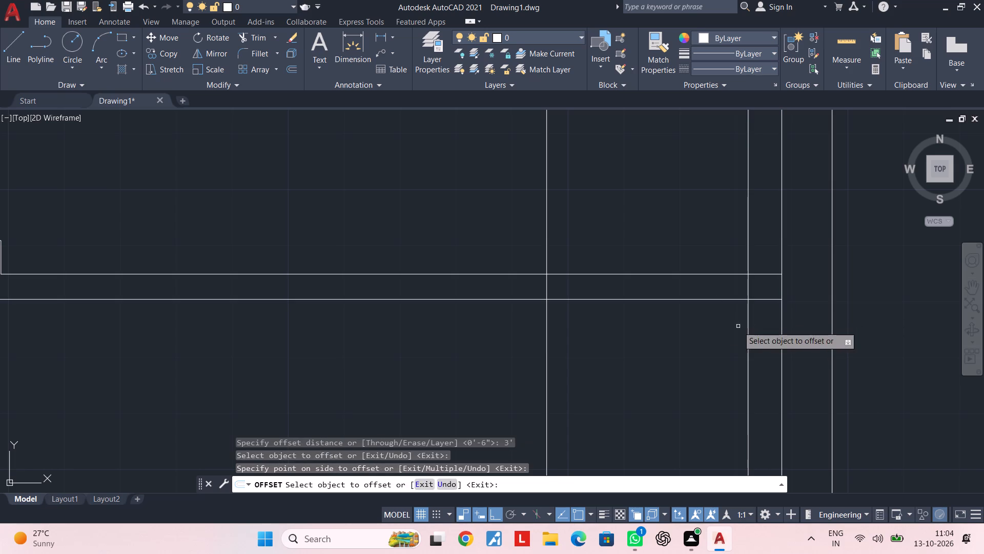
Trim the two offset lines and the wall lines between them, leaving a 3' opening and a 6" stub at the east wall.
{"action": "key", "text": "Escape"}
{"action": "key", "text": "Escape"}
{"action": "key", "text": "t"}
{"action": "key", "text": "r"}
{"action": "key", "text": "space"}
{"action": "left_click", "coordinate": [514, 229]}
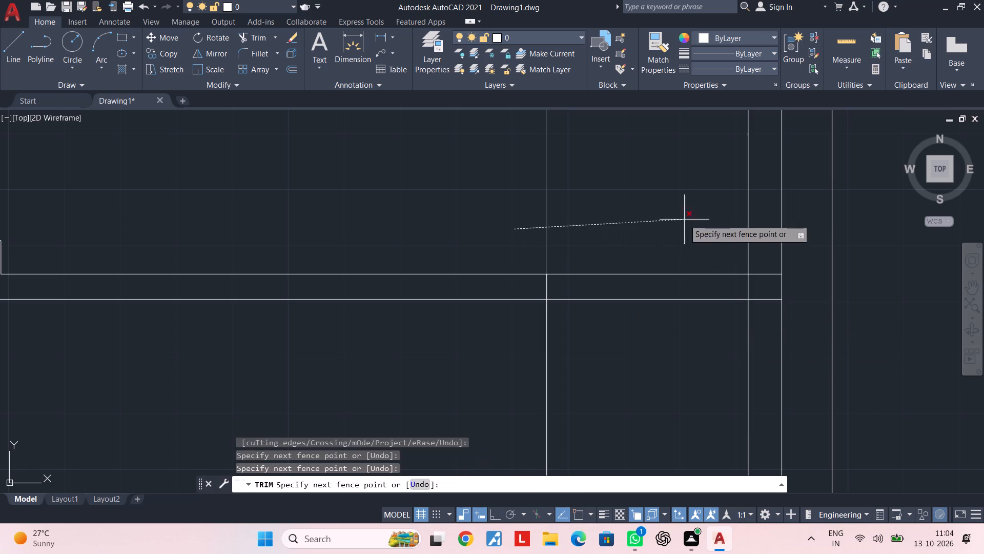
{"action": "left_click", "coordinate": [764, 219]}
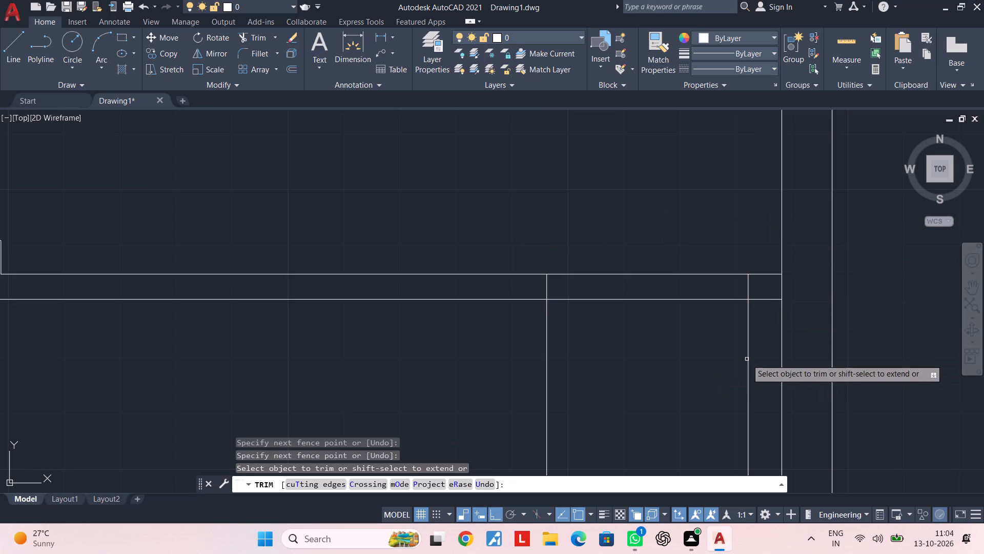
{"action": "left_click", "coordinate": [755, 355]}
{"action": "left_click", "coordinate": [487, 365]}
{"action": "left_click", "coordinate": [686, 316]}
{"action": "left_click", "coordinate": [682, 235]}
{"action": "key", "text": "Escape"}
{"action": "key", "text": "Escape"}
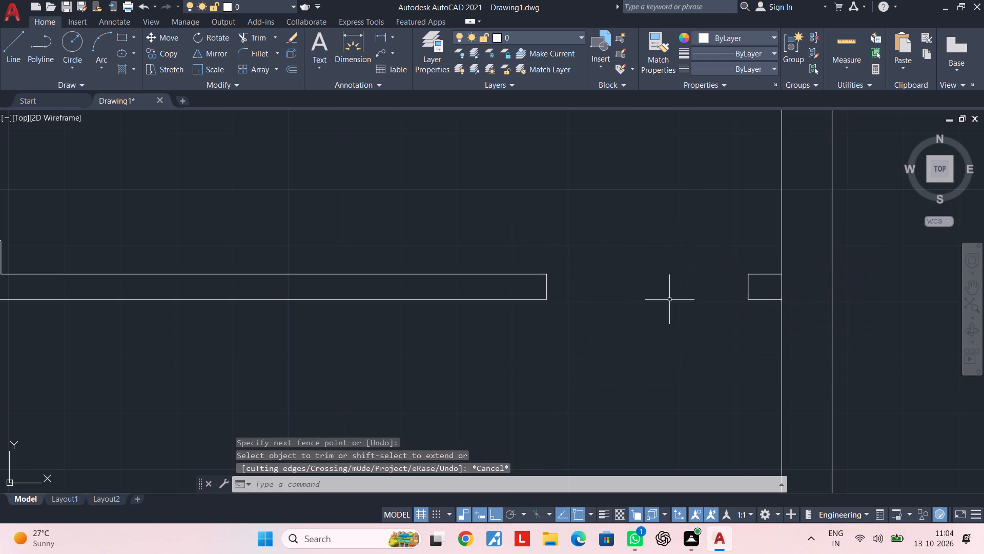
{"action": "key", "text": "Escape"}
{"action": "key", "text": "Escape"}
{"action": "key", "text": "Escape"}
{"action": "key", "text": "Escape"}
{"action": "key", "text": "Escape"}
{"action": "key", "text": "Escape"}
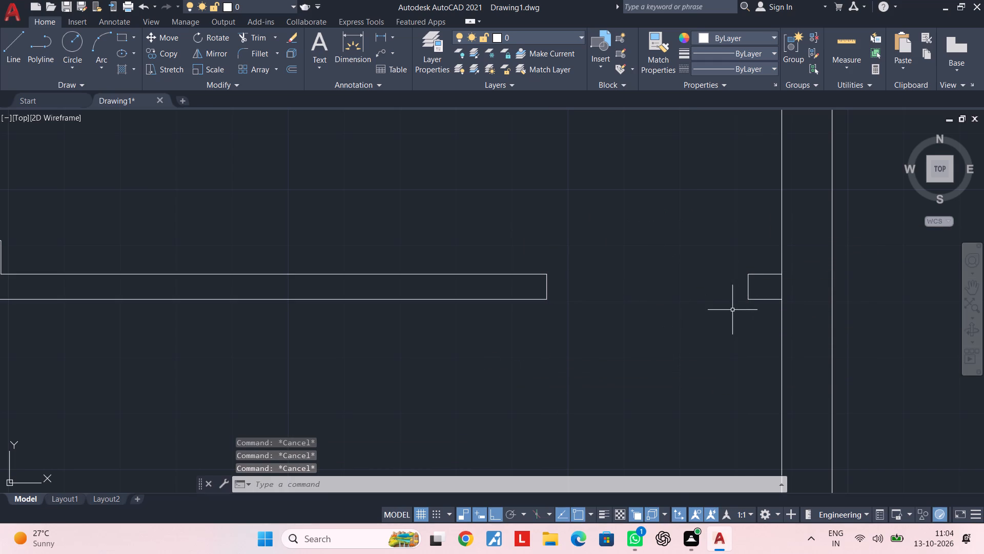
{"action": "key", "text": "Escape"}
Offset the upper line of the wall stub 2.5" north.
{"action": "middle_click_drag", "start_coordinate": [760, 274], "coordinate": [658, 283]}
{"action": "key", "text": "Escape"}
{"action": "key", "text": "Escape"}
{"action": "key", "text": "Escape"}
{"action": "type", "text": "of 2.5\""}
{"action": "key", "text": "Return"}
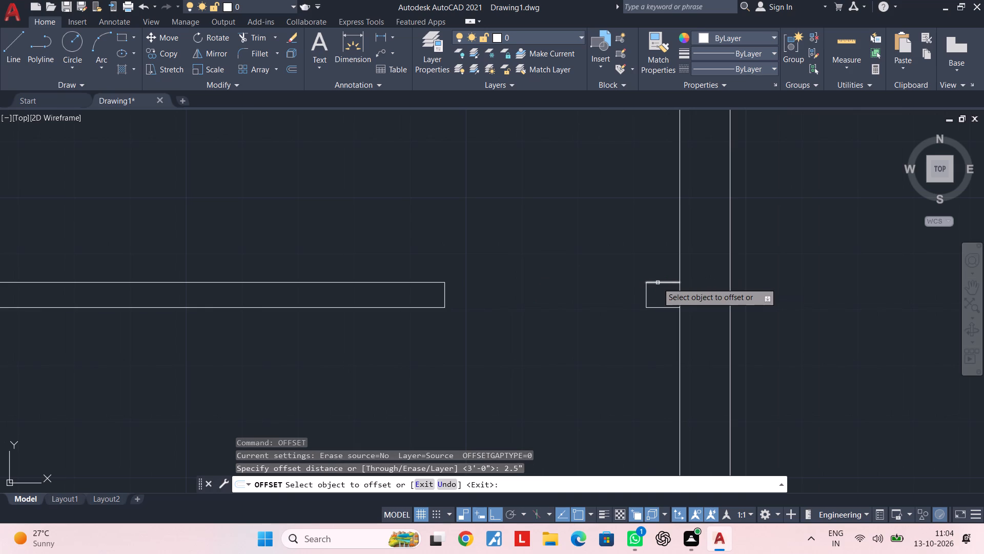
{"action": "left_click", "coordinate": [666, 282]}
{"action": "left_click", "coordinate": [663, 228]}
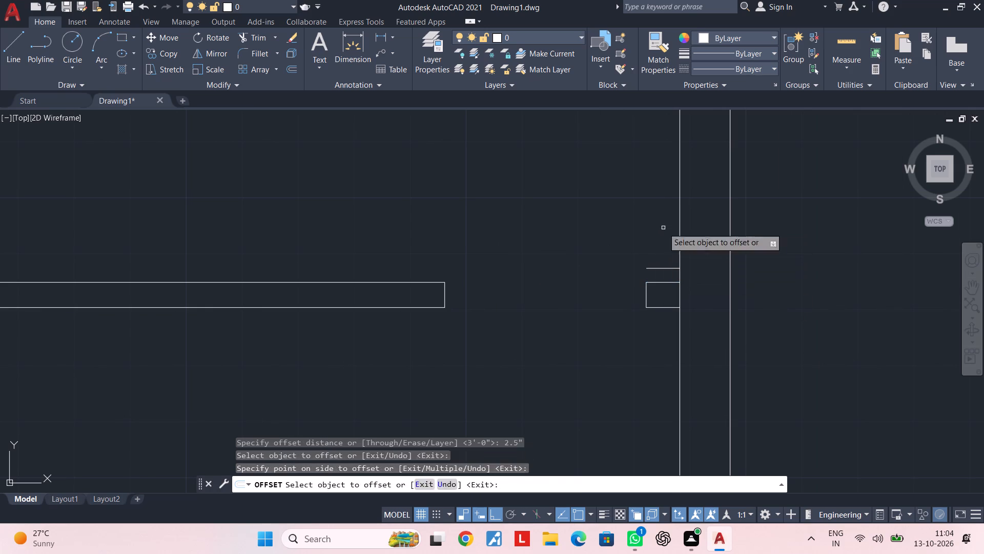
Extend the offset line across the east outer wall's thickness and trim off its part inside the room.
{"action": "key", "text": "Escape"}
{"action": "key", "text": "Escape"}
{"action": "type", "text": "ex"}
{"action": "key", "text": "space"}
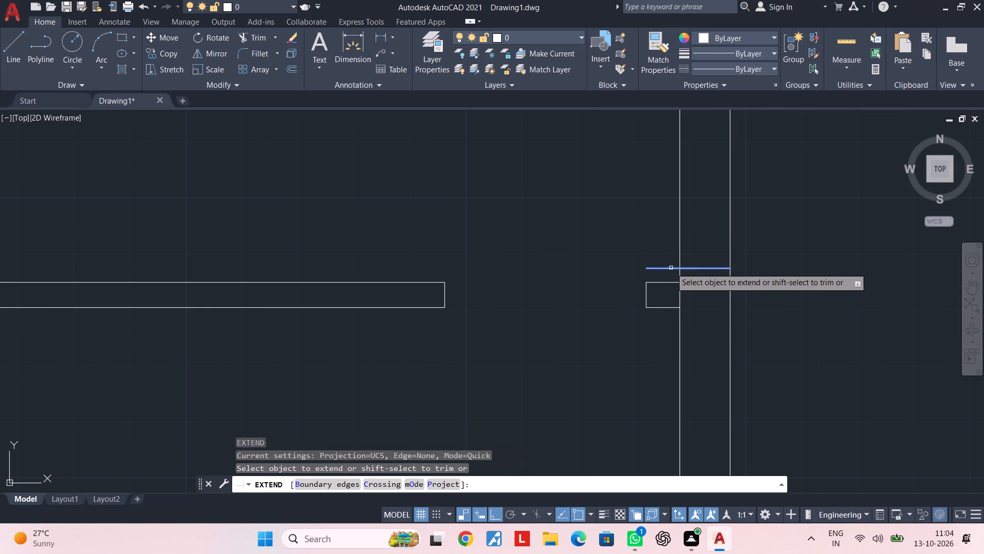
{"action": "left_click", "coordinate": [671, 268]}
{"action": "key", "text": "Escape"}
{"action": "key", "text": "Escape"}
{"action": "type", "text": "tr"}
{"action": "key", "text": "space"}
{"action": "left_click", "coordinate": [671, 268]}
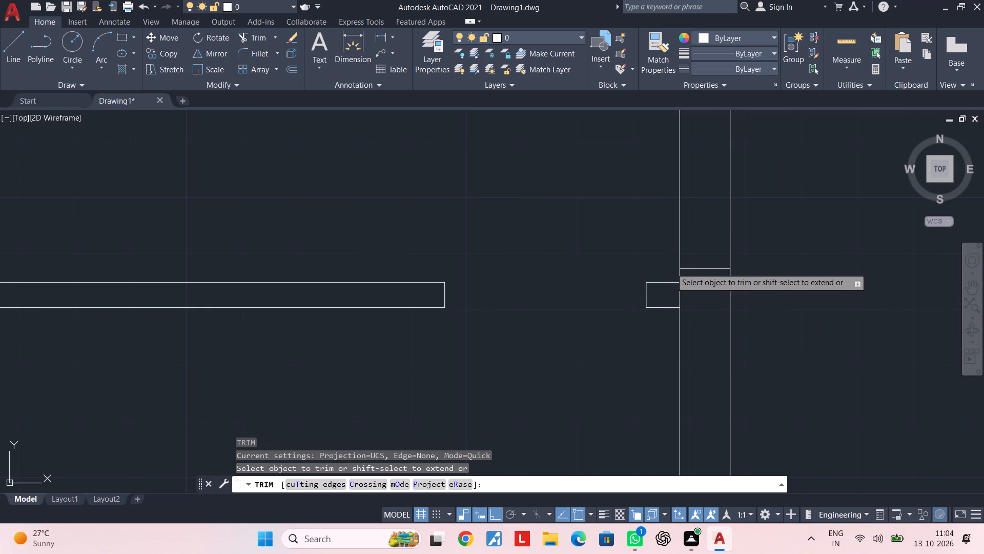
{"action": "key", "text": "Escape"}
{"action": "key", "text": "Escape"}
{"action": "key", "text": "Escape"}
{"action": "key", "text": "Escape"}
{"action": "key", "text": "Escape"}
Draw a 9" by 9" column rectangle within the east outer wall, starting from the offset line's outer end.
{"action": "type", "text": "rec"}
{"action": "key", "text": "space"}
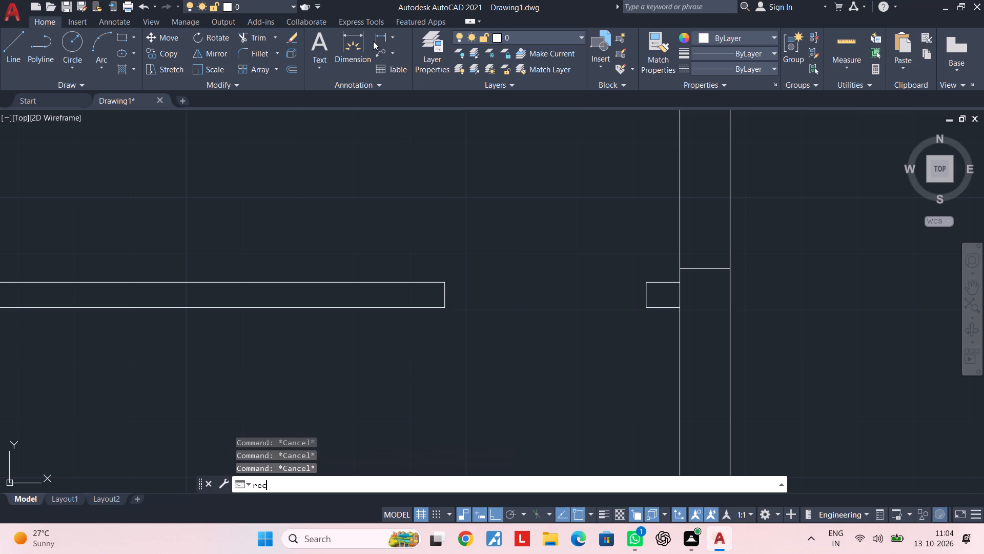
{"action": "left_click", "coordinate": [728, 268]}
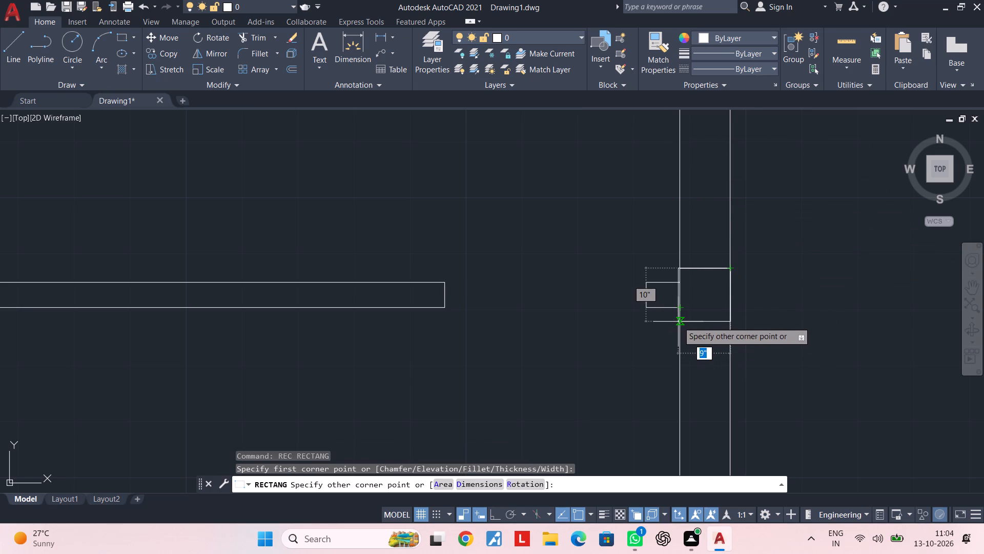
{"action": "scroll", "coordinate": [678, 322], "scroll_direction": "up", "scroll_amount": 1}
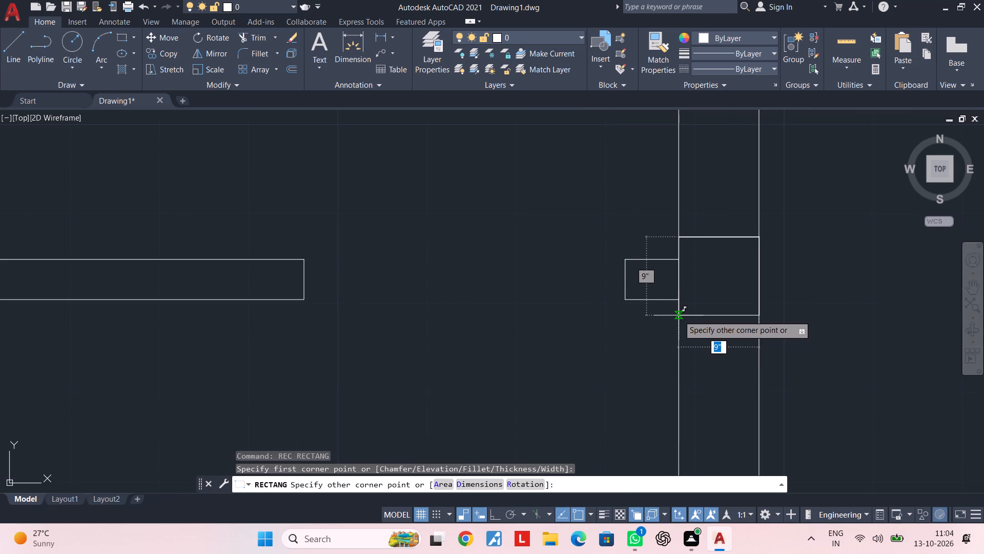
{"action": "scroll", "coordinate": [679, 315], "scroll_direction": "up", "scroll_amount": 1}
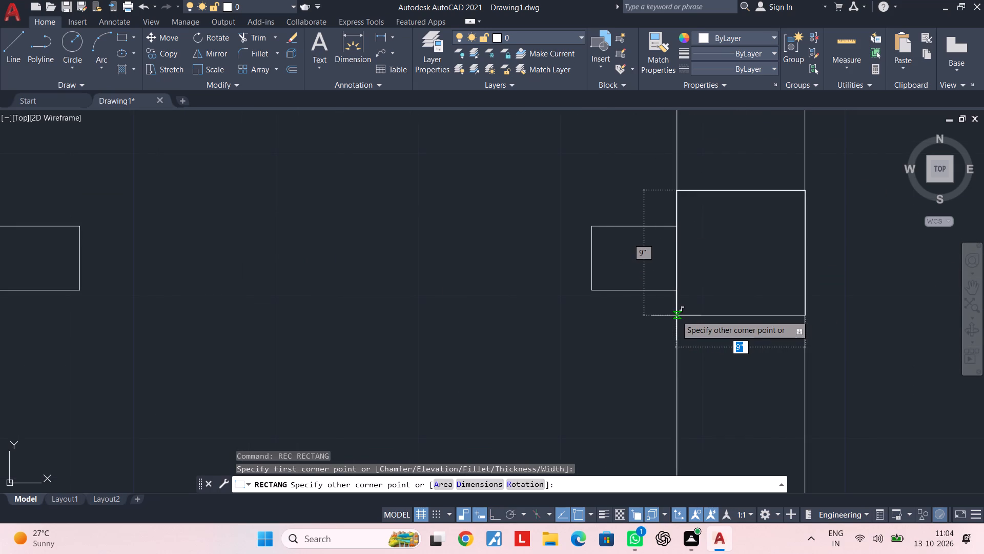
{"action": "left_click", "coordinate": [676, 315]}
{"action": "key", "text": "Escape"}
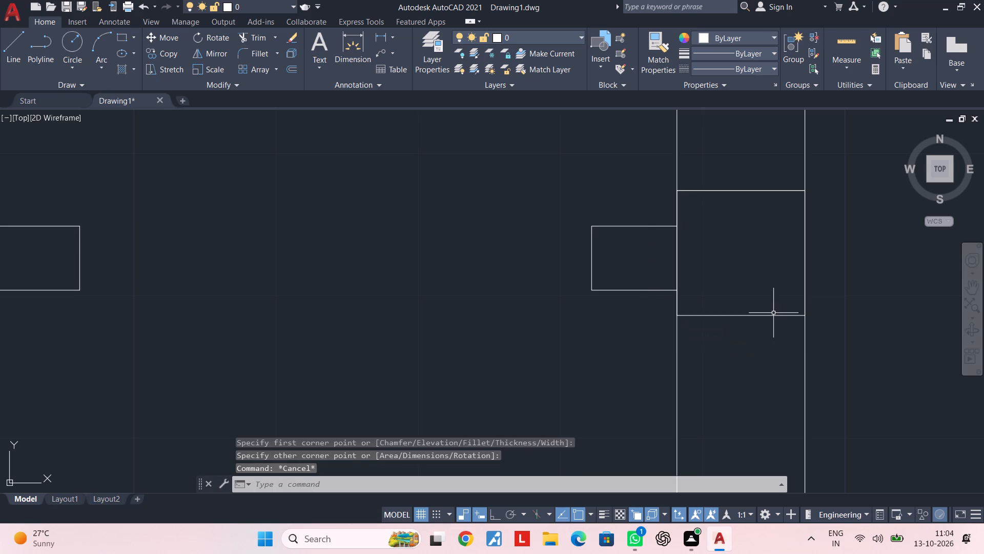
{"action": "key", "text": "Escape"}
{"action": "key", "text": "Escape"}
Hatch the inside of the new column rectangle beside the wall stub.
{"action": "scroll", "coordinate": [724, 263], "scroll_direction": "down", "scroll_amount": 1}
{"action": "middle_click_drag", "start_coordinate": [724, 263], "coordinate": [647, 269]}
{"action": "key", "text": "Escape"}
{"action": "key", "text": "Escape"}
{"action": "type", "text": "h"}
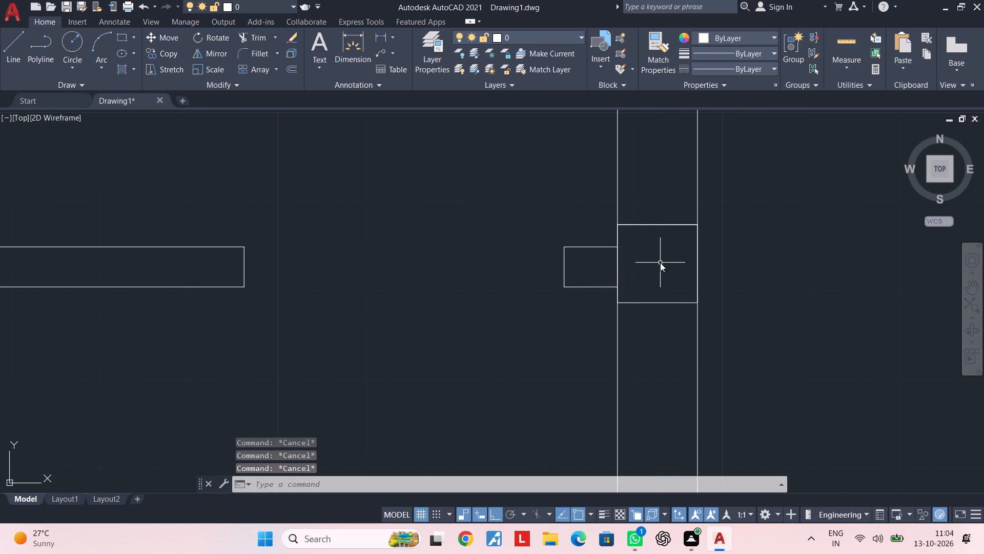
{"action": "key", "text": "space"}
{"action": "left_click", "coordinate": [660, 262]}
{"action": "key", "text": "Escape"}
{"action": "key", "text": "Escape"}
{"action": "key", "text": "Escape"}
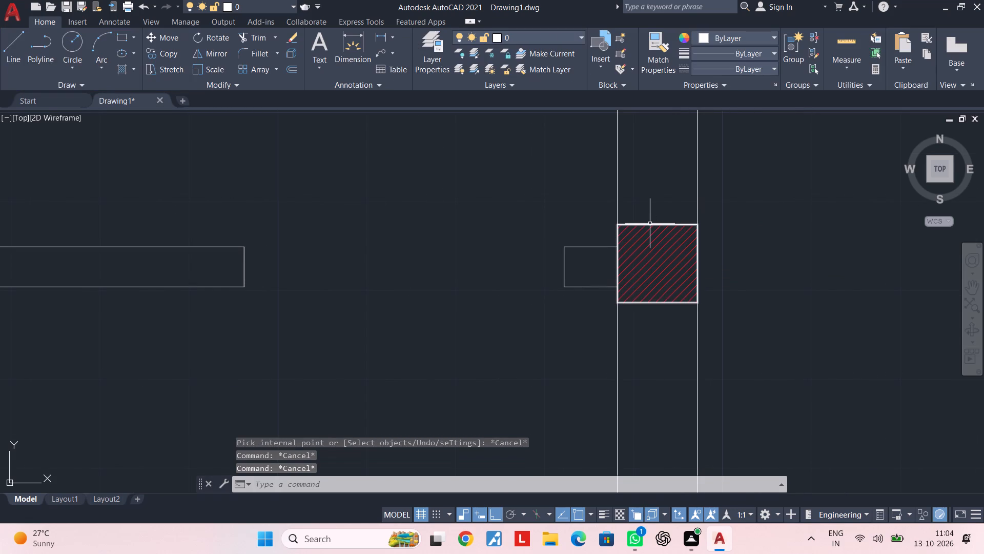
Assign the new column's outline to the coiumn layer.
{"action": "left_click", "coordinate": [650, 224]}
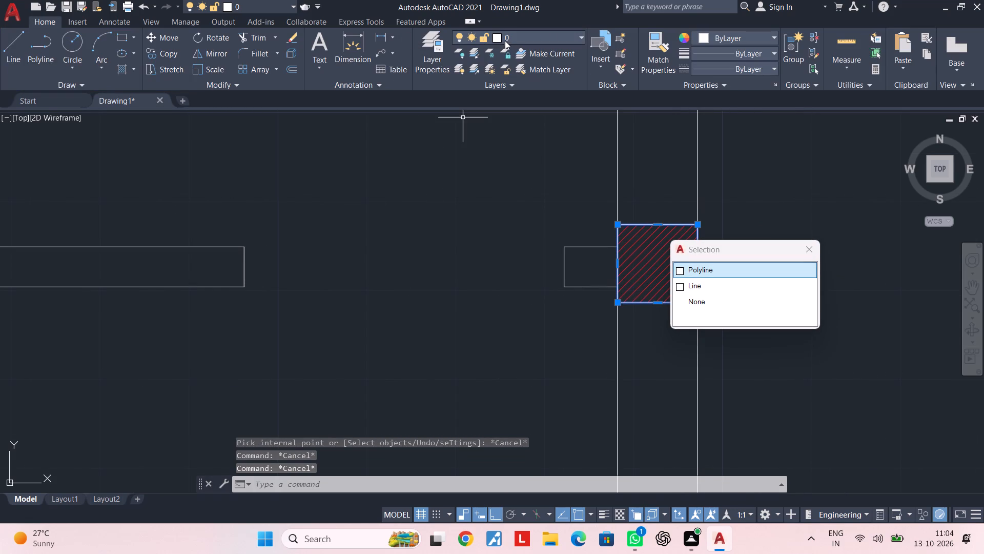
{"action": "left_click", "coordinate": [505, 40]}
{"action": "left_click", "coordinate": [520, 88]}
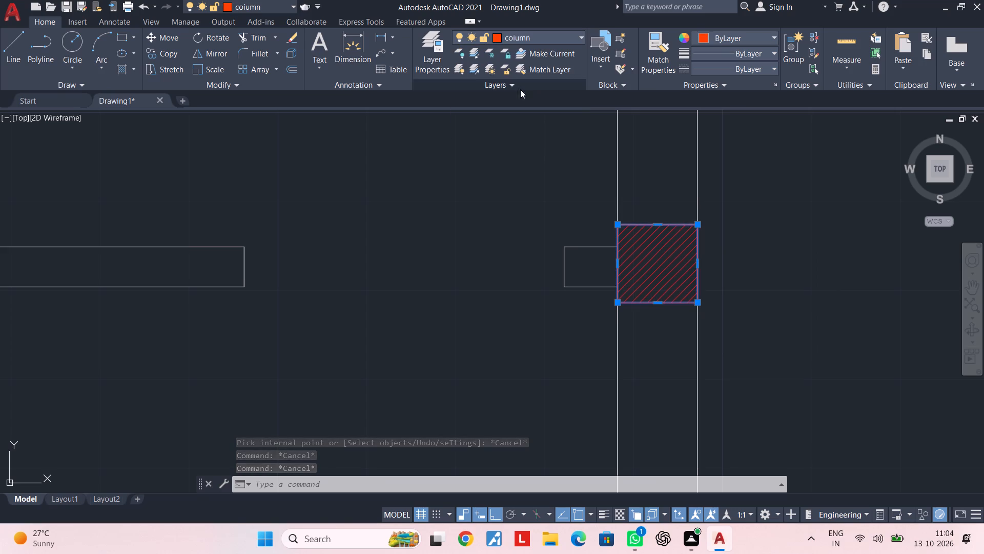
{"action": "key", "text": "Escape"}
Assign the outline of the original plan's east-wall column beside the living room to the coiumn layer.
{"action": "scroll", "coordinate": [563, 217], "scroll_direction": "down", "scroll_amount": 5}
{"action": "middle_click_drag", "start_coordinate": [552, 224], "coordinate": [777, 220]}
{"action": "scroll", "coordinate": [470, 217], "scroll_direction": "up", "scroll_amount": 7}
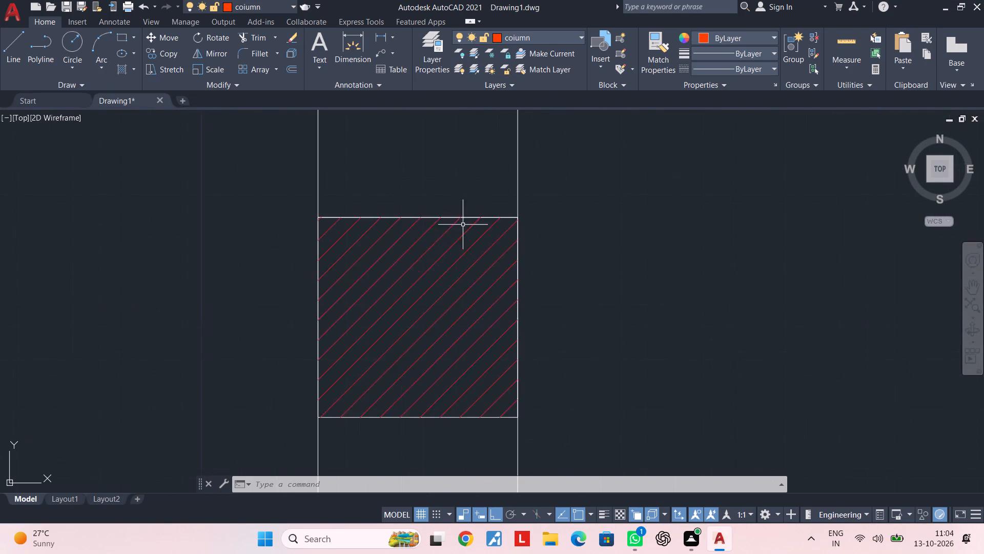
{"action": "left_click", "coordinate": [470, 216]}
{"action": "left_click", "coordinate": [552, 37]}
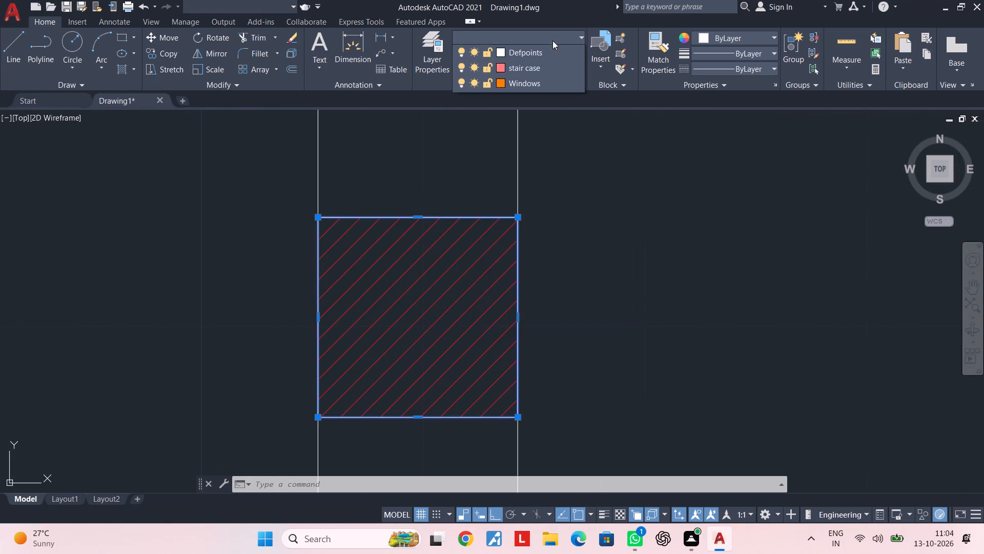
{"action": "left_click", "coordinate": [531, 90]}
{"action": "key", "text": "Escape"}
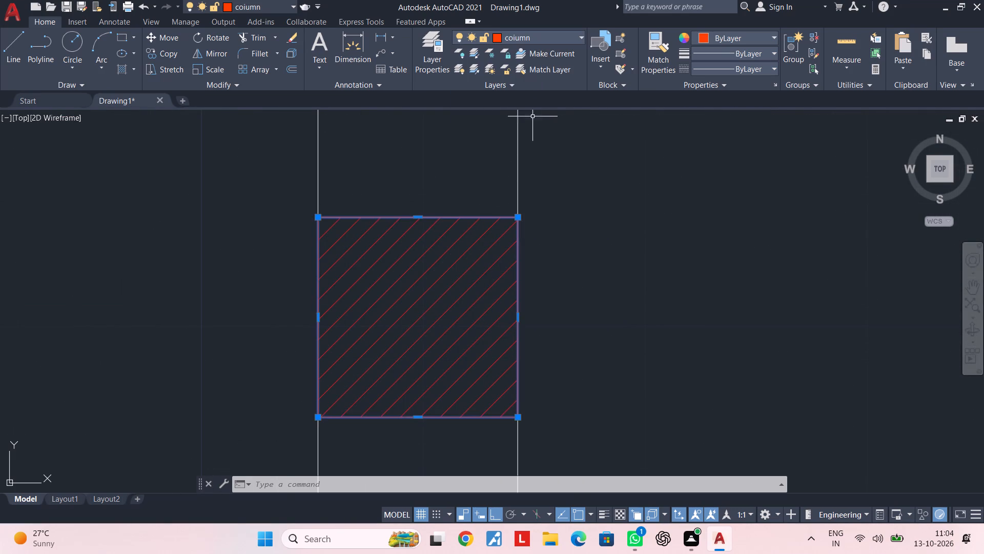
{"action": "scroll", "coordinate": [549, 144], "scroll_direction": "down", "scroll_amount": 4}
{"action": "key", "text": "Escape"}
{"action": "key", "text": "Escape"}
Assign all the original plan's columns, both outlines and hatches, along the outer walls and at the bathroom corner to the coiumn layer.
{"action": "scroll", "coordinate": [596, 187], "scroll_direction": "down", "scroll_amount": 4}
{"action": "middle_click_drag", "start_coordinate": [597, 187], "coordinate": [587, 271]}
{"action": "middle_click_drag", "start_coordinate": [602, 228], "coordinate": [598, 337]}
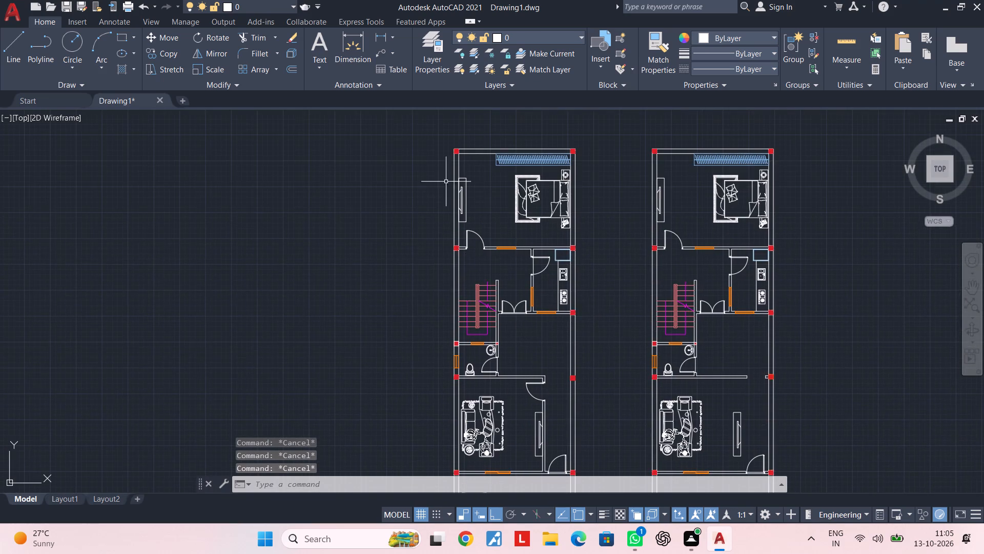
{"action": "scroll", "coordinate": [450, 136], "scroll_direction": "up", "scroll_amount": 6}
{"action": "middle_click_drag", "start_coordinate": [453, 196], "coordinate": [471, 102]}
{"action": "left_click", "coordinate": [423, 138]}
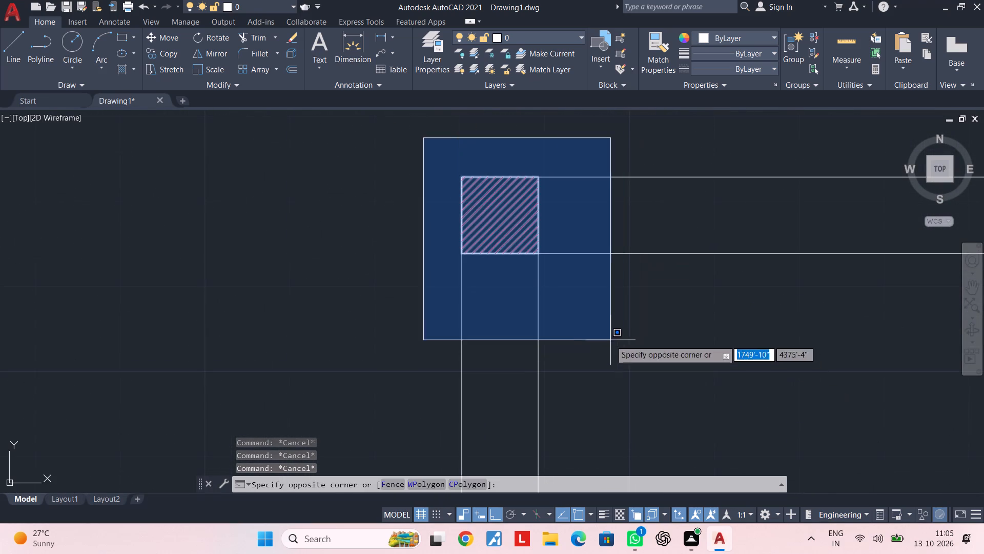
{"action": "left_click", "coordinate": [610, 340]}
{"action": "scroll", "coordinate": [754, 327], "scroll_direction": "down", "scroll_amount": 1}
{"action": "middle_click_drag", "start_coordinate": [756, 325], "coordinate": [319, 245]}
{"action": "scroll", "coordinate": [603, 273], "scroll_direction": "down", "scroll_amount": 3}
{"action": "middle_click_drag", "start_coordinate": [601, 273], "coordinate": [315, 253]}
{"action": "scroll", "coordinate": [539, 234], "scroll_direction": "up", "scroll_amount": 3}
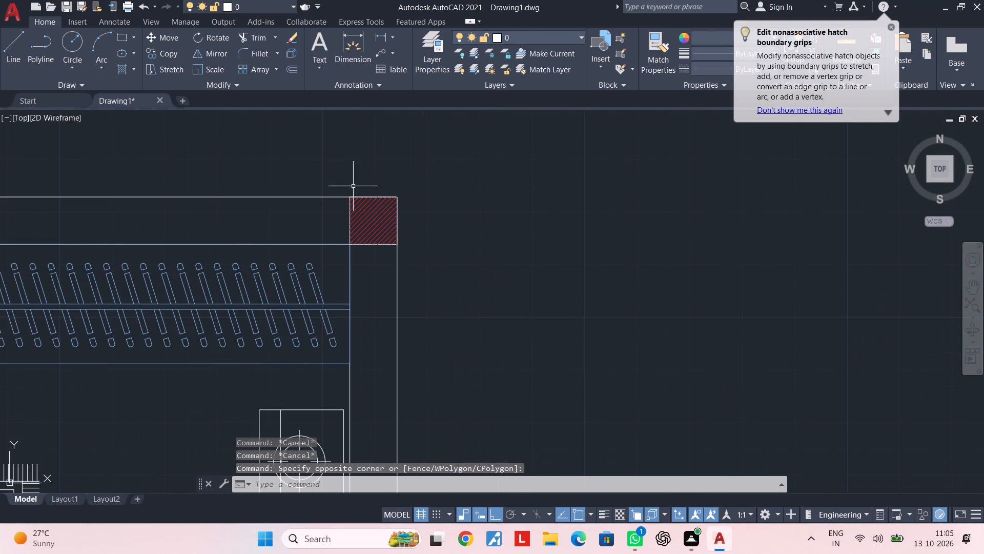
{"action": "left_click", "coordinate": [336, 175]}
{"action": "left_click", "coordinate": [438, 253]}
{"action": "scroll", "coordinate": [471, 259], "scroll_direction": "down", "scroll_amount": 3}
{"action": "middle_click_drag", "start_coordinate": [476, 260], "coordinate": [533, 30]}
{"action": "middle_click_drag", "start_coordinate": [553, 220], "coordinate": [560, 168]}
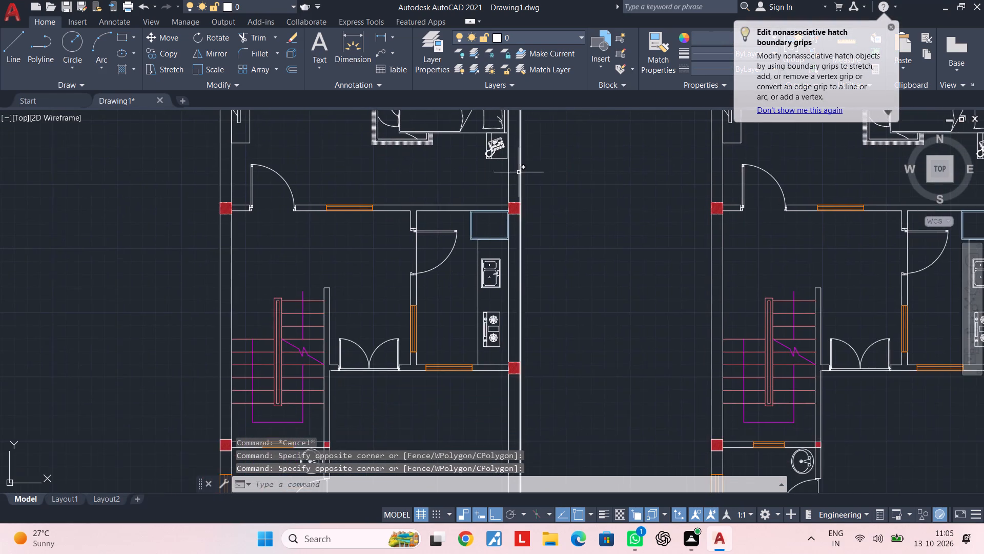
{"action": "scroll", "coordinate": [516, 180], "scroll_direction": "up", "scroll_amount": 2}
{"action": "left_click", "coordinate": [475, 208]}
{"action": "scroll", "coordinate": [549, 261], "scroll_direction": "up", "scroll_amount": 2}
{"action": "left_click", "coordinate": [550, 261]}
{"action": "scroll", "coordinate": [536, 268], "scroll_direction": "down", "scroll_amount": 2}
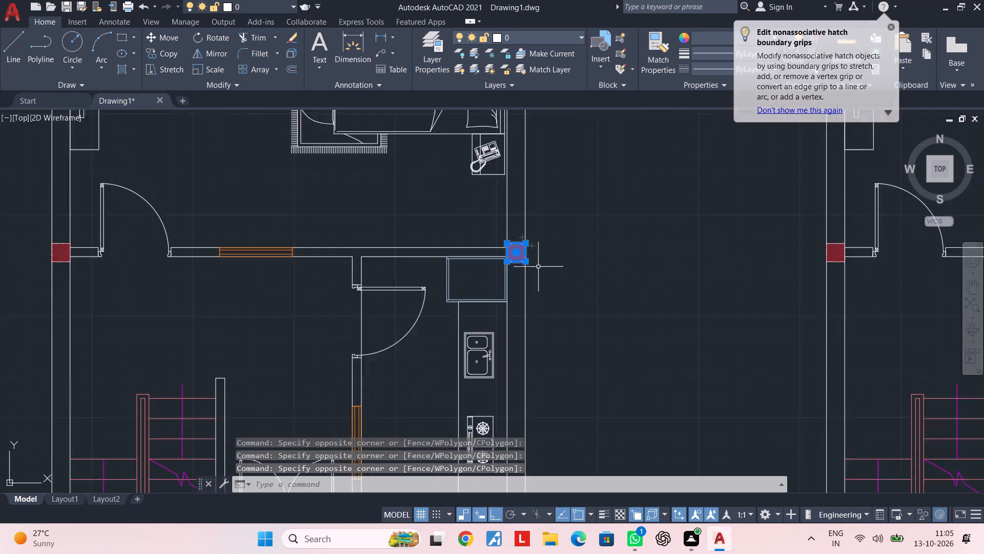
{"action": "scroll", "coordinate": [541, 265], "scroll_direction": "down", "scroll_amount": 1}
{"action": "middle_click_drag", "start_coordinate": [550, 253], "coordinate": [564, 32]}
{"action": "middle_click_drag", "start_coordinate": [567, 252], "coordinate": [572, 152]}
{"action": "scroll", "coordinate": [516, 188], "scroll_direction": "up", "scroll_amount": 2}
{"action": "left_click", "coordinate": [510, 143]}
{"action": "left_click", "coordinate": [621, 226]}
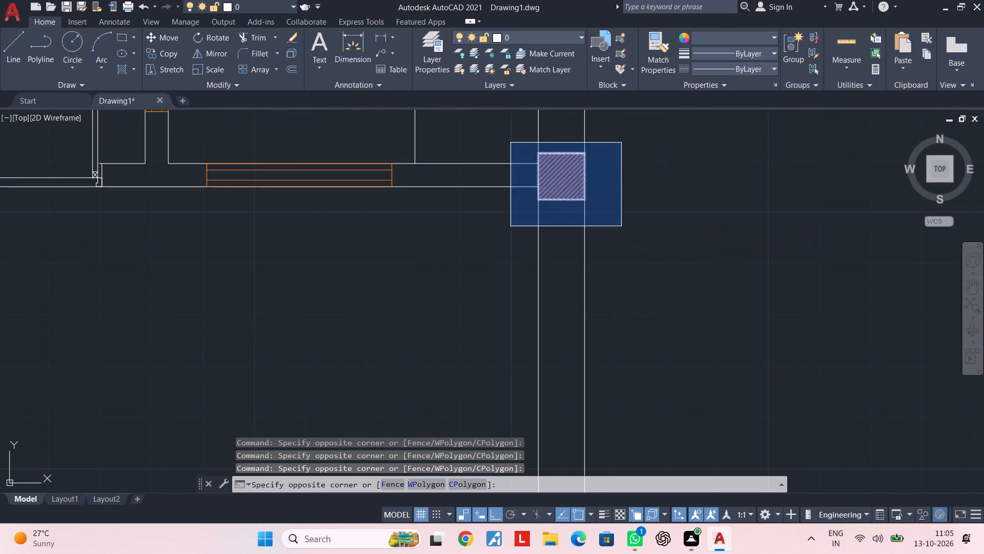
{"action": "scroll", "coordinate": [622, 226], "scroll_direction": "down", "scroll_amount": 2}
{"action": "middle_click_drag", "start_coordinate": [622, 226], "coordinate": [622, 60]}
{"action": "middle_click_drag", "start_coordinate": [657, 266], "coordinate": [652, 182]}
{"action": "left_click", "coordinate": [564, 185]}
{"action": "left_click", "coordinate": [657, 255]}
{"action": "scroll", "coordinate": [657, 255], "scroll_direction": "down", "scroll_amount": 3}
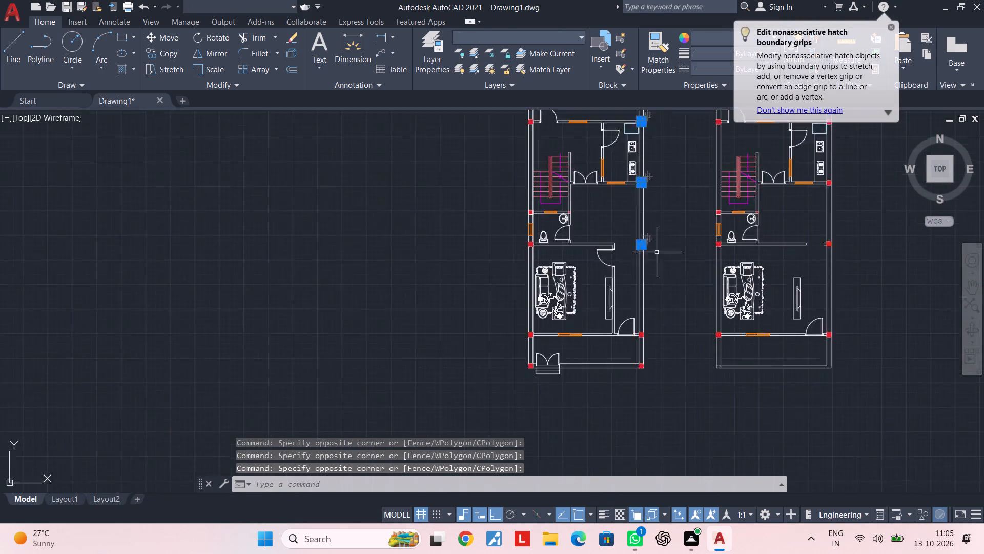
{"action": "middle_click_drag", "start_coordinate": [657, 243], "coordinate": [655, 100]}
{"action": "scroll", "coordinate": [646, 182], "scroll_direction": "up", "scroll_amount": 4}
{"action": "scroll", "coordinate": [578, 244], "scroll_direction": "up", "scroll_amount": 2}
{"action": "left_click", "coordinate": [543, 195]}
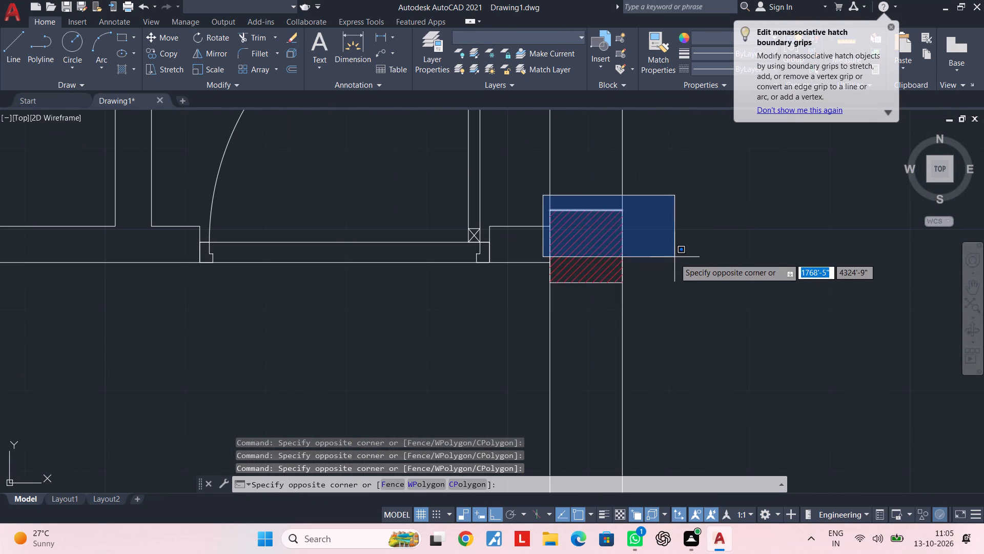
{"action": "left_click", "coordinate": [659, 297]}
{"action": "scroll", "coordinate": [679, 292], "scroll_direction": "down", "scroll_amount": 1}
{"action": "middle_click_drag", "start_coordinate": [679, 292], "coordinate": [682, 84]}
{"action": "scroll", "coordinate": [687, 306], "scroll_direction": "down", "scroll_amount": 2}
{"action": "middle_click_drag", "start_coordinate": [686, 300], "coordinate": [671, 256]}
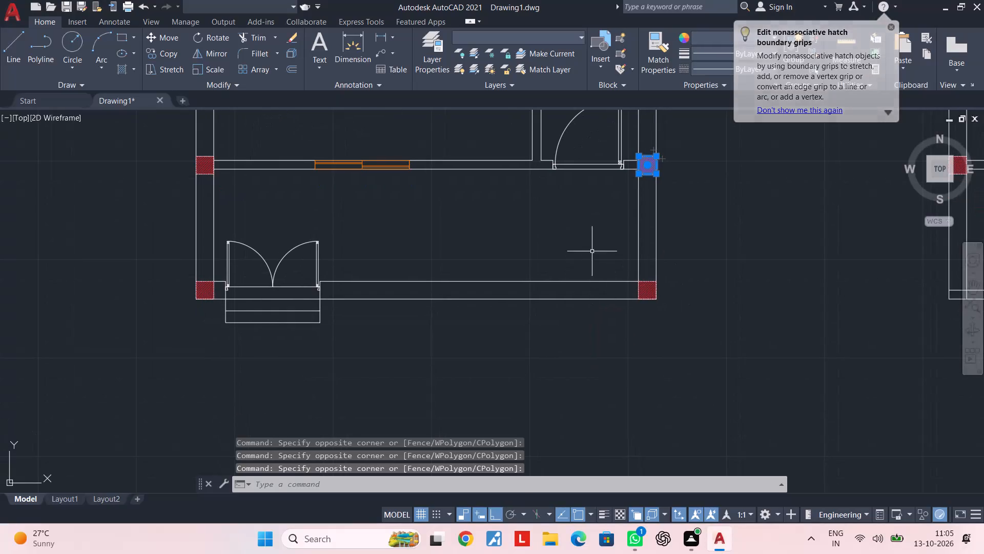
{"action": "left_click_drag", "start_coordinate": [592, 249], "coordinate": [601, 258]}
{"action": "left_click", "coordinate": [727, 333]}
{"action": "scroll", "coordinate": [518, 326], "scroll_direction": "down", "scroll_amount": 1}
{"action": "middle_click_drag", "start_coordinate": [539, 324], "coordinate": [875, 308]}
{"action": "scroll", "coordinate": [649, 292], "scroll_direction": "up", "scroll_amount": 2}
{"action": "left_click", "coordinate": [640, 217]}
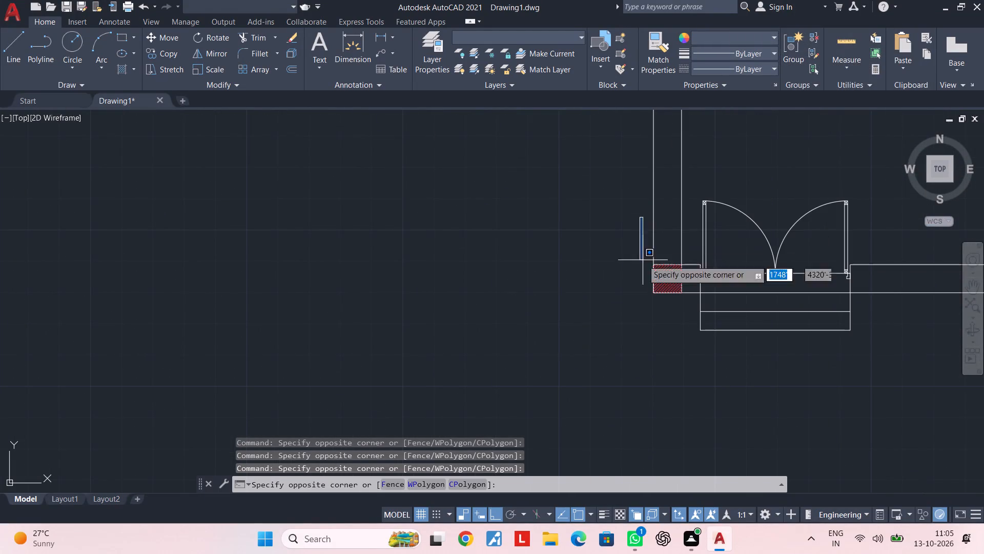
{"action": "scroll", "coordinate": [682, 322], "scroll_direction": "up", "scroll_amount": 2}
{"action": "left_click", "coordinate": [689, 321]}
{"action": "scroll", "coordinate": [689, 311], "scroll_direction": "down", "scroll_amount": 4}
{"action": "middle_click_drag", "start_coordinate": [688, 223], "coordinate": [679, 308]}
{"action": "scroll", "coordinate": [657, 305], "scroll_direction": "up", "scroll_amount": 3}
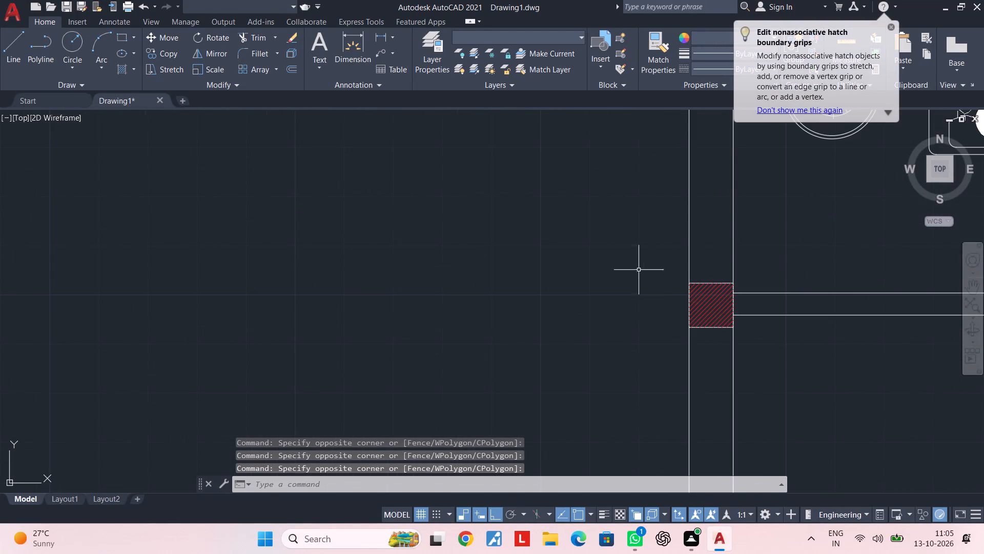
{"action": "left_click_drag", "start_coordinate": [654, 244], "coordinate": [659, 249]}
{"action": "left_click", "coordinate": [791, 355]}
{"action": "scroll", "coordinate": [765, 308], "scroll_direction": "down", "scroll_amount": 4}
{"action": "middle_click_drag", "start_coordinate": [781, 274], "coordinate": [677, 411]}
{"action": "scroll", "coordinate": [665, 306], "scroll_direction": "up", "scroll_amount": 3}
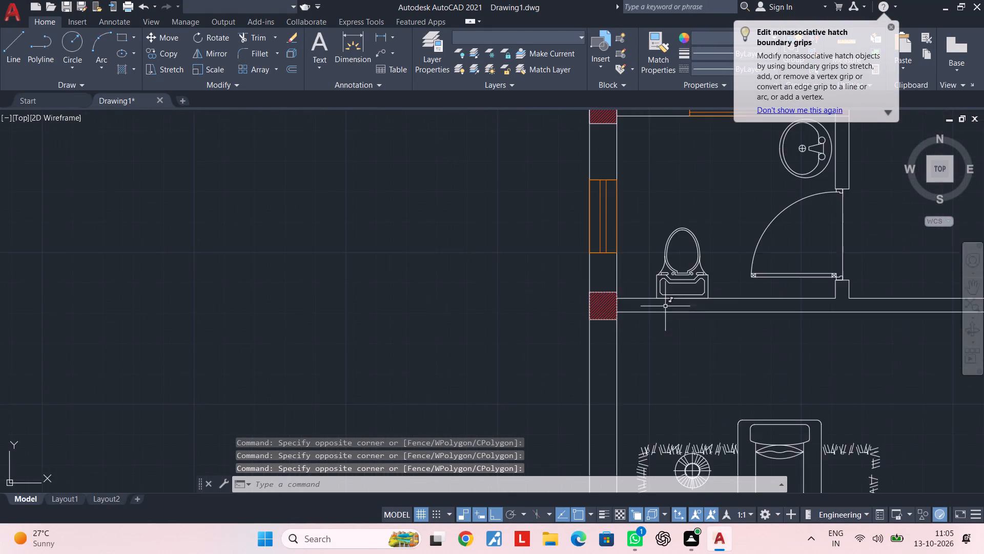
{"action": "scroll", "coordinate": [620, 291], "scroll_direction": "up", "scroll_amount": 2}
{"action": "left_click_drag", "start_coordinate": [501, 266], "coordinate": [507, 269]}
{"action": "left_click", "coordinate": [675, 404]}
{"action": "scroll", "coordinate": [646, 359], "scroll_direction": "down", "scroll_amount": 3}
{"action": "middle_click_drag", "start_coordinate": [640, 286], "coordinate": [644, 291]}
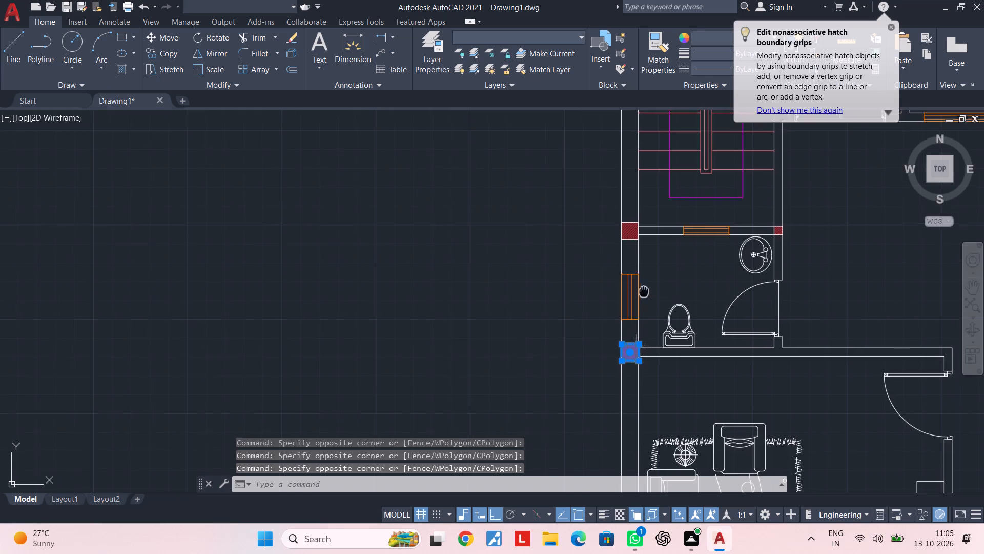
{"action": "middle_click_drag", "start_coordinate": [644, 291], "coordinate": [619, 398]}
{"action": "scroll", "coordinate": [610, 353], "scroll_direction": "up", "scroll_amount": 2}
{"action": "left_click", "coordinate": [555, 283]}
{"action": "left_click", "coordinate": [638, 362]}
{"action": "middle_click_drag", "start_coordinate": [752, 394], "coordinate": [473, 394]}
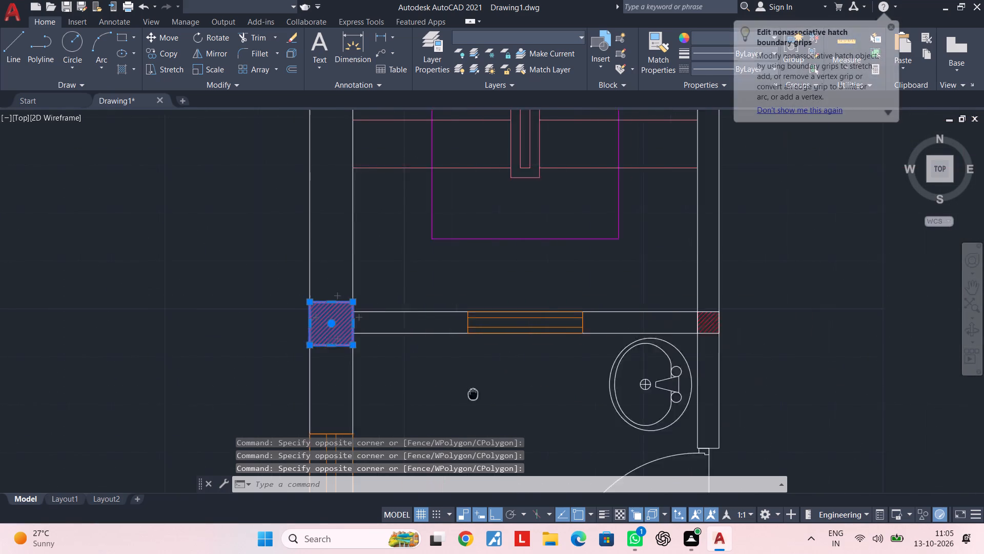
{"action": "middle_click_drag", "start_coordinate": [473, 394], "coordinate": [452, 394]}
{"action": "scroll", "coordinate": [669, 333], "scroll_direction": "up", "scroll_amount": 1}
{"action": "left_click", "coordinate": [646, 275]}
{"action": "left_click", "coordinate": [725, 352]}
{"action": "scroll", "coordinate": [725, 352], "scroll_direction": "down", "scroll_amount": 3}
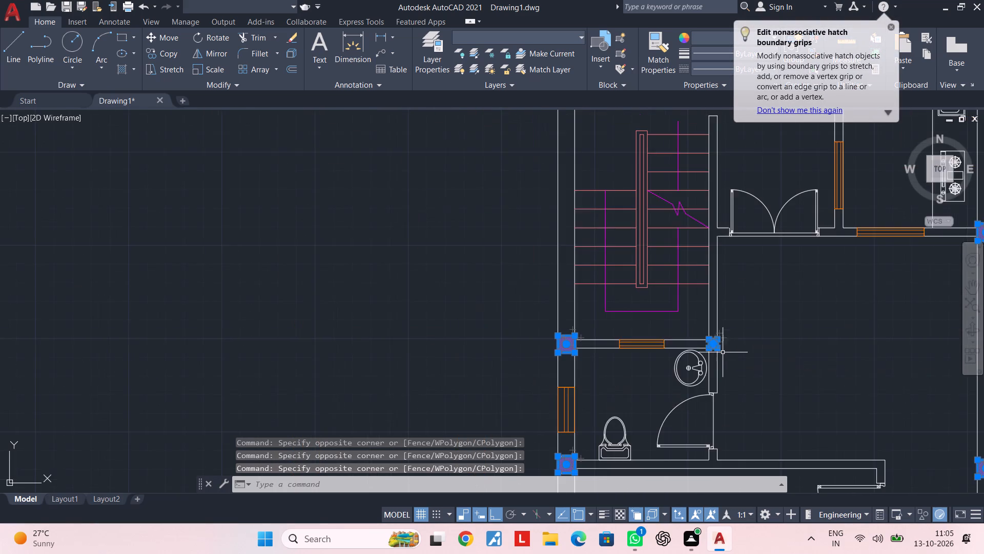
{"action": "middle_click_drag", "start_coordinate": [606, 320], "coordinate": [602, 464]}
{"action": "middle_click_drag", "start_coordinate": [578, 251], "coordinate": [569, 389]}
{"action": "scroll", "coordinate": [540, 274], "scroll_direction": "up", "scroll_amount": 1}
{"action": "left_click", "coordinate": [525, 243]}
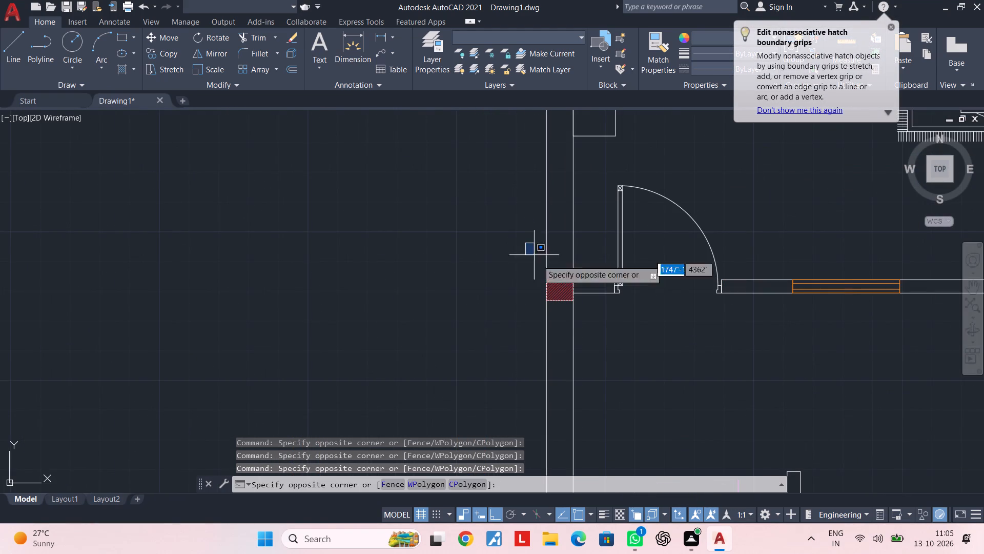
{"action": "left_click", "coordinate": [580, 317]}
{"action": "scroll", "coordinate": [583, 329], "scroll_direction": "down", "scroll_amount": 3}
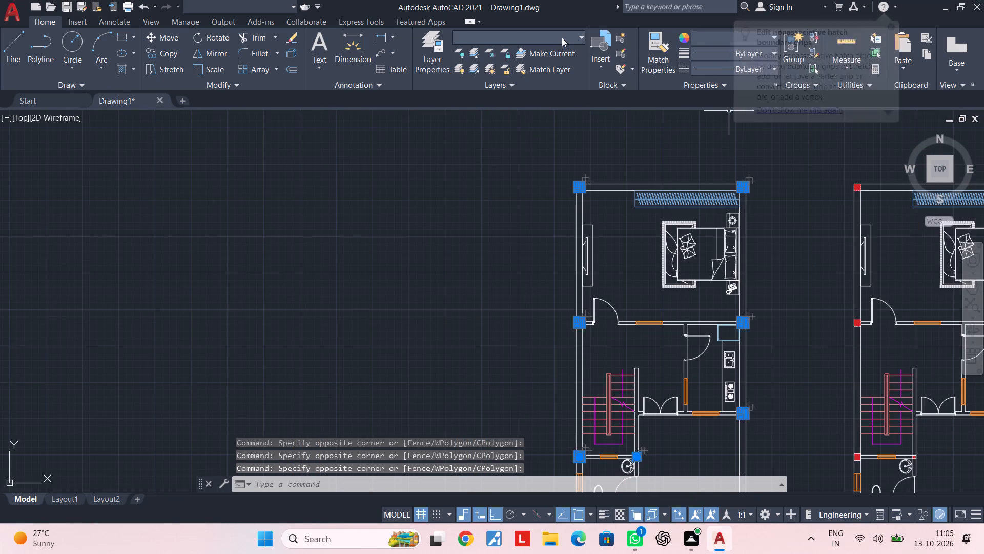
{"action": "left_click", "coordinate": [562, 37]}
{"action": "left_click", "coordinate": [549, 81]}
{"action": "key", "text": "Escape"}
{"action": "key", "text": "Escape"}
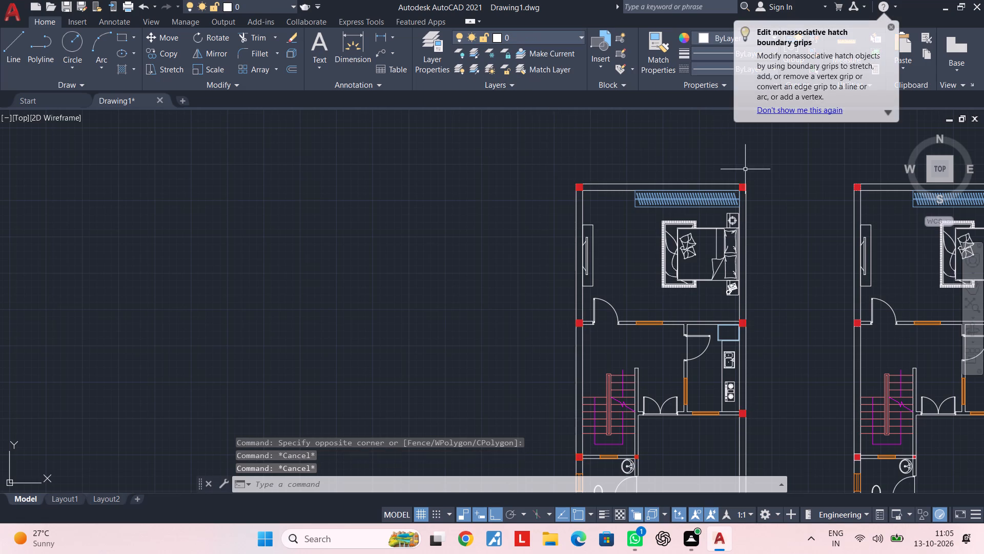
Assign the second plan's remaining columns, both outlines and hatches, along the outer walls and at the bathroom corner to the coiumn layer.
{"action": "scroll", "coordinate": [748, 169], "scroll_direction": "down", "scroll_amount": 1}
{"action": "middle_click_drag", "start_coordinate": [747, 169], "coordinate": [506, 165]}
{"action": "key", "text": "Escape"}
{"action": "key", "text": "Escape"}
{"action": "left_click", "coordinate": [889, 27]}
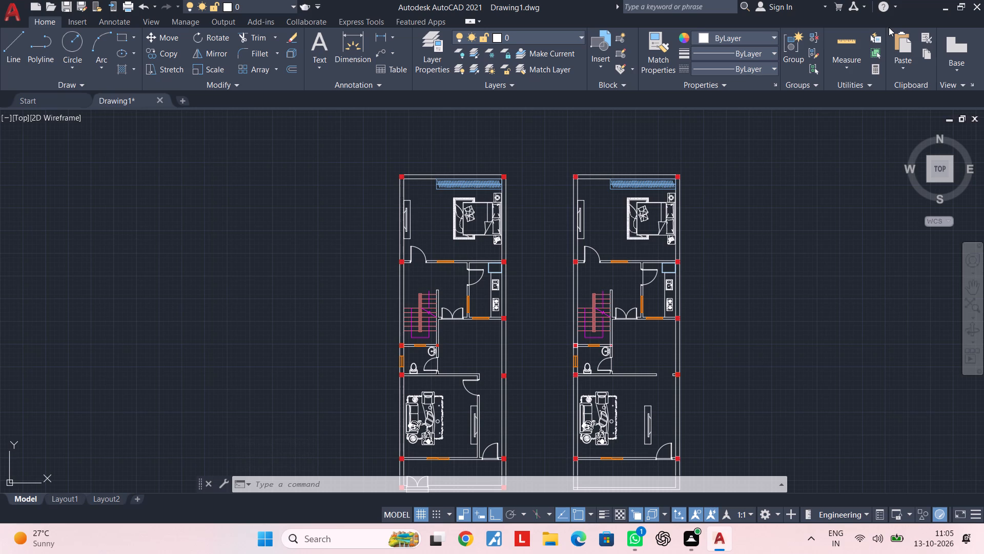
{"action": "key", "text": "Escape"}
{"action": "key", "text": "Escape"}
{"action": "key", "text": "Escape"}
{"action": "key", "text": "Escape"}
{"action": "scroll", "coordinate": [584, 182], "scroll_direction": "up", "scroll_amount": 4}
{"action": "middle_click_drag", "start_coordinate": [572, 184], "coordinate": [509, 191]}
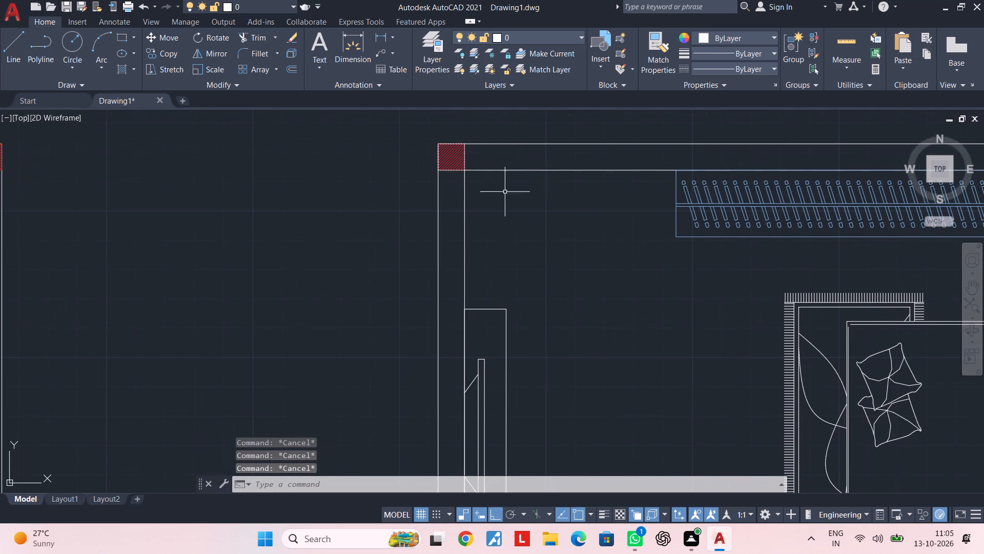
{"action": "key", "text": "Escape"}
{"action": "key", "text": "Escape"}
{"action": "left_click", "coordinate": [409, 114]}
{"action": "left_click", "coordinate": [512, 220]}
{"action": "scroll", "coordinate": [532, 220], "scroll_direction": "down", "scroll_amount": 2}
{"action": "middle_click_drag", "start_coordinate": [531, 220], "coordinate": [418, 163]}
{"action": "scroll", "coordinate": [633, 136], "scroll_direction": "up", "scroll_amount": 2}
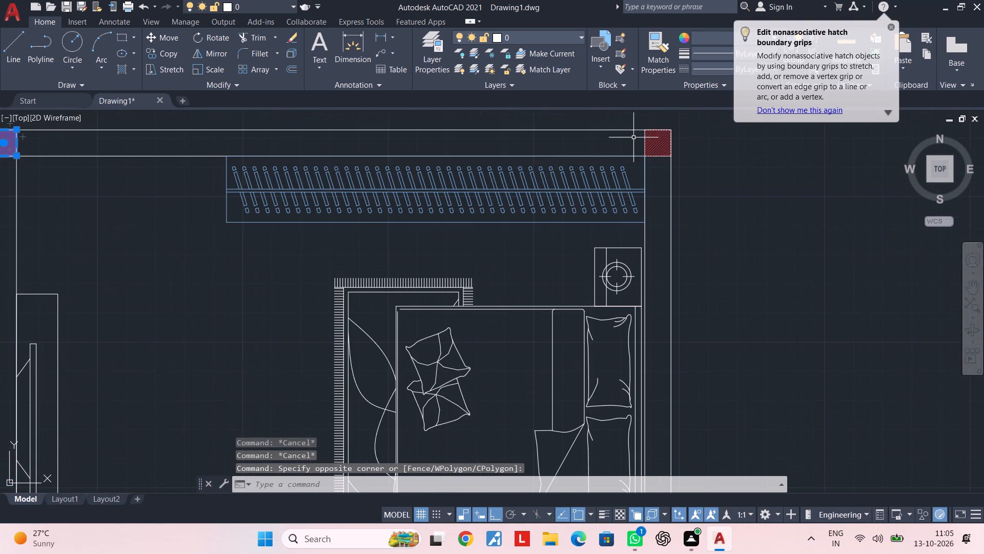
{"action": "left_click", "coordinate": [639, 116]}
{"action": "left_click", "coordinate": [706, 185]}
{"action": "scroll", "coordinate": [716, 194], "scroll_direction": "down", "scroll_amount": 2}
{"action": "middle_click_drag", "start_coordinate": [716, 194], "coordinate": [686, 23]}
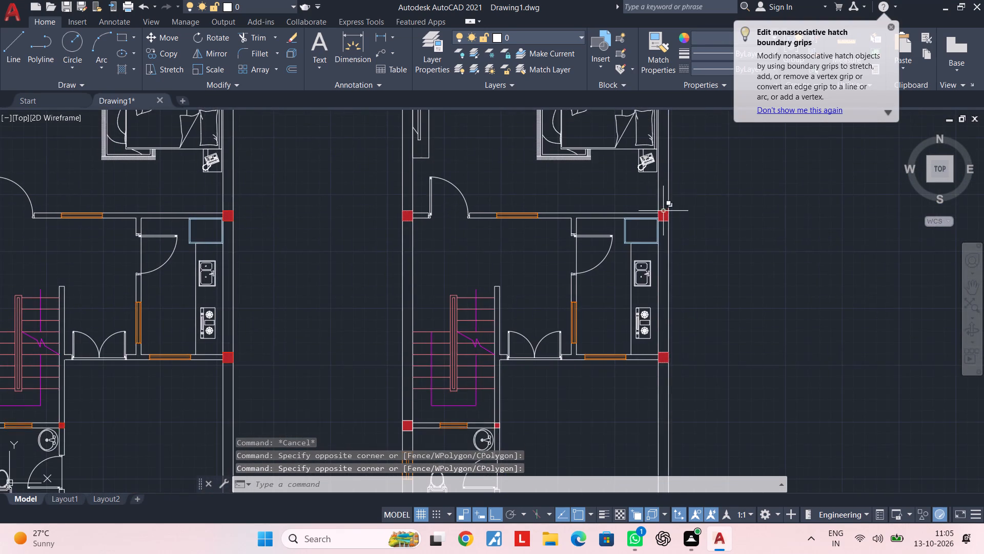
{"action": "scroll", "coordinate": [663, 212], "scroll_direction": "up", "scroll_amount": 3}
{"action": "left_click", "coordinate": [620, 185]}
{"action": "left_click", "coordinate": [707, 278]}
{"action": "scroll", "coordinate": [734, 287], "scroll_direction": "down", "scroll_amount": 3}
{"action": "middle_click_drag", "start_coordinate": [729, 255], "coordinate": [703, 156]}
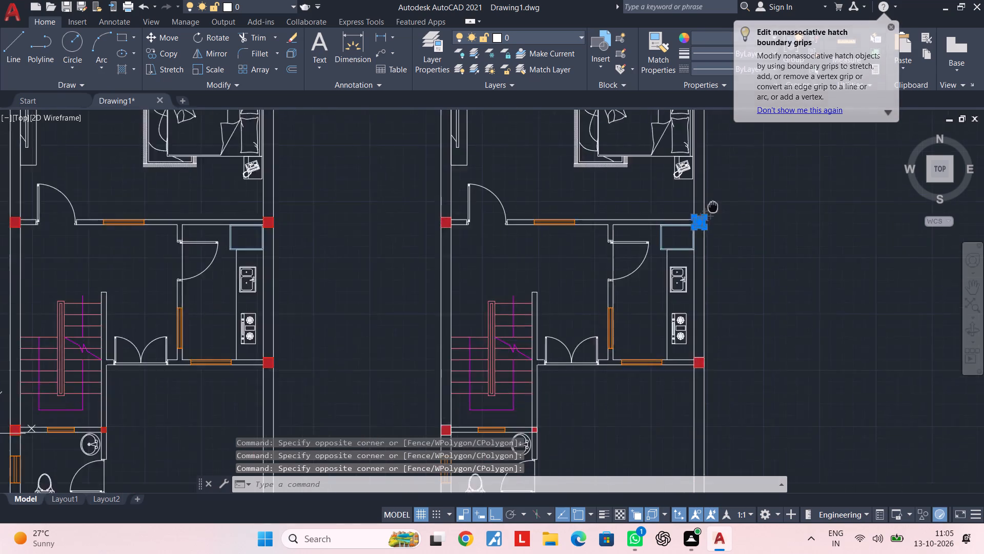
{"action": "middle_click_drag", "start_coordinate": [703, 156], "coordinate": [700, 116]}
{"action": "scroll", "coordinate": [679, 268], "scroll_direction": "up", "scroll_amount": 3}
{"action": "left_click", "coordinate": [669, 252]}
{"action": "left_click", "coordinate": [743, 333]}
{"action": "scroll", "coordinate": [770, 332], "scroll_direction": "down", "scroll_amount": 3}
{"action": "middle_click_drag", "start_coordinate": [746, 266], "coordinate": [706, 125]}
{"action": "scroll", "coordinate": [705, 335], "scroll_direction": "up", "scroll_amount": 3}
{"action": "scroll", "coordinate": [787, 362], "scroll_direction": "down", "scroll_amount": 1}
{"action": "middle_click_drag", "start_coordinate": [778, 340], "coordinate": [710, 30]}
{"action": "scroll", "coordinate": [749, 280], "scroll_direction": "down", "scroll_amount": 2}
{"action": "middle_click_drag", "start_coordinate": [743, 259], "coordinate": [737, 236]}
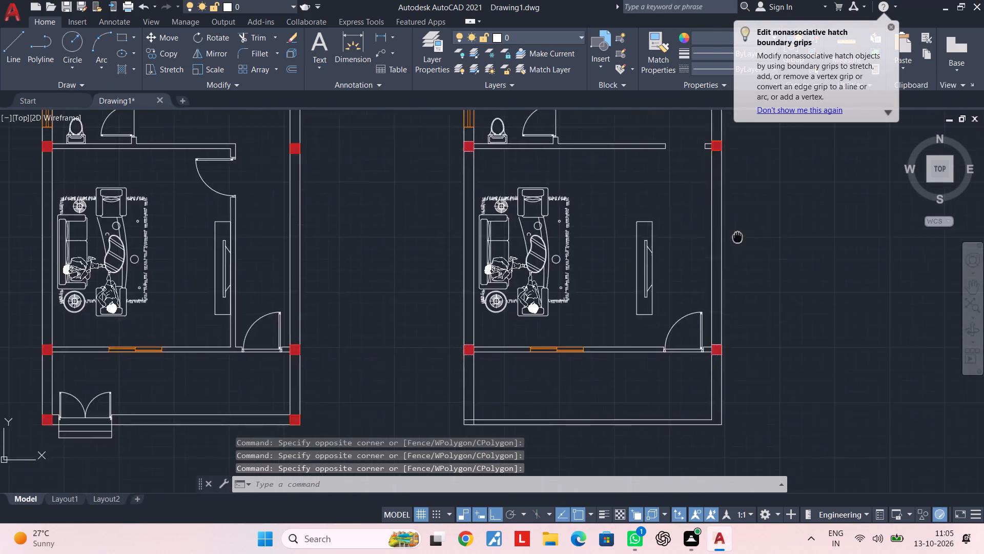
{"action": "middle_click_drag", "start_coordinate": [737, 236], "coordinate": [714, 123]}
{"action": "scroll", "coordinate": [685, 232], "scroll_direction": "up", "scroll_amount": 3}
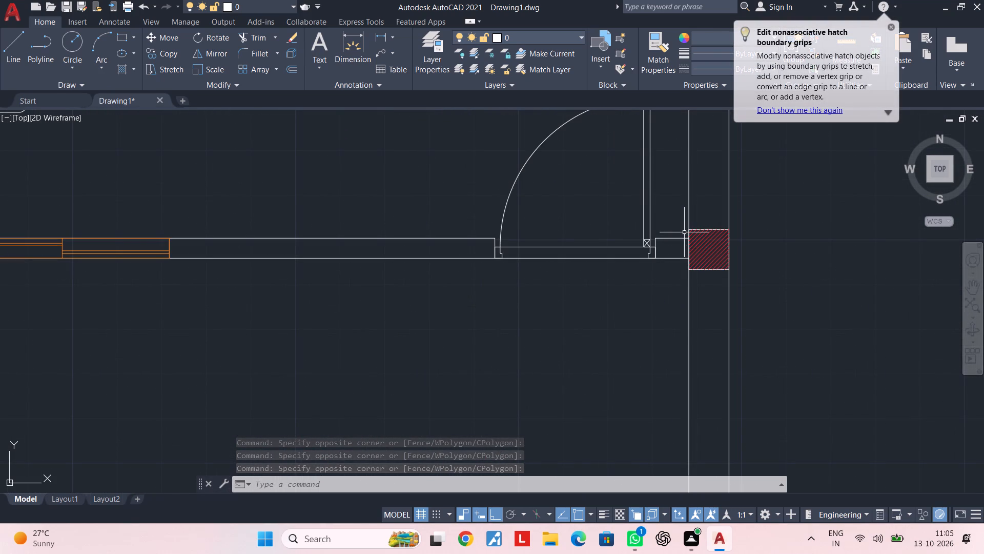
{"action": "left_click", "coordinate": [681, 211]}
{"action": "left_click", "coordinate": [791, 310]}
{"action": "scroll", "coordinate": [601, 318], "scroll_direction": "down", "scroll_amount": 3}
{"action": "middle_click_drag", "start_coordinate": [635, 308], "coordinate": [983, 246]}
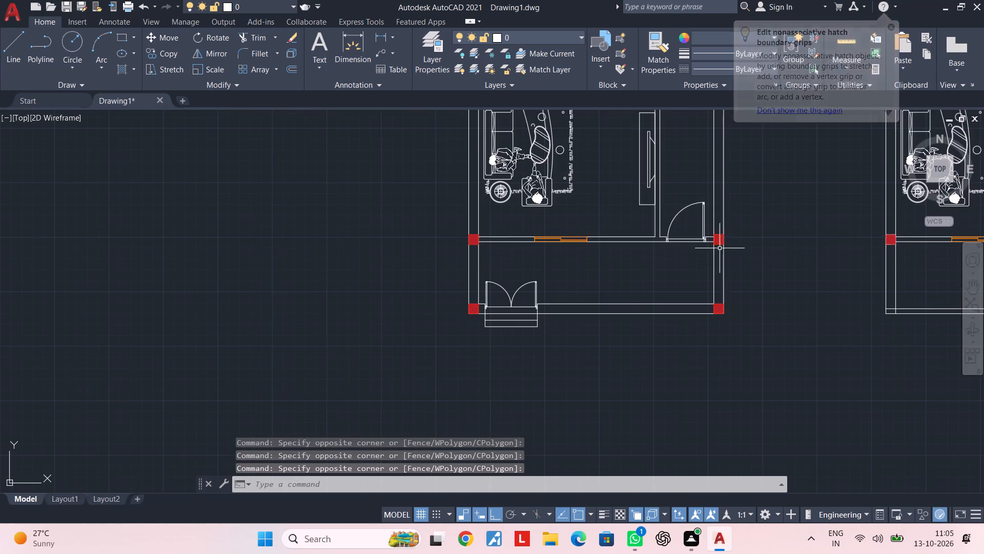
{"action": "middle_click_drag", "start_coordinate": [819, 242], "coordinate": [611, 246]}
{"action": "scroll", "coordinate": [675, 236], "scroll_direction": "up", "scroll_amount": 3}
{"action": "left_click", "coordinate": [661, 225]}
{"action": "left_click", "coordinate": [732, 295]}
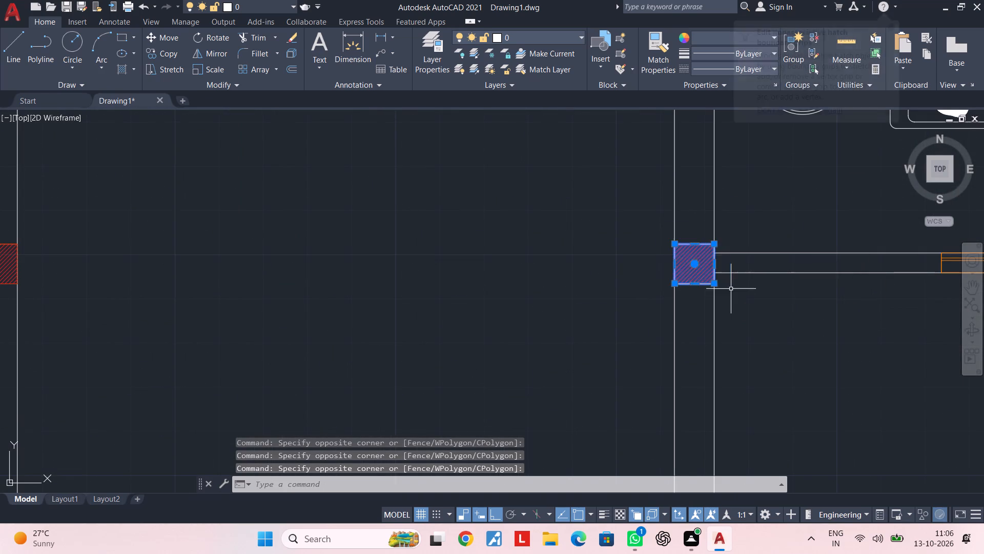
{"action": "scroll", "coordinate": [731, 279], "scroll_direction": "down", "scroll_amount": 4}
{"action": "middle_click_drag", "start_coordinate": [746, 232], "coordinate": [642, 414]}
{"action": "scroll", "coordinate": [641, 305], "scroll_direction": "up", "scroll_amount": 3}
{"action": "middle_click_drag", "start_coordinate": [602, 351], "coordinate": [612, 271]}
{"action": "scroll", "coordinate": [559, 331], "scroll_direction": "up", "scroll_amount": 2}
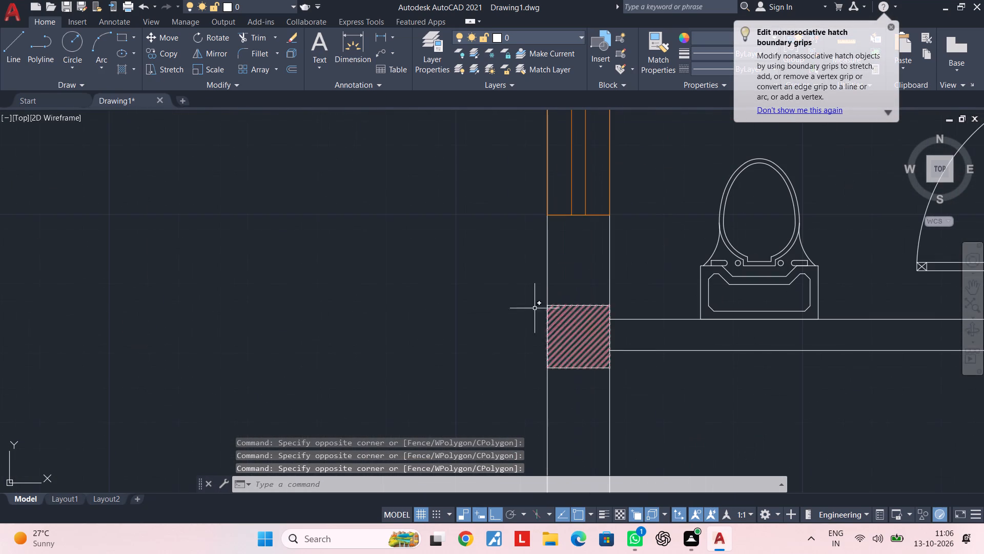
{"action": "left_click", "coordinate": [518, 281]}
{"action": "left_click", "coordinate": [643, 390]}
{"action": "scroll", "coordinate": [638, 358], "scroll_direction": "down", "scroll_amount": 3}
{"action": "scroll", "coordinate": [616, 251], "scroll_direction": "up", "scroll_amount": 2}
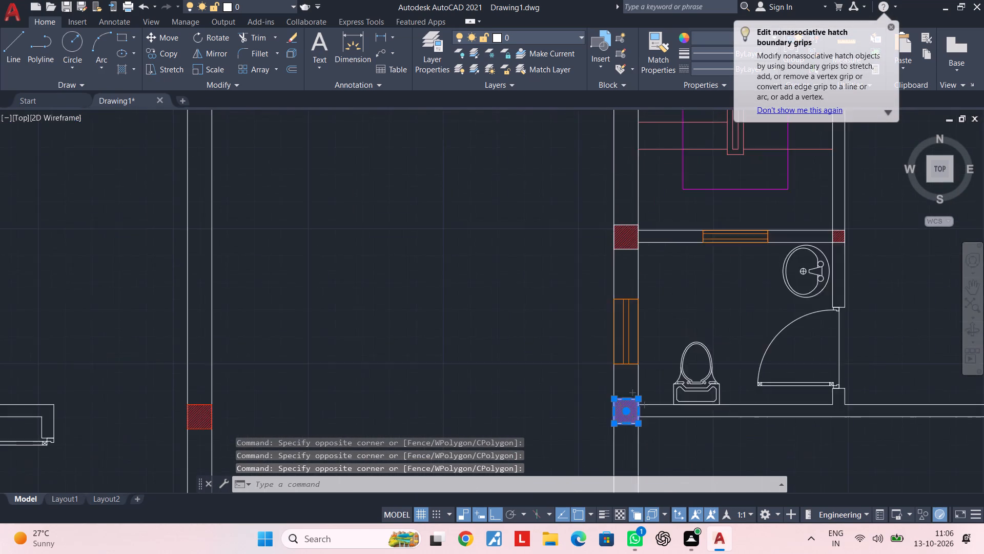
{"action": "left_click", "coordinate": [594, 186]}
{"action": "left_click", "coordinate": [682, 284]}
{"action": "scroll", "coordinate": [707, 286], "scroll_direction": "down", "scroll_amount": 2}
{"action": "middle_click_drag", "start_coordinate": [707, 286], "coordinate": [377, 339]}
{"action": "scroll", "coordinate": [505, 319], "scroll_direction": "up", "scroll_amount": 2}
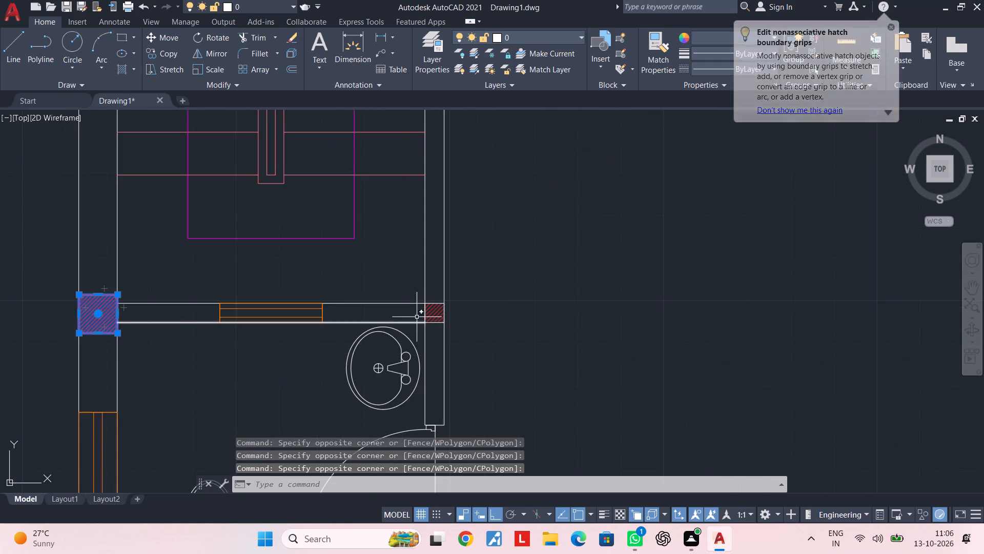
{"action": "scroll", "coordinate": [422, 312], "scroll_direction": "up", "scroll_amount": 3}
{"action": "left_click", "coordinate": [406, 253]}
{"action": "left_click", "coordinate": [520, 382]}
{"action": "scroll", "coordinate": [544, 354], "scroll_direction": "down", "scroll_amount": 3}
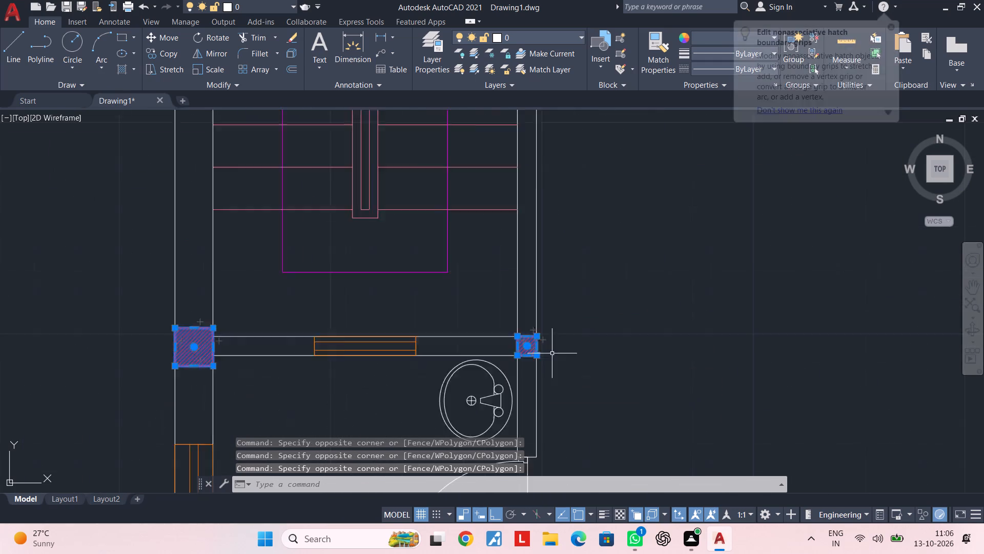
{"action": "scroll", "coordinate": [552, 353], "scroll_direction": "down", "scroll_amount": 2}
{"action": "middle_click_drag", "start_coordinate": [577, 310], "coordinate": [578, 497]}
{"action": "middle_click_drag", "start_coordinate": [437, 297], "coordinate": [499, 401]}
{"action": "scroll", "coordinate": [464, 337], "scroll_direction": "up", "scroll_amount": 2}
{"action": "left_click_drag", "start_coordinate": [456, 283], "coordinate": [464, 293]}
{"action": "left_click", "coordinate": [526, 393]}
{"action": "scroll", "coordinate": [535, 340], "scroll_direction": "down", "scroll_amount": 4}
{"action": "middle_click_drag", "start_coordinate": [548, 285], "coordinate": [530, 371]}
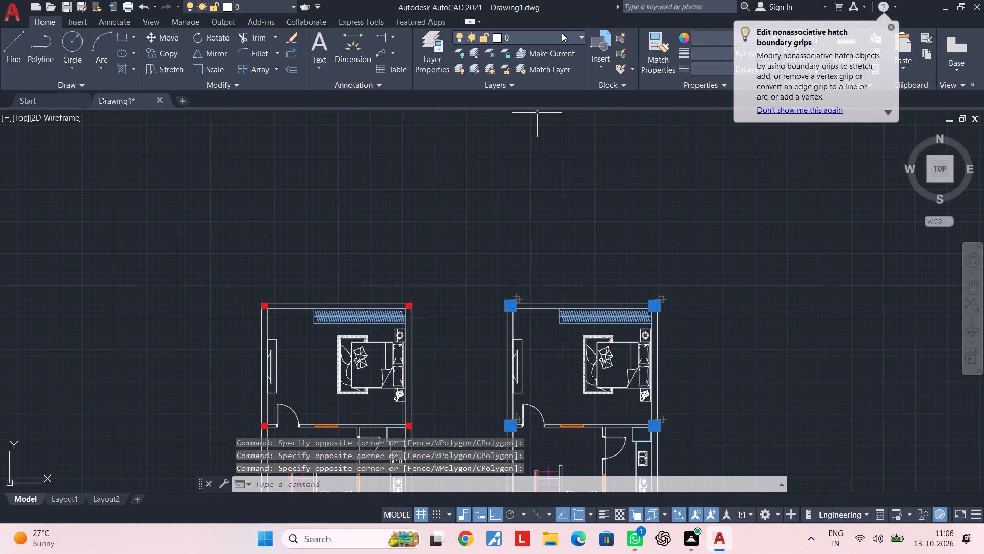
{"action": "left_click", "coordinate": [561, 36]}
{"action": "left_click", "coordinate": [519, 80]}
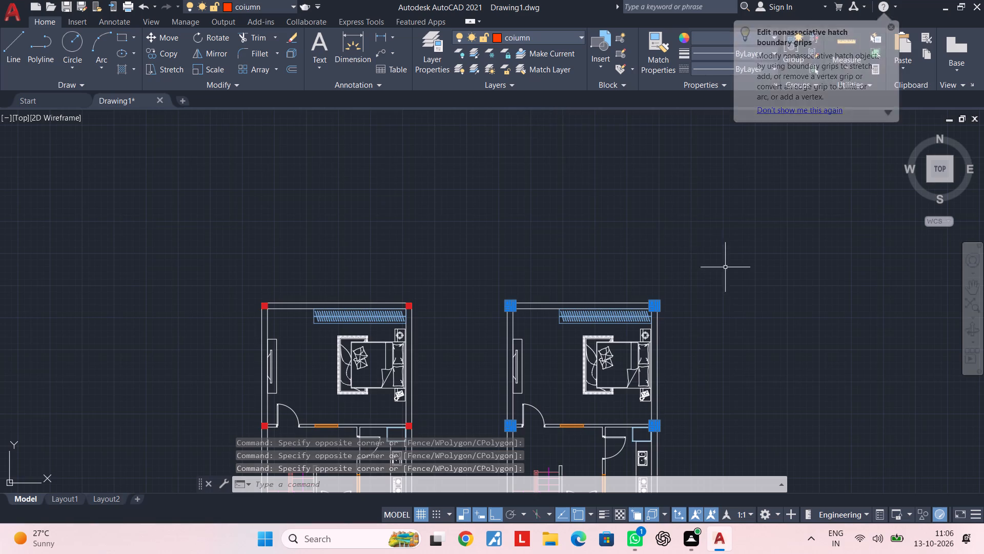
{"action": "key", "text": "Escape"}
{"action": "scroll", "coordinate": [735, 279], "scroll_direction": "down", "scroll_amount": 2}
{"action": "middle_click_drag", "start_coordinate": [723, 277], "coordinate": [609, 220]}
{"action": "key", "text": "Escape"}
{"action": "scroll", "coordinate": [592, 285], "scroll_direction": "up", "scroll_amount": 2}
{"action": "middle_click_drag", "start_coordinate": [693, 223], "coordinate": [571, 218]}
{"action": "key", "text": "Escape"}
{"action": "key", "text": "Escape"}
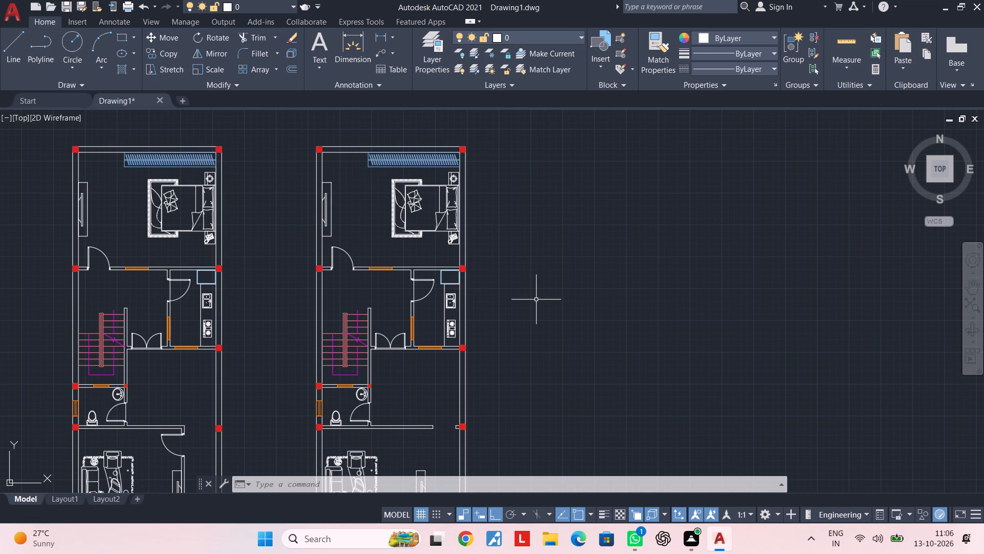
Move the second plan's living-room TV unit so its back sits against the inner face of the east wall.
{"action": "middle_click_drag", "start_coordinate": [536, 300], "coordinate": [543, 210]}
{"action": "middle_click_drag", "start_coordinate": [575, 300], "coordinate": [586, 257]}
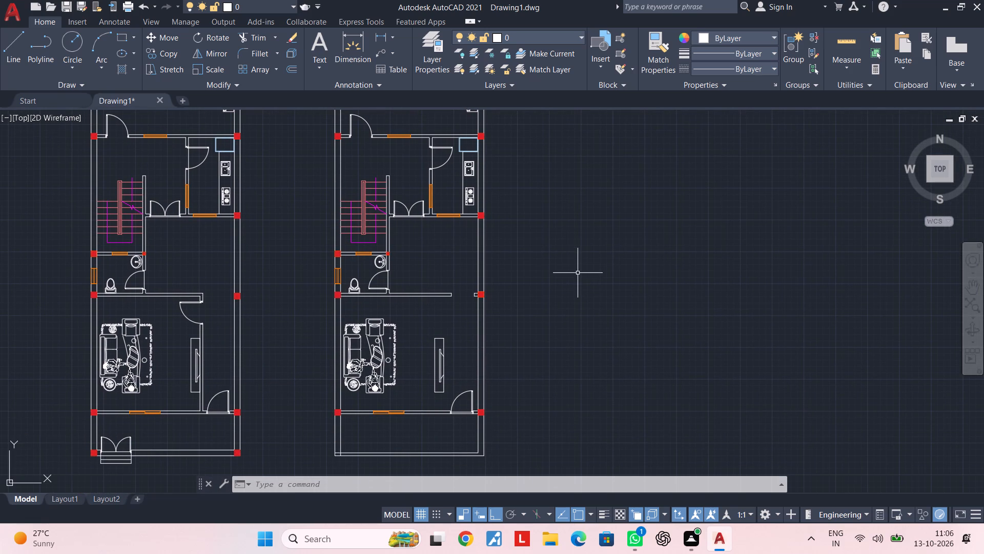
{"action": "scroll", "coordinate": [445, 293], "scroll_direction": "up", "scroll_amount": 5}
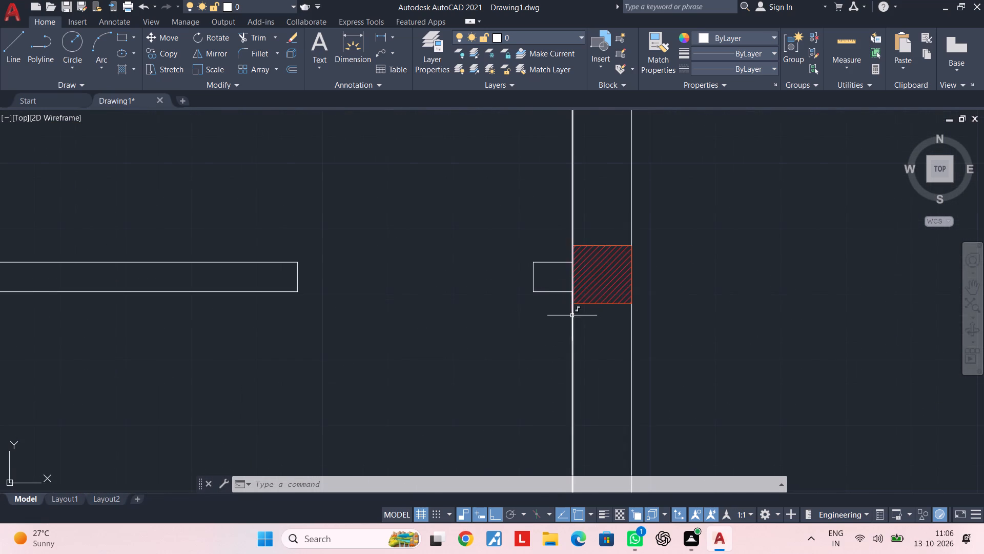
{"action": "scroll", "coordinate": [571, 315], "scroll_direction": "down", "scroll_amount": 2}
{"action": "middle_click_drag", "start_coordinate": [569, 317], "coordinate": [568, 287]}
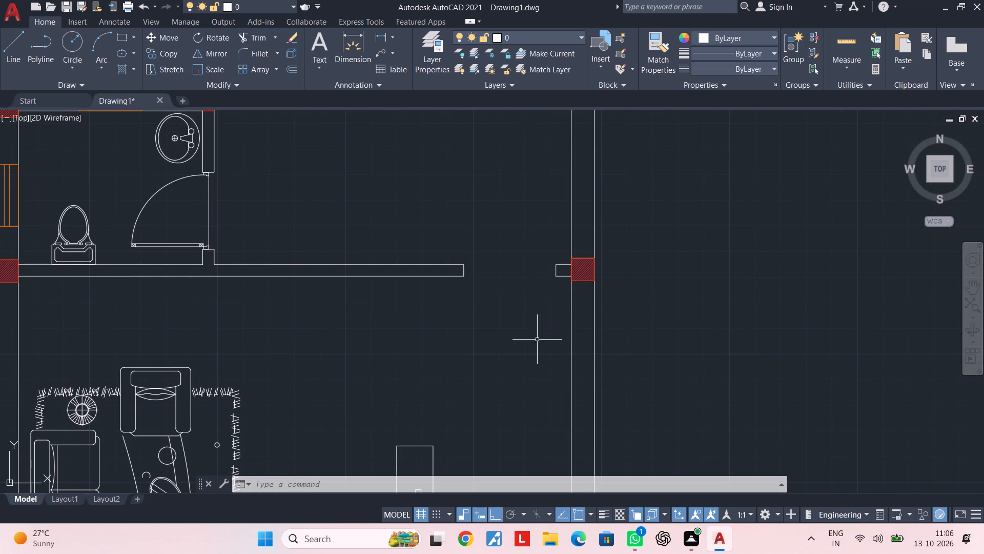
{"action": "middle_click_drag", "start_coordinate": [534, 333], "coordinate": [589, 258]}
{"action": "scroll", "coordinate": [516, 276], "scroll_direction": "down", "scroll_amount": 2}
{"action": "middle_click_drag", "start_coordinate": [517, 275], "coordinate": [552, 210]}
{"action": "key", "text": "Escape"}
{"action": "scroll", "coordinate": [551, 295], "scroll_direction": "up", "scroll_amount": 2}
{"action": "left_click", "coordinate": [567, 230]}
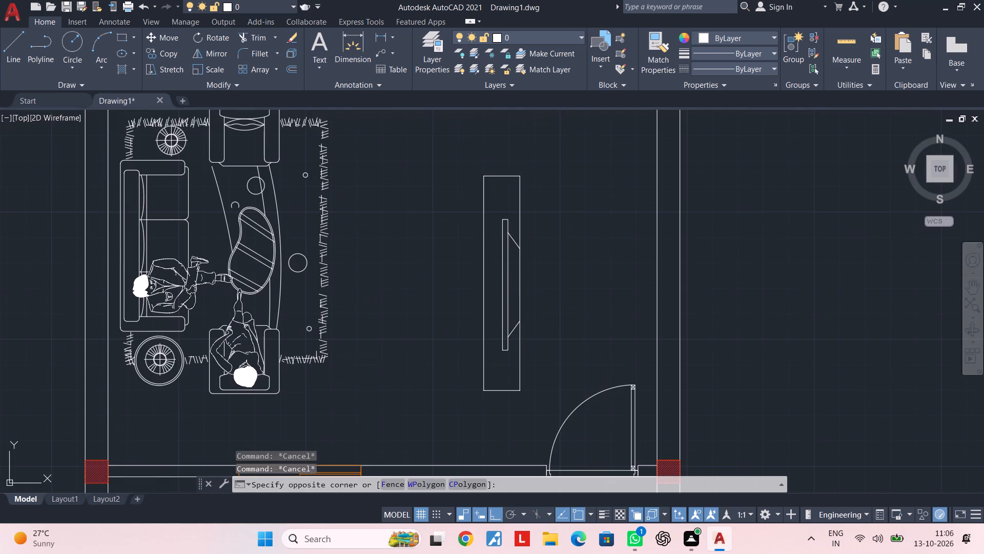
{"action": "left_click", "coordinate": [448, 333]}
{"action": "scroll", "coordinate": [523, 309], "scroll_direction": "up", "scroll_amount": 2}
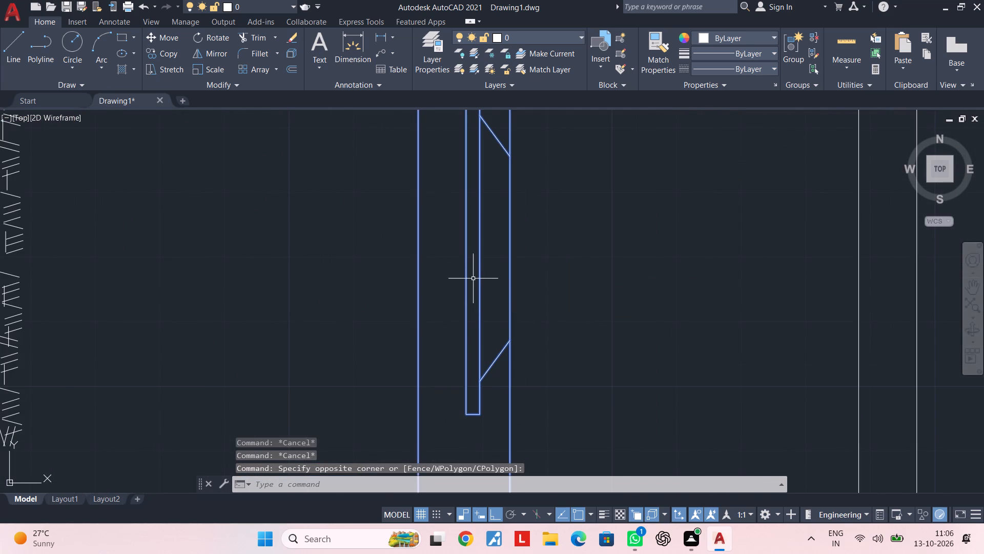
{"action": "scroll", "coordinate": [528, 361], "scroll_direction": "down", "scroll_amount": 1}
{"action": "type", "text": "m"}
{"action": "key", "text": "space"}
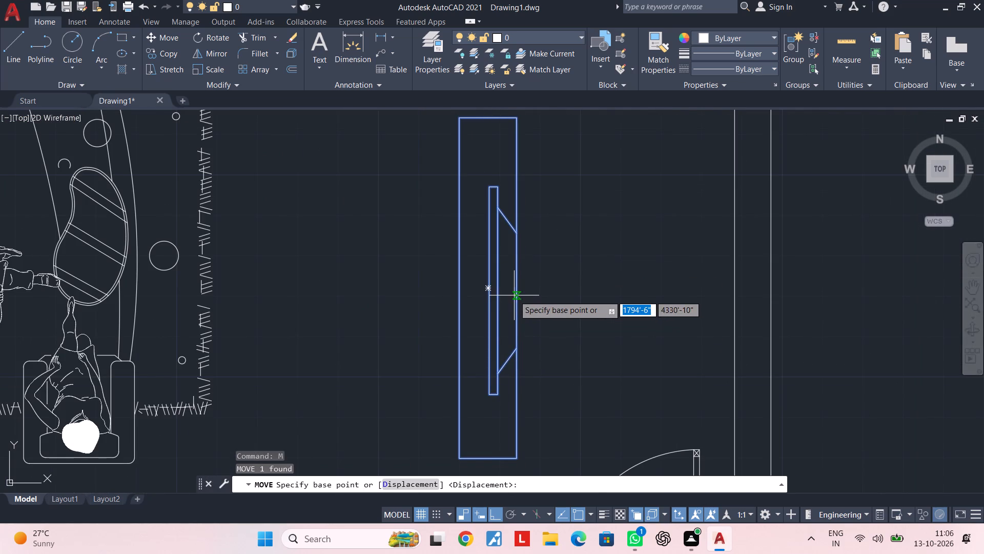
{"action": "left_click", "coordinate": [515, 290]}
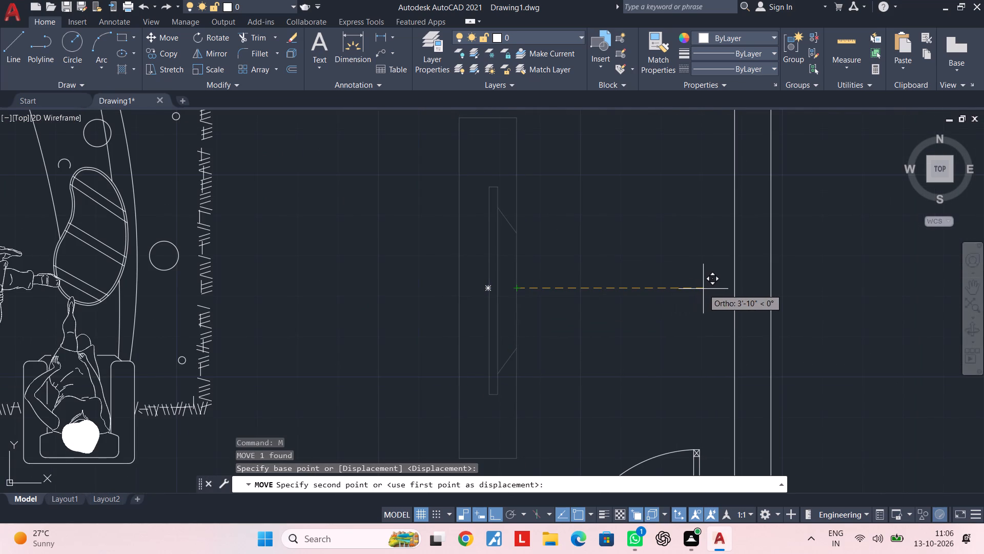
{"action": "scroll", "coordinate": [704, 289], "scroll_direction": "down", "scroll_amount": 2}
{"action": "middle_click_drag", "start_coordinate": [704, 274], "coordinate": [670, 346]}
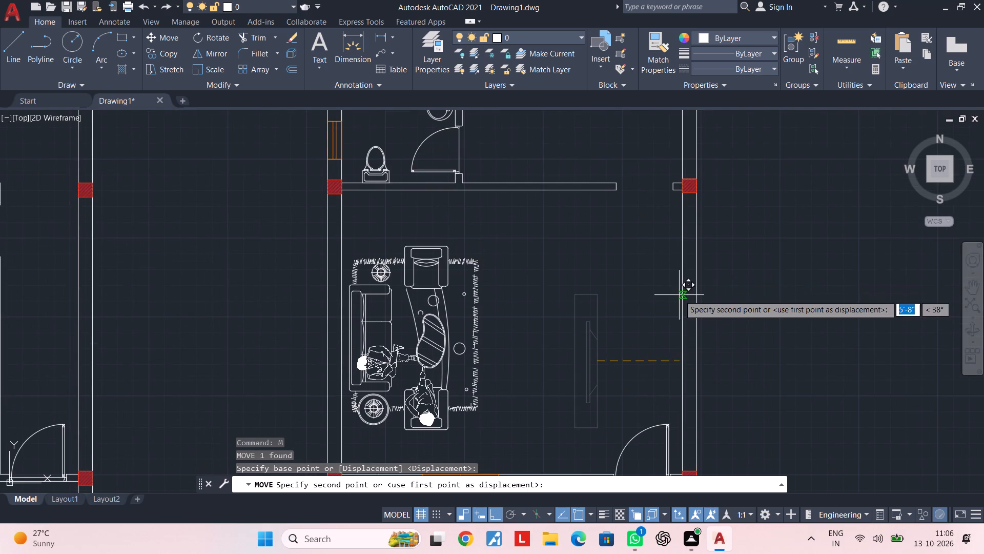
{"action": "left_click", "coordinate": [682, 304]}
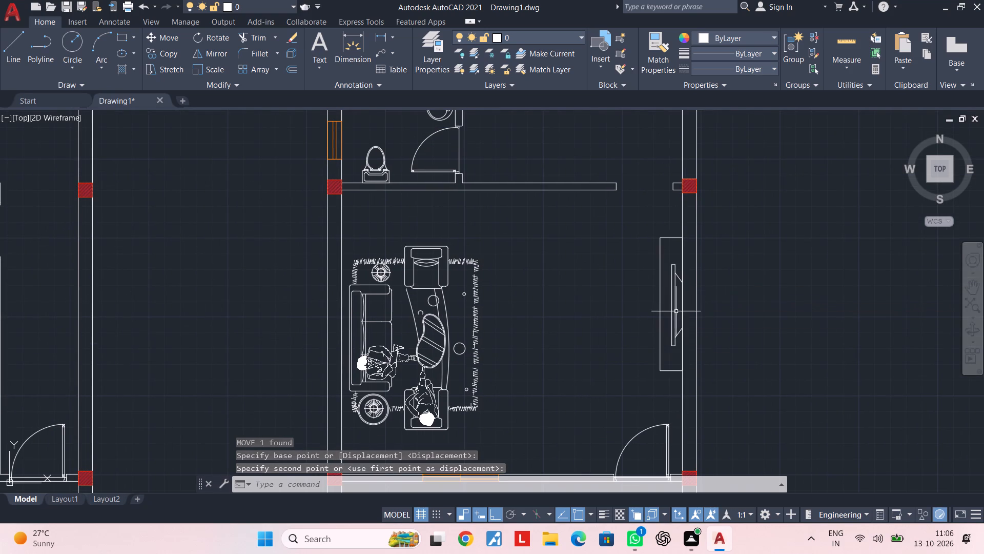
{"action": "key", "text": "Escape"}
{"action": "key", "text": "Escape"}
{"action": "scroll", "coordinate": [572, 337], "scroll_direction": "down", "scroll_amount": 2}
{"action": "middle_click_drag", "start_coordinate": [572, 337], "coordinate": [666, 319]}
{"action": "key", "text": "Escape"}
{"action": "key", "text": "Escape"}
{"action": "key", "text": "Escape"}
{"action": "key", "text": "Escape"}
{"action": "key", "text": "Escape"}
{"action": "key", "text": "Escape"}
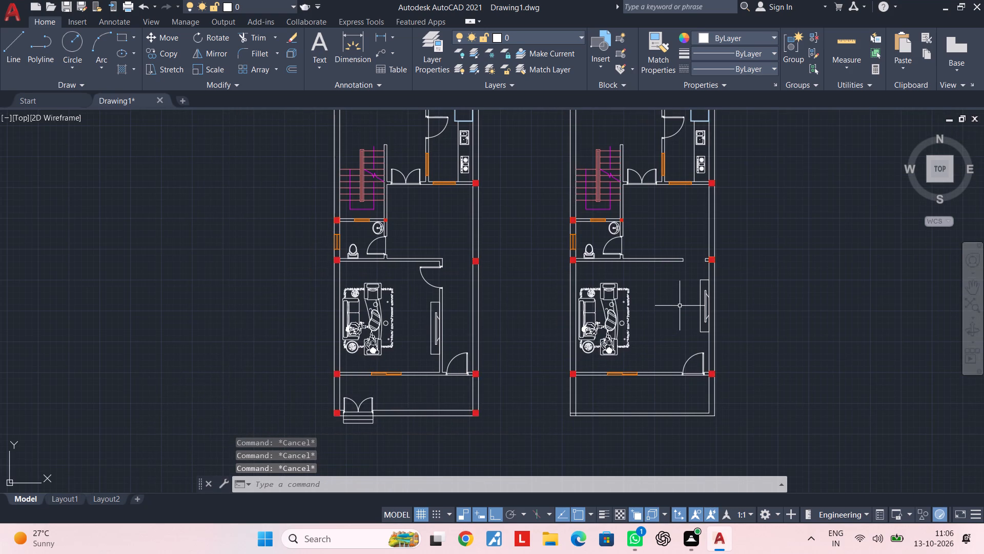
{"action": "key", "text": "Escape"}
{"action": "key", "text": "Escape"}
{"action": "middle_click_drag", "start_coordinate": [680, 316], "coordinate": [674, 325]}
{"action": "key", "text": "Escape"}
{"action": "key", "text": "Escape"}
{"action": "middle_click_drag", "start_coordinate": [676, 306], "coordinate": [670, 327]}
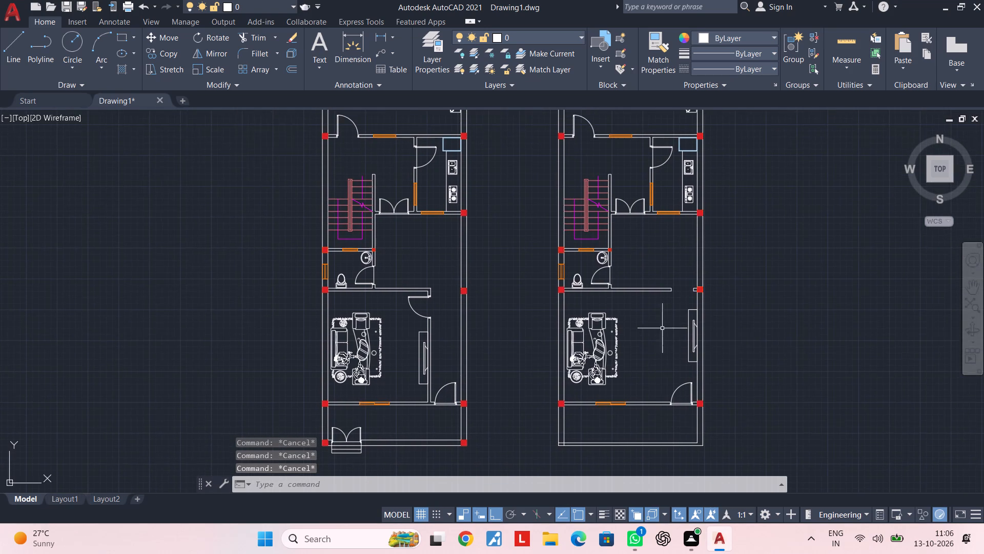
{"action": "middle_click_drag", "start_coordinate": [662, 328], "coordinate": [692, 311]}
Start saving the drawing and set the save location to the FUJI PLAN folder inside Downloads, Autocad.
{"action": "key", "text": "ctrl+s"}
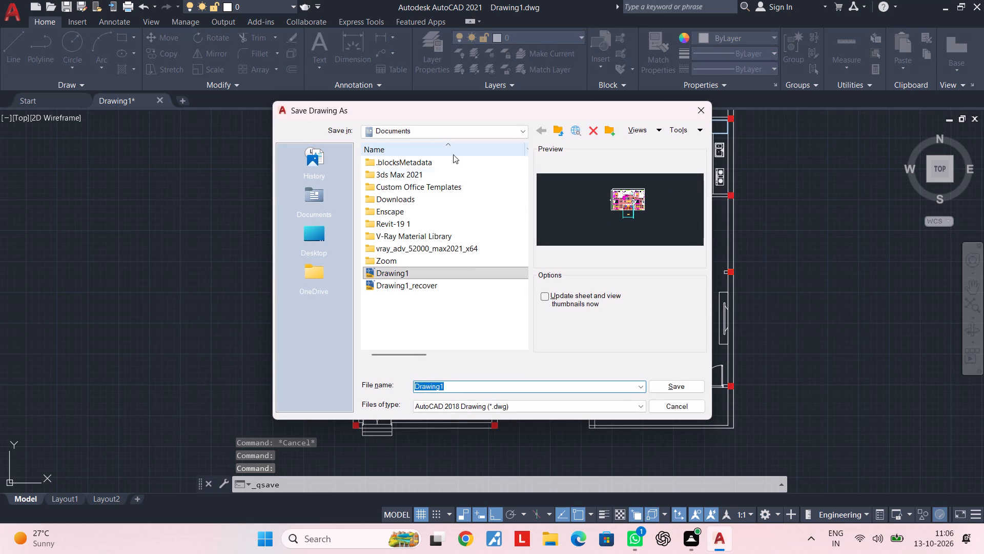
{"action": "left_click", "coordinate": [429, 131]}
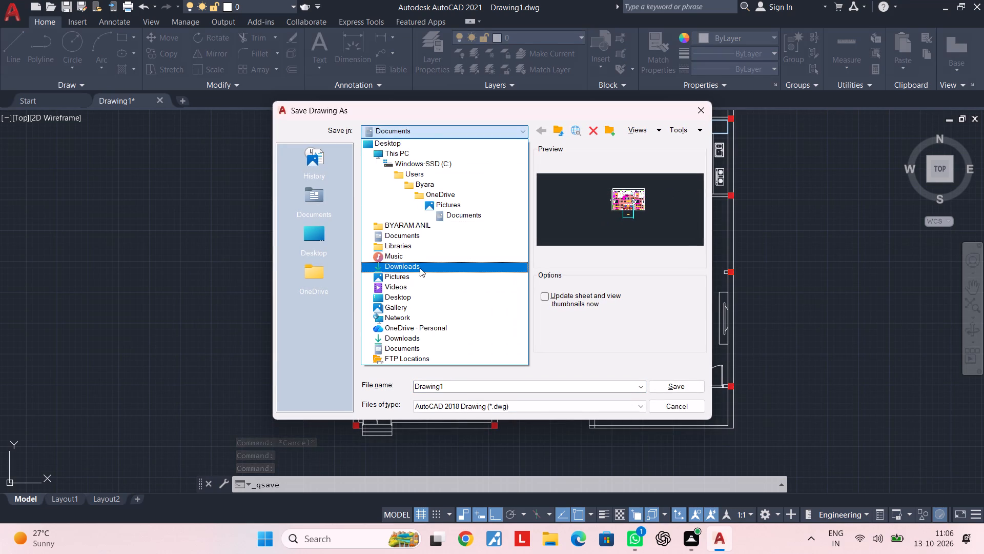
{"action": "double_click", "coordinate": [420, 265]}
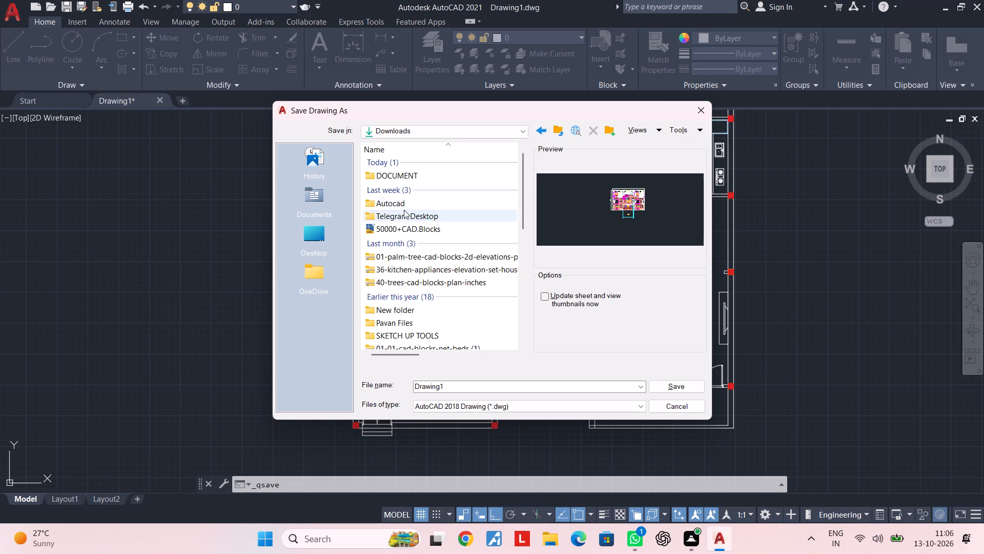
{"action": "double_click", "coordinate": [403, 200]}
{"action": "double_click", "coordinate": [388, 176]}
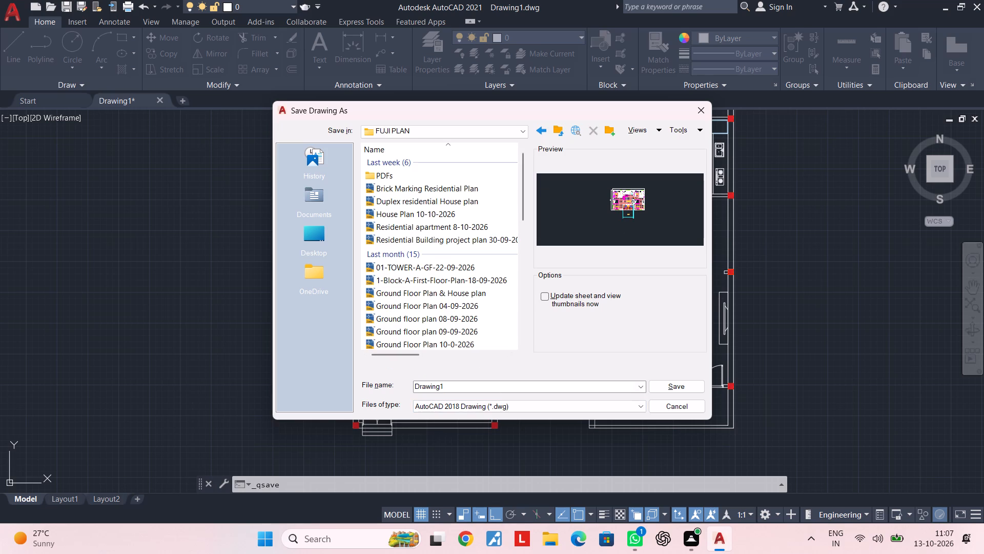
Name the drawing Residential House Plan and save it in the FUJI PLAN folder.
{"action": "left_click_drag", "start_coordinate": [484, 383], "coordinate": [423, 383]}
{"action": "key", "text": "BackSpace"}
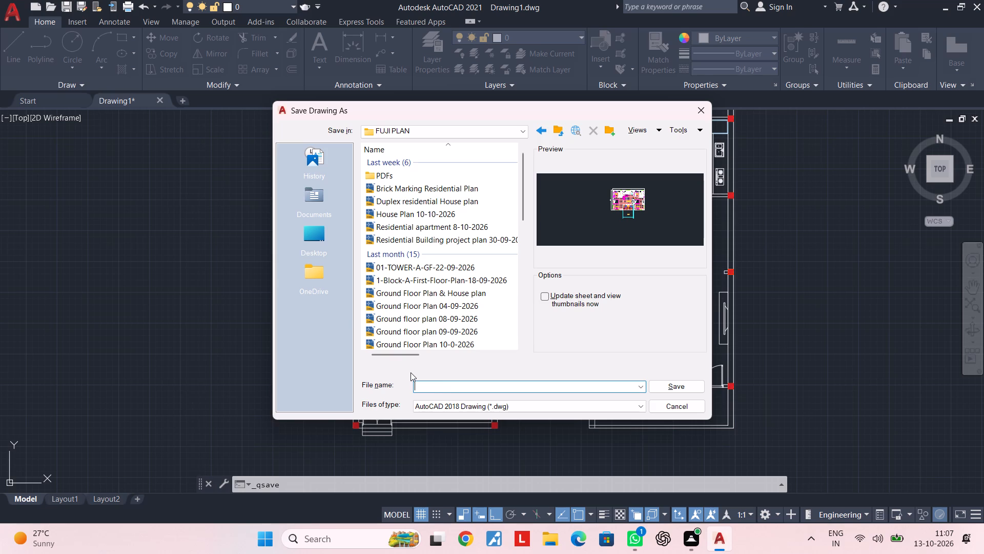
{"action": "type", "text": "Reside"}
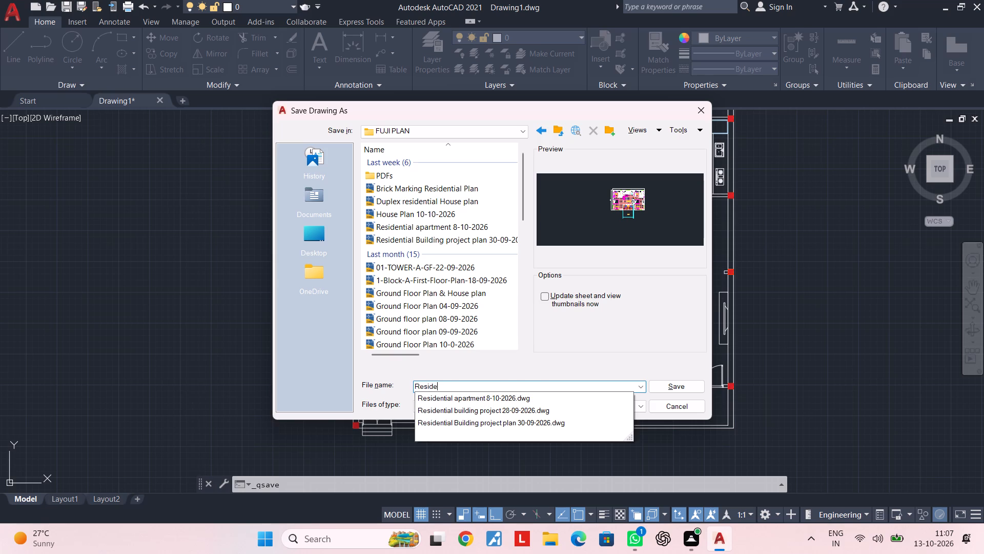
{"action": "type", "text": "ntial"}
{"action": "key", "text": "space"}
{"action": "type", "text": "House"}
{"action": "key", "text": "space"}
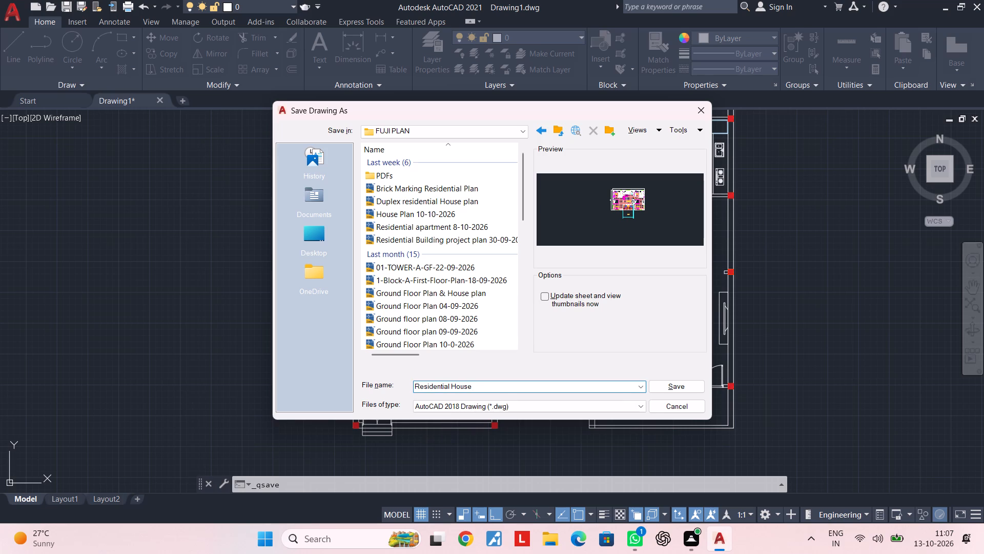
{"action": "type", "text": "Plan"}
{"action": "left_click", "coordinate": [683, 387]}
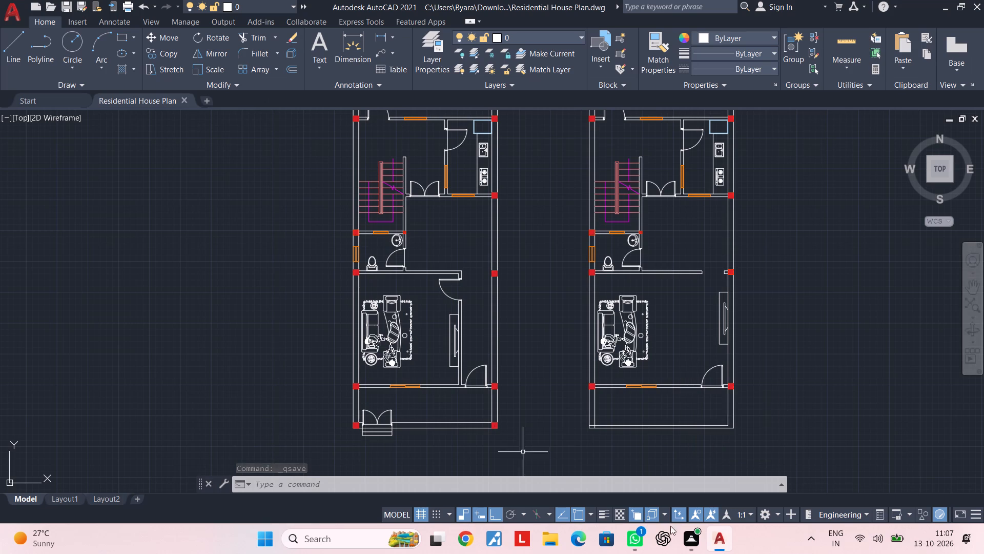
{"action": "key", "text": "Escape"}
{"action": "key", "text": "Escape"}
{"action": "middle_click_drag", "start_coordinate": [747, 343], "coordinate": [604, 382]}
{"action": "key", "text": "ctrl+s"}
{"action": "key", "text": "ctrl+s"}
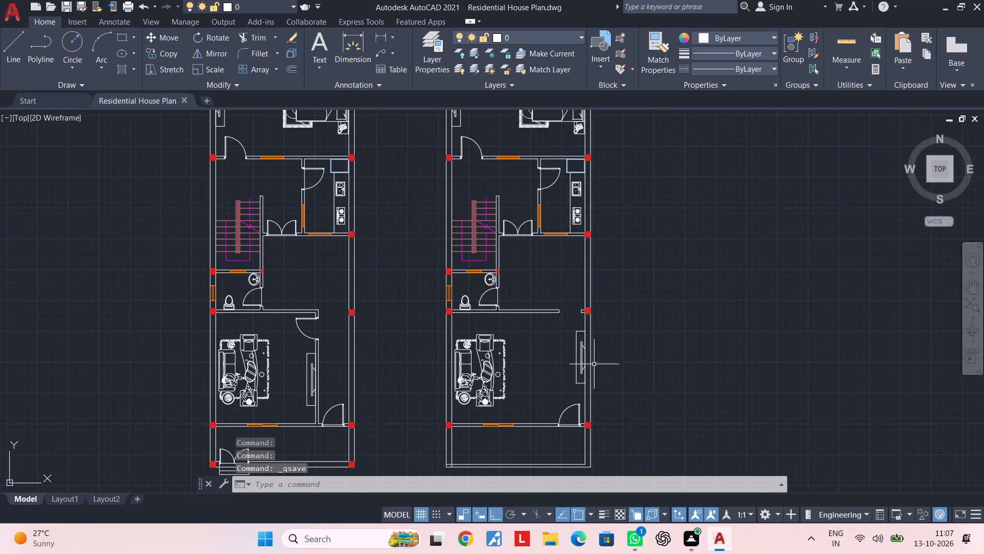
Erase the stray curved sofa block lying in empty space northeast of the two plans.
{"action": "middle_click_drag", "start_coordinate": [543, 383], "coordinate": [530, 407]}
{"action": "scroll", "coordinate": [539, 380], "scroll_direction": "down", "scroll_amount": 2}
{"action": "middle_click_drag", "start_coordinate": [537, 376], "coordinate": [462, 319]}
{"action": "key", "text": "Escape"}
{"action": "key", "text": "Escape"}
{"action": "middle_click_drag", "start_coordinate": [519, 234], "coordinate": [450, 316]}
{"action": "key", "text": "Escape"}
{"action": "key", "text": "Escape"}
{"action": "middle_click_drag", "start_coordinate": [671, 270], "coordinate": [597, 311]}
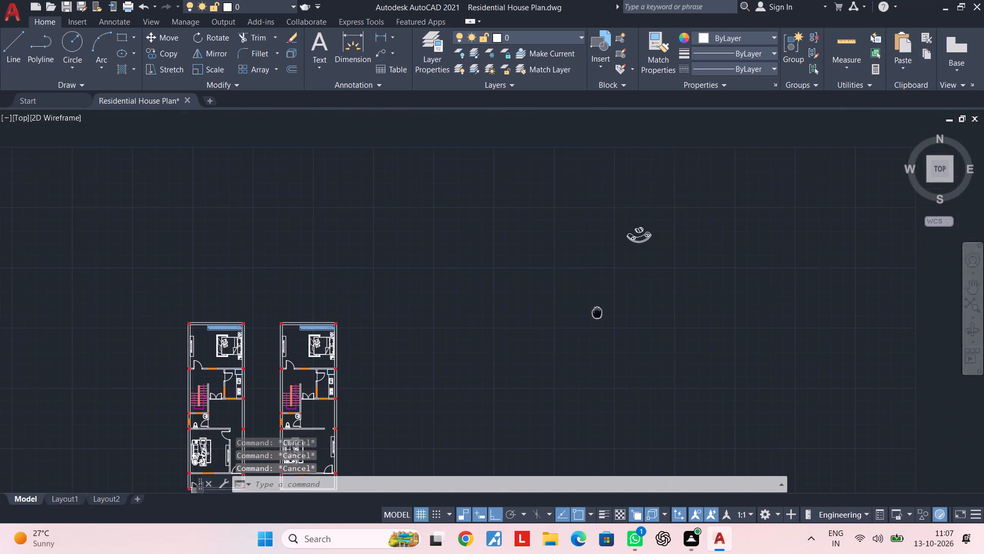
{"action": "middle_click_drag", "start_coordinate": [597, 311], "coordinate": [592, 313]}
{"action": "key", "text": "Escape"}
{"action": "left_click_drag", "start_coordinate": [705, 170], "coordinate": [649, 233]}
{"action": "left_click", "coordinate": [489, 329]}
{"action": "key", "text": "Delete"}
{"action": "key", "text": "Escape"}
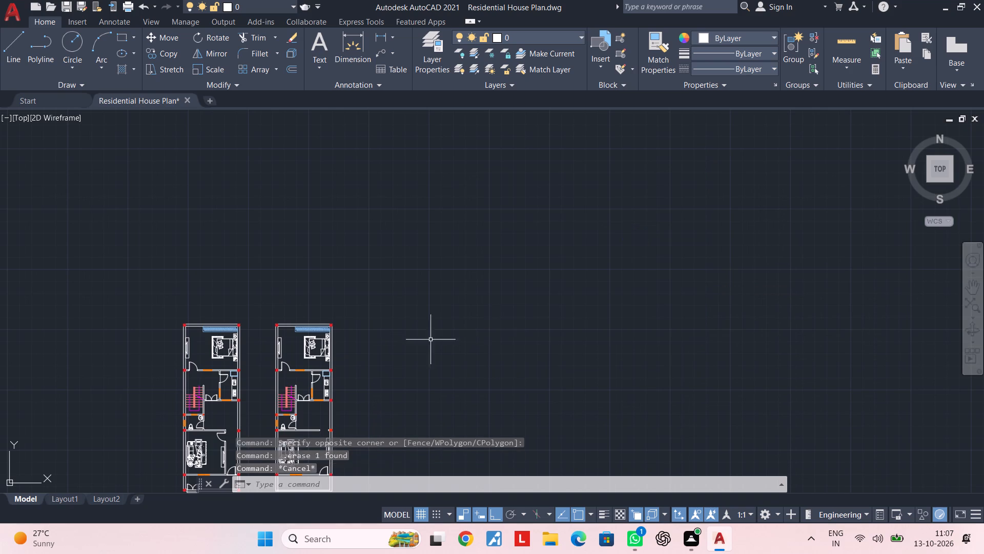
Examine both floor plans from the bedrooms through the kitchens, stairs and living rooms down to the front porches.
{"action": "middle_click_drag", "start_coordinate": [375, 341], "coordinate": [528, 226]}
{"action": "middle_click_drag", "start_coordinate": [485, 296], "coordinate": [579, 233]}
{"action": "scroll", "coordinate": [516, 219], "scroll_direction": "up", "scroll_amount": 2}
{"action": "middle_click_drag", "start_coordinate": [506, 202], "coordinate": [489, 384]}
{"action": "scroll", "coordinate": [489, 357], "scroll_direction": "up", "scroll_amount": 1}
{"action": "middle_click_drag", "start_coordinate": [429, 347], "coordinate": [628, 333]}
{"action": "key", "text": "Escape"}
{"action": "middle_click_drag", "start_coordinate": [571, 234], "coordinate": [556, 306]}
{"action": "key", "text": "Escape"}
{"action": "key", "text": "Escape"}
{"action": "key", "text": "Escape"}
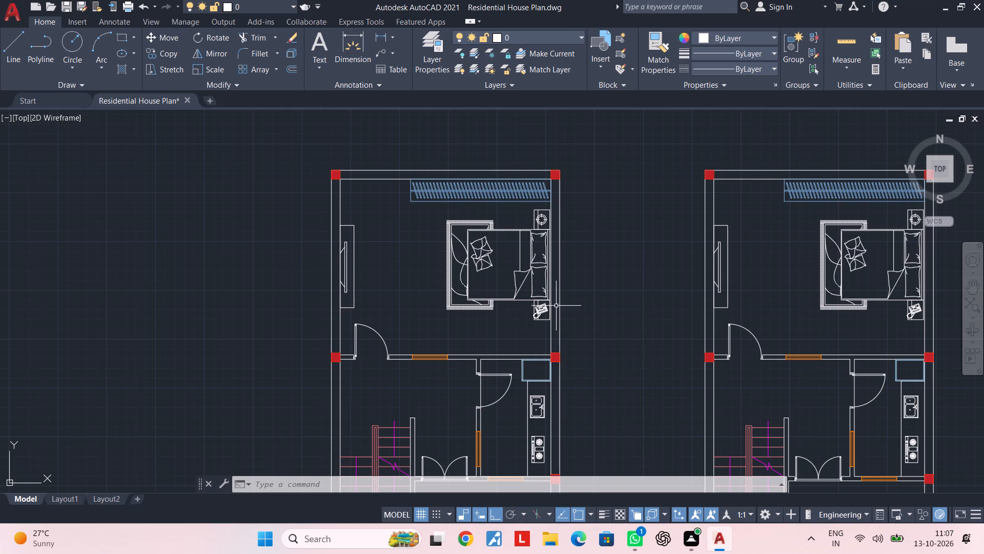
{"action": "key", "text": "Escape"}
{"action": "key", "text": "Escape"}
{"action": "key", "text": "Escape"}
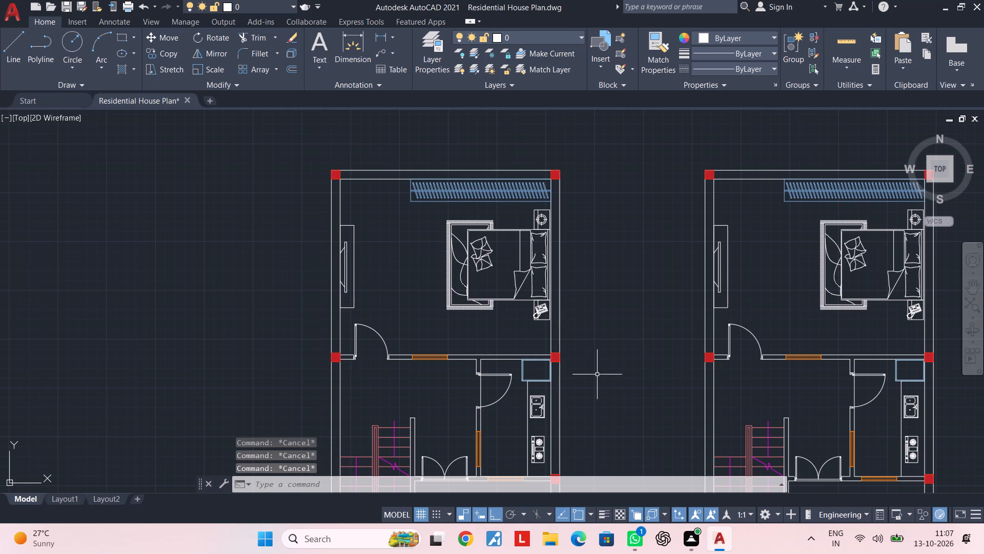
{"action": "middle_click_drag", "start_coordinate": [597, 374], "coordinate": [568, 291]}
{"action": "key", "text": "Escape"}
{"action": "key", "text": "Escape"}
{"action": "middle_click_drag", "start_coordinate": [567, 281], "coordinate": [568, 325]}
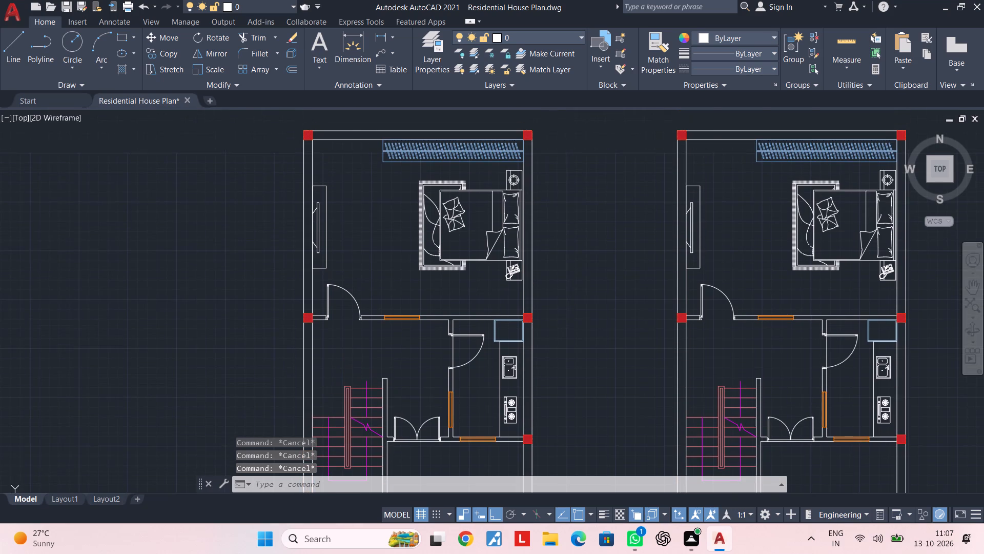
{"action": "key", "text": "Escape"}
{"action": "middle_click_drag", "start_coordinate": [566, 288], "coordinate": [564, 323]}
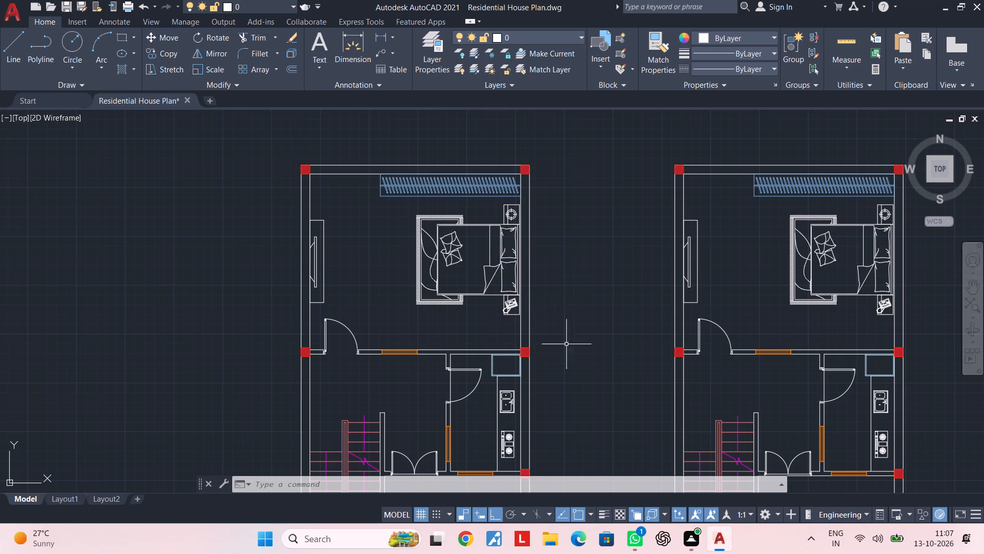
{"action": "middle_click_drag", "start_coordinate": [511, 312], "coordinate": [552, 272]}
{"action": "scroll", "coordinate": [505, 262], "scroll_direction": "down", "scroll_amount": 1}
{"action": "middle_click_drag", "start_coordinate": [503, 265], "coordinate": [485, 283]}
{"action": "key", "text": "Escape"}
{"action": "key", "text": "Escape"}
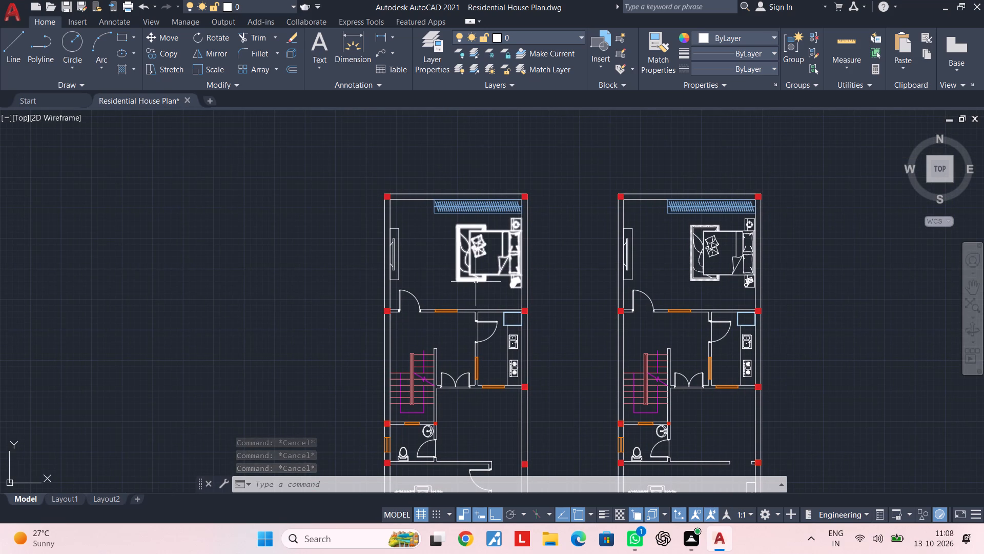
{"action": "key", "text": "Escape"}
{"action": "key", "text": "Escape"}
{"action": "middle_click_drag", "start_coordinate": [528, 378], "coordinate": [528, 270]}
{"action": "key", "text": "Escape"}
{"action": "middle_click_drag", "start_coordinate": [503, 304], "coordinate": [508, 260]}
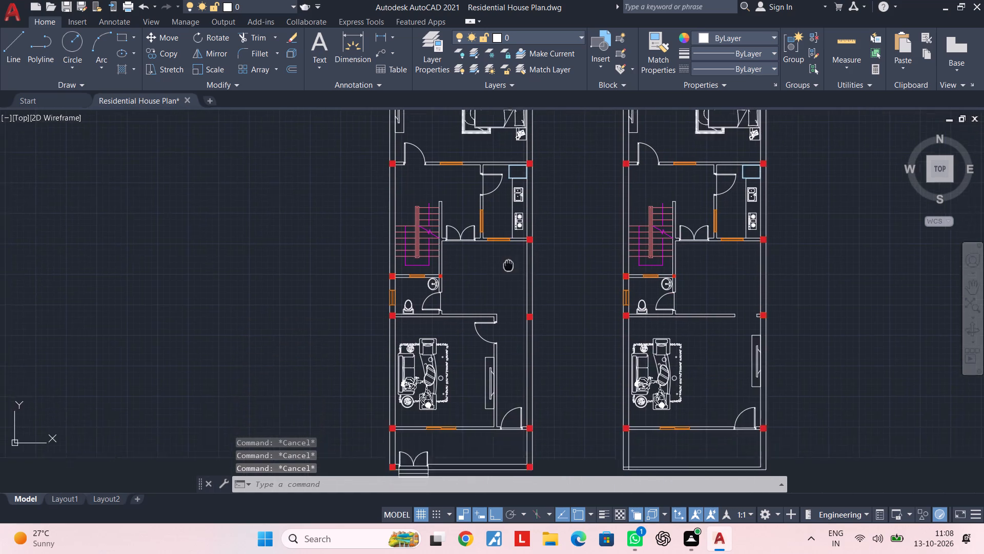
{"action": "middle_click_drag", "start_coordinate": [508, 260], "coordinate": [510, 242]}
{"action": "key", "text": "Escape"}
{"action": "key", "text": "Escape"}
{"action": "middle_click_drag", "start_coordinate": [469, 305], "coordinate": [469, 258]}
{"action": "key", "text": "Escape"}
{"action": "scroll", "coordinate": [436, 343], "scroll_direction": "up", "scroll_amount": 3}
{"action": "middle_click_drag", "start_coordinate": [429, 326], "coordinate": [405, 370]}
{"action": "key", "text": "Escape"}
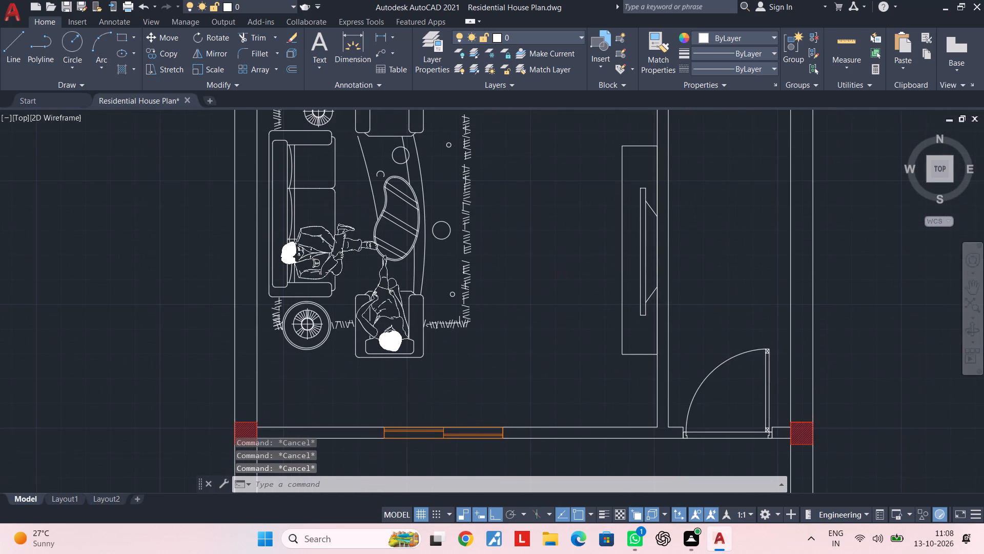
{"action": "key", "text": "Escape"}
{"action": "scroll", "coordinate": [517, 271], "scroll_direction": "down", "scroll_amount": 3}
{"action": "middle_click_drag", "start_coordinate": [540, 242], "coordinate": [405, 309]}
{"action": "key", "text": "Escape"}
{"action": "key", "text": "Escape"}
{"action": "middle_click_drag", "start_coordinate": [584, 280], "coordinate": [460, 311]}
{"action": "key", "text": "Escape"}
{"action": "key", "text": "Escape"}
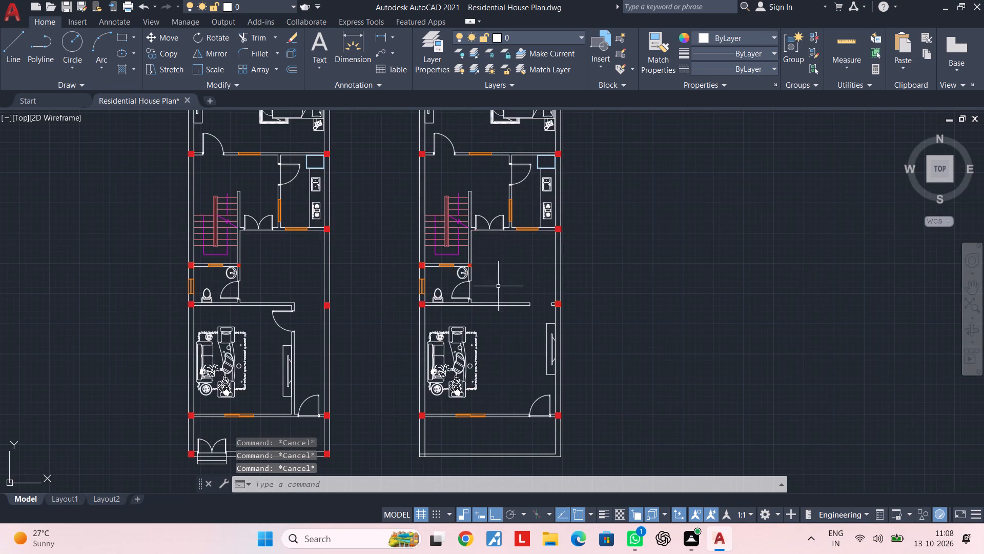
{"action": "scroll", "coordinate": [515, 268], "scroll_direction": "down", "scroll_amount": 1}
{"action": "middle_click_drag", "start_coordinate": [515, 268], "coordinate": [444, 271]}
{"action": "key", "text": "Escape"}
{"action": "key", "text": "Escape"}
{"action": "middle_click_drag", "start_coordinate": [473, 257], "coordinate": [447, 271]}
{"action": "key", "text": "Escape"}
{"action": "key", "text": "Escape"}
{"action": "key", "text": "Escape"}
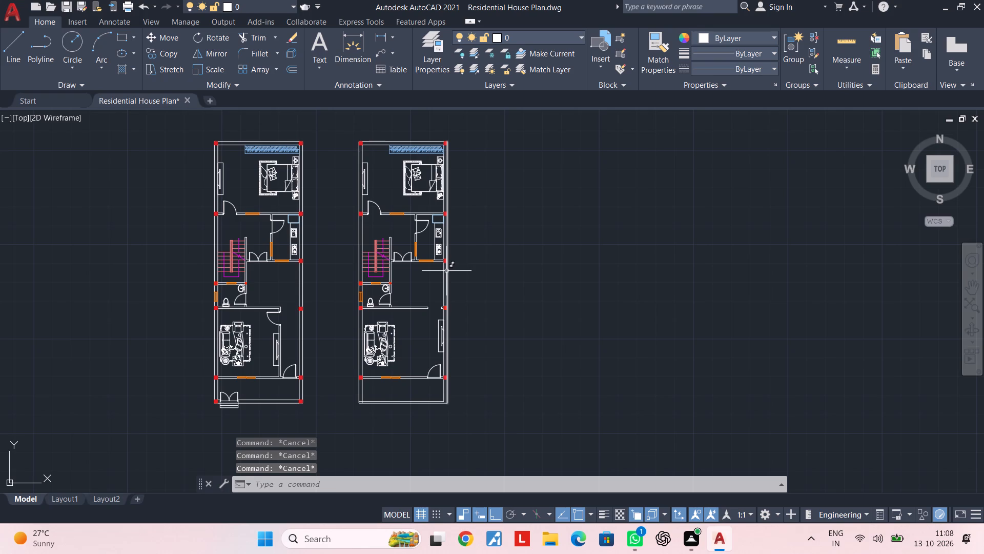
{"action": "key", "text": "Escape"}
{"action": "key", "text": "Escape"}
{"action": "key", "text": "Escape"}
Copy the entire second plan horizontally about 28'-5" to its east as a third plan.
{"action": "middle_click_drag", "start_coordinate": [446, 289], "coordinate": [416, 319]}
{"action": "key", "text": "Escape"}
{"action": "key", "text": "Escape"}
{"action": "left_click", "coordinate": [309, 144]}
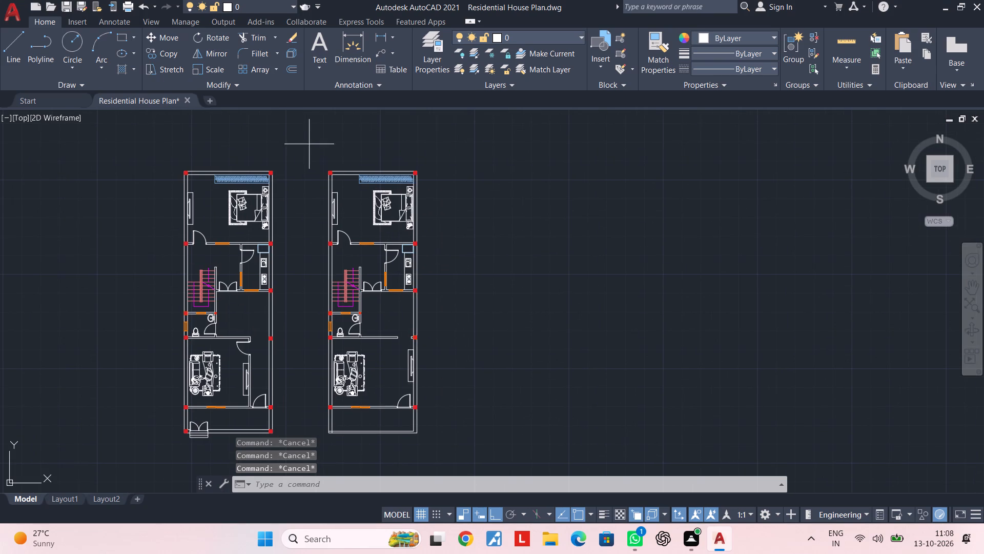
{"action": "middle_click_drag", "start_coordinate": [344, 226], "coordinate": [336, 153]}
{"action": "left_click", "coordinate": [467, 389]}
{"action": "type", "text": "co"}
{"action": "key", "text": "space"}
{"action": "left_click", "coordinate": [478, 374]}
{"action": "middle_click_drag", "start_coordinate": [533, 373], "coordinate": [466, 381]}
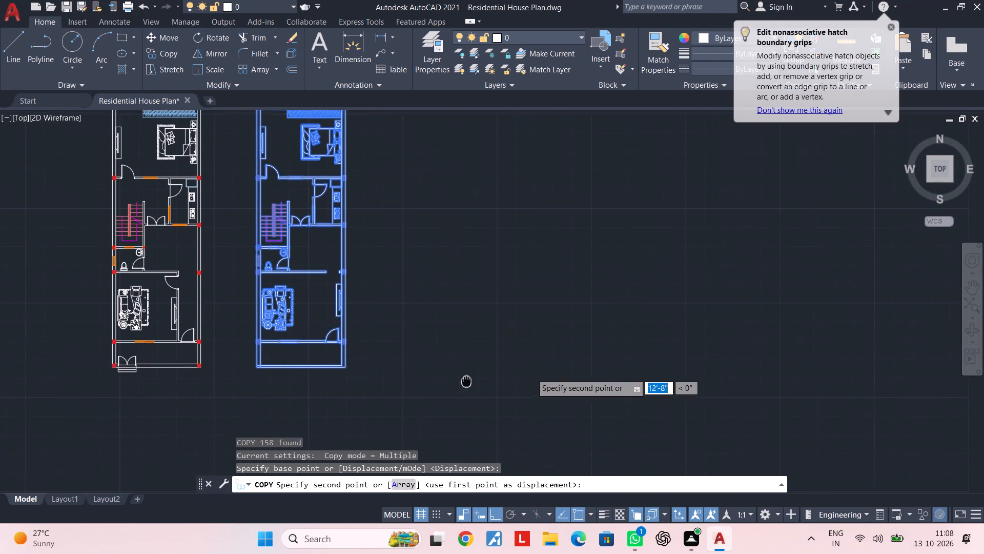
{"action": "middle_click_drag", "start_coordinate": [466, 381], "coordinate": [462, 381]}
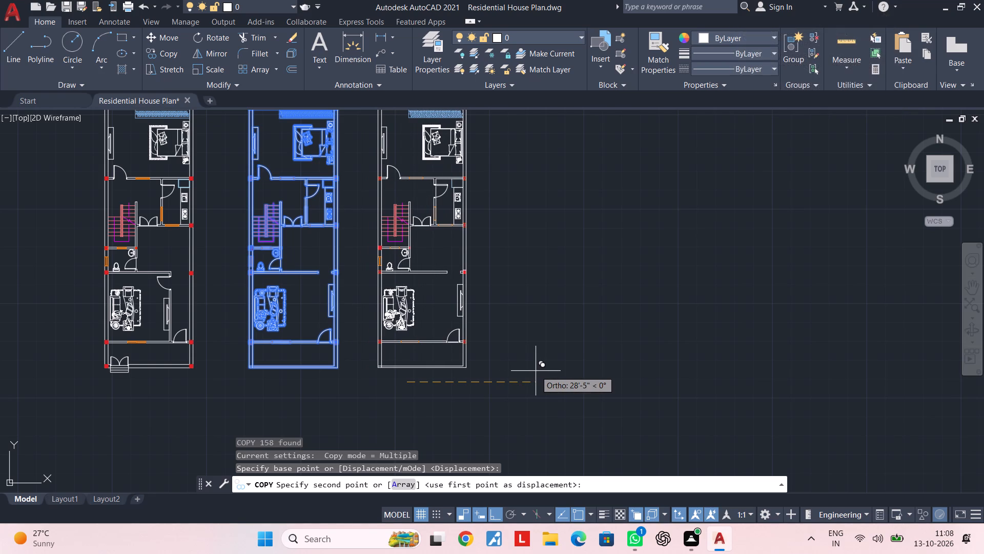
{"action": "left_click", "coordinate": [536, 371]}
{"action": "key", "text": "Escape"}
{"action": "key", "text": "Escape"}
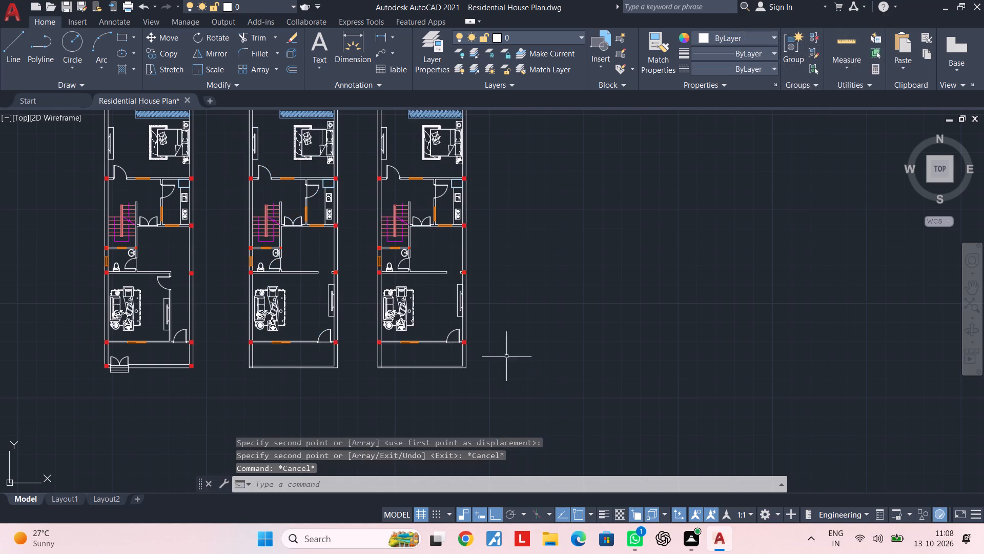
Erase the third plan's bedroom furniture: the bed set, the hatched wardrobe and the TV unit on the west wall.
{"action": "middle_click_drag", "start_coordinate": [422, 225], "coordinate": [419, 372]}
{"action": "key", "text": "Escape"}
{"action": "middle_click_drag", "start_coordinate": [412, 307], "coordinate": [430, 272]}
{"action": "key", "text": "Escape"}
{"action": "key", "text": "Escape"}
{"action": "scroll", "coordinate": [446, 242], "scroll_direction": "up", "scroll_amount": 2}
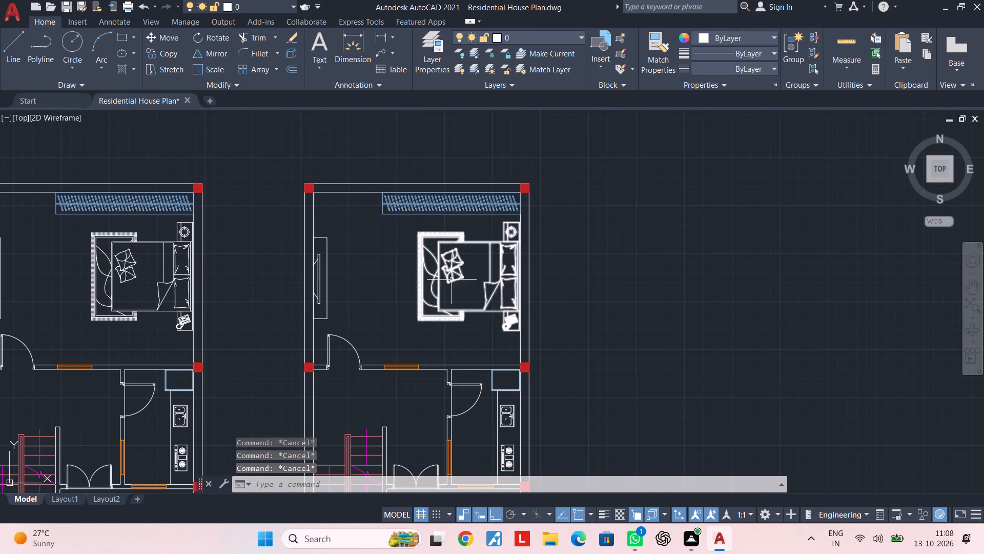
{"action": "left_click", "coordinate": [454, 321]}
{"action": "left_click", "coordinate": [391, 198]}
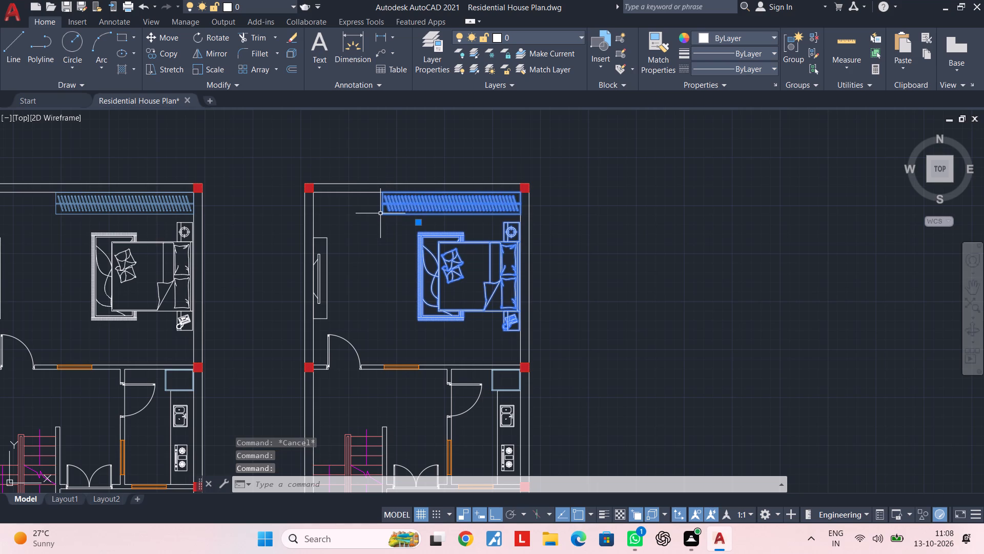
{"action": "key", "text": "Delete"}
{"action": "left_click", "coordinate": [370, 235]}
{"action": "left_click", "coordinate": [326, 293]}
{"action": "key", "text": "Delete"}
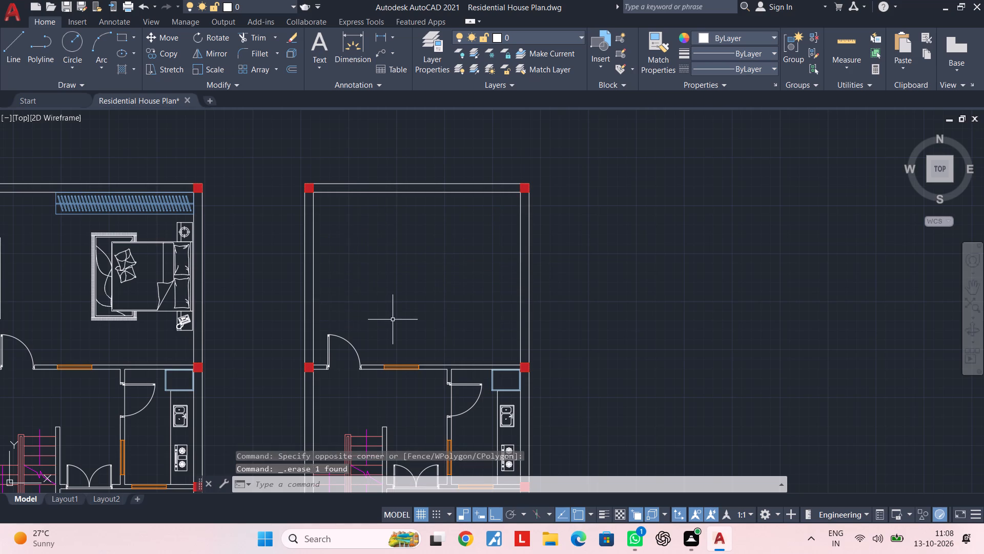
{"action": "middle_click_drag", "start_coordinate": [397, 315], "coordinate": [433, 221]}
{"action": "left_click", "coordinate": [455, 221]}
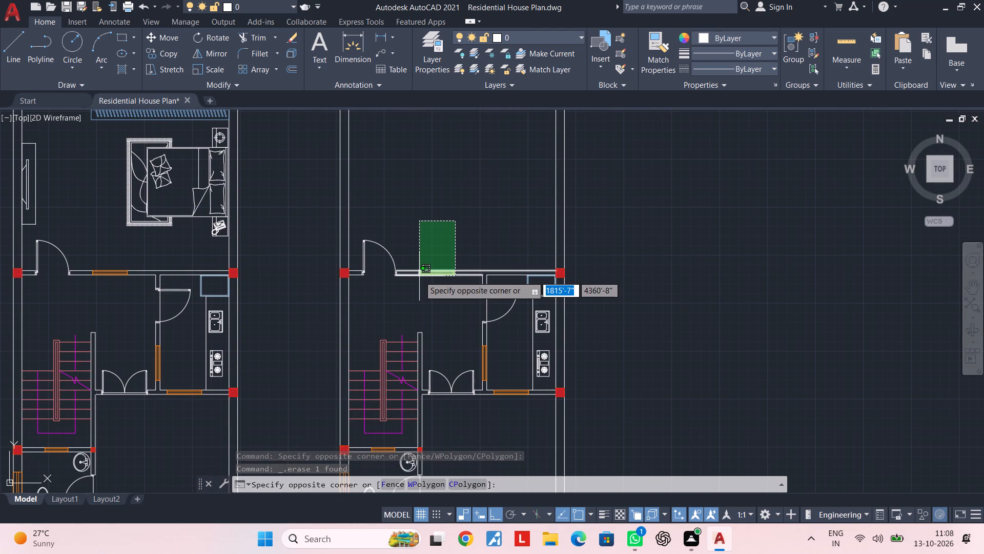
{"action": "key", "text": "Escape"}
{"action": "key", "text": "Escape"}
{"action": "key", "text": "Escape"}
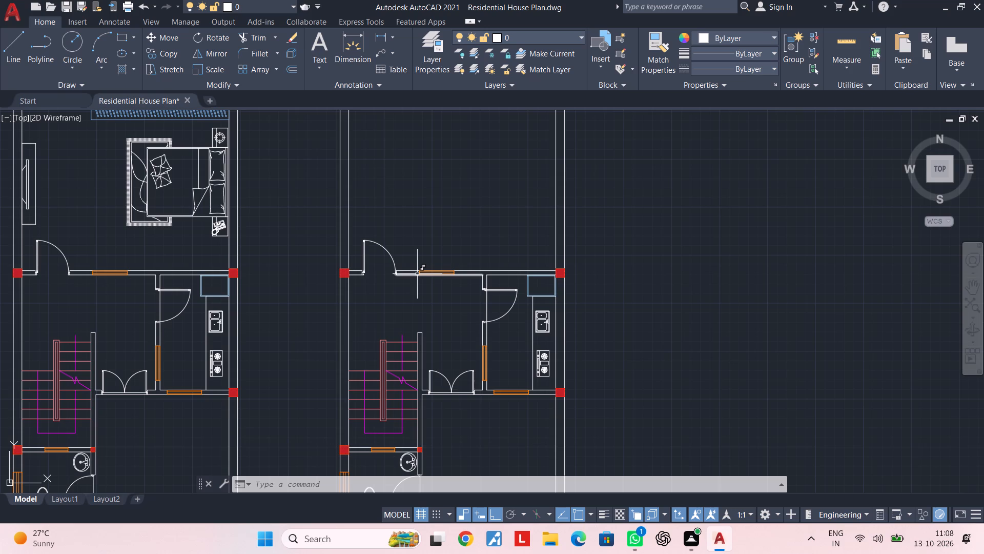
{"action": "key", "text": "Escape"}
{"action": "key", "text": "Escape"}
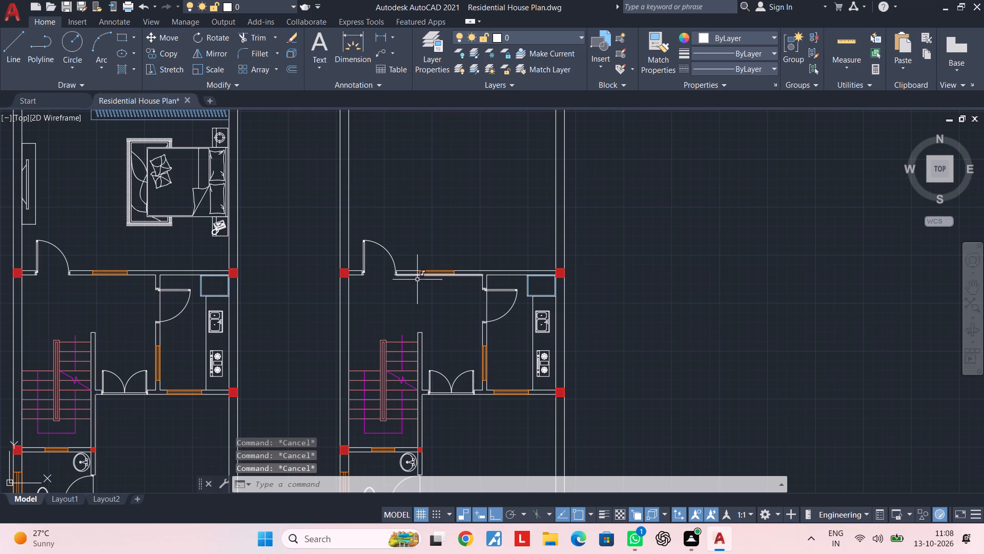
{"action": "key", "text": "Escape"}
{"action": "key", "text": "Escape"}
Erase the third plan's wall lines south of the bedroom, including the bedroom door and most of its window.
{"action": "middle_click_drag", "start_coordinate": [462, 295], "coordinate": [469, 271]}
{"action": "key", "text": "Escape"}
{"action": "key", "text": "Escape"}
{"action": "left_click_drag", "start_coordinate": [457, 273], "coordinate": [452, 263]}
{"action": "left_click", "coordinate": [425, 194]}
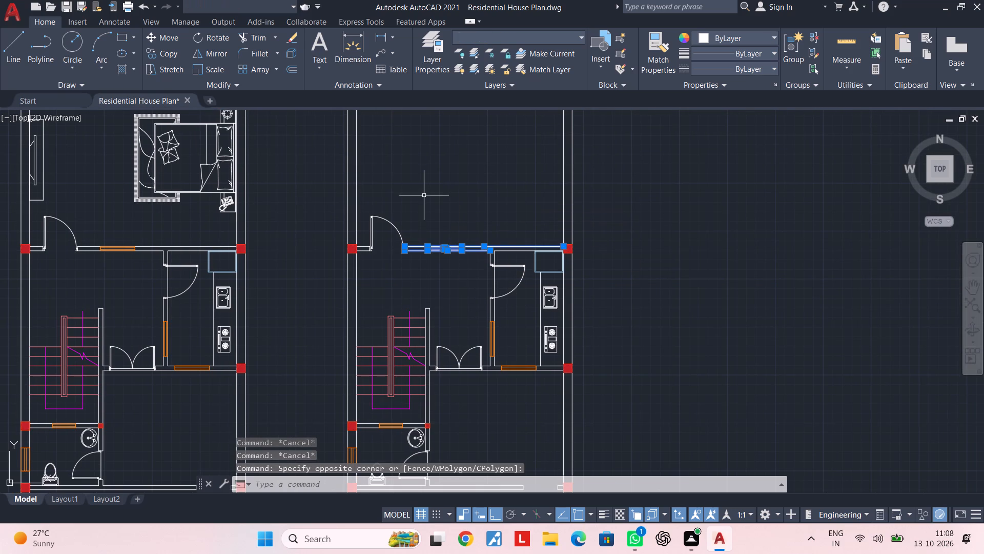
{"action": "key", "text": "Delete"}
{"action": "left_click", "coordinate": [421, 187]}
{"action": "left_click", "coordinate": [367, 258]}
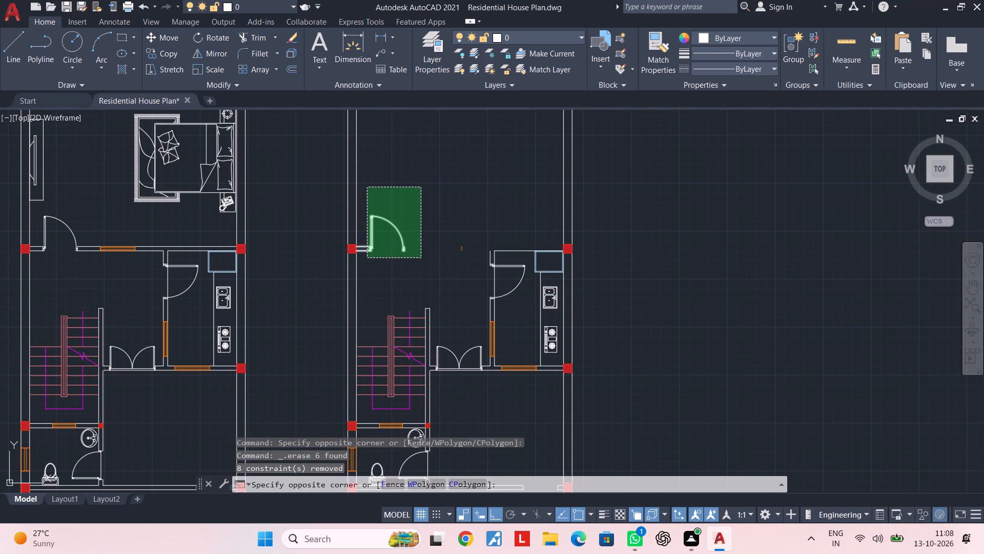
{"action": "key", "text": "Delete"}
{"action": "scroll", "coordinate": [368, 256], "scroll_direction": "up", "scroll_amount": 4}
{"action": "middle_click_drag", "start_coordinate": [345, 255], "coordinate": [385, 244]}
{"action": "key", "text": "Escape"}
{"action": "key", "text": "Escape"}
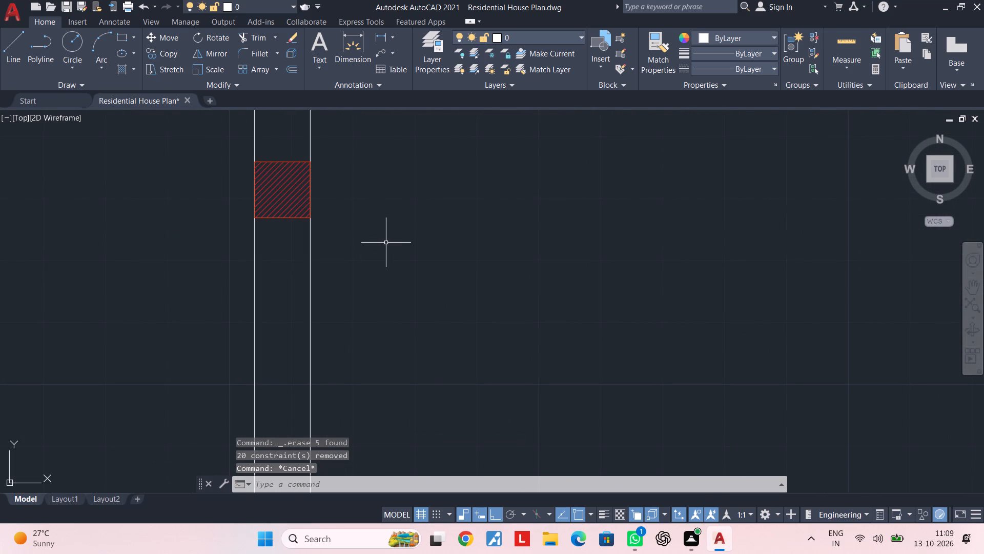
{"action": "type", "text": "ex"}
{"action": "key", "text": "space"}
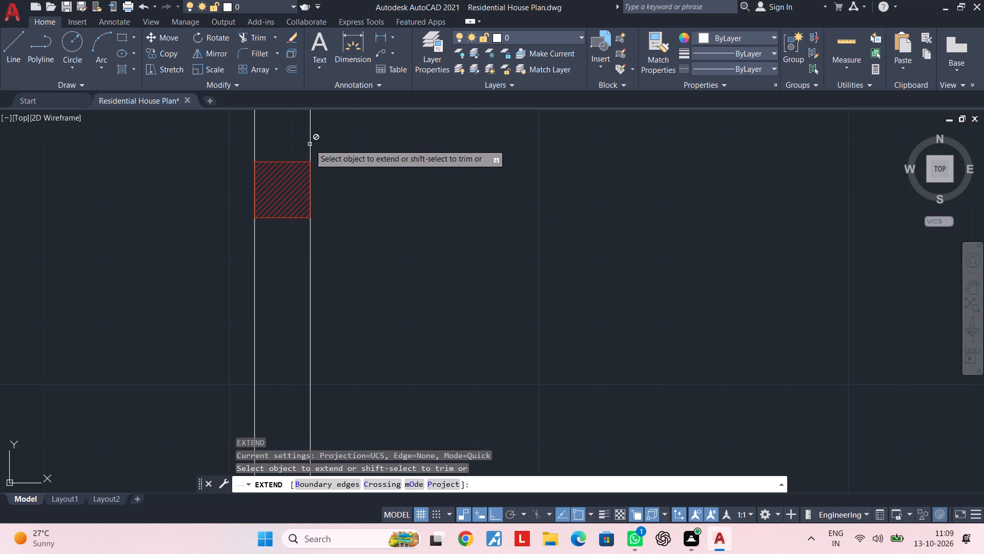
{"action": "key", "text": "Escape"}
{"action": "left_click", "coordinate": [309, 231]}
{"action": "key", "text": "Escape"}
Erase the third plan's kitchen partition walls, door, blue corner unit, counter edge and sink, leaving the stove and windows.
{"action": "scroll", "coordinate": [398, 232], "scroll_direction": "down", "scroll_amount": 4}
{"action": "middle_click_drag", "start_coordinate": [455, 236], "coordinate": [314, 222]}
{"action": "scroll", "coordinate": [498, 234], "scroll_direction": "up", "scroll_amount": 2}
{"action": "scroll", "coordinate": [428, 230], "scroll_direction": "up", "scroll_amount": 2}
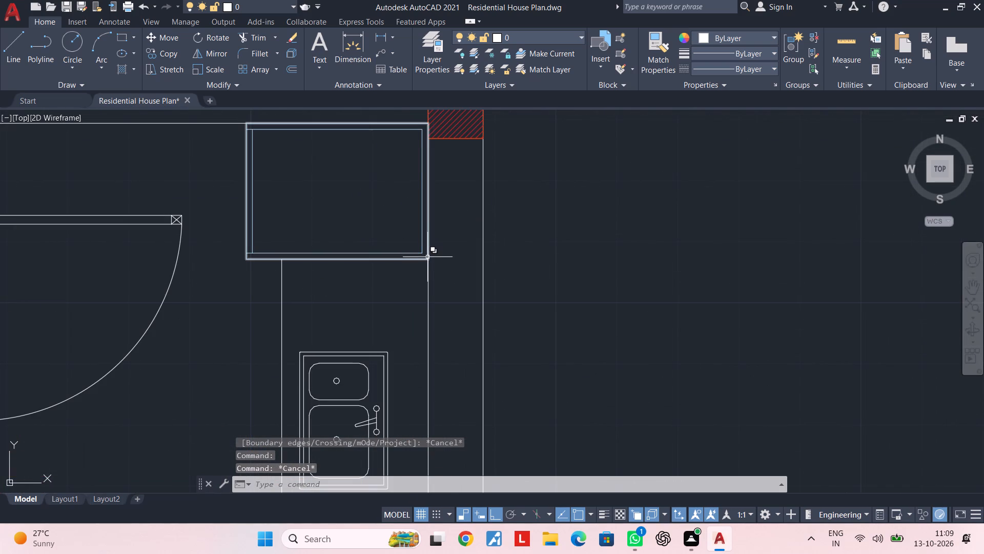
{"action": "scroll", "coordinate": [428, 293], "scroll_direction": "down", "scroll_amount": 1}
{"action": "scroll", "coordinate": [375, 301], "scroll_direction": "down", "scroll_amount": 2}
{"action": "middle_click_drag", "start_coordinate": [386, 295], "coordinate": [439, 282]}
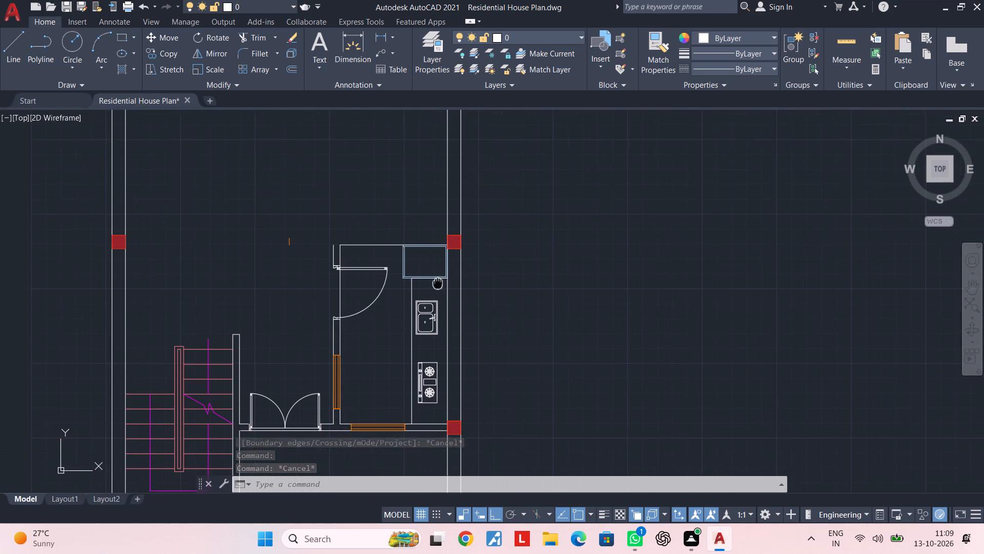
{"action": "key", "text": "Escape"}
{"action": "middle_click_drag", "start_coordinate": [439, 282], "coordinate": [440, 281]}
{"action": "key", "text": "Escape"}
{"action": "left_click", "coordinate": [420, 196]}
{"action": "left_click", "coordinate": [300, 335]}
{"action": "key", "text": "Delete"}
{"action": "middle_click_drag", "start_coordinate": [367, 359], "coordinate": [414, 234]}
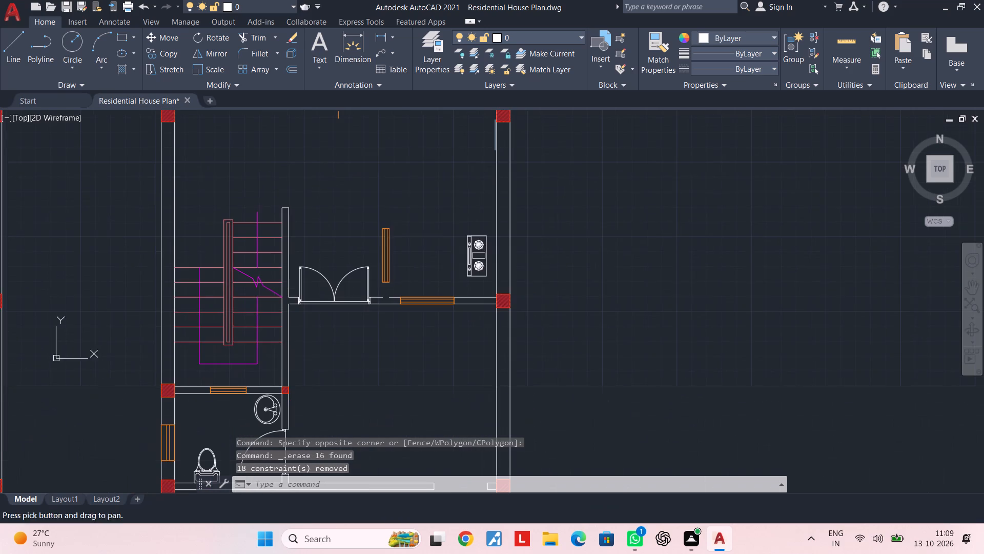
Erase the third plan's kitchen partition window, the double door and the kitchen's south wall with its window.
{"action": "left_click", "coordinate": [420, 215]}
{"action": "left_click", "coordinate": [376, 270]}
{"action": "key", "text": "Delete"}
{"action": "left_click", "coordinate": [377, 259]}
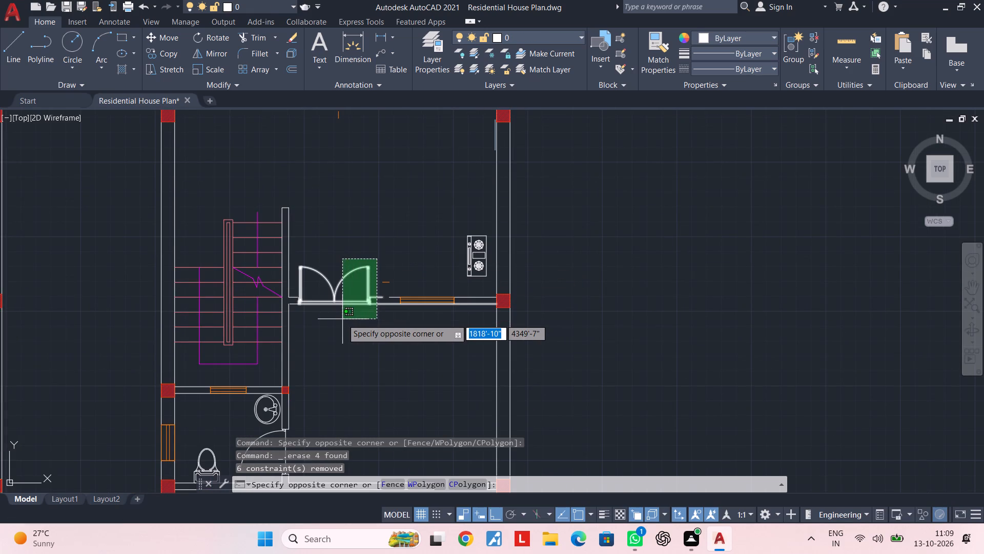
{"action": "left_click", "coordinate": [342, 319]}
{"action": "key", "text": "Delete"}
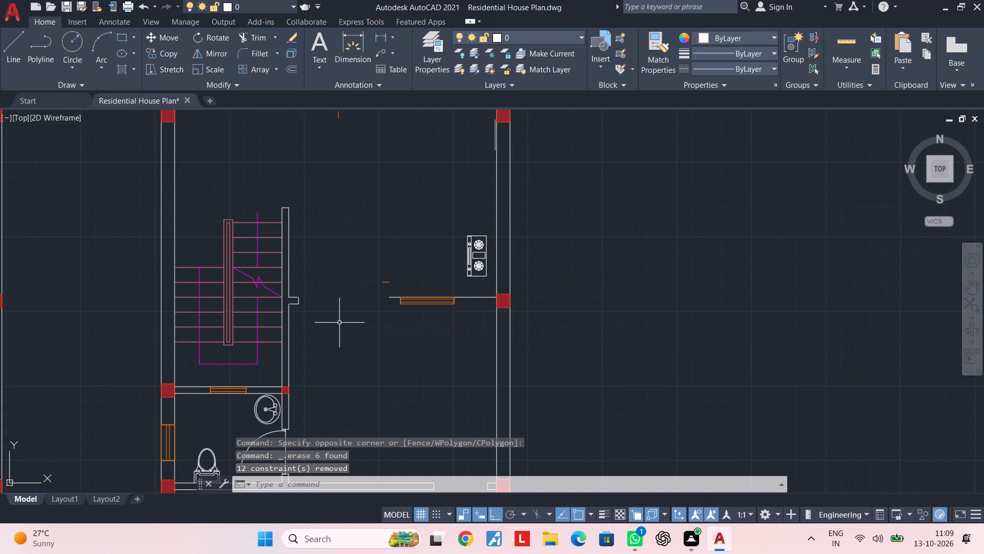
{"action": "left_click_drag", "start_coordinate": [426, 259], "coordinate": [425, 264]}
{"action": "left_click", "coordinate": [390, 342]}
{"action": "key", "text": "Delete"}
Erase the third plan's stove and the stray line fragments left around the cleared kitchen and along the east wall.
{"action": "left_click", "coordinate": [473, 219]}
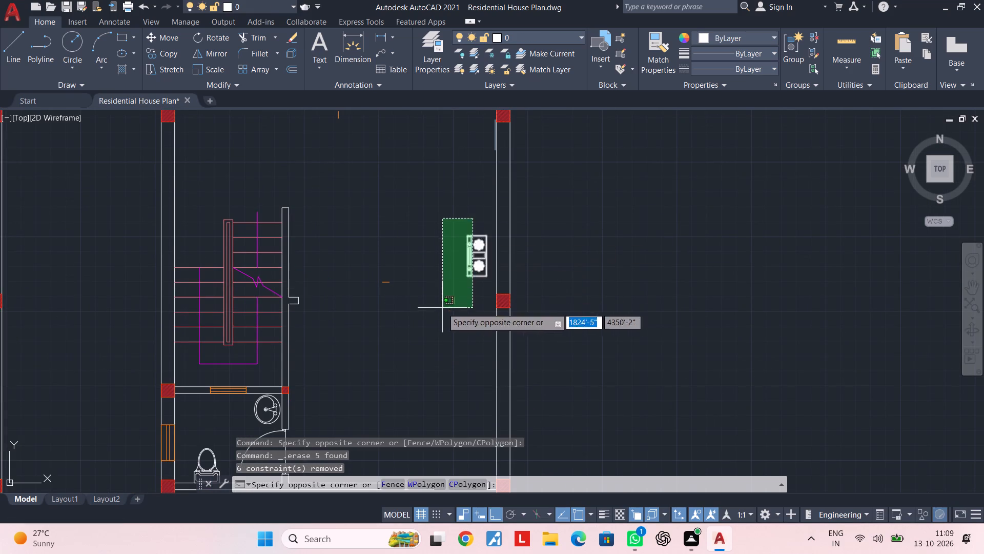
{"action": "left_click", "coordinate": [442, 308]}
{"action": "key", "text": "Delete"}
{"action": "left_click", "coordinate": [446, 248]}
{"action": "left_click", "coordinate": [375, 312]}
{"action": "key", "text": "Delete"}
{"action": "scroll", "coordinate": [387, 260], "scroll_direction": "down", "scroll_amount": 2}
{"action": "middle_click_drag", "start_coordinate": [387, 260], "coordinate": [386, 389]}
{"action": "scroll", "coordinate": [391, 340], "scroll_direction": "up", "scroll_amount": 1}
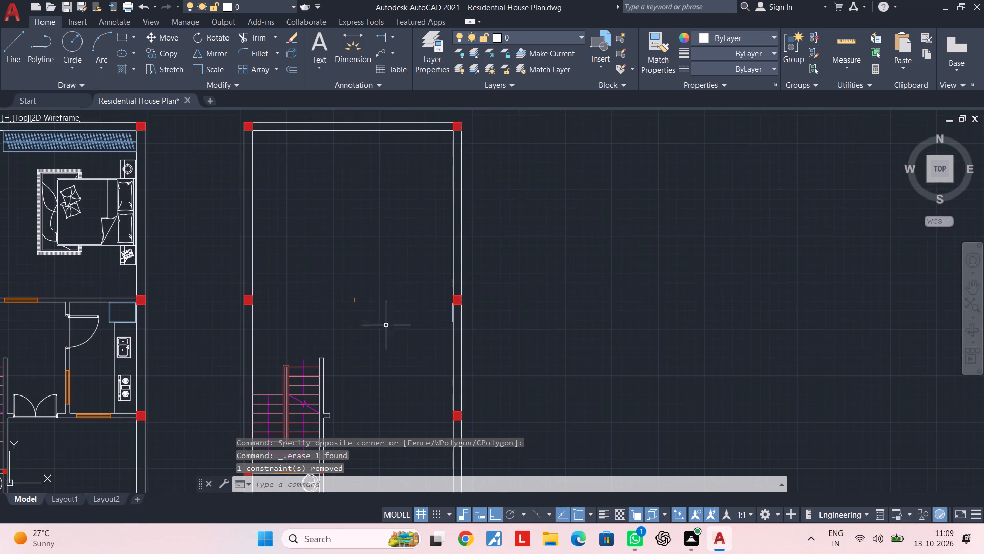
{"action": "left_click_drag", "start_coordinate": [391, 249], "coordinate": [388, 254]}
{"action": "left_click", "coordinate": [335, 315]}
{"action": "key", "text": "Delete"}
{"action": "scroll", "coordinate": [368, 337], "scroll_direction": "down", "scroll_amount": 3}
{"action": "middle_click_drag", "start_coordinate": [371, 334], "coordinate": [397, 250]}
{"action": "scroll", "coordinate": [398, 247], "scroll_direction": "up", "scroll_amount": 3}
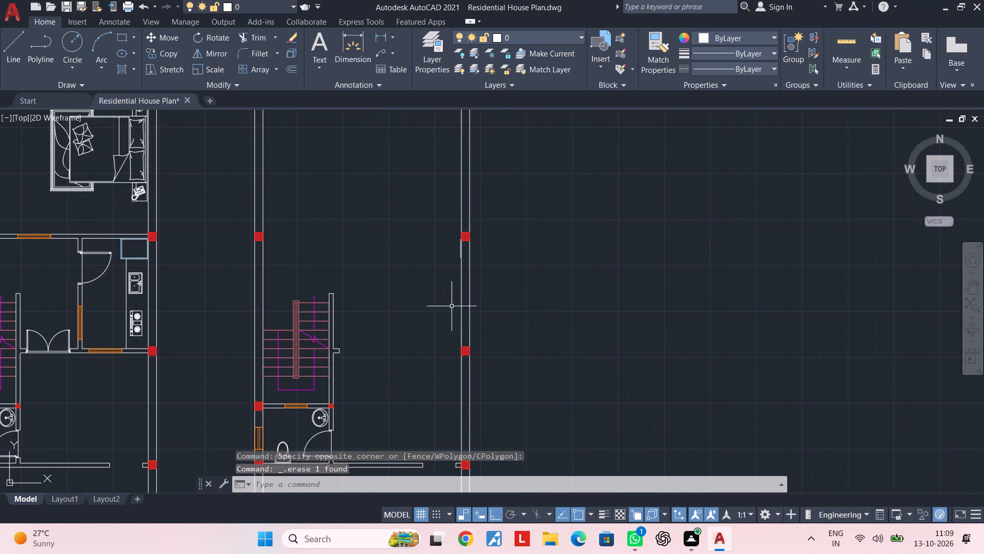
{"action": "scroll", "coordinate": [457, 240], "scroll_direction": "up", "scroll_amount": 5}
{"action": "left_click", "coordinate": [458, 269]}
{"action": "key", "text": "Delete"}
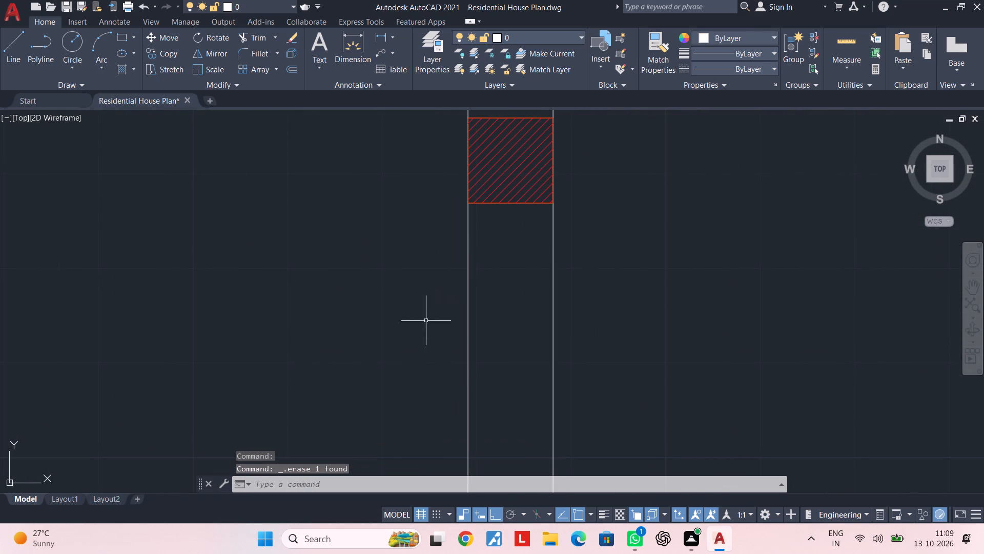
Erase the third plan's partition wall north of the living room, including the short stub at the east column.
{"action": "scroll", "coordinate": [426, 330], "scroll_direction": "down", "scroll_amount": 3}
{"action": "middle_click_drag", "start_coordinate": [427, 319], "coordinate": [445, 118]}
{"action": "middle_click_drag", "start_coordinate": [413, 269], "coordinate": [429, 169]}
{"action": "middle_click_drag", "start_coordinate": [417, 273], "coordinate": [450, 148]}
{"action": "scroll", "coordinate": [437, 314], "scroll_direction": "down", "scroll_amount": 2}
{"action": "middle_click_drag", "start_coordinate": [437, 307], "coordinate": [450, 232]}
{"action": "scroll", "coordinate": [450, 307], "scroll_direction": "up", "scroll_amount": 2}
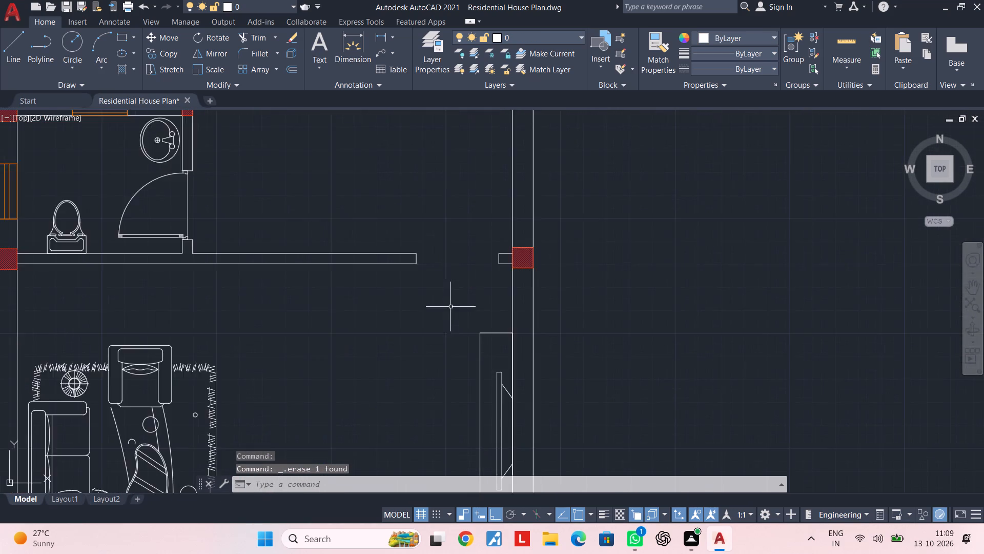
{"action": "scroll", "coordinate": [450, 307], "scroll_direction": "up", "scroll_amount": 3}
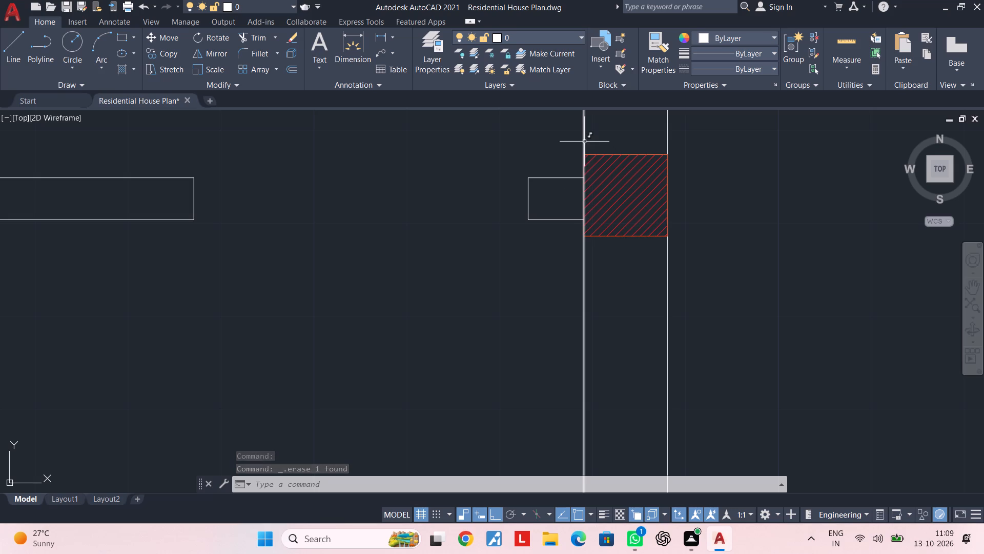
{"action": "key", "text": "Escape"}
{"action": "left_click", "coordinate": [555, 157]}
{"action": "left_click", "coordinate": [503, 295]}
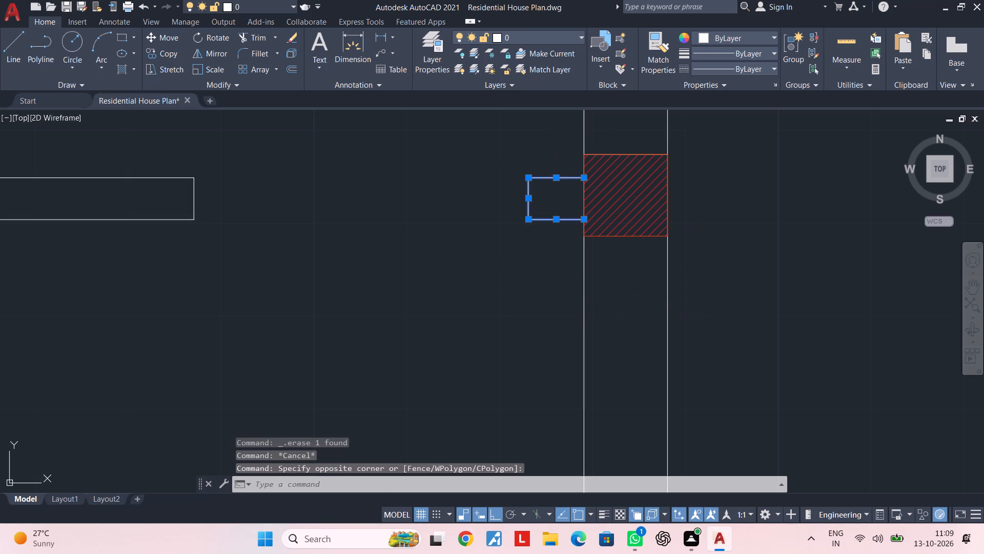
{"action": "key", "text": "Delete"}
{"action": "scroll", "coordinate": [502, 304], "scroll_direction": "down", "scroll_amount": 3}
{"action": "middle_click_drag", "start_coordinate": [499, 309], "coordinate": [560, 283]}
{"action": "left_click_drag", "start_coordinate": [488, 181], "coordinate": [487, 188]}
{"action": "left_click", "coordinate": [411, 331]}
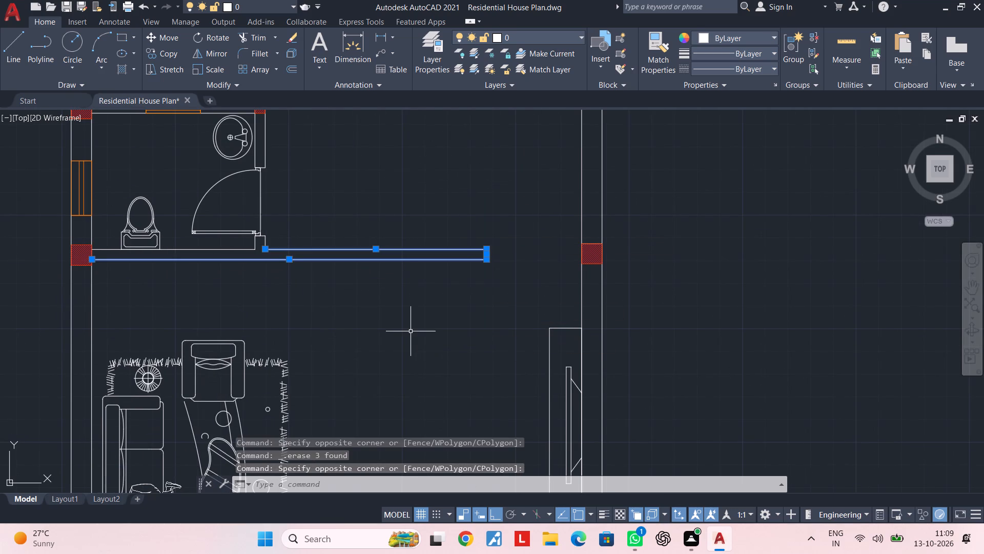
{"action": "key", "text": "Delete"}
Erase the third plan's toilet, bathroom door and remaining wall lines south of the bathroom.
{"action": "scroll", "coordinate": [411, 331], "scroll_direction": "down", "scroll_amount": 4}
{"action": "middle_click_drag", "start_coordinate": [411, 331], "coordinate": [481, 321]}
{"action": "scroll", "coordinate": [481, 293], "scroll_direction": "up", "scroll_amount": 2}
{"action": "middle_click_drag", "start_coordinate": [456, 287], "coordinate": [525, 253]}
{"action": "scroll", "coordinate": [509, 269], "scroll_direction": "up", "scroll_amount": 2}
{"action": "left_click", "coordinate": [505, 266]}
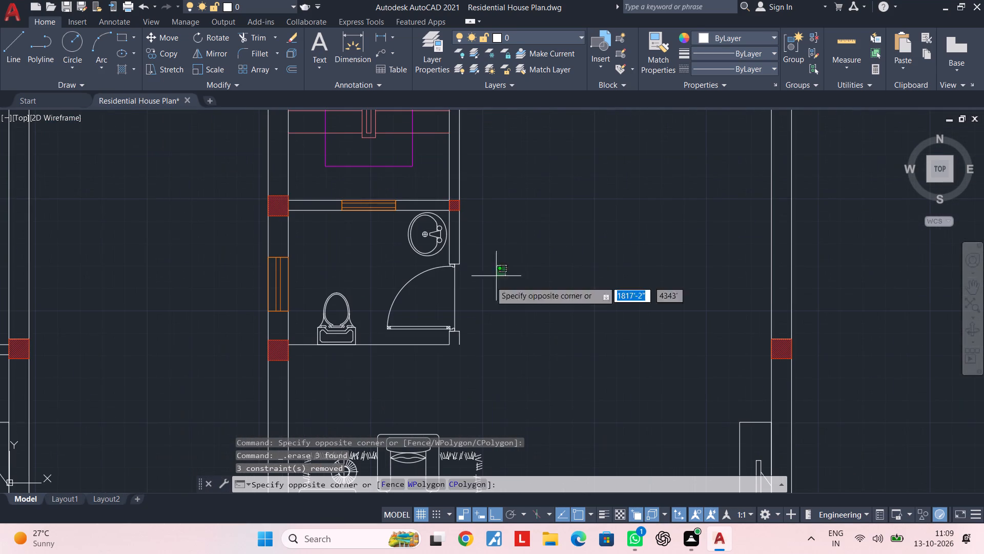
{"action": "left_click", "coordinate": [340, 351]}
{"action": "key", "text": "Delete"}
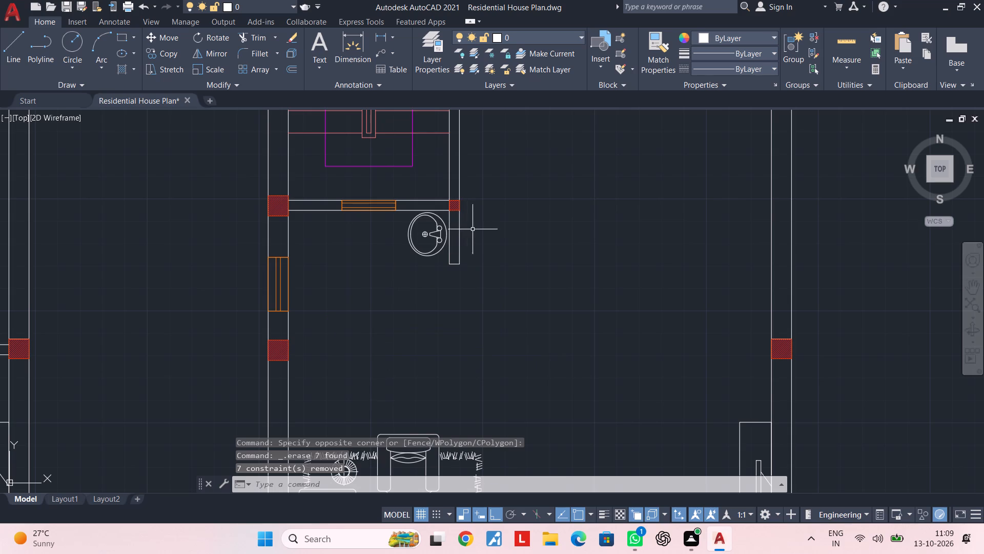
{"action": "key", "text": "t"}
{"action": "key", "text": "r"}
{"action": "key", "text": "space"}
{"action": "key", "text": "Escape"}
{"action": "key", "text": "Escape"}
Extend the south line of the wall below the staircase across the corner column to the wall's outer face.
{"action": "scroll", "coordinate": [445, 204], "scroll_direction": "up", "scroll_amount": 3}
{"action": "left_click", "coordinate": [437, 226]}
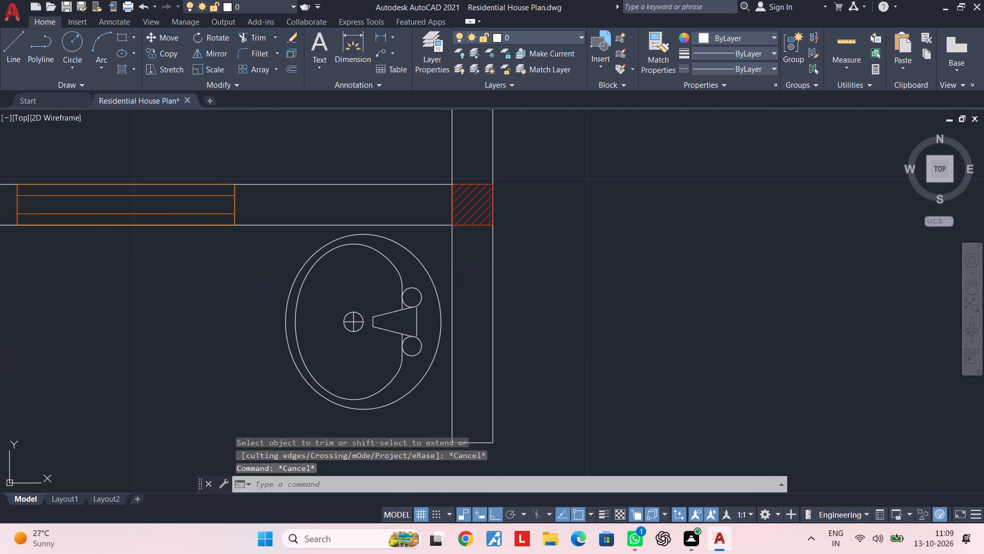
{"action": "key", "text": "Escape"}
{"action": "key", "text": "Escape"}
{"action": "key", "text": "e"}
{"action": "type", "text": "x"}
{"action": "key", "text": "space"}
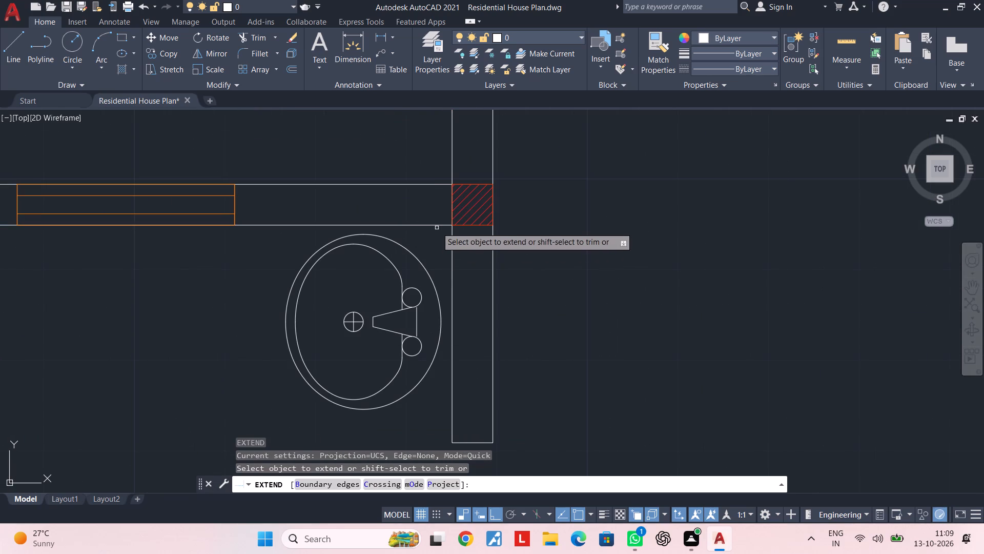
{"action": "left_click", "coordinate": [438, 226]}
{"action": "triple_click", "coordinate": [441, 225]}
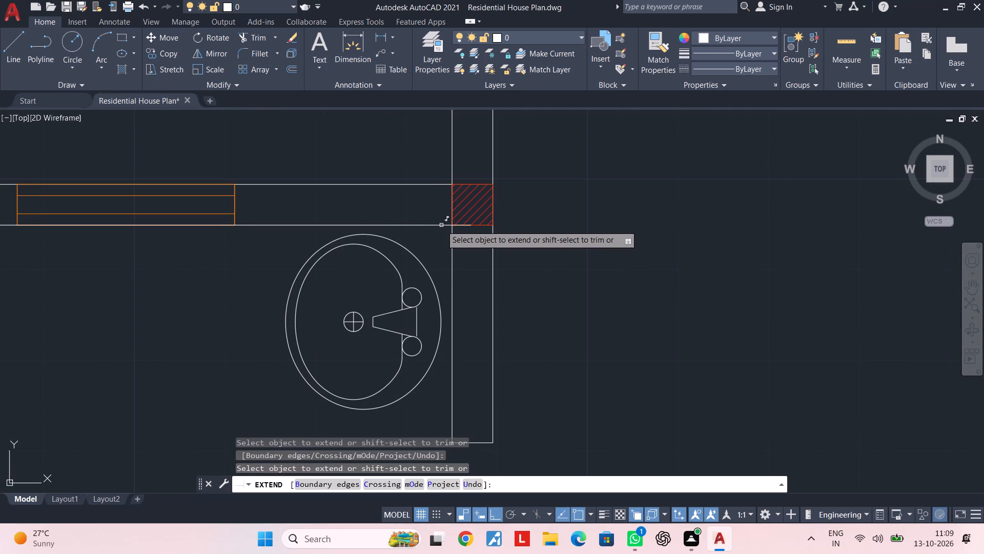
{"action": "triple_click", "coordinate": [441, 225]}
{"action": "triple_click", "coordinate": [441, 225]}
{"action": "triple_click", "coordinate": [441, 225]}
{"action": "left_click", "coordinate": [441, 225]}
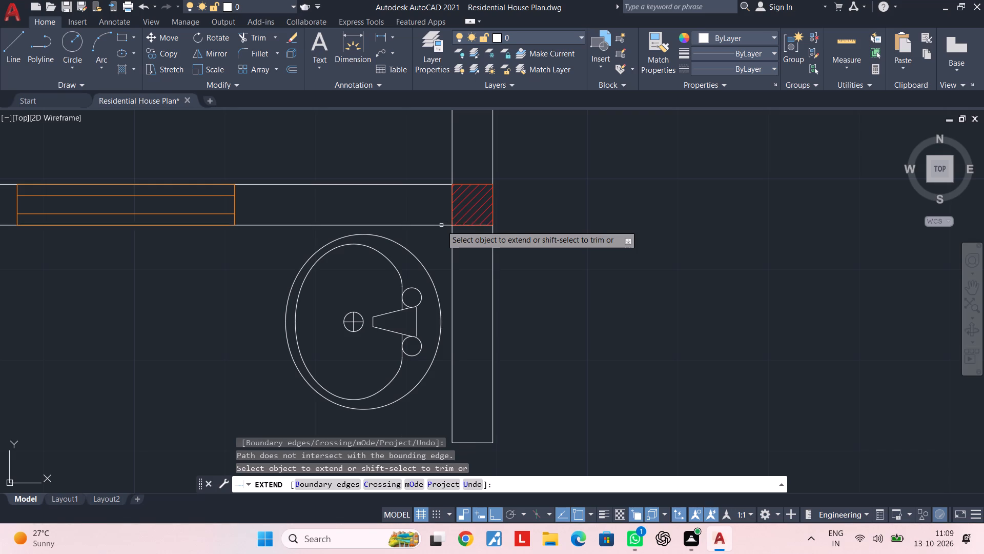
{"action": "key", "text": "Escape"}
{"action": "key", "text": "Escape"}
Trim away both lines of the bathroom's east wall south of the stair corner column.
{"action": "left_click", "coordinate": [541, 270]}
{"action": "key", "text": "Escape"}
{"action": "key", "text": "Escape"}
{"action": "type", "text": "tr"}
{"action": "key", "text": "space"}
{"action": "left_click", "coordinate": [511, 315]}
{"action": "left_click", "coordinate": [282, 322]}
{"action": "key", "text": "Escape"}
{"action": "key", "text": "Escape"}
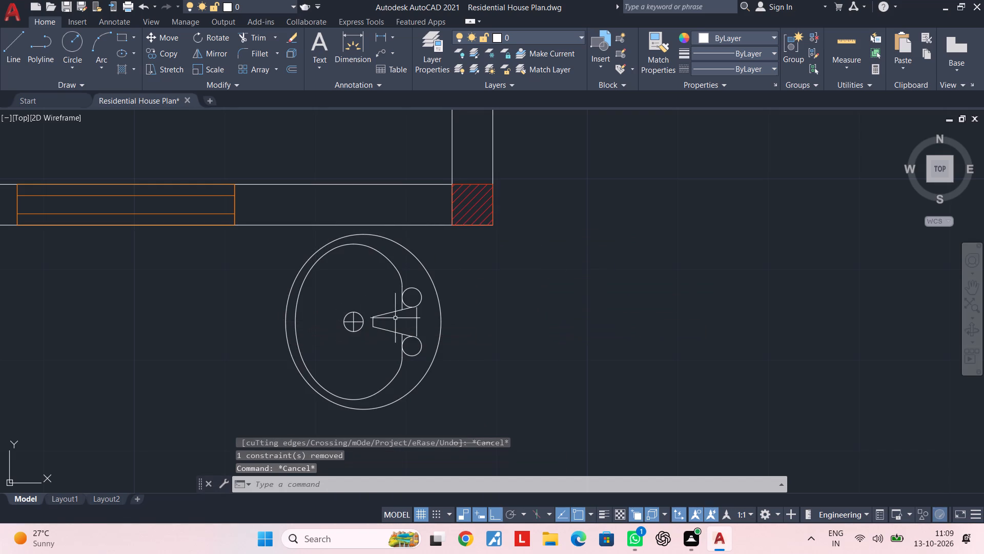
Erase the third plan's washbasin and the leftover end line of the bathroom wall.
{"action": "left_click", "coordinate": [488, 288]}
{"action": "left_click", "coordinate": [325, 353]}
{"action": "key", "text": "Delete"}
{"action": "scroll", "coordinate": [372, 379], "scroll_direction": "down", "scroll_amount": 2}
{"action": "middle_click_drag", "start_coordinate": [388, 371], "coordinate": [427, 309]}
{"action": "scroll", "coordinate": [464, 331], "scroll_direction": "up", "scroll_amount": 1}
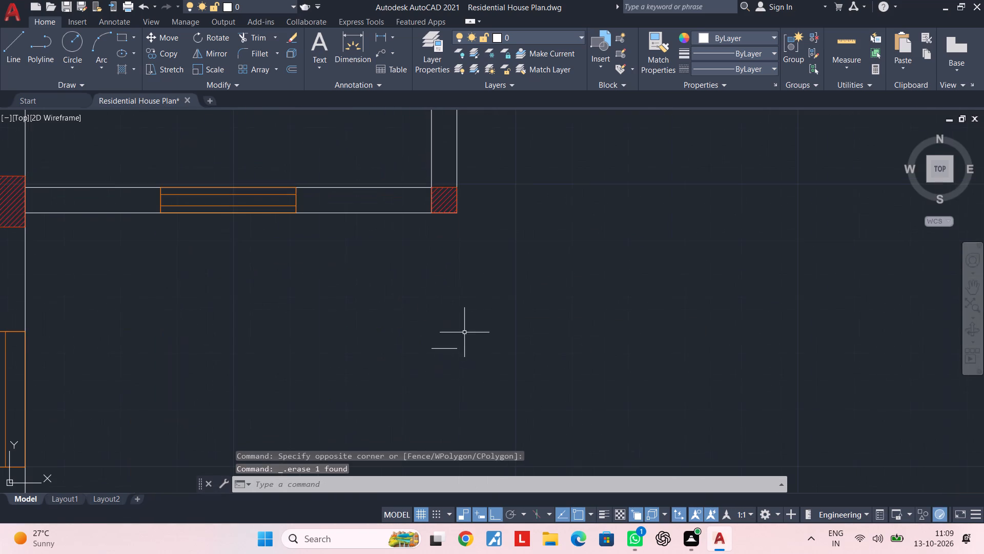
{"action": "left_click_drag", "start_coordinate": [491, 320], "coordinate": [465, 345]}
{"action": "left_click", "coordinate": [393, 386]}
{"action": "key", "text": "Delete"}
Erase the hatched column at the southeast corner of the third plan's staircase.
{"action": "middle_click_drag", "start_coordinate": [388, 382], "coordinate": [433, 339]}
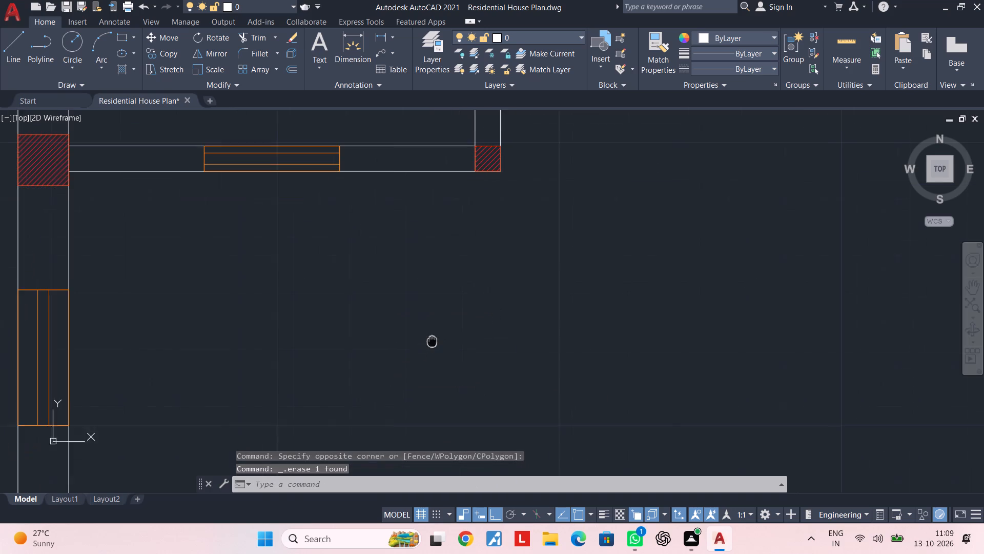
{"action": "middle_click_drag", "start_coordinate": [433, 339], "coordinate": [435, 337]}
{"action": "middle_click_drag", "start_coordinate": [401, 357], "coordinate": [486, 325]}
{"action": "middle_click_drag", "start_coordinate": [476, 293], "coordinate": [469, 306]}
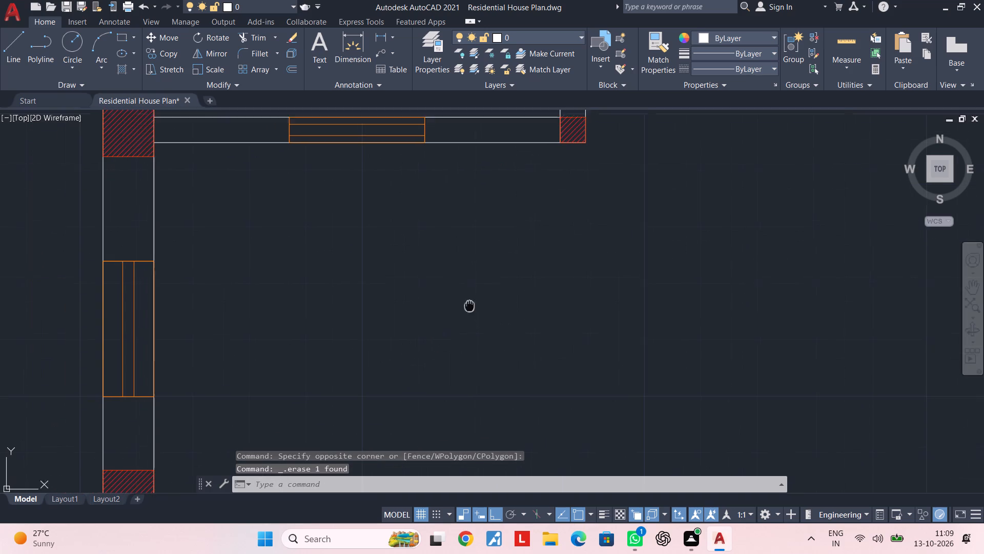
{"action": "middle_click_drag", "start_coordinate": [469, 306], "coordinate": [416, 409]}
{"action": "scroll", "coordinate": [543, 241], "scroll_direction": "up", "scroll_amount": 1}
{"action": "left_click", "coordinate": [466, 184]}
{"action": "left_click", "coordinate": [528, 286]}
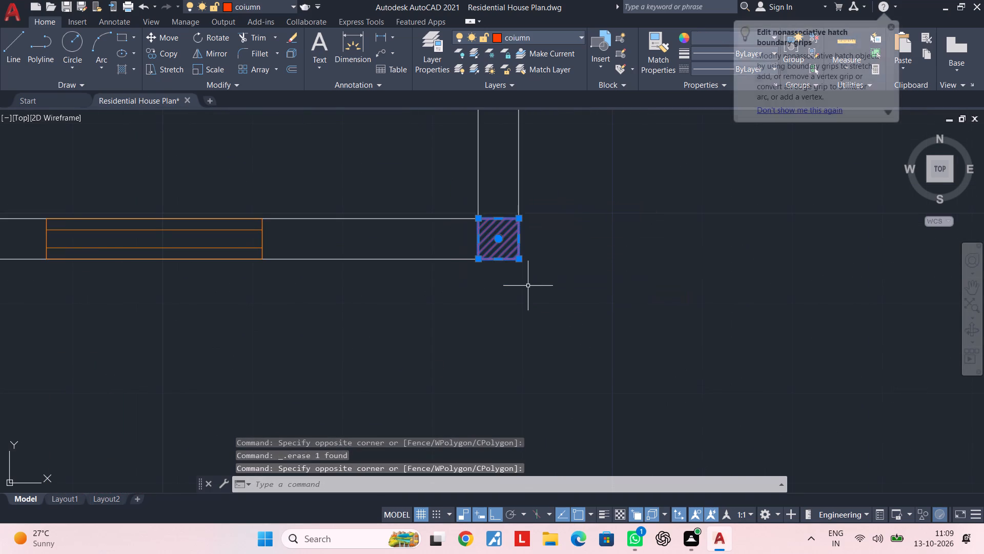
{"action": "key", "text": "Delete"}
Trim the inner wall line crossing the staircase's southeast corner where the column stood.
{"action": "middle_click_drag", "start_coordinate": [497, 293], "coordinate": [695, 294]}
{"action": "key", "text": "Escape"}
{"action": "key", "text": "Escape"}
{"action": "key", "text": "Escape"}
{"action": "key", "text": "t"}
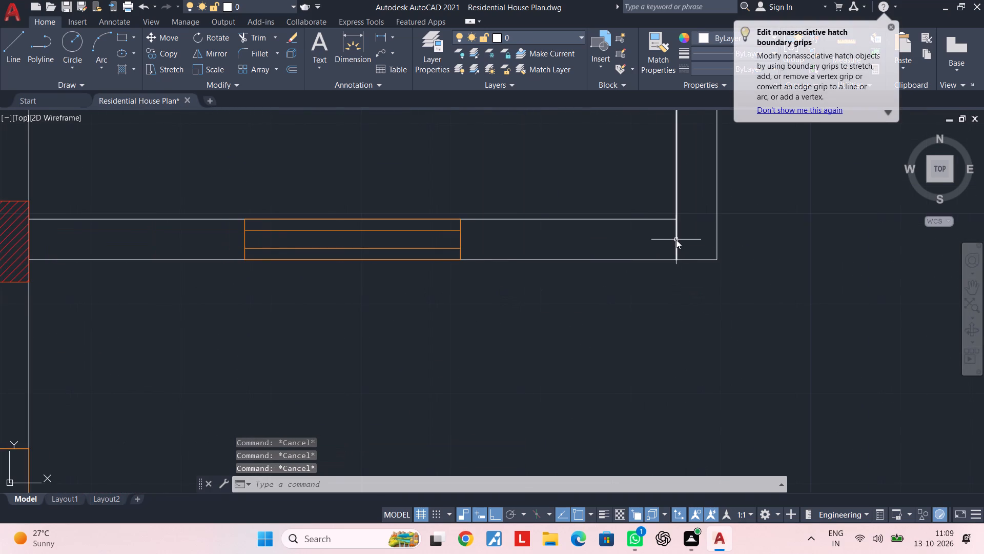
{"action": "key", "text": "r"}
{"action": "key", "text": "space"}
{"action": "left_click", "coordinate": [675, 241]}
{"action": "scroll", "coordinate": [587, 286], "scroll_direction": "down", "scroll_amount": 2}
{"action": "middle_click_drag", "start_coordinate": [587, 286], "coordinate": [812, 276]}
{"action": "key", "text": "Escape"}
{"action": "key", "text": "Escape"}
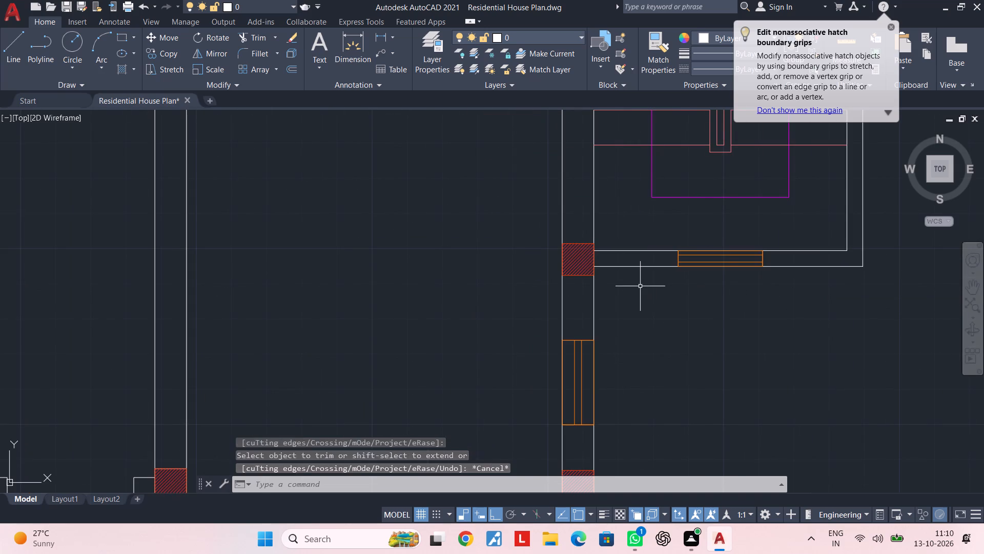
{"action": "key", "text": "Escape"}
{"action": "key", "text": "Escape"}
{"action": "key", "text": "Escape"}
Erase the third plan's two west wall columns beside the former bathroom and the window between them.
{"action": "middle_click_drag", "start_coordinate": [634, 286], "coordinate": [629, 292]}
{"action": "left_click", "coordinate": [542, 220]}
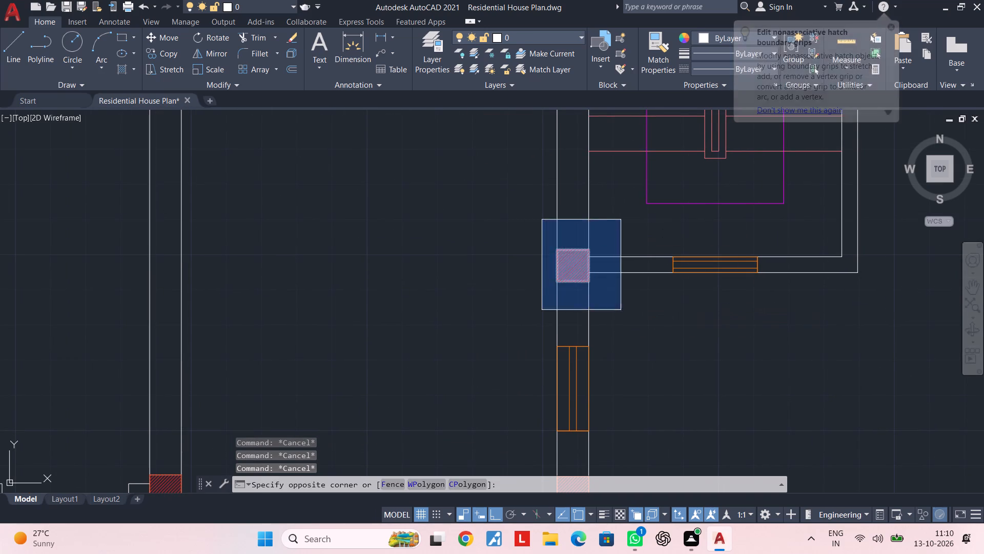
{"action": "left_click", "coordinate": [621, 310]}
{"action": "key", "text": "Delete"}
{"action": "middle_click_drag", "start_coordinate": [630, 315], "coordinate": [622, 292]}
{"action": "key", "text": "Escape"}
{"action": "key", "text": "Escape"}
{"action": "key", "text": "Escape"}
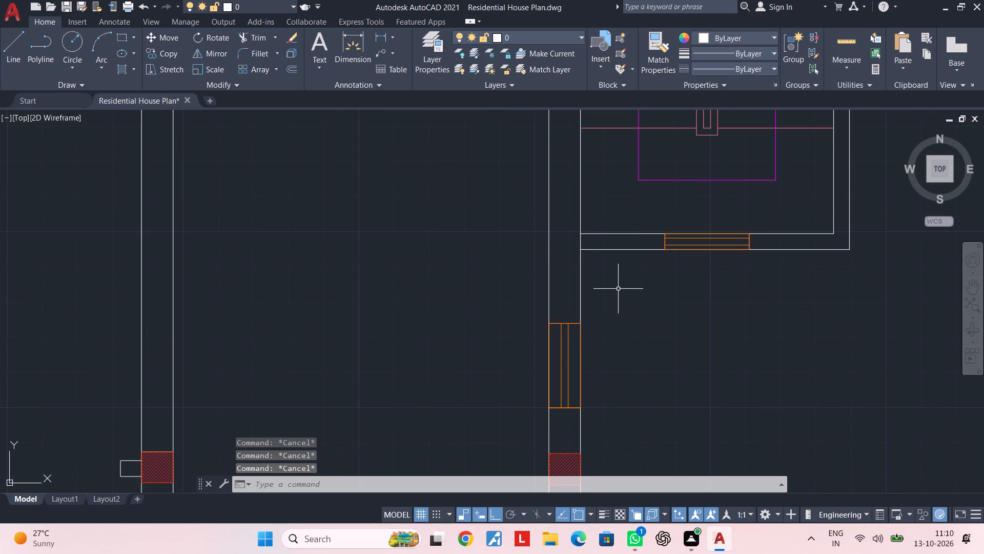
{"action": "middle_click_drag", "start_coordinate": [618, 298], "coordinate": [598, 229]}
{"action": "key", "text": "Escape"}
{"action": "key", "text": "Escape"}
{"action": "left_click", "coordinate": [497, 221]}
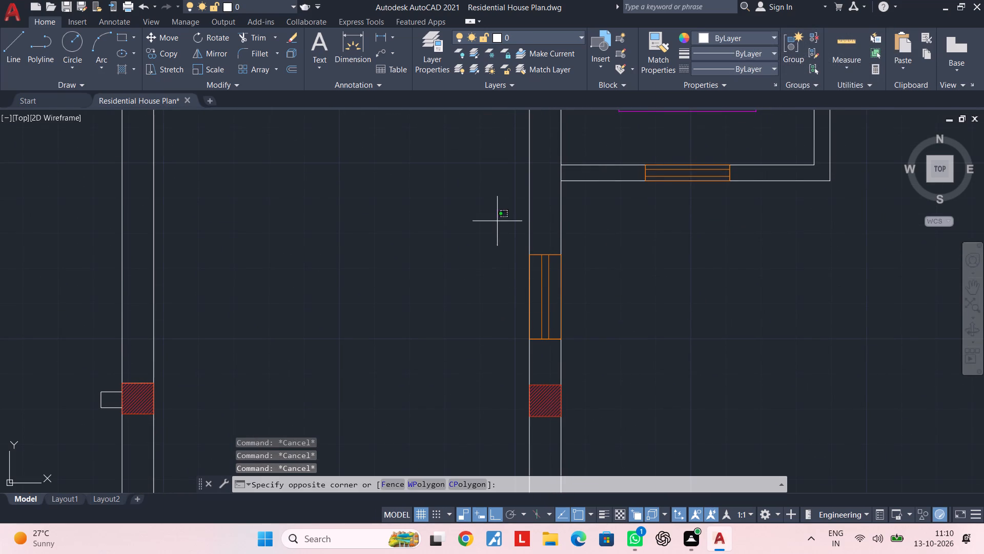
{"action": "left_click", "coordinate": [625, 471]}
{"action": "key", "text": "Delete"}
Erase the sofa set with its rug from the third plan's living room.
{"action": "scroll", "coordinate": [624, 470], "scroll_direction": "down", "scroll_amount": 4}
{"action": "middle_click_drag", "start_coordinate": [626, 419], "coordinate": [612, 299]}
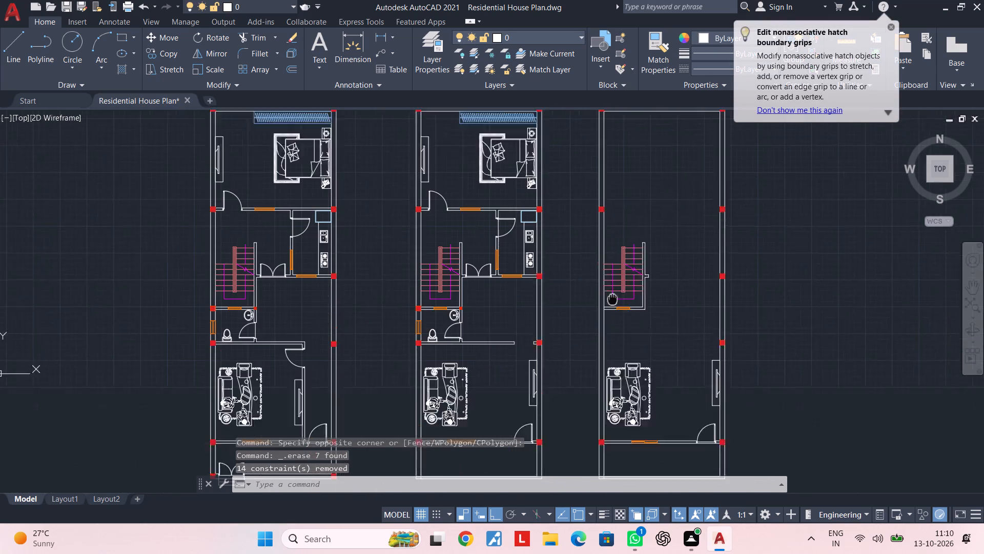
{"action": "middle_click_drag", "start_coordinate": [612, 299], "coordinate": [605, 255]}
{"action": "scroll", "coordinate": [612, 280], "scroll_direction": "up", "scroll_amount": 3}
{"action": "middle_click_drag", "start_coordinate": [646, 343], "coordinate": [555, 121]}
{"action": "scroll", "coordinate": [601, 195], "scroll_direction": "down", "scroll_amount": 1}
{"action": "left_click", "coordinate": [632, 180]}
{"action": "left_click", "coordinate": [584, 240]}
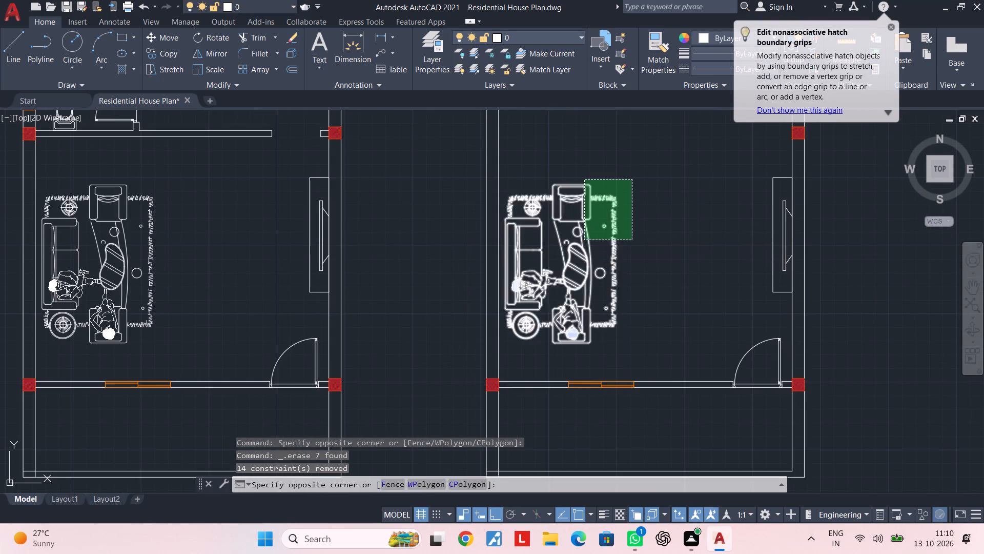
{"action": "key", "text": "Delete"}
{"action": "scroll", "coordinate": [619, 317], "scroll_direction": "down", "scroll_amount": 1}
{"action": "middle_click_drag", "start_coordinate": [619, 318], "coordinate": [604, 244]}
{"action": "key", "text": "Escape"}
{"action": "key", "text": "Escape"}
{"action": "key", "text": "Escape"}
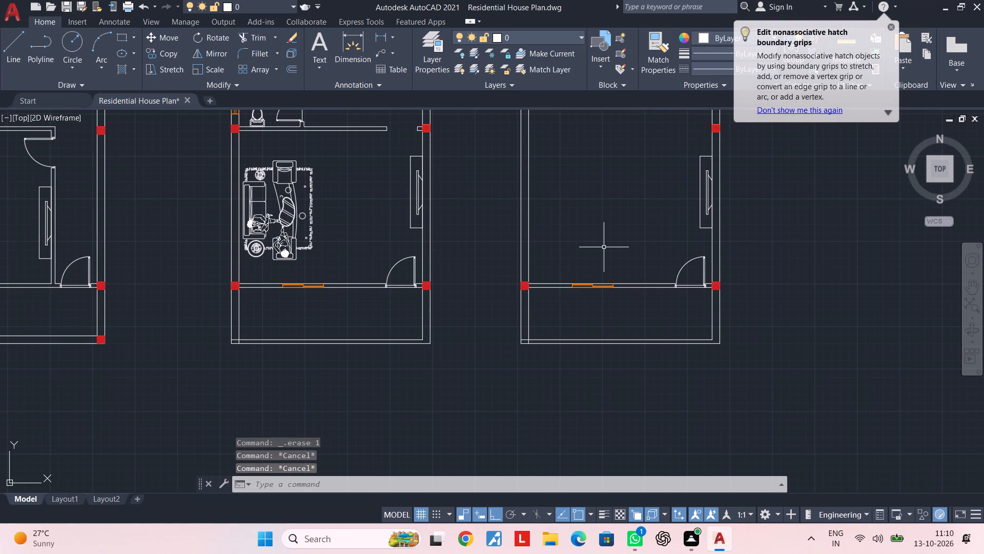
{"action": "key", "text": "Escape"}
{"action": "key", "text": "Escape"}
Erase the third plan's living room south wall with its window, door and west column, leaving the east column.
{"action": "scroll", "coordinate": [583, 306], "scroll_direction": "up", "scroll_amount": 1}
{"action": "left_click", "coordinate": [600, 303]}
{"action": "left_click", "coordinate": [564, 208]}
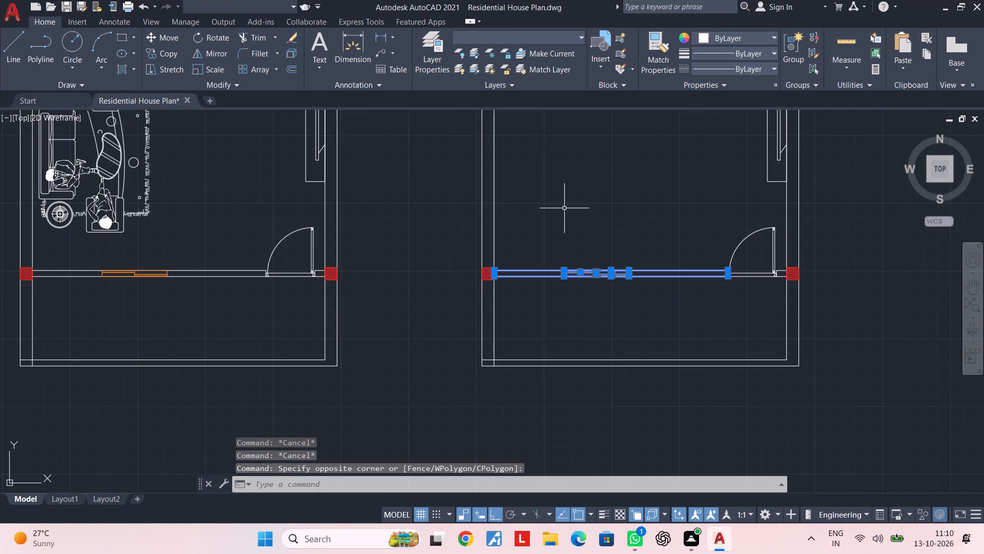
{"action": "key", "text": "Delete"}
{"action": "left_click", "coordinate": [464, 248]}
{"action": "left_click", "coordinate": [530, 305]}
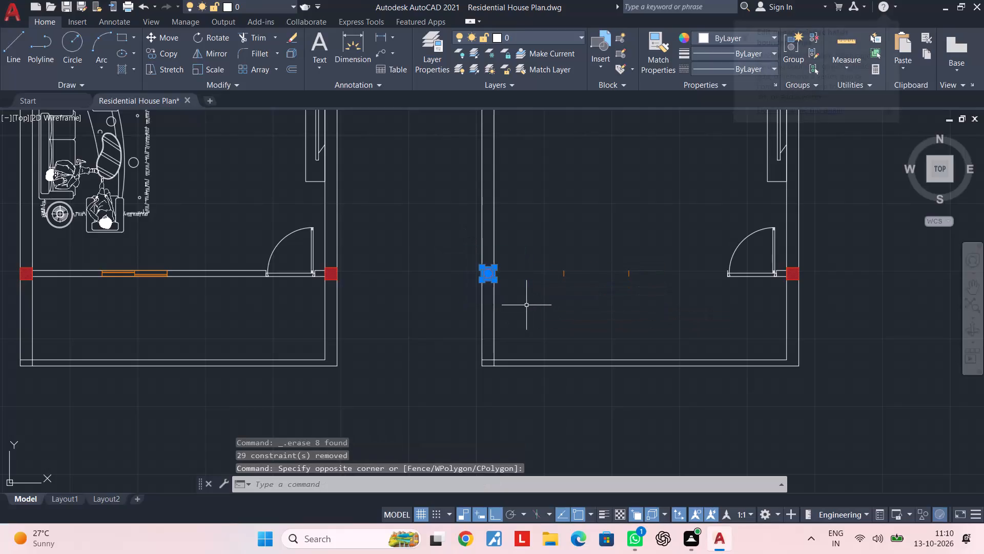
{"action": "key", "text": "Delete"}
{"action": "left_click", "coordinate": [535, 244]}
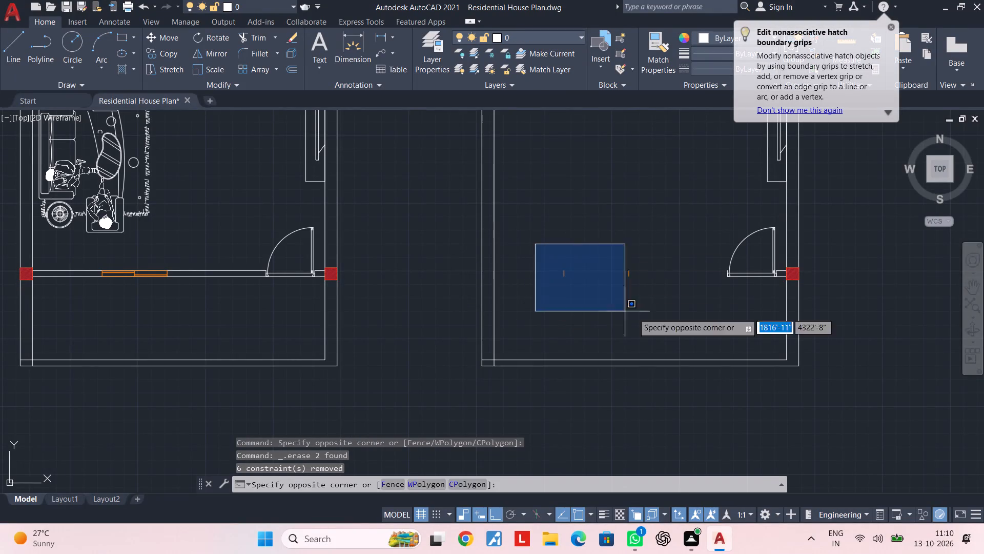
{"action": "left_click", "coordinate": [690, 304]}
{"action": "key", "text": "Delete"}
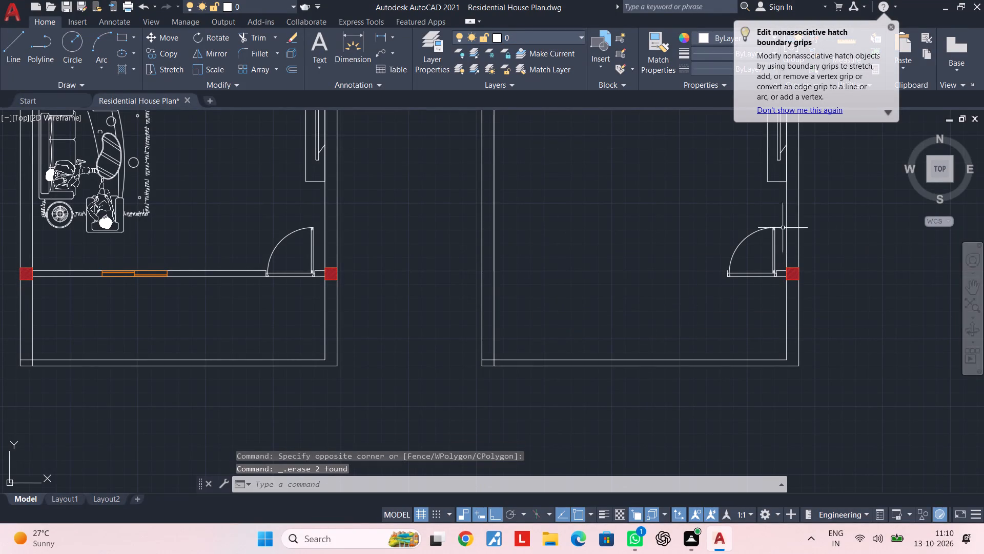
{"action": "left_click", "coordinate": [782, 217]}
{"action": "left_click", "coordinate": [717, 303]}
{"action": "key", "text": "Delete"}
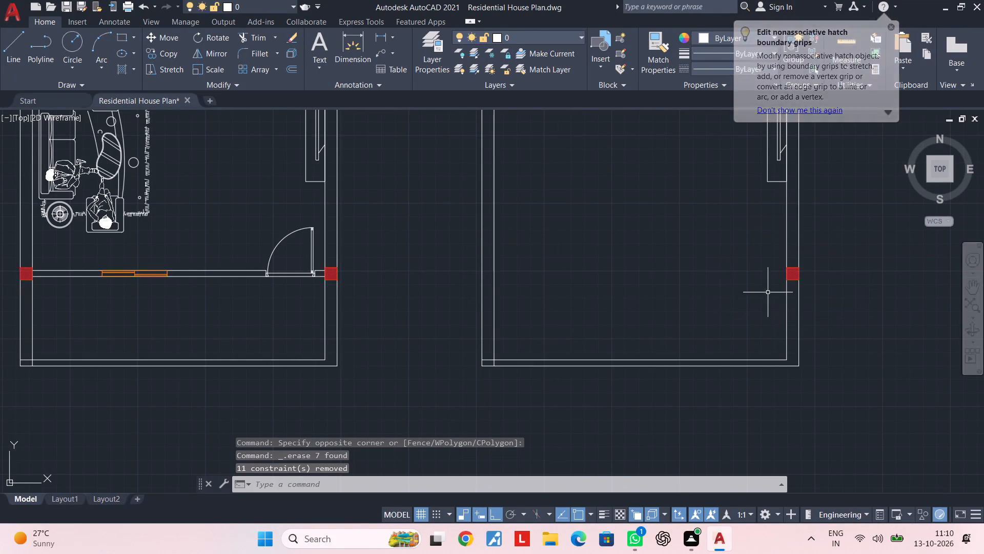
Erase the third plan's remaining east column at the former living room south wall.
{"action": "scroll", "coordinate": [818, 276], "scroll_direction": "up", "scroll_amount": 1}
{"action": "left_click", "coordinate": [765, 309]}
{"action": "key", "text": "Escape"}
{"action": "key", "text": "Escape"}
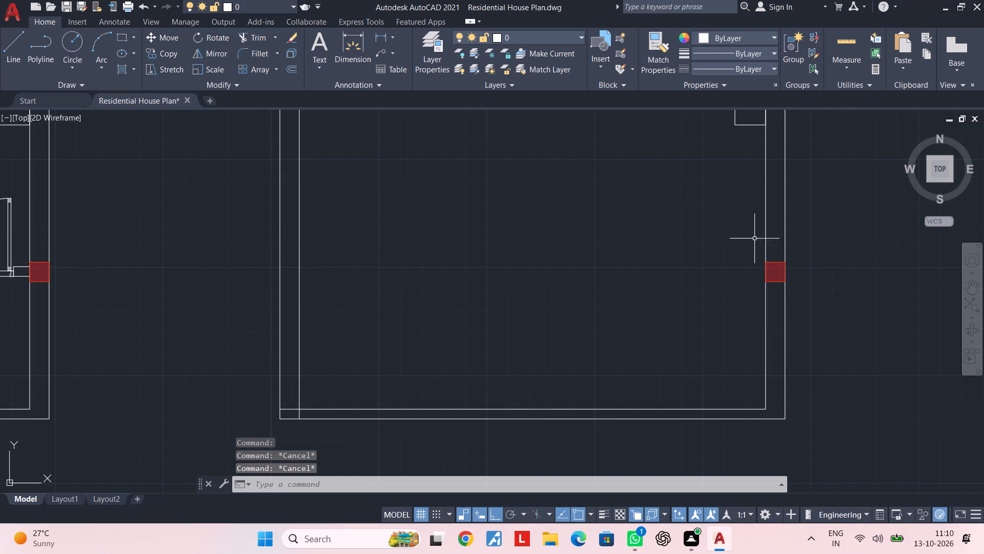
{"action": "left_click", "coordinate": [751, 229]}
{"action": "left_click", "coordinate": [853, 328]}
{"action": "key", "text": "Delete"}
{"action": "scroll", "coordinate": [845, 299], "scroll_direction": "down", "scroll_amount": 1}
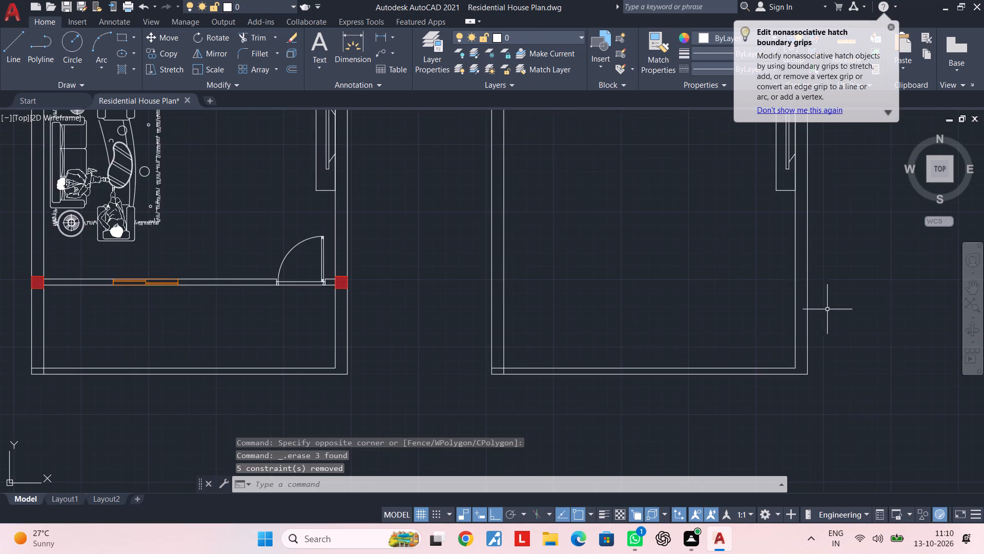
Erase the TV unit on the third plan's east wall in the former living room.
{"action": "middle_click_drag", "start_coordinate": [776, 288], "coordinate": [652, 536]}
{"action": "left_click", "coordinate": [663, 401]}
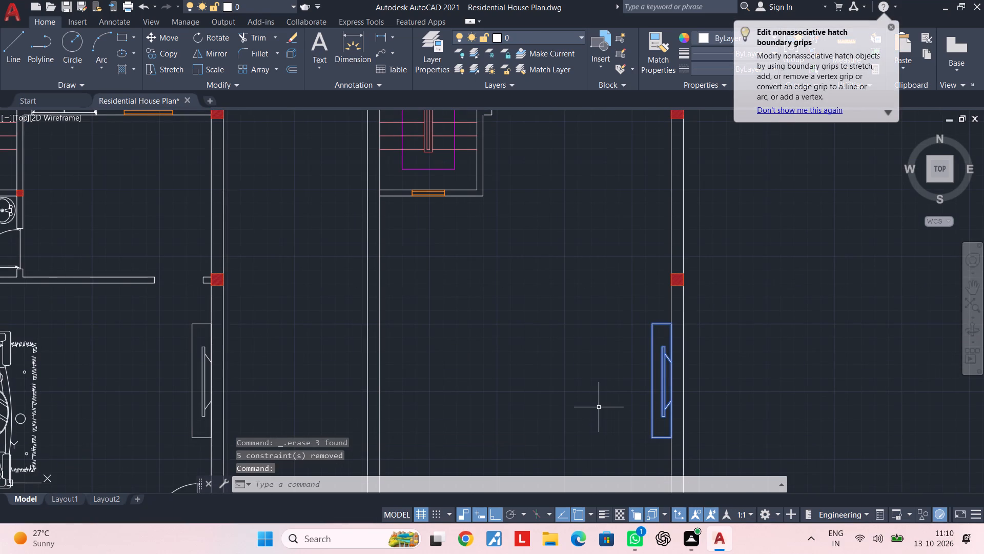
{"action": "key", "text": "Delete"}
Erase the three columns along the third plan's east wall, leaving the northeast corner column.
{"action": "scroll", "coordinate": [661, 284], "scroll_direction": "down", "scroll_amount": 1}
{"action": "middle_click_drag", "start_coordinate": [683, 281], "coordinate": [636, 352]}
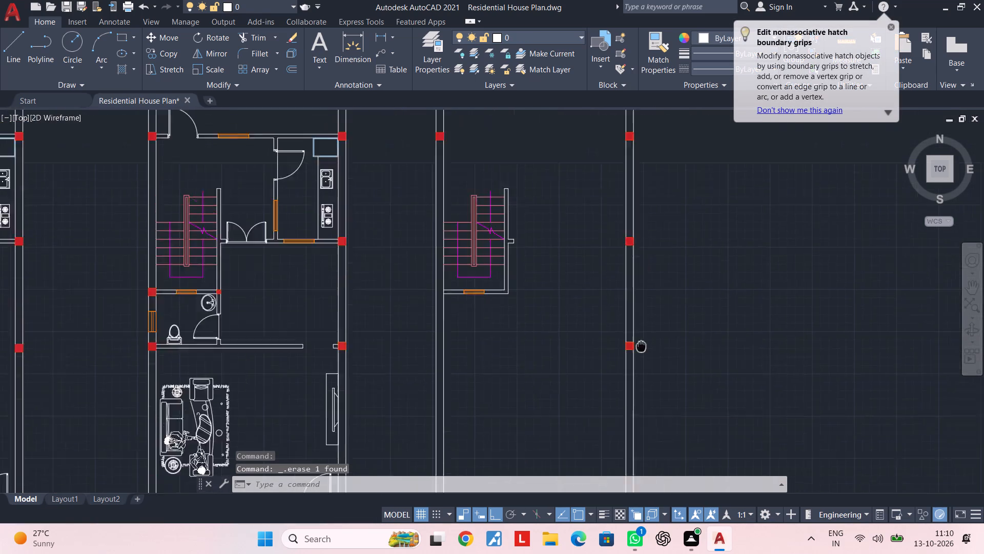
{"action": "middle_click_drag", "start_coordinate": [636, 352], "coordinate": [611, 393]}
{"action": "scroll", "coordinate": [575, 268], "scroll_direction": "down", "scroll_amount": 1}
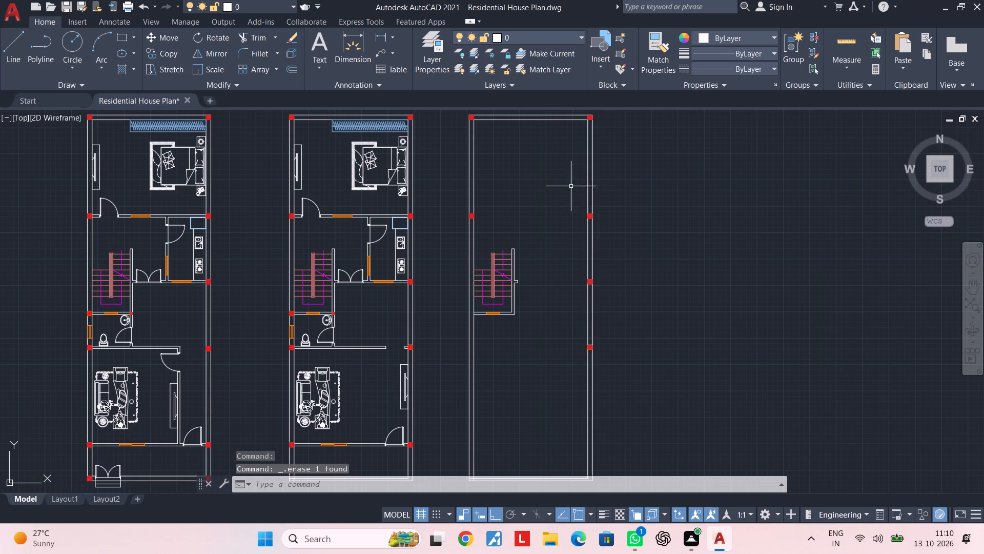
{"action": "left_click", "coordinate": [571, 186]}
{"action": "left_click", "coordinate": [637, 379]}
{"action": "key", "text": "Delete"}
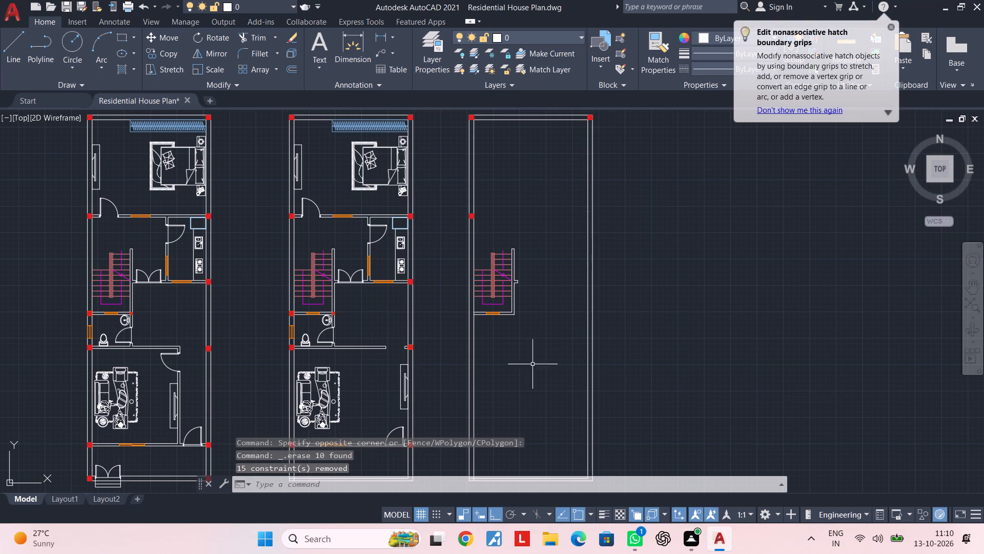
Erase the third plan's northeast and northwest corner columns.
{"action": "scroll", "coordinate": [551, 191], "scroll_direction": "down", "scroll_amount": 1}
{"action": "middle_click_drag", "start_coordinate": [551, 191], "coordinate": [522, 322]}
{"action": "scroll", "coordinate": [549, 260], "scroll_direction": "up", "scroll_amount": 2}
{"action": "left_click", "coordinate": [505, 270]}
{"action": "left_click", "coordinate": [587, 334]}
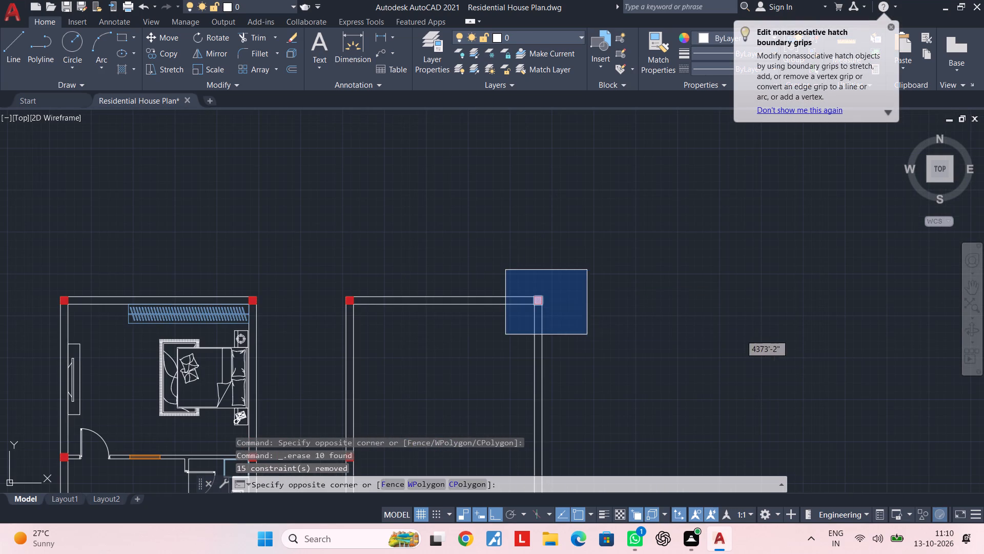
{"action": "key", "text": "Delete"}
{"action": "left_click_drag", "start_coordinate": [327, 279], "coordinate": [335, 283]}
{"action": "left_click", "coordinate": [399, 325]}
{"action": "key", "text": "Delete"}
Erase the last column on the third plan's west wall, north of the staircase.
{"action": "middle_click_drag", "start_coordinate": [404, 377], "coordinate": [388, 144]}
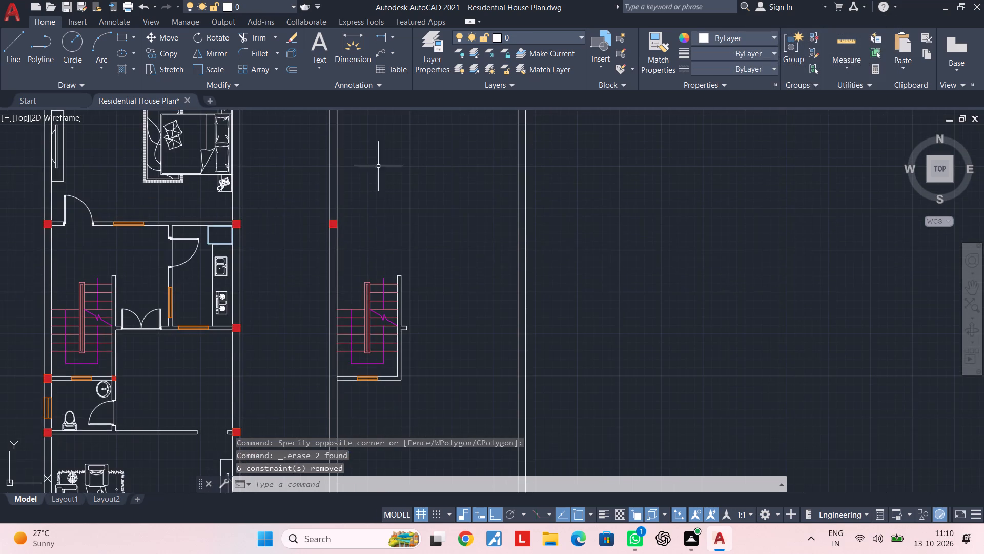
{"action": "scroll", "coordinate": [326, 225], "scroll_direction": "up", "scroll_amount": 3}
{"action": "left_click", "coordinate": [305, 153]}
{"action": "left_click", "coordinate": [430, 290]}
{"action": "key", "text": "Delete"}
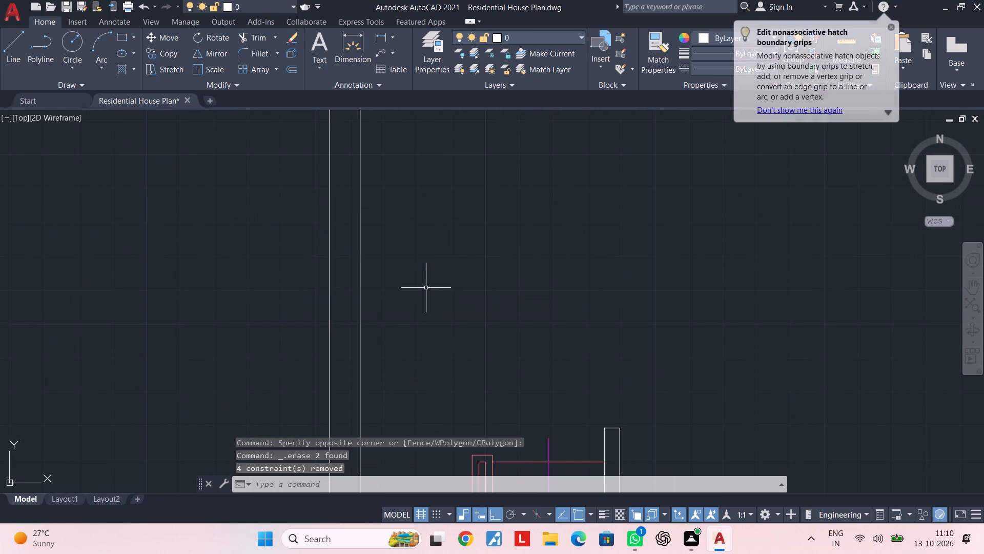
{"action": "key", "text": "Escape"}
{"action": "key", "text": "Escape"}
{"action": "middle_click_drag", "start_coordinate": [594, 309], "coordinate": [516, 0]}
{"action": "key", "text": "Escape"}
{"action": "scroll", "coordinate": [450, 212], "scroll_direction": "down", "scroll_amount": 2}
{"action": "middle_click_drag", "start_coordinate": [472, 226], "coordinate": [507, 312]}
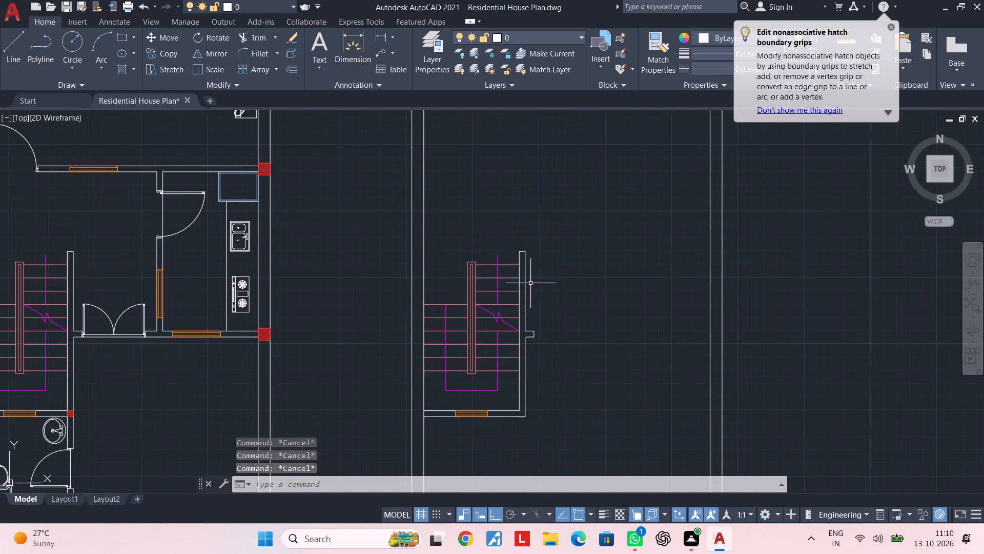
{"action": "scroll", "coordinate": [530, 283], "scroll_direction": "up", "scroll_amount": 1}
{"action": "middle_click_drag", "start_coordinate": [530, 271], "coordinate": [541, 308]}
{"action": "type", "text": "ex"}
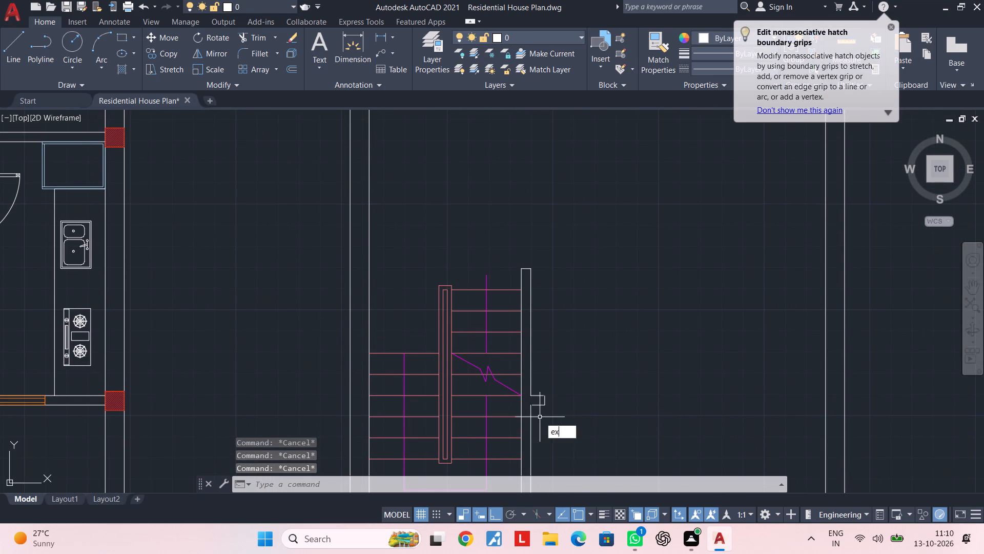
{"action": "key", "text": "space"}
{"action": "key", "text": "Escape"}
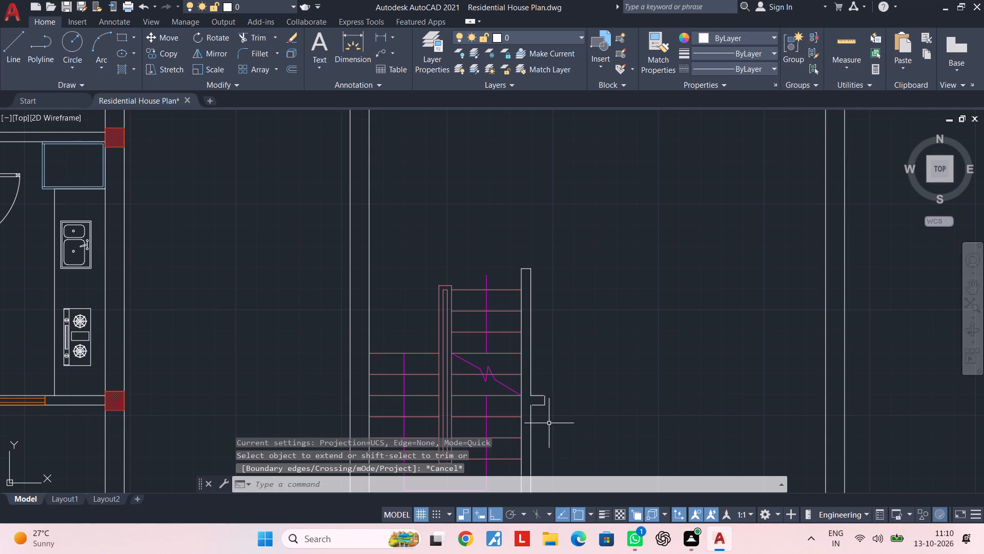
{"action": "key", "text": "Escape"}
Trim away the short wall stub on the staircase's east wall and the outer wall line north of it.
{"action": "key", "text": "t"}
{"action": "key", "text": "r"}
{"action": "key", "text": "space"}
{"action": "scroll", "coordinate": [545, 415], "scroll_direction": "up", "scroll_amount": 3}
{"action": "left_click", "coordinate": [527, 420]}
{"action": "left_click", "coordinate": [509, 324]}
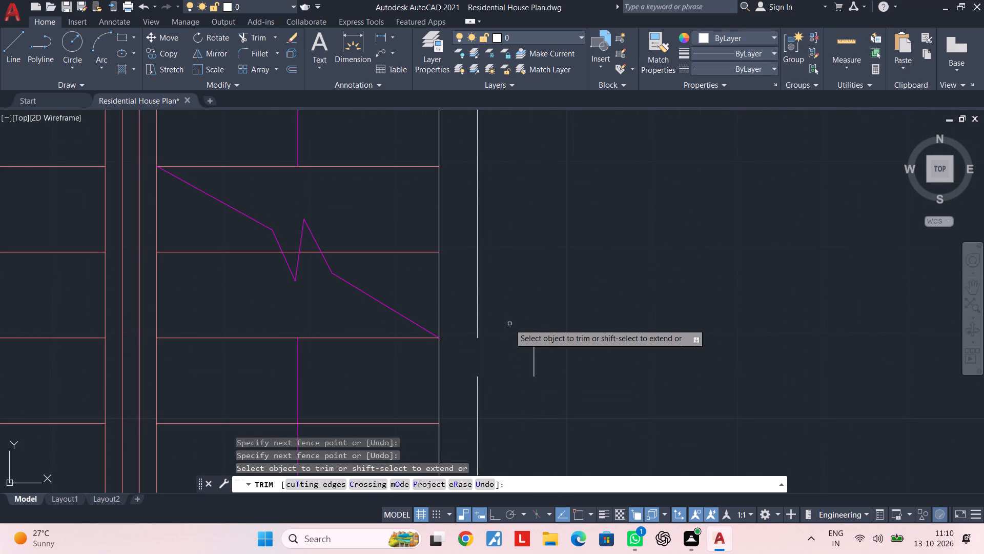
{"action": "left_click", "coordinate": [533, 353]}
{"action": "left_click", "coordinate": [479, 336]}
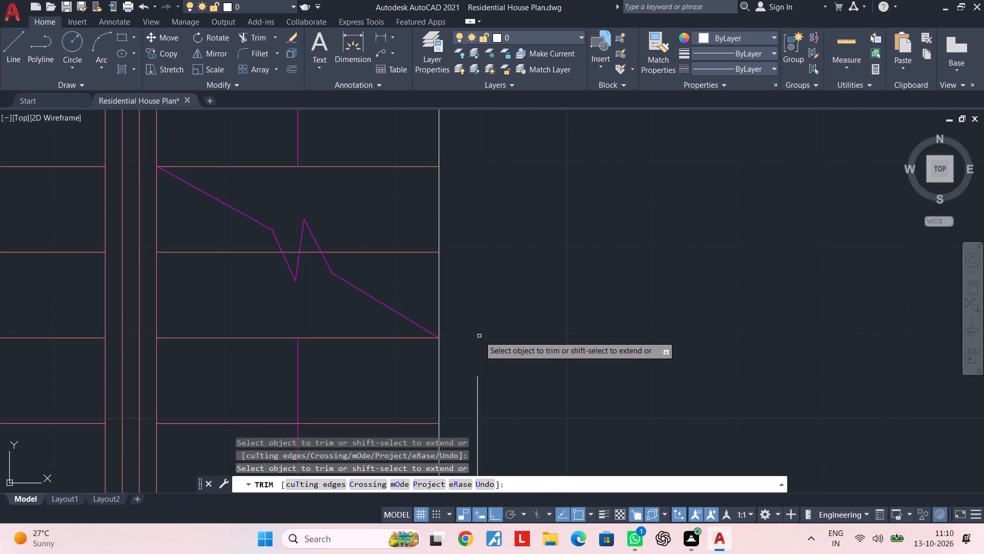
{"action": "scroll", "coordinate": [523, 348], "scroll_direction": "down", "scroll_amount": 3}
{"action": "middle_click_drag", "start_coordinate": [523, 348], "coordinate": [536, 366]}
{"action": "key", "text": "Escape"}
{"action": "key", "text": "Escape"}
Extend the staircase east wall's remaining outer line north to the wall's end cap.
{"action": "type", "text": "ex"}
{"action": "key", "text": "space"}
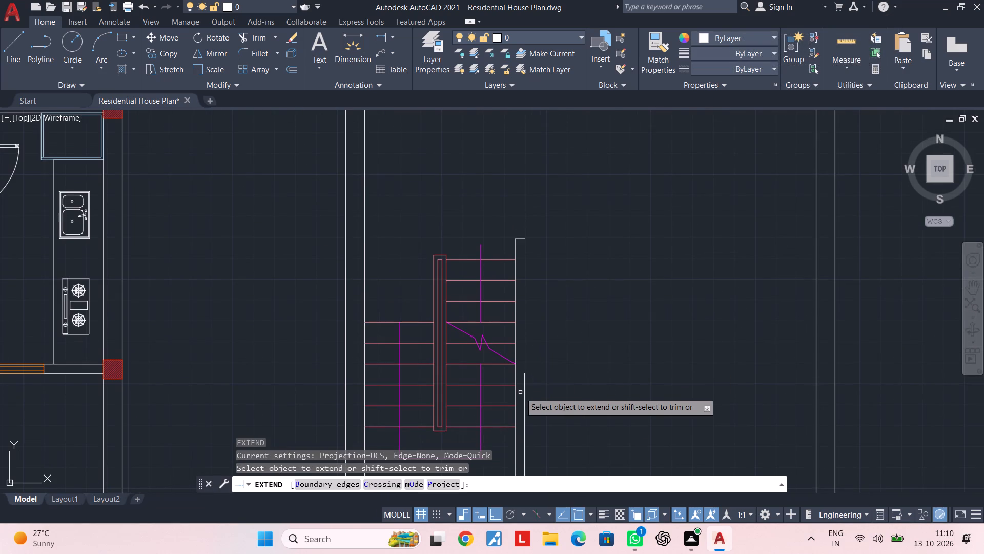
{"action": "left_click", "coordinate": [525, 391]}
{"action": "key", "text": "Escape"}
{"action": "key", "text": "Escape"}
{"action": "key", "text": "Escape"}
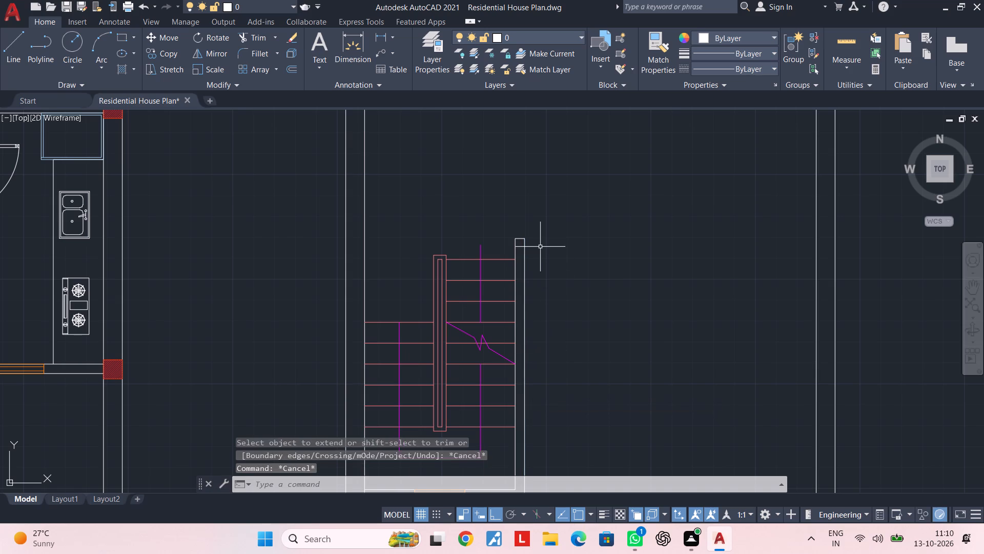
{"action": "key", "text": "Escape"}
{"action": "key", "text": "Escape"}
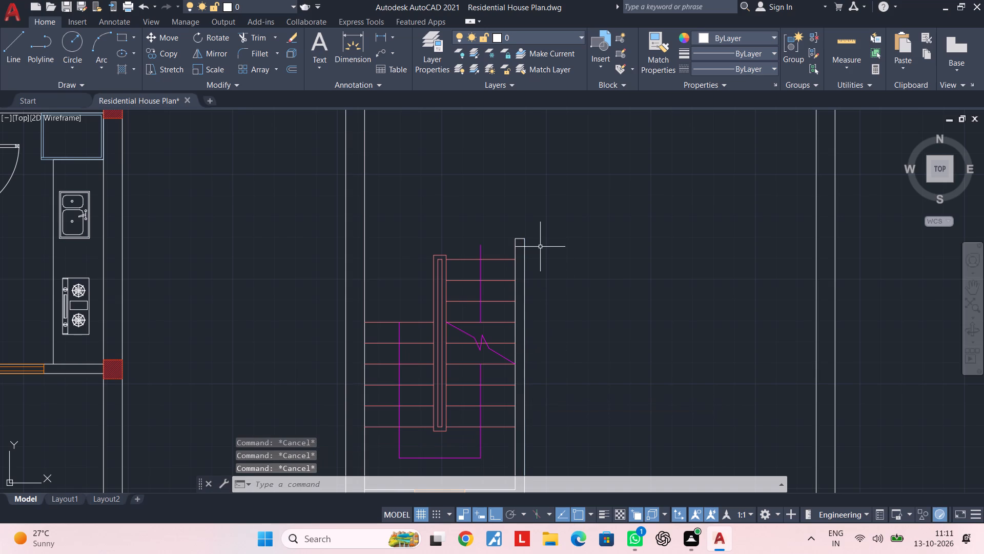
{"action": "key", "text": "Escape"}
{"action": "key", "text": "Escape"}
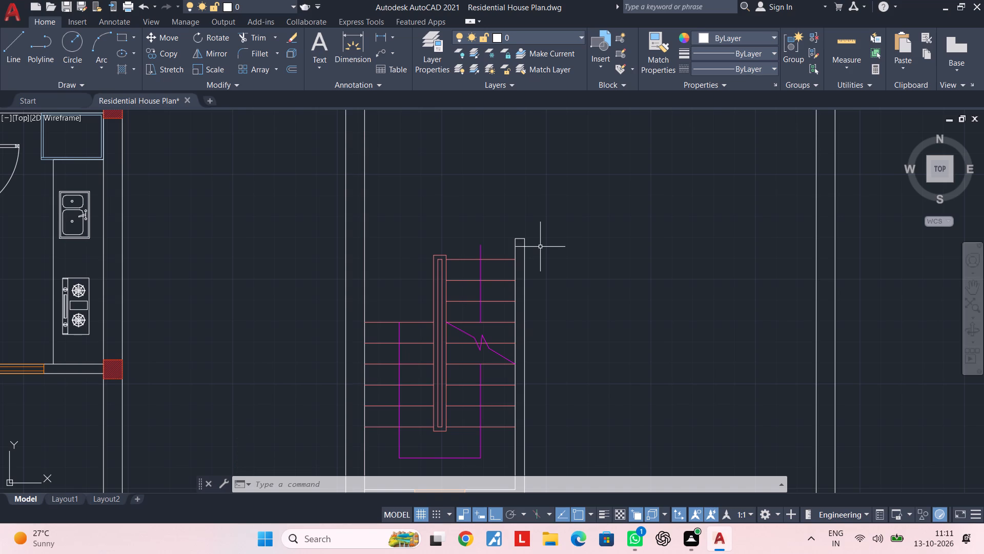
Extend the staircase east wall's north end line westward to the inner face of the plan's west wall.
{"action": "middle_click_drag", "start_coordinate": [527, 236], "coordinate": [560, 220]}
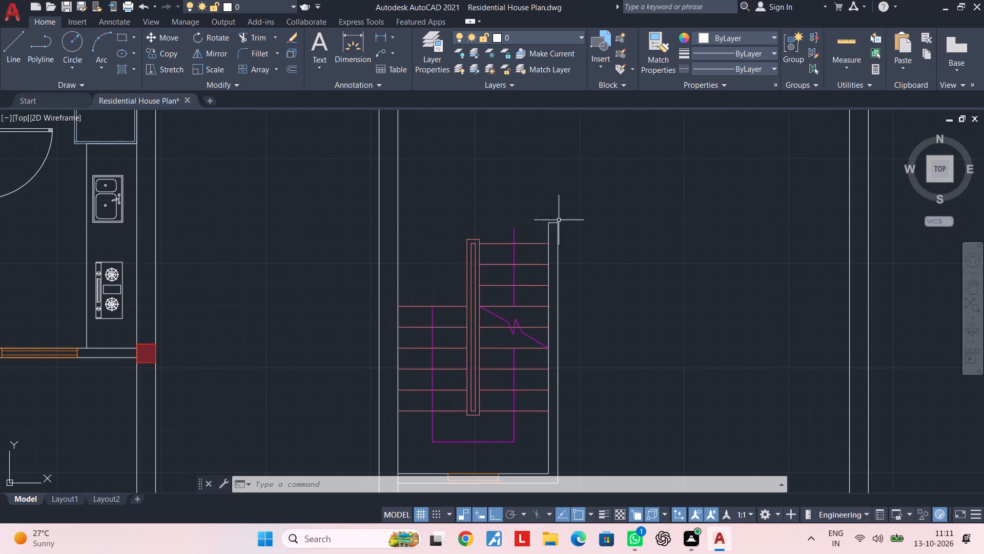
{"action": "scroll", "coordinate": [543, 225], "scroll_direction": "up", "scroll_amount": 2}
{"action": "middle_click_drag", "start_coordinate": [515, 252], "coordinate": [551, 258]}
{"action": "key", "text": "Escape"}
{"action": "key", "text": "Escape"}
{"action": "type", "text": "ex"}
{"action": "key", "text": "space"}
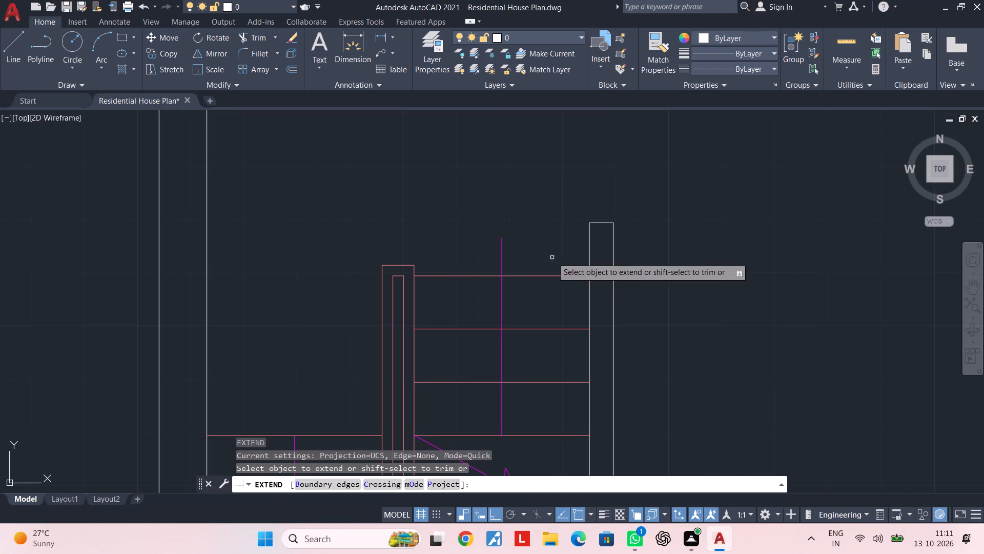
{"action": "left_click", "coordinate": [599, 222]}
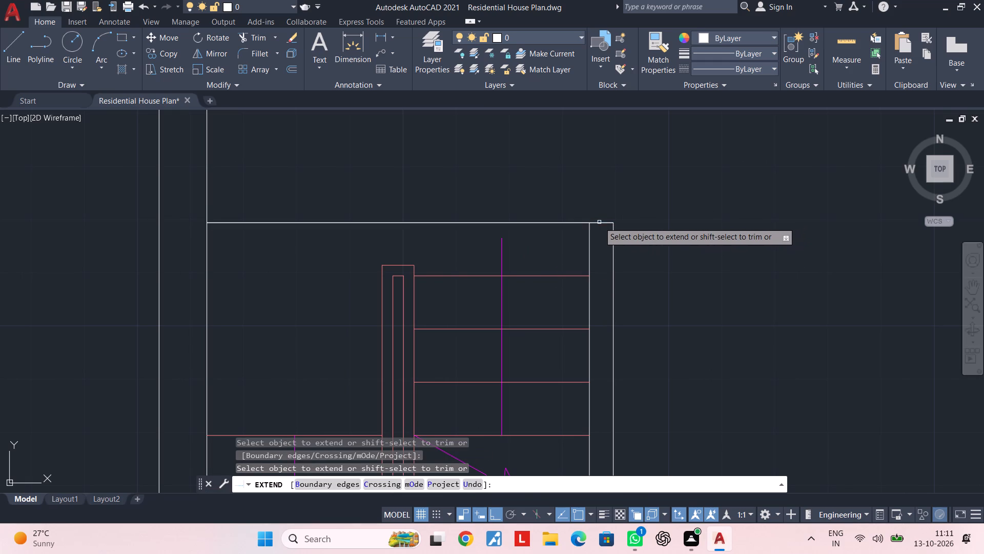
{"action": "key", "text": "Escape"}
{"action": "key", "text": "Escape"}
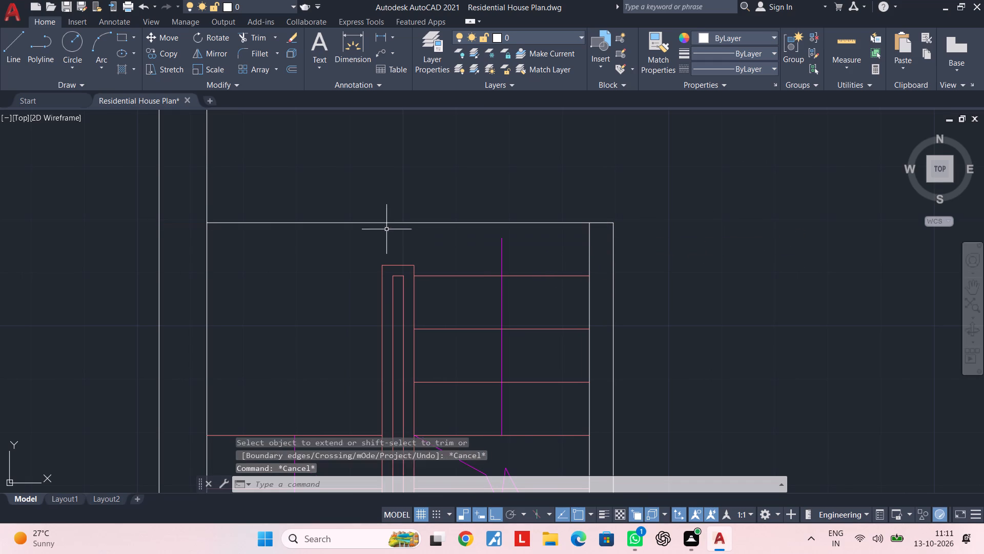
Offset the new line above the staircase 4.5" to the north to form the staircase's north wall.
{"action": "key", "text": "Escape"}
{"action": "key", "text": "Escape"}
{"action": "key", "text": "Escape"}
{"action": "key", "text": "Escape"}
{"action": "key", "text": "Escape"}
{"action": "key", "text": "Escape"}
{"action": "key", "text": "Escape"}
{"action": "type", "text": "of"}
{"action": "key", "text": "space"}
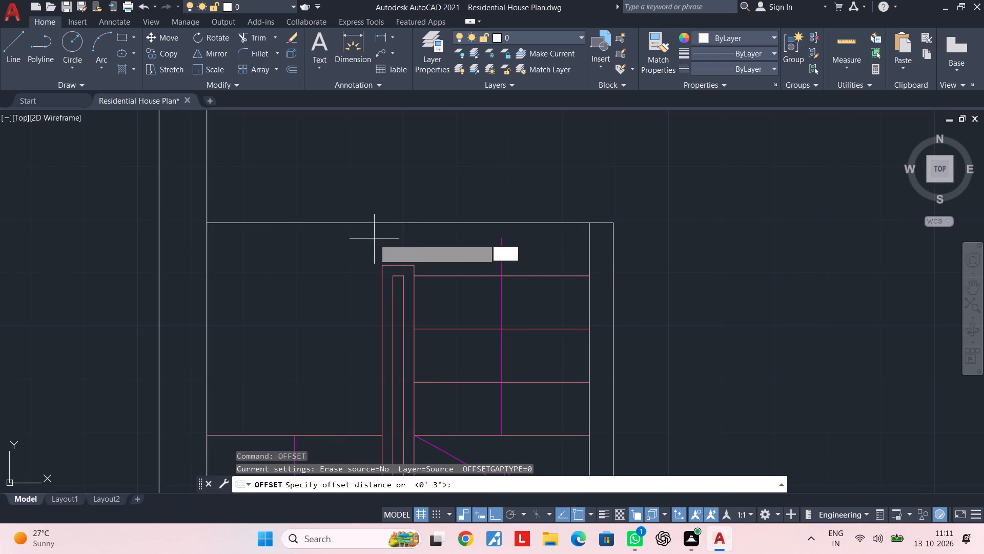
{"action": "type", "text": "4.5\""}
{"action": "key", "text": "Return"}
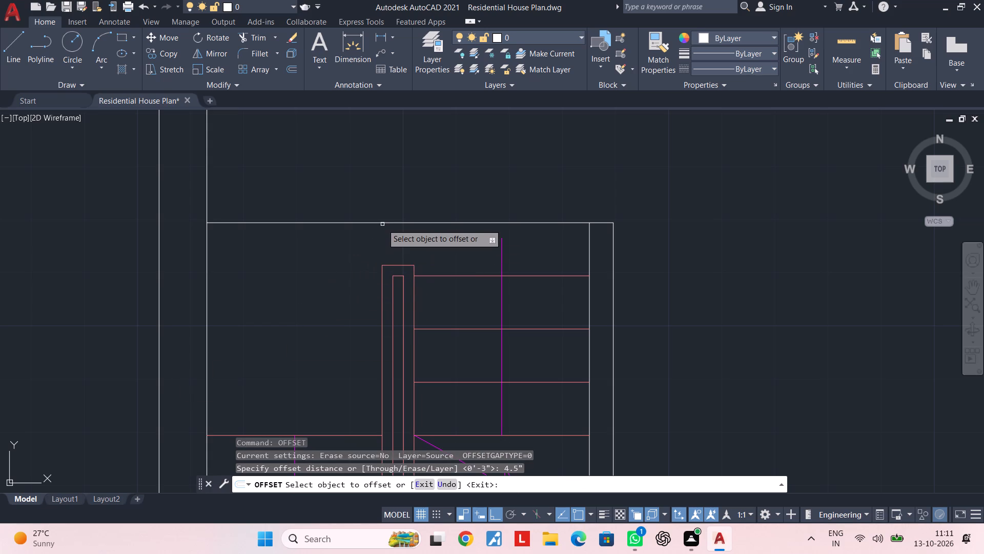
{"action": "left_click", "coordinate": [383, 222]}
{"action": "left_click", "coordinate": [383, 196]}
{"action": "key", "text": "Escape"}
{"action": "key", "text": "Escape"}
Join the staircase's northeast wall corner by extending the east wall lines to the offset line and trimming the line crossing the corner.
{"action": "type", "text": "ex"}
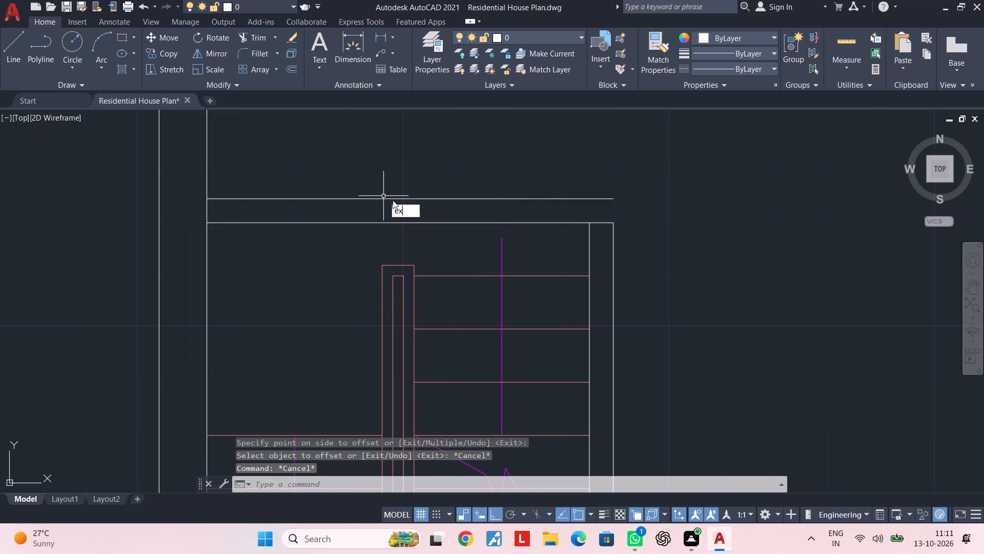
{"action": "key", "text": "space"}
{"action": "left_click", "coordinate": [632, 228]}
{"action": "left_click", "coordinate": [555, 249]}
{"action": "key", "text": "Escape"}
{"action": "key", "text": "Escape"}
{"action": "key", "text": "Escape"}
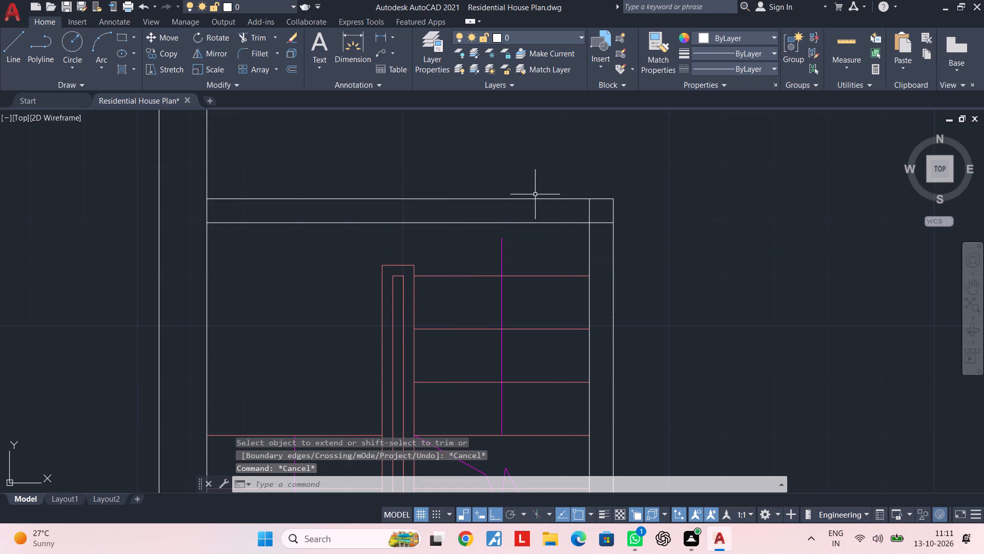
{"action": "key", "text": "t"}
{"action": "type", "text": "r"}
{"action": "key", "text": "space"}
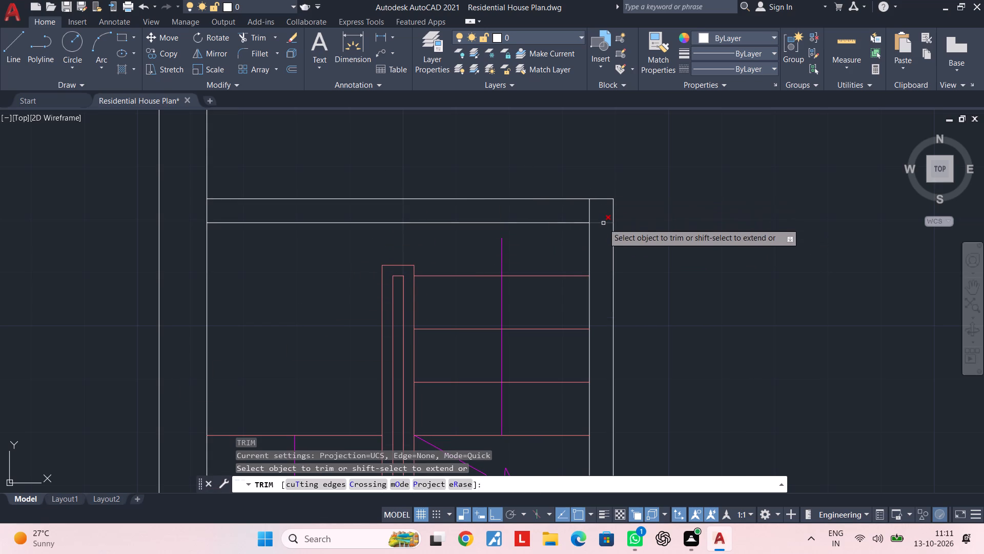
{"action": "left_click", "coordinate": [603, 223]}
{"action": "key", "text": "Escape"}
{"action": "key", "text": "Escape"}
{"action": "key", "text": "Escape"}
Offset the staircase east wall's inner face 2" west, keeping only the short jamb line within the north wall's thickness.
{"action": "type", "text": "of"}
{"action": "key", "text": "space"}
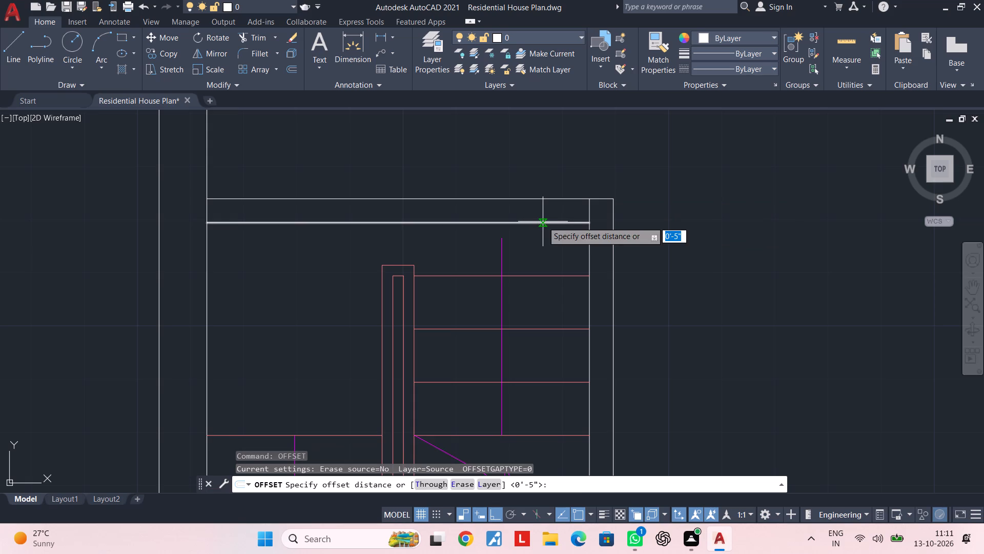
{"action": "type", "text": "2\""}
{"action": "key", "text": "Return"}
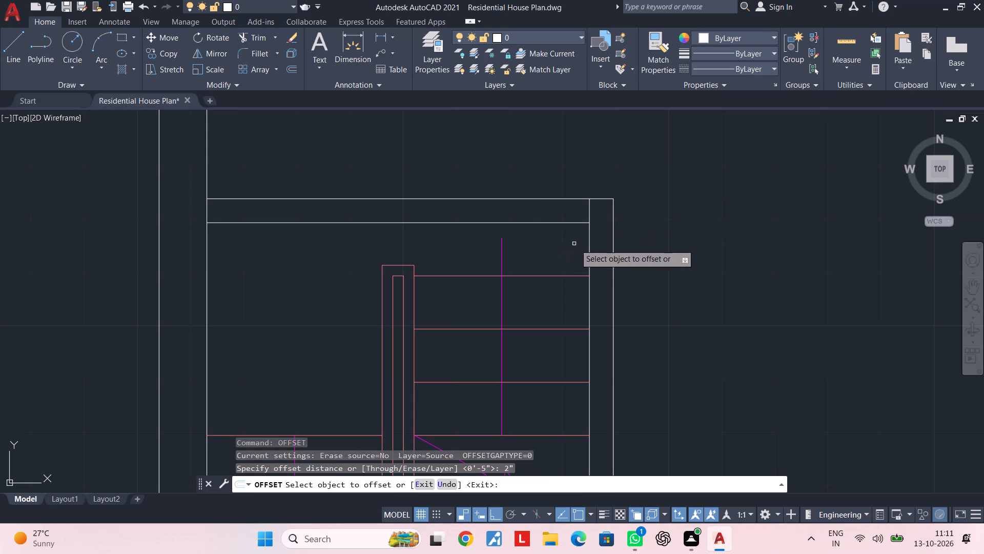
{"action": "left_click", "coordinate": [590, 246]}
{"action": "left_click", "coordinate": [568, 249]}
{"action": "key", "text": "Escape"}
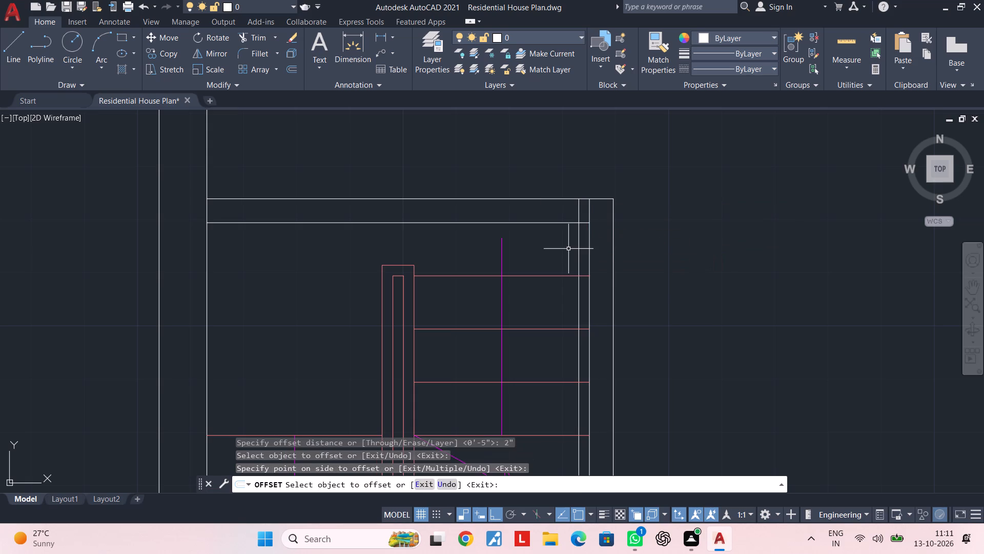
{"action": "key", "text": "Escape"}
{"action": "type", "text": "tr"}
{"action": "key", "text": "space"}
{"action": "left_click", "coordinate": [578, 249]}
{"action": "key", "text": "Escape"}
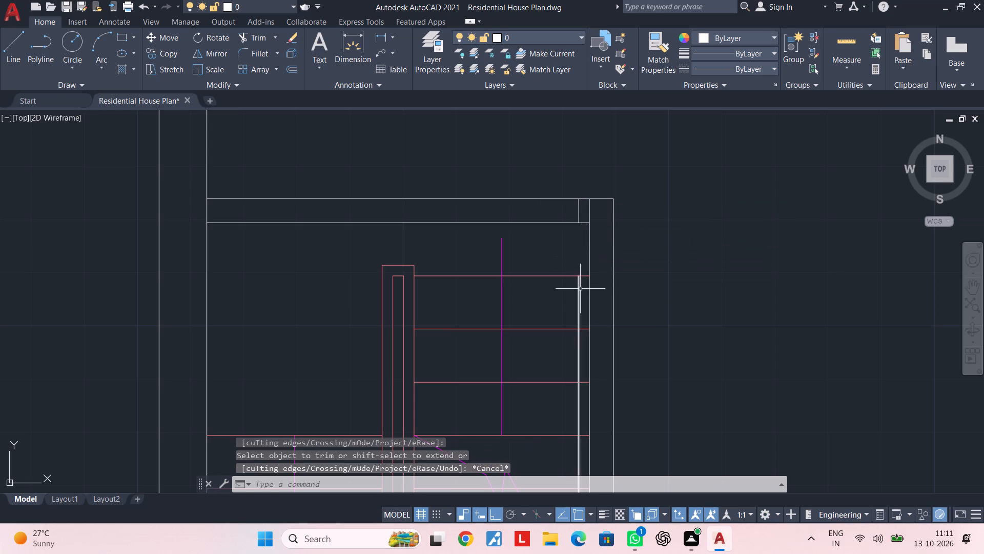
{"action": "left_click", "coordinate": [580, 289]}
{"action": "key", "text": "Delete"}
{"action": "key", "text": "Escape"}
{"action": "key", "text": "Escape"}
Trim the east wall's inner face line where it crosses the north wall at the staircase's northeast corner.
{"action": "type", "text": "tr"}
{"action": "key", "text": "space"}
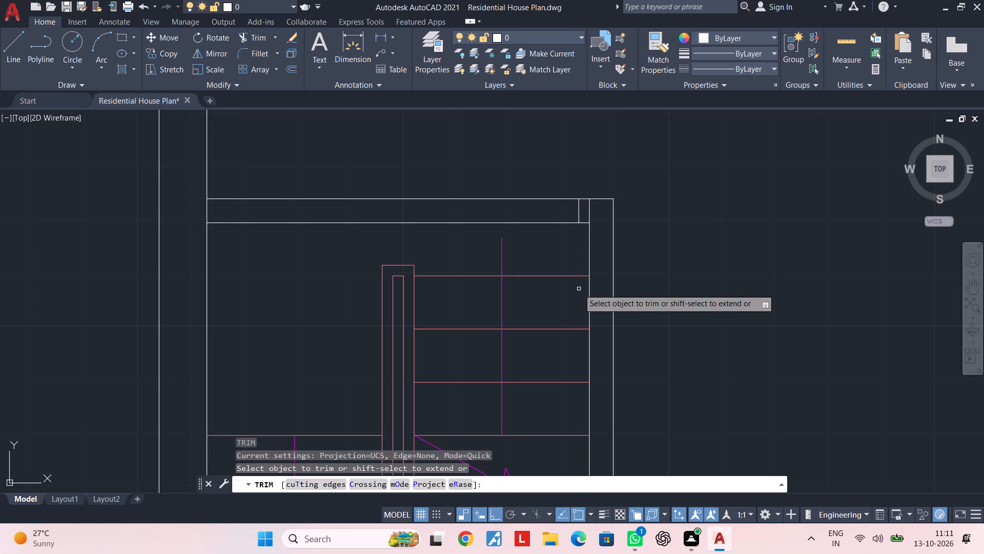
{"action": "left_click", "coordinate": [590, 209]}
{"action": "key", "text": "Escape"}
{"action": "key", "text": "Escape"}
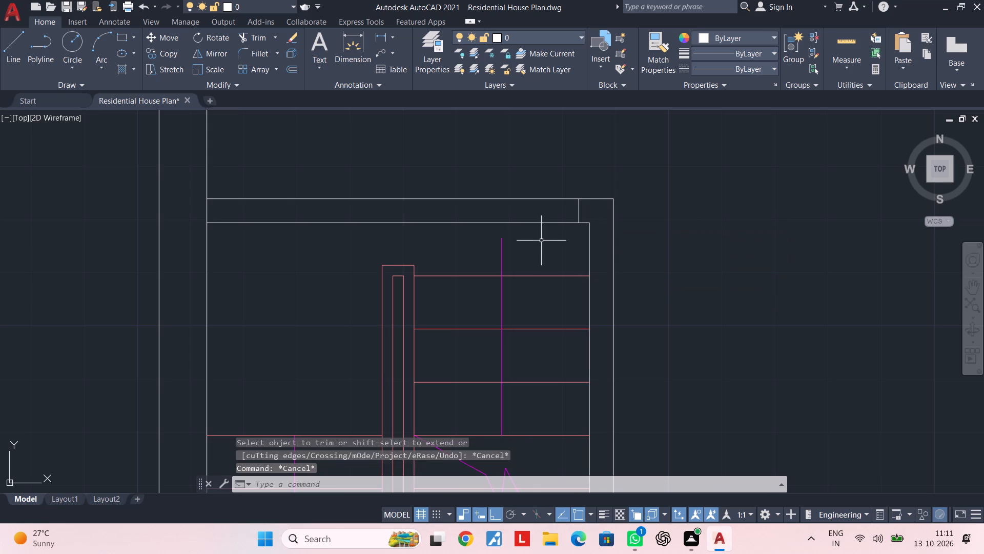
Offset the short jamb line in the staircase's north wall 2'6" to the west to mark the door opening.
{"action": "middle_click_drag", "start_coordinate": [536, 242], "coordinate": [587, 242]}
{"action": "key", "text": "Escape"}
{"action": "key", "text": "Escape"}
{"action": "key", "text": "Escape"}
{"action": "key", "text": "Escape"}
{"action": "key", "text": "Escape"}
{"action": "key", "text": "Escape"}
{"action": "key", "text": "Escape"}
{"action": "key", "text": "Escape"}
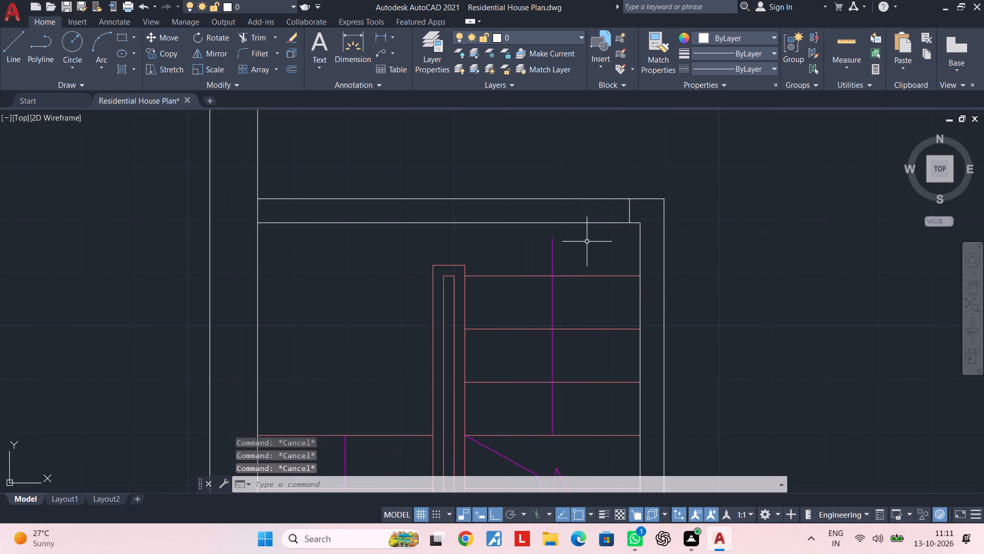
{"action": "type", "text": "of"}
{"action": "key", "text": "space"}
{"action": "type", "text": "2'6\""}
{"action": "key", "text": "Return"}
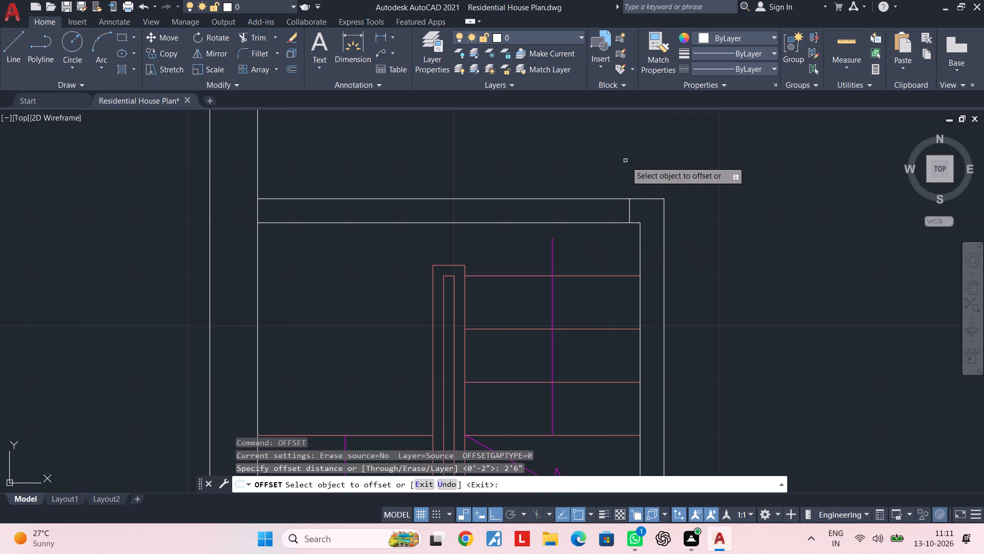
{"action": "left_click", "coordinate": [631, 212]}
{"action": "left_click", "coordinate": [519, 213]}
{"action": "key", "text": "Escape"}
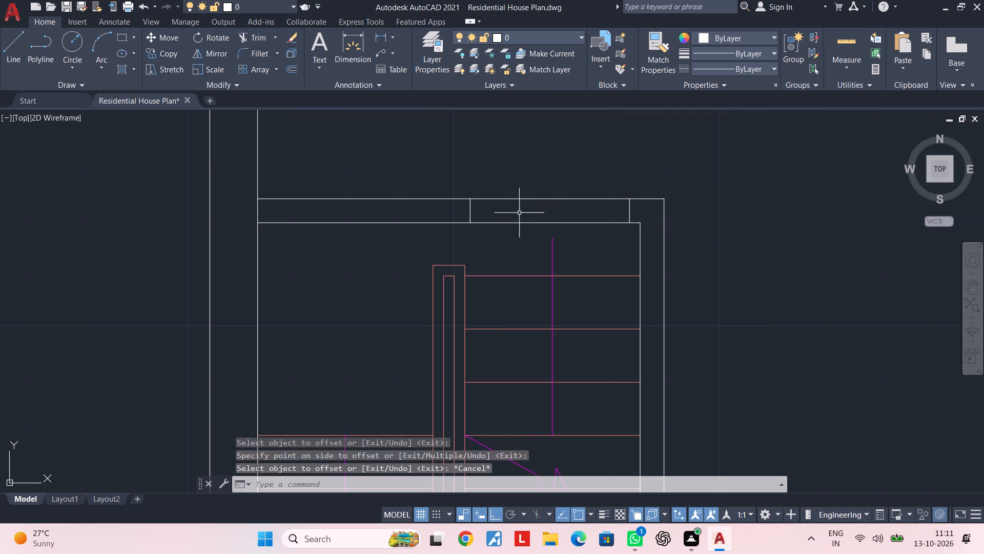
{"action": "key", "text": "Escape"}
Trim both north wall lines between the two jamb lines to open the staircase doorway.
{"action": "type", "text": "tr"}
{"action": "key", "text": "space"}
{"action": "left_click", "coordinate": [516, 265]}
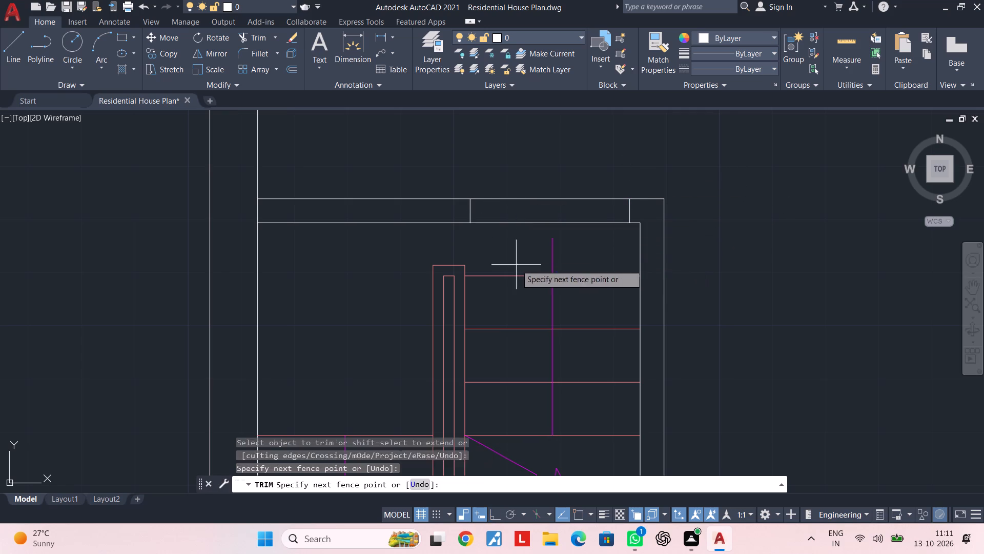
{"action": "left_click", "coordinate": [524, 165]}
{"action": "key", "text": "Escape"}
{"action": "key", "text": "Escape"}
{"action": "key", "text": "Escape"}
{"action": "middle_click_drag", "start_coordinate": [351, 220], "coordinate": [390, 228]}
{"action": "key", "text": "Escape"}
{"action": "key", "text": "Escape"}
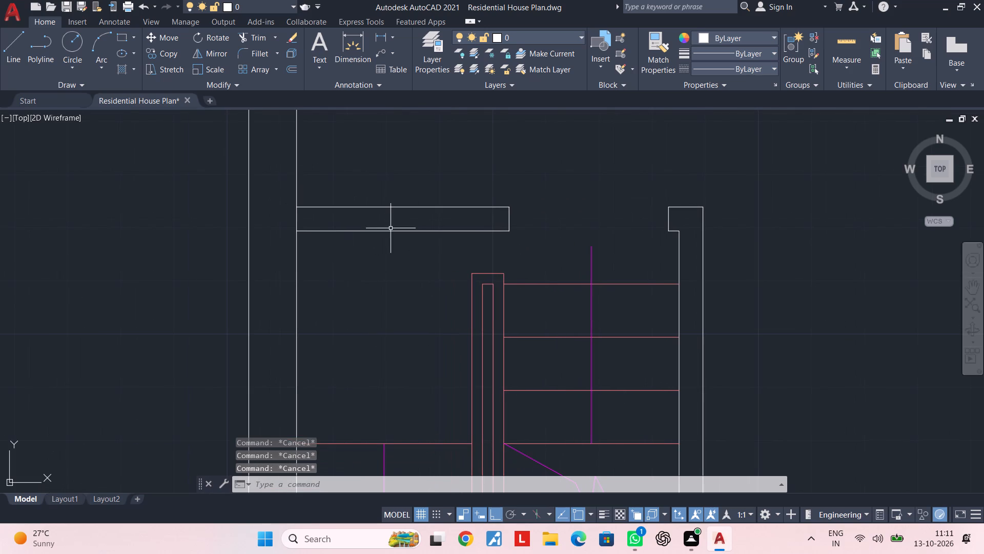
{"action": "key", "text": "Escape"}
Copy the toilet door from the second floor plan into the empty area southeast of the third layout's staircase.
{"action": "scroll", "coordinate": [391, 228], "scroll_direction": "down", "scroll_amount": 1}
{"action": "middle_click_drag", "start_coordinate": [432, 226], "coordinate": [393, 251]}
{"action": "scroll", "coordinate": [401, 249], "scroll_direction": "down", "scroll_amount": 3}
{"action": "middle_click_drag", "start_coordinate": [401, 249], "coordinate": [475, 239]}
{"action": "middle_click_drag", "start_coordinate": [387, 254], "coordinate": [470, 236]}
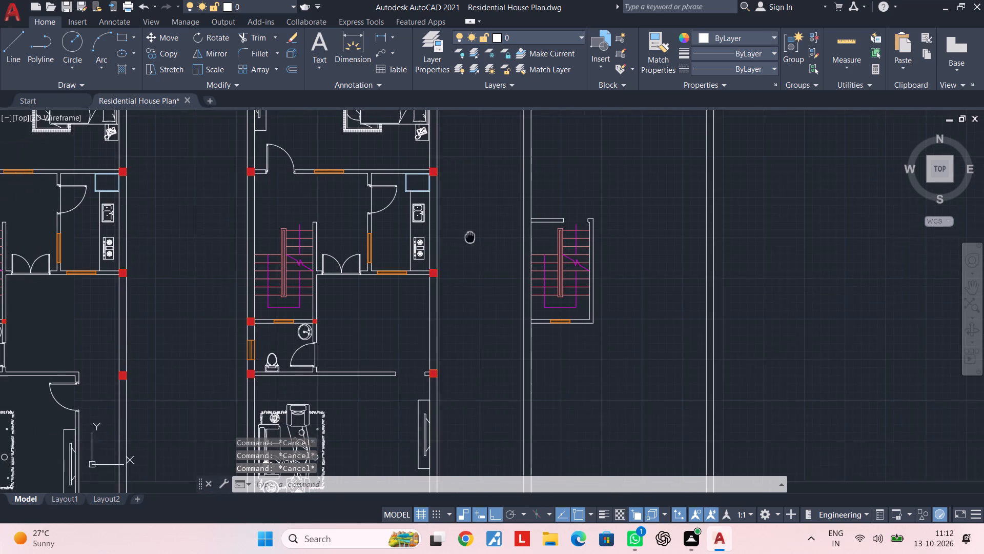
{"action": "middle_click_drag", "start_coordinate": [470, 236], "coordinate": [472, 235]}
{"action": "middle_click_drag", "start_coordinate": [456, 310], "coordinate": [490, 245]}
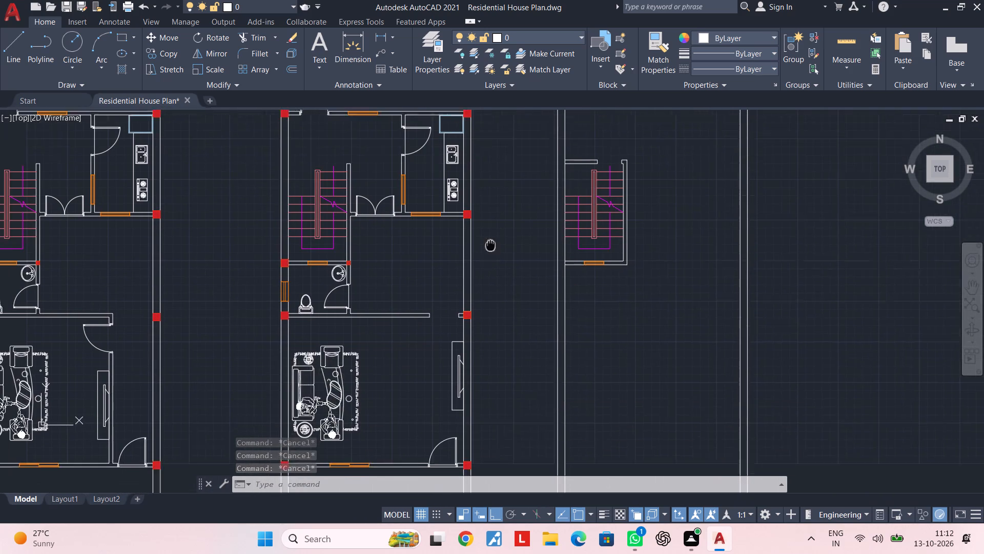
{"action": "middle_click_drag", "start_coordinate": [490, 245], "coordinate": [493, 241]}
{"action": "scroll", "coordinate": [338, 304], "scroll_direction": "up", "scroll_amount": 2}
{"action": "left_click", "coordinate": [338, 288]}
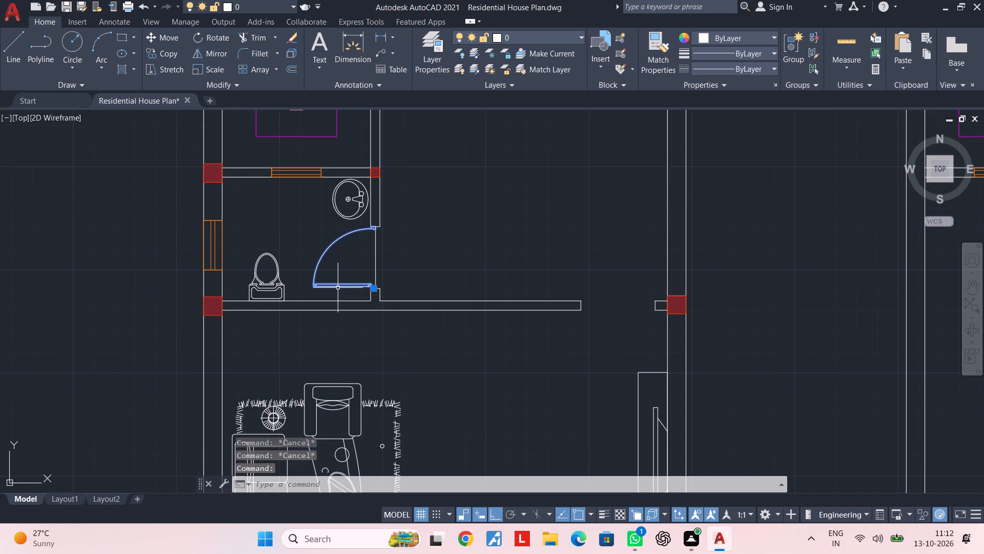
{"action": "type", "text": "co"}
{"action": "key", "text": "space"}
{"action": "left_click_drag", "start_coordinate": [338, 288], "coordinate": [362, 288]}
{"action": "scroll", "coordinate": [727, 260], "scroll_direction": "down", "scroll_amount": 2}
{"action": "middle_click_drag", "start_coordinate": [716, 260], "coordinate": [346, 260]}
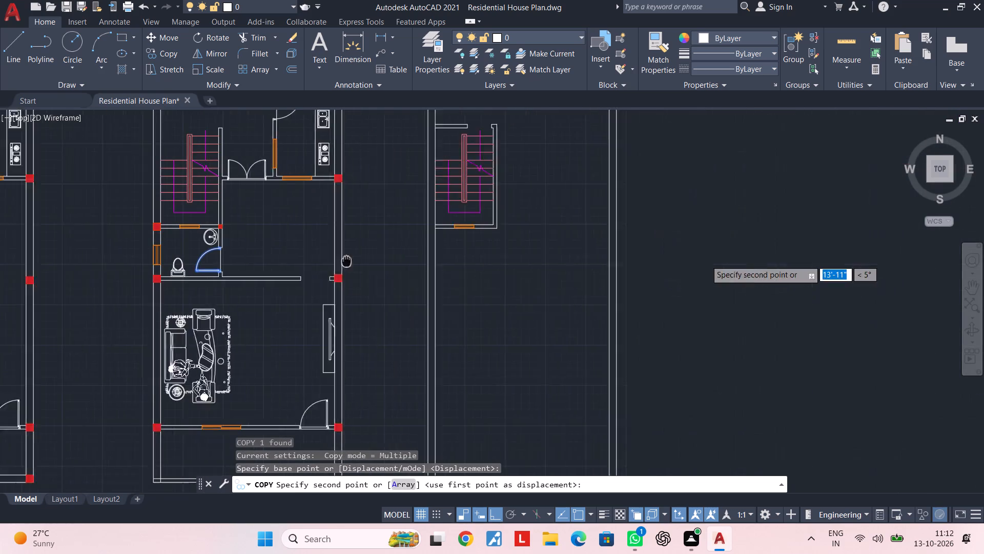
{"action": "middle_click_drag", "start_coordinate": [346, 260], "coordinate": [233, 260]}
{"action": "scroll", "coordinate": [382, 271], "scroll_direction": "up", "scroll_amount": 1}
{"action": "left_click", "coordinate": [413, 282]}
{"action": "key", "text": "Escape"}
{"action": "key", "text": "Escape"}
Rotate the copied door 90° clockwise so its leaf points north and its swing opens to the east.
{"action": "left_click_drag", "start_coordinate": [457, 191], "coordinate": [452, 221]}
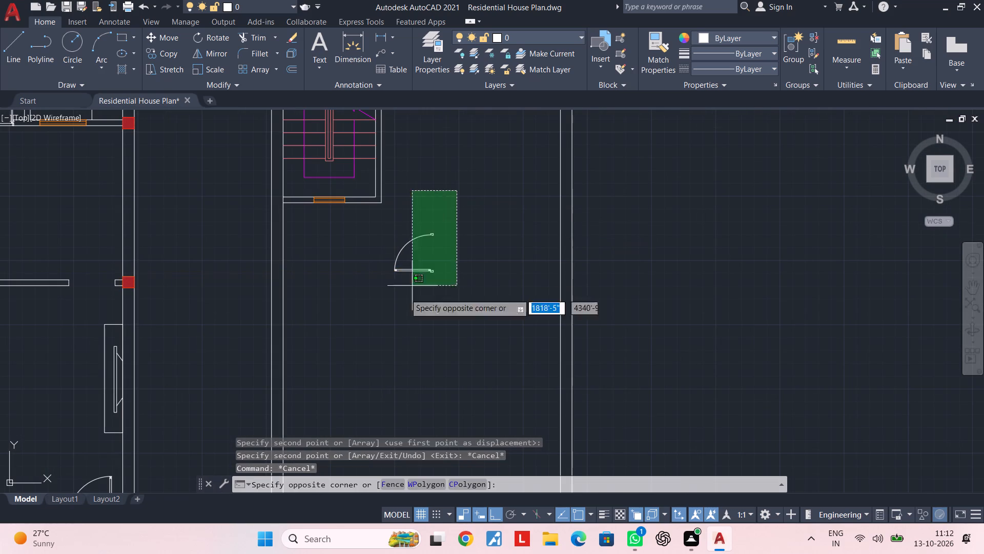
{"action": "left_click", "coordinate": [368, 333]}
{"action": "type", "text": "ro"}
{"action": "key", "text": "Escape"}
{"action": "key", "text": "Escape"}
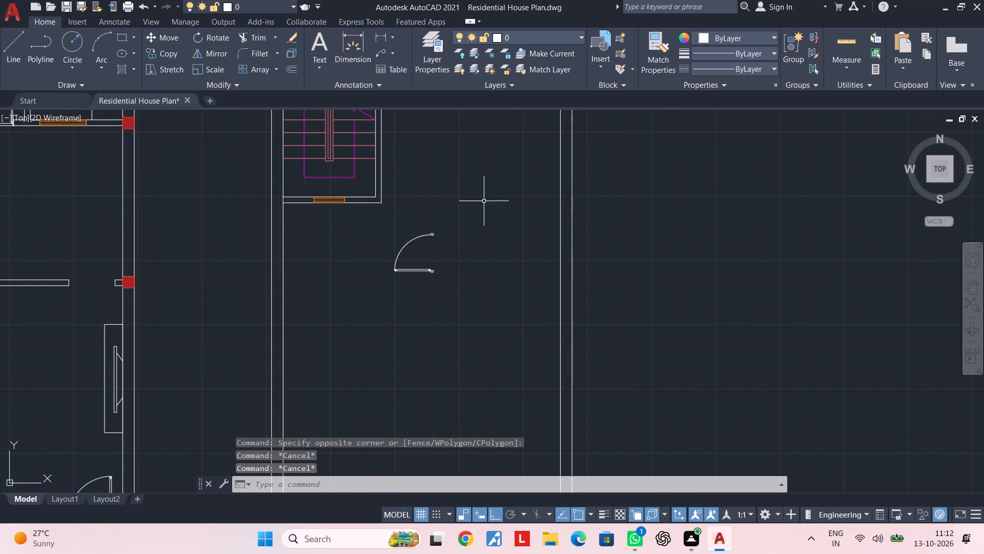
{"action": "left_click_drag", "start_coordinate": [488, 186], "coordinate": [479, 199]}
{"action": "left_click", "coordinate": [388, 328]}
{"action": "key", "text": "t"}
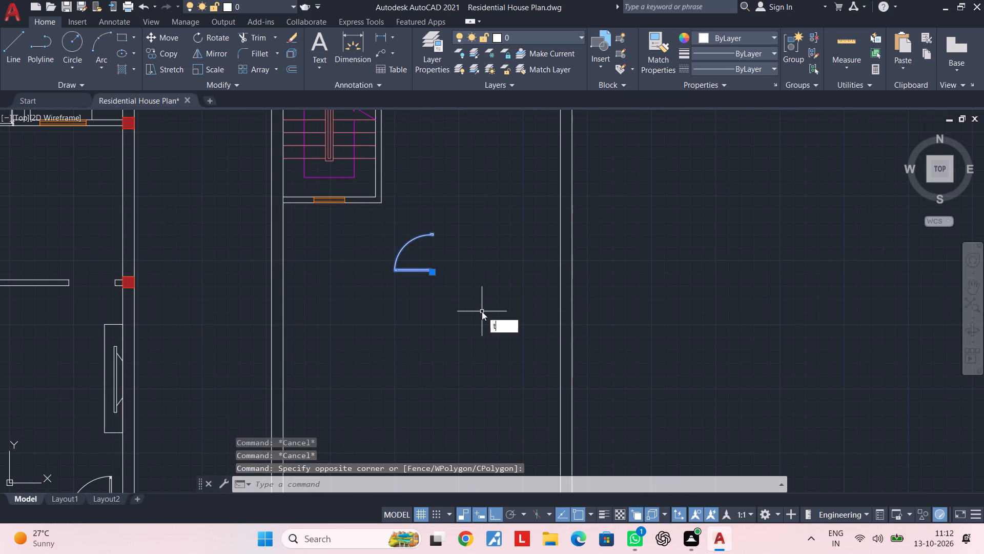
{"action": "key", "text": "Escape"}
{"action": "left_click", "coordinate": [483, 236]}
{"action": "left_click", "coordinate": [423, 324]}
{"action": "type", "text": "ro"}
{"action": "key", "text": "space"}
{"action": "left_click", "coordinate": [480, 272]}
{"action": "left_click", "coordinate": [478, 284]}
{"action": "key", "text": "Escape"}
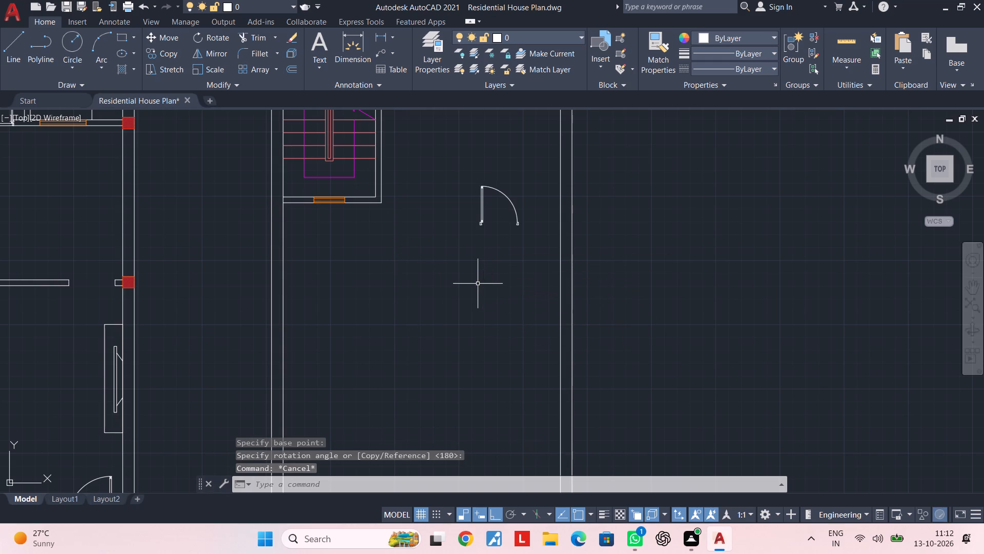
{"action": "key", "text": "Escape"}
Copy the rotated door into the staircase's north wall opening, with its hinge side against the west jamb.
{"action": "middle_click_drag", "start_coordinate": [478, 284], "coordinate": [475, 336]}
{"action": "scroll", "coordinate": [505, 283], "scroll_direction": "up", "scroll_amount": 2}
{"action": "left_click_drag", "start_coordinate": [528, 191], "coordinate": [514, 220]}
{"action": "left_click", "coordinate": [416, 326]}
{"action": "type", "text": "co"}
{"action": "key", "text": "space"}
{"action": "scroll", "coordinate": [430, 261], "scroll_direction": "up", "scroll_amount": 4}
{"action": "left_click", "coordinate": [413, 308]}
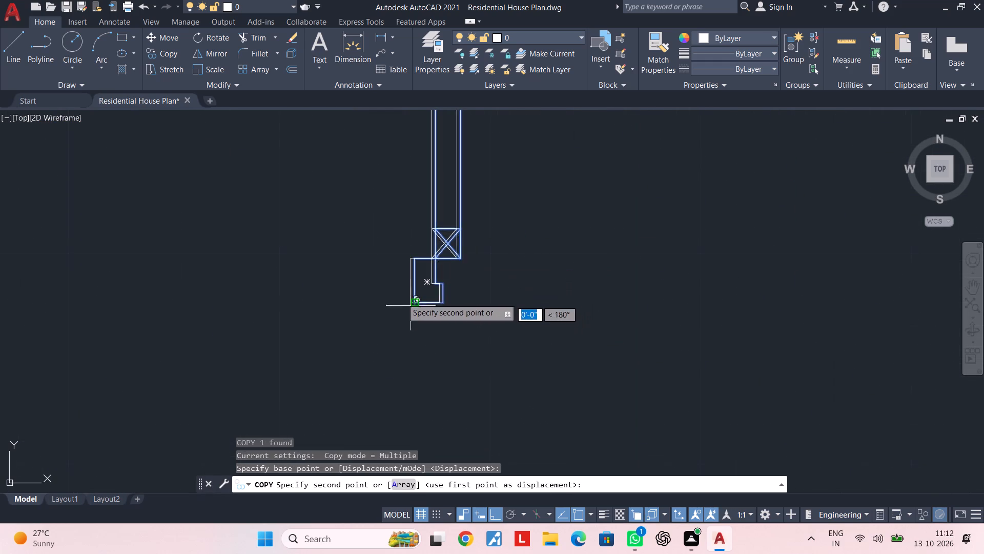
{"action": "scroll", "coordinate": [393, 292], "scroll_direction": "down", "scroll_amount": 6}
{"action": "middle_click_drag", "start_coordinate": [318, 215], "coordinate": [413, 527]}
{"action": "middle_click_drag", "start_coordinate": [307, 386], "coordinate": [349, 264]}
{"action": "scroll", "coordinate": [377, 295], "scroll_direction": "up", "scroll_amount": 3}
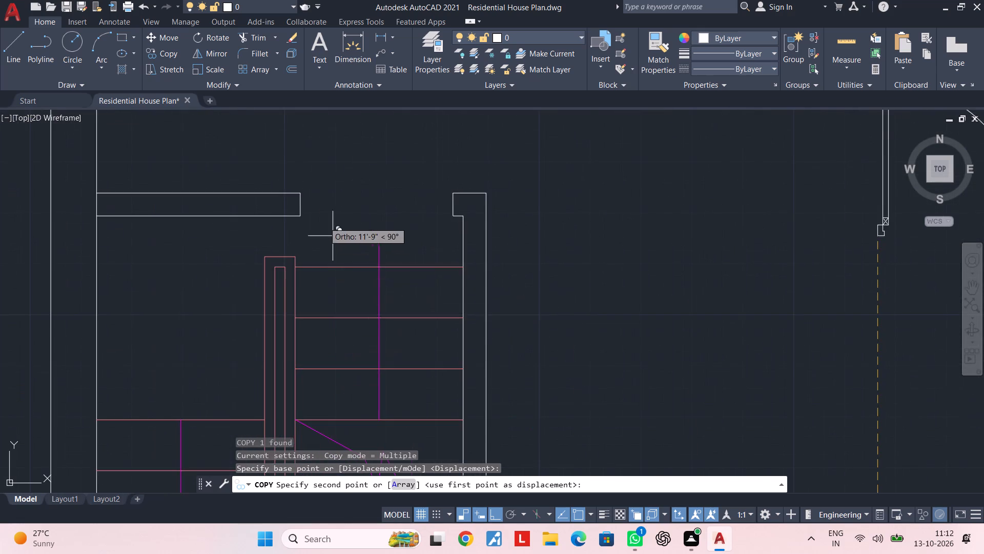
{"action": "scroll", "coordinate": [322, 216], "scroll_direction": "up", "scroll_amount": 2}
{"action": "middle_click_drag", "start_coordinate": [286, 212], "coordinate": [307, 293]}
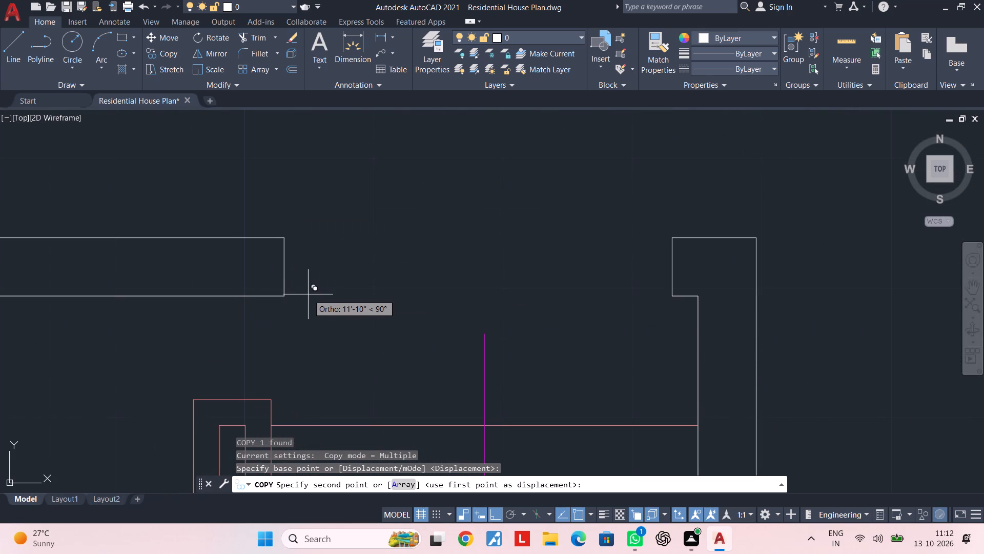
{"action": "scroll", "coordinate": [295, 275], "scroll_direction": "up", "scroll_amount": 1}
{"action": "left_click", "coordinate": [277, 265]}
{"action": "key", "text": "Escape"}
Delete the spare rotated door left in the empty area southeast of the staircase.
{"action": "scroll", "coordinate": [410, 325], "scroll_direction": "down", "scroll_amount": 4}
{"action": "middle_click_drag", "start_coordinate": [497, 326], "coordinate": [419, 281]}
{"action": "key", "text": "Escape"}
{"action": "key", "text": "Escape"}
{"action": "middle_click_drag", "start_coordinate": [586, 350], "coordinate": [476, 219]}
{"action": "key", "text": "Escape"}
{"action": "scroll", "coordinate": [571, 321], "scroll_direction": "down", "scroll_amount": 4}
{"action": "middle_click_drag", "start_coordinate": [572, 324], "coordinate": [552, 171]}
{"action": "key", "text": "Escape"}
{"action": "scroll", "coordinate": [592, 221], "scroll_direction": "up", "scroll_amount": 3}
{"action": "left_click_drag", "start_coordinate": [494, 114], "coordinate": [481, 135]}
{"action": "left_click", "coordinate": [419, 232]}
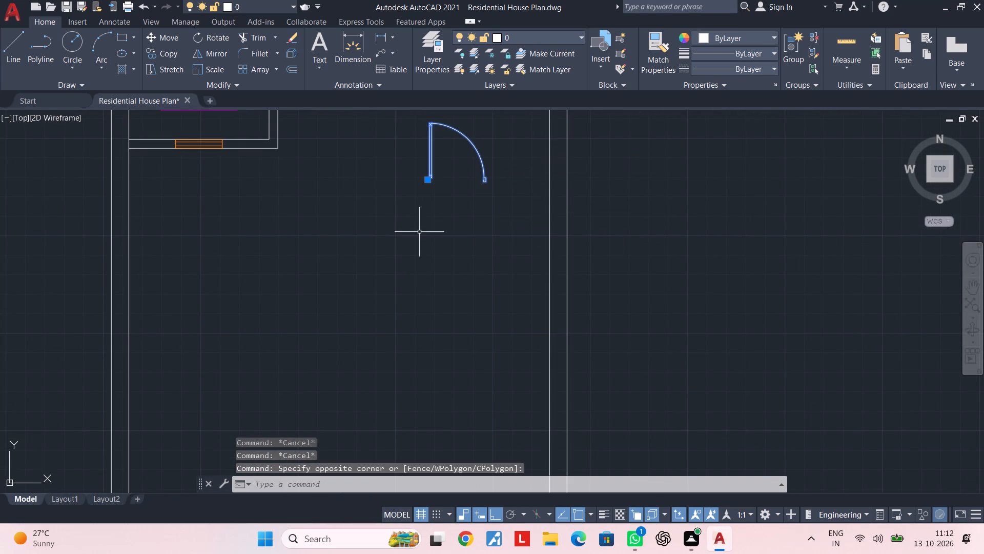
{"action": "key", "text": "Delete"}
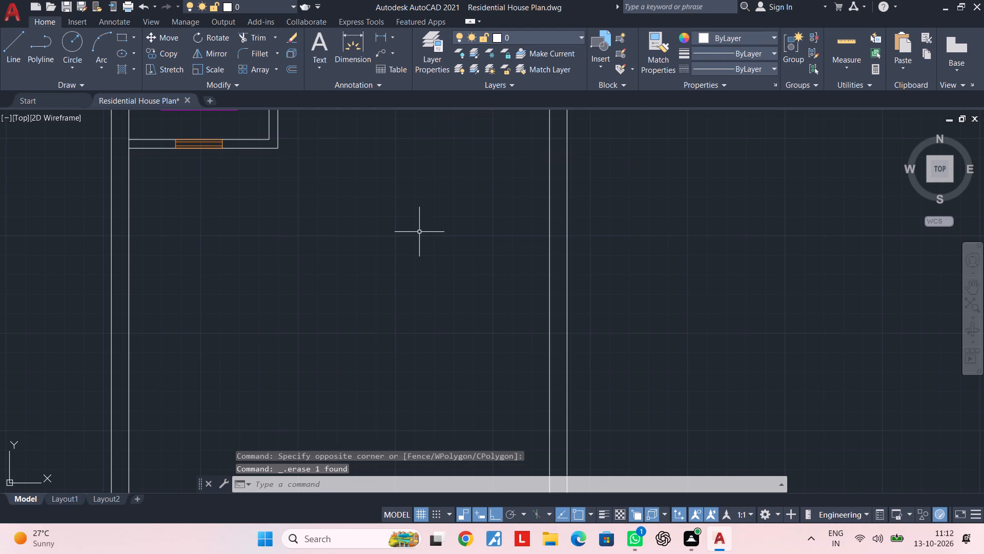
{"action": "key", "text": "Escape"}
{"action": "key", "text": "Escape"}
{"action": "key", "text": "Escape"}
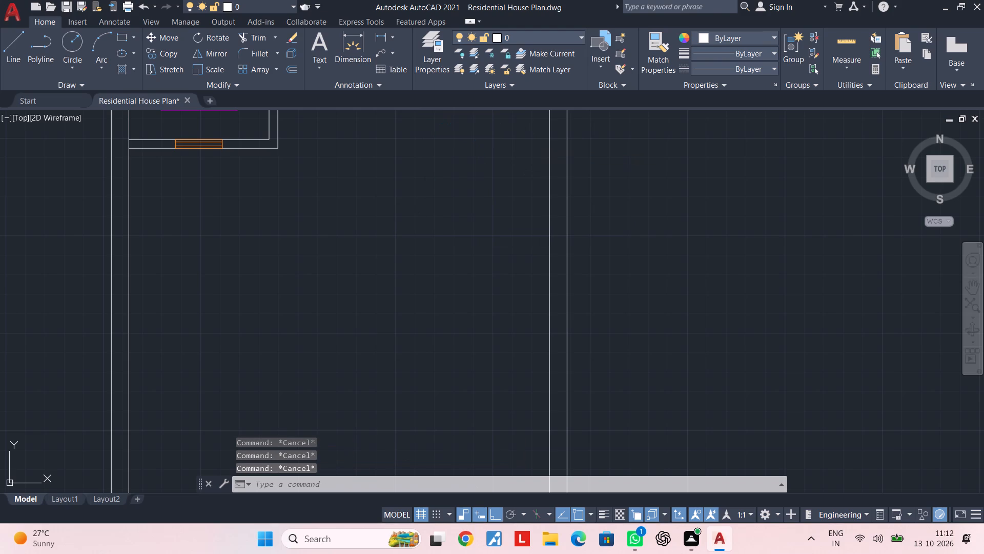
{"action": "key", "text": "Escape"}
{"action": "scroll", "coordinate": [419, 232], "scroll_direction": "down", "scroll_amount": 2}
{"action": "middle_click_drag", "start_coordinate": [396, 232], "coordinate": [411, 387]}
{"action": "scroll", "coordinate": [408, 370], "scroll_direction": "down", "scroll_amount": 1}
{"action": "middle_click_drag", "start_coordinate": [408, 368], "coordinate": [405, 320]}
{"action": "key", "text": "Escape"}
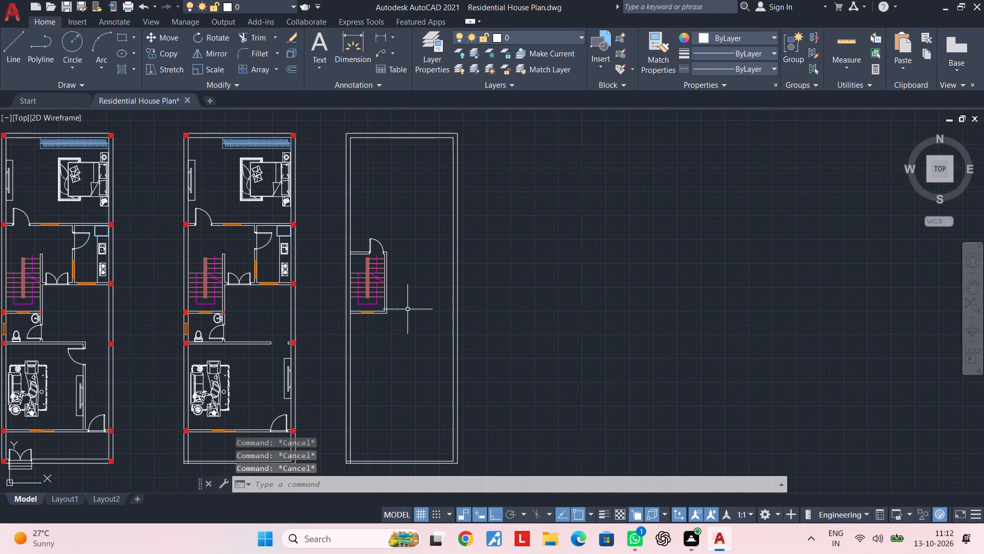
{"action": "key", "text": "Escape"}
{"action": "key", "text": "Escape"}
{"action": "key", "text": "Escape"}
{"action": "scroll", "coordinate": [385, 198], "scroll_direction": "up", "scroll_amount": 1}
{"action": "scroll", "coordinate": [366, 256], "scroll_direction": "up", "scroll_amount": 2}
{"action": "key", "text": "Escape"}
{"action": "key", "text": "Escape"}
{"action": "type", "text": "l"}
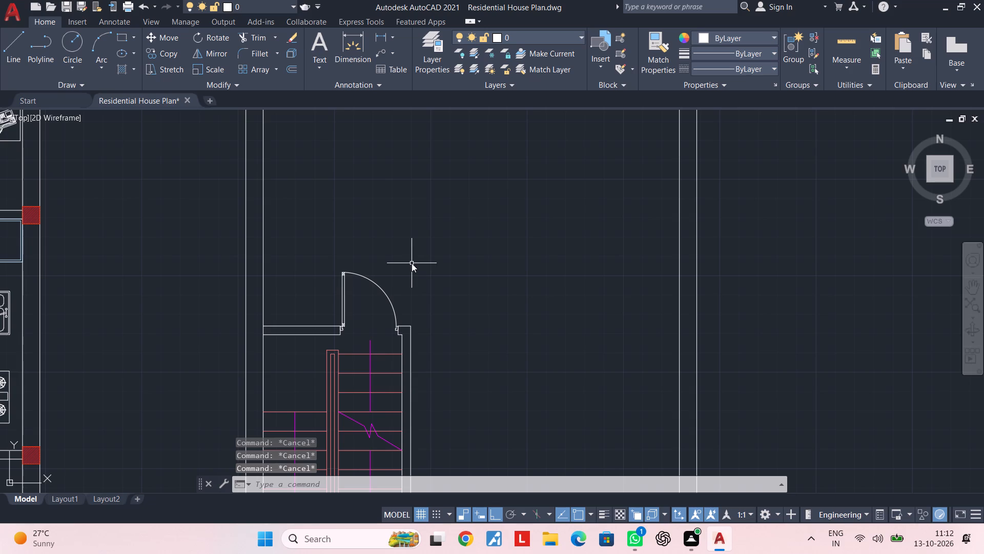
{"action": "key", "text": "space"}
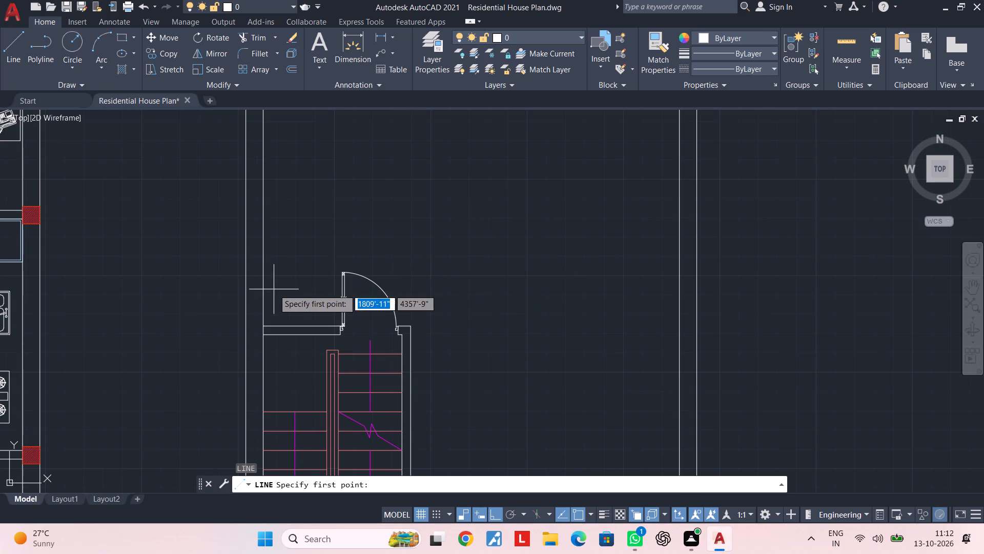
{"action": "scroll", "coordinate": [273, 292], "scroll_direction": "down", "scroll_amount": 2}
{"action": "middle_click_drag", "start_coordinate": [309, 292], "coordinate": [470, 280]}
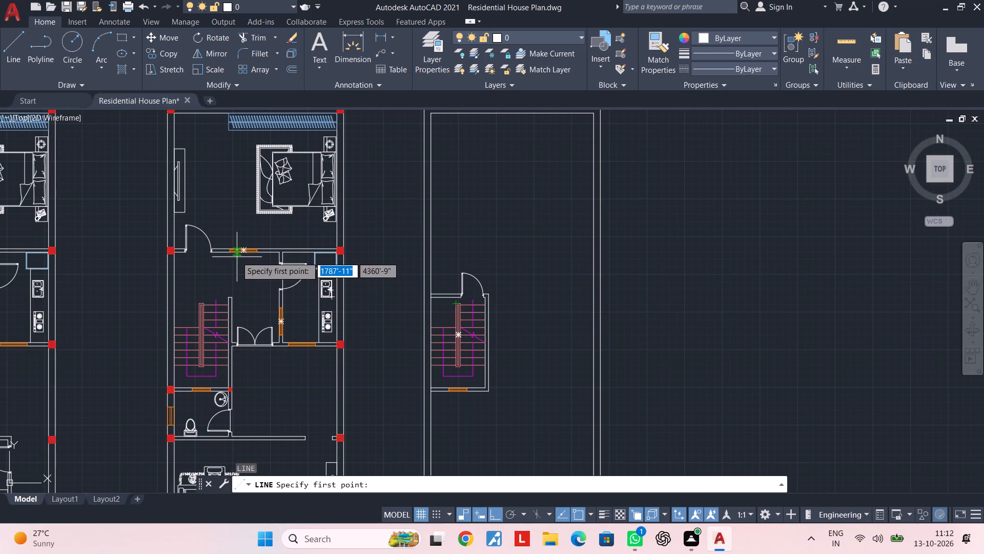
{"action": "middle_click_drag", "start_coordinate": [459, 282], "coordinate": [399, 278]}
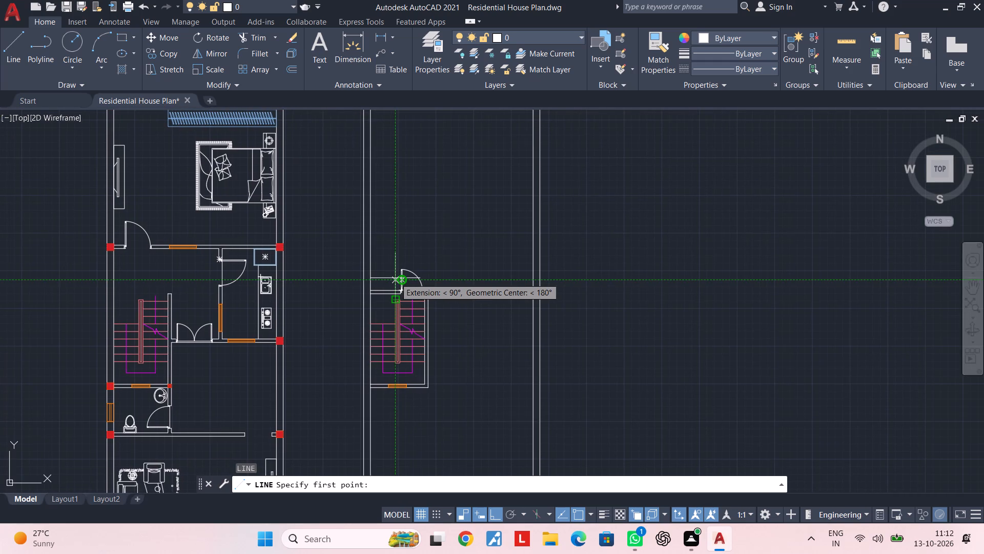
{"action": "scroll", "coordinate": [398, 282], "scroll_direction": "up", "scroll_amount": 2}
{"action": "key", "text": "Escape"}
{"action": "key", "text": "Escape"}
Review the third layout side by side with the two furnished floor plans.
{"action": "scroll", "coordinate": [457, 280], "scroll_direction": "down", "scroll_amount": 4}
{"action": "scroll", "coordinate": [490, 262], "scroll_direction": "up", "scroll_amount": 1}
{"action": "middle_click_drag", "start_coordinate": [491, 260], "coordinate": [449, 327]}
{"action": "key", "text": "Escape"}
{"action": "key", "text": "Escape"}
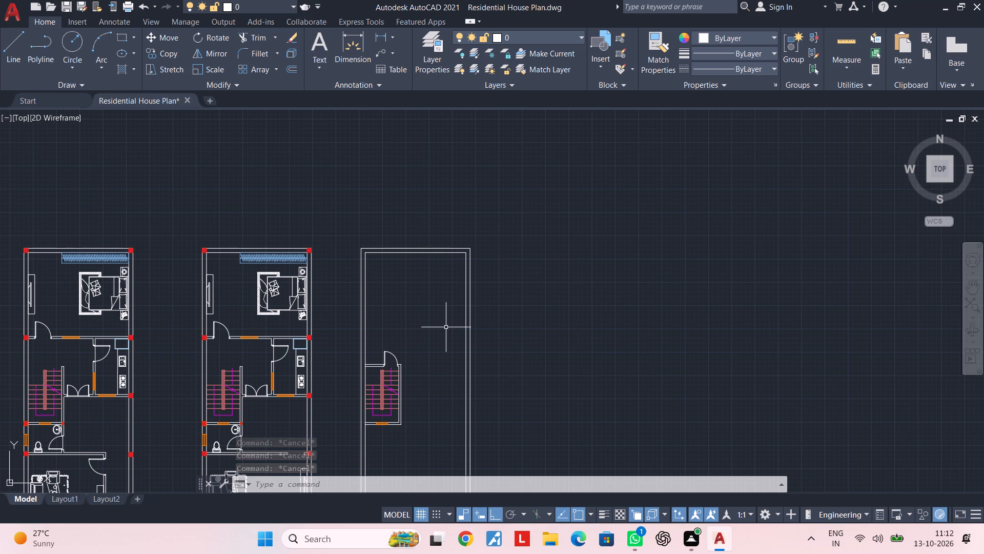
{"action": "key", "text": "Escape"}
{"action": "key", "text": "Escape"}
{"action": "key", "text": "Escape"}
{"action": "scroll", "coordinate": [437, 341], "scroll_direction": "down", "scroll_amount": 2}
{"action": "middle_click_drag", "start_coordinate": [436, 339], "coordinate": [424, 243]}
{"action": "key", "text": "Escape"}
{"action": "key", "text": "Escape"}
{"action": "middle_click_drag", "start_coordinate": [371, 281], "coordinate": [400, 368]}
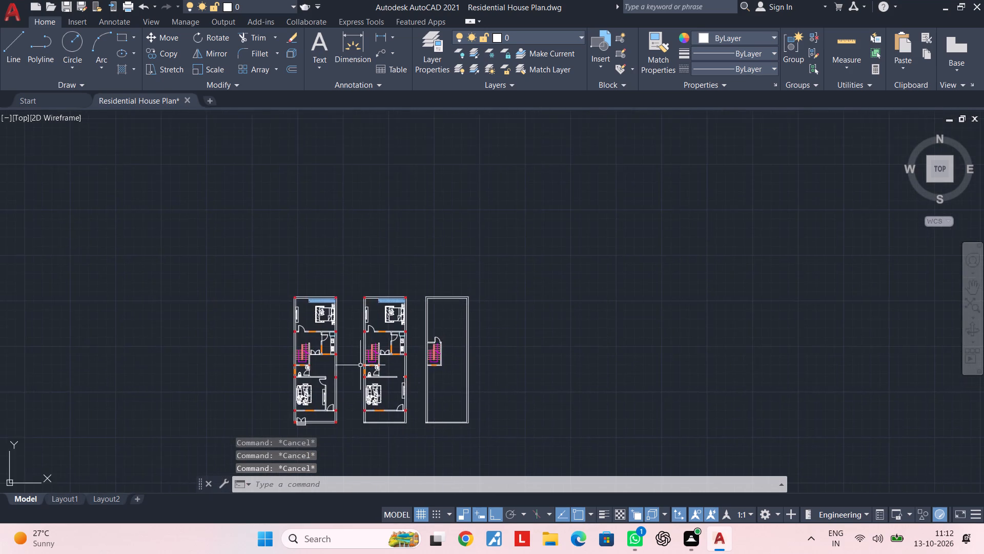
{"action": "middle_click_drag", "start_coordinate": [362, 363], "coordinate": [449, 320]}
{"action": "key", "text": "Escape"}
{"action": "key", "text": "Escape"}
{"action": "scroll", "coordinate": [420, 289], "scroll_direction": "up", "scroll_amount": 3}
{"action": "middle_click_drag", "start_coordinate": [380, 305], "coordinate": [275, 317]}
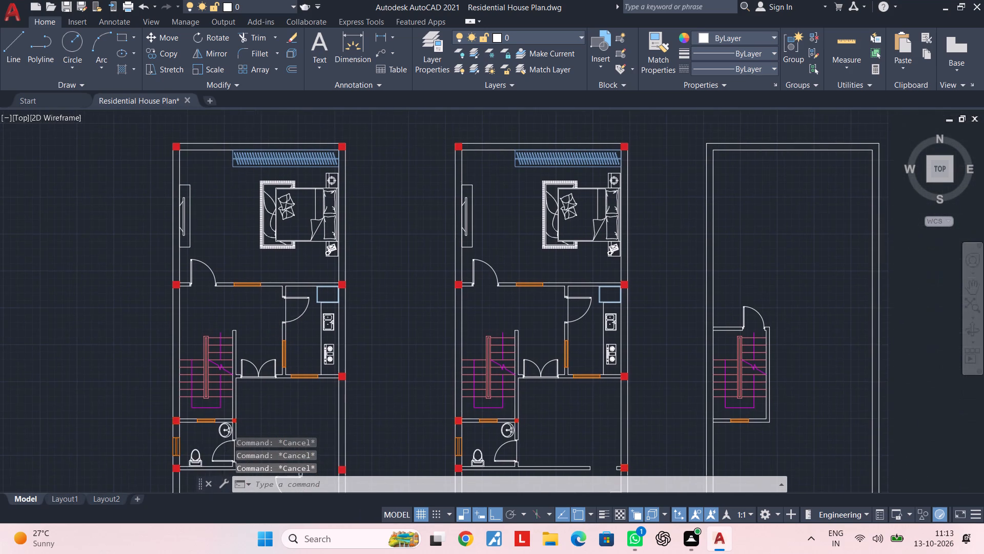
{"action": "middle_click_drag", "start_coordinate": [274, 304], "coordinate": [314, 281]}
{"action": "key", "text": "Escape"}
{"action": "key", "text": "Escape"}
{"action": "key", "text": "Escape"}
Save the Residential House Plan drawing.
{"action": "key", "text": "ctrl+s"}
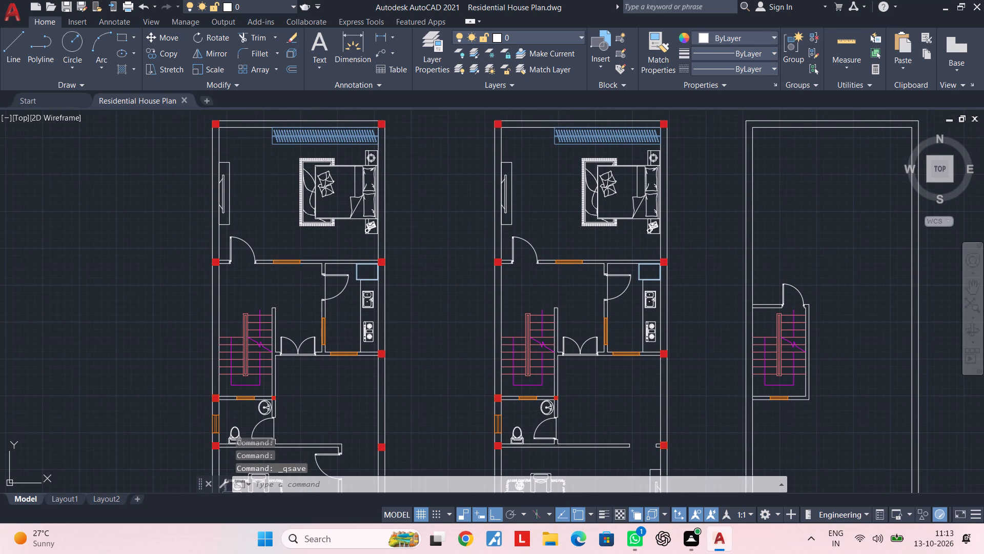
{"action": "key", "text": "ctrl+s"}
{"action": "key", "text": "Escape"}
{"action": "key", "text": "Escape"}
Examine the bedroom at the north end of the first furnished floor plan.
{"action": "scroll", "coordinate": [804, 321], "scroll_direction": "up", "scroll_amount": 2}
{"action": "middle_click_drag", "start_coordinate": [767, 308], "coordinate": [790, 272]}
{"action": "key", "text": "Escape"}
{"action": "key", "text": "Escape"}
{"action": "middle_click_drag", "start_coordinate": [654, 254], "coordinate": [828, 275]}
{"action": "middle_click_drag", "start_coordinate": [450, 217], "coordinate": [677, 235]}
{"action": "middle_click_drag", "start_coordinate": [397, 206], "coordinate": [400, 379]}
{"action": "scroll", "coordinate": [298, 294], "scroll_direction": "down", "scroll_amount": 1}
{"action": "middle_click_drag", "start_coordinate": [316, 302], "coordinate": [554, 282]}
{"action": "middle_click_drag", "start_coordinate": [345, 256], "coordinate": [528, 261]}
{"action": "middle_click_drag", "start_coordinate": [411, 197], "coordinate": [407, 265]}
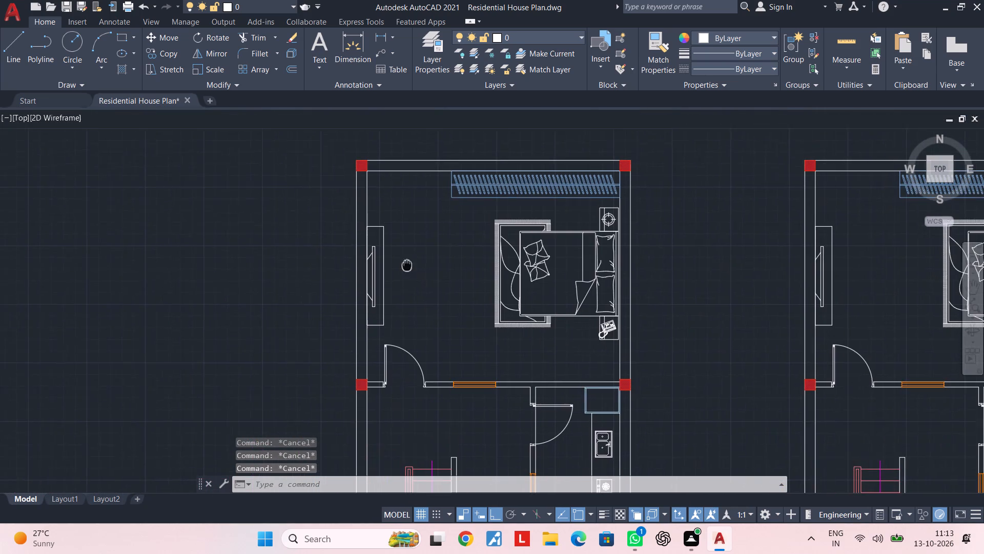
{"action": "middle_click_drag", "start_coordinate": [407, 265], "coordinate": [406, 265]}
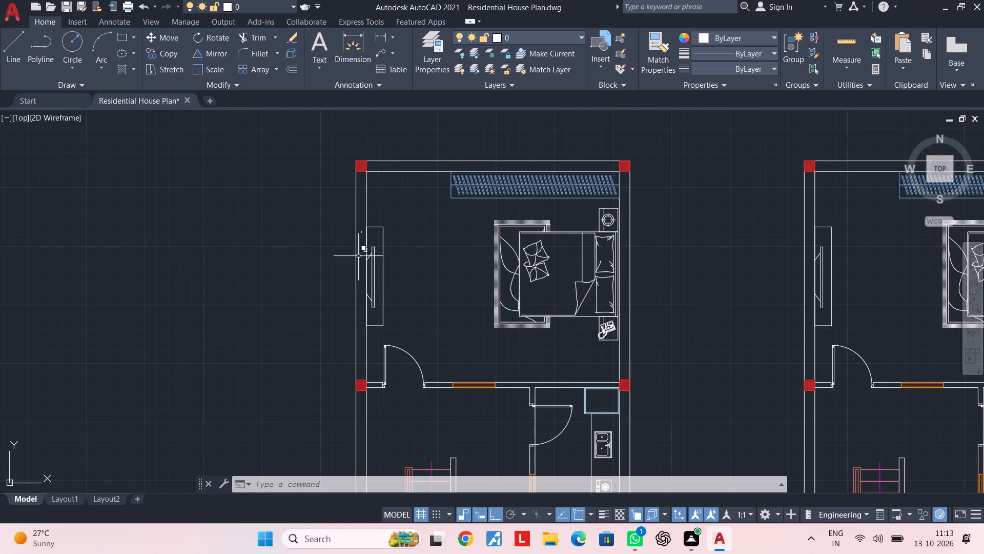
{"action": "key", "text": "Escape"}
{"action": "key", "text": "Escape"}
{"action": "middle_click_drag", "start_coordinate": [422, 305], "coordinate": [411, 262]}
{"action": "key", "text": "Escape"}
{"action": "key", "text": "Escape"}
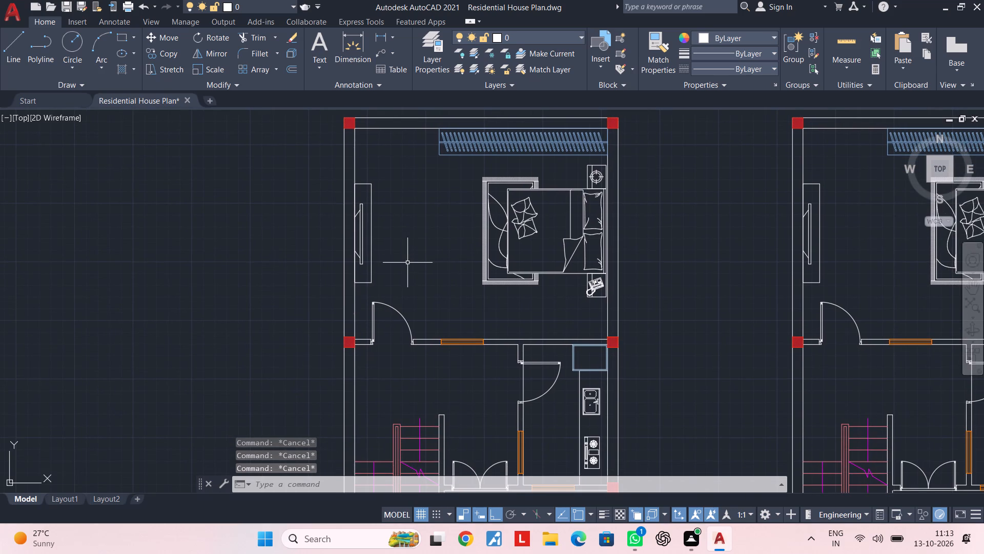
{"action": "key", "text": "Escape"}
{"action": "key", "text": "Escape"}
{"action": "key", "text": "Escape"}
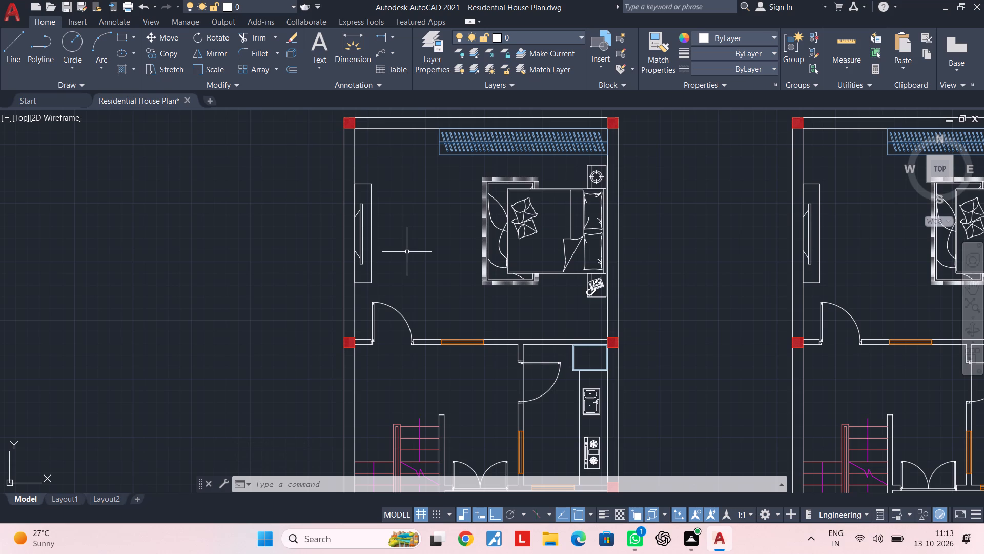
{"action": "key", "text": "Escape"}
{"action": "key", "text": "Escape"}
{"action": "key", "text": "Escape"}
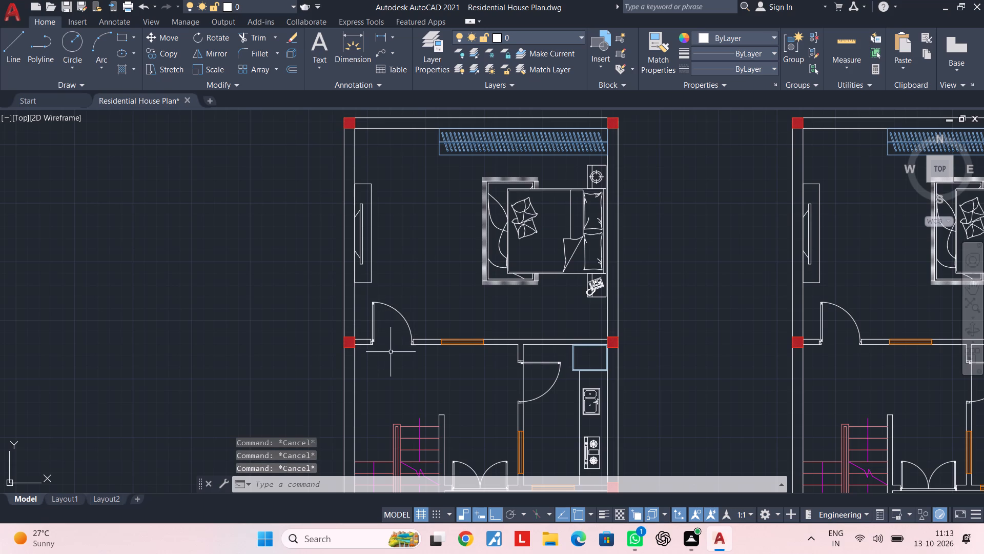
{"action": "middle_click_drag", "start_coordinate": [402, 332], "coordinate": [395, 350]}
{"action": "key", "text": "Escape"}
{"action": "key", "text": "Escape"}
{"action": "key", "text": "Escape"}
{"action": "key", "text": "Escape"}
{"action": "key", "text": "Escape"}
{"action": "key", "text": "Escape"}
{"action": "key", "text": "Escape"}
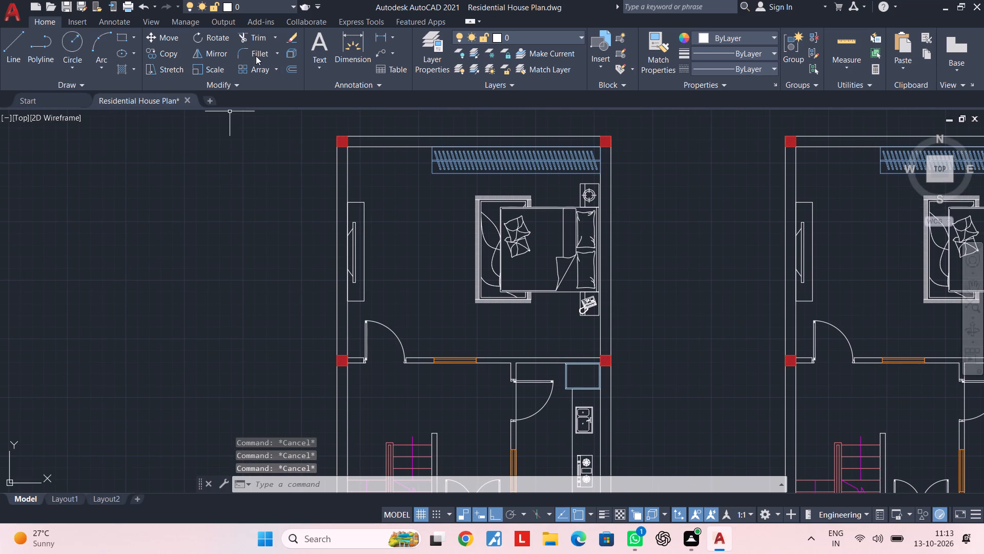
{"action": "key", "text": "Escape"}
Add a two-line multiline text label reading BEDROOM and 15'X18' west of the bed in the first furnished plan's north bedroom.
{"action": "left_click", "coordinate": [319, 41]}
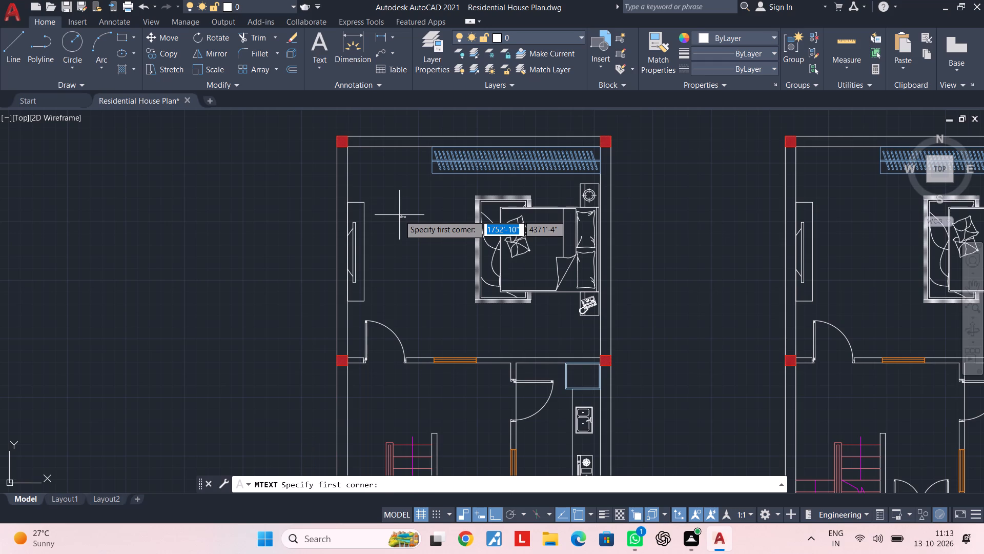
{"action": "scroll", "coordinate": [399, 215], "scroll_direction": "up", "scroll_amount": 1}
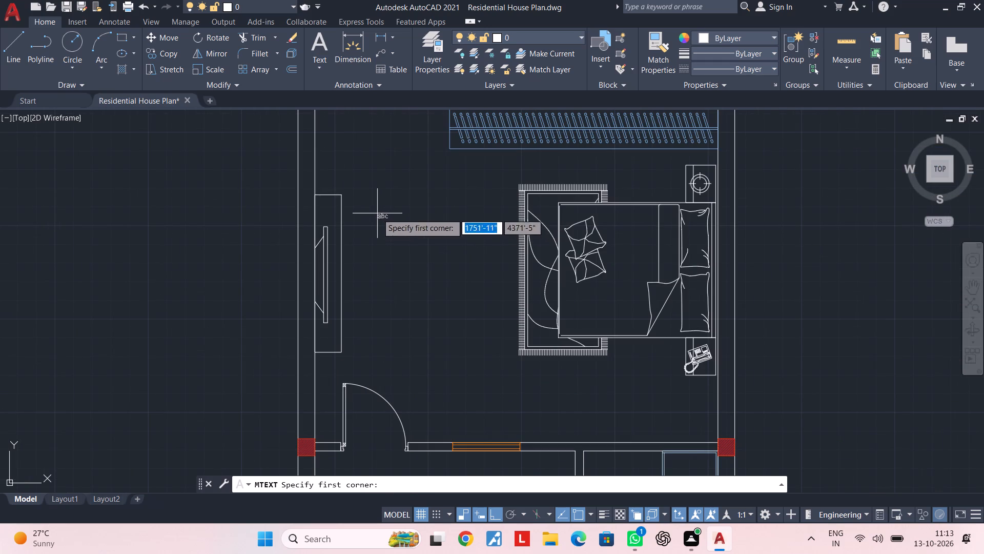
{"action": "left_click", "coordinate": [377, 213]}
{"action": "left_click", "coordinate": [470, 282]}
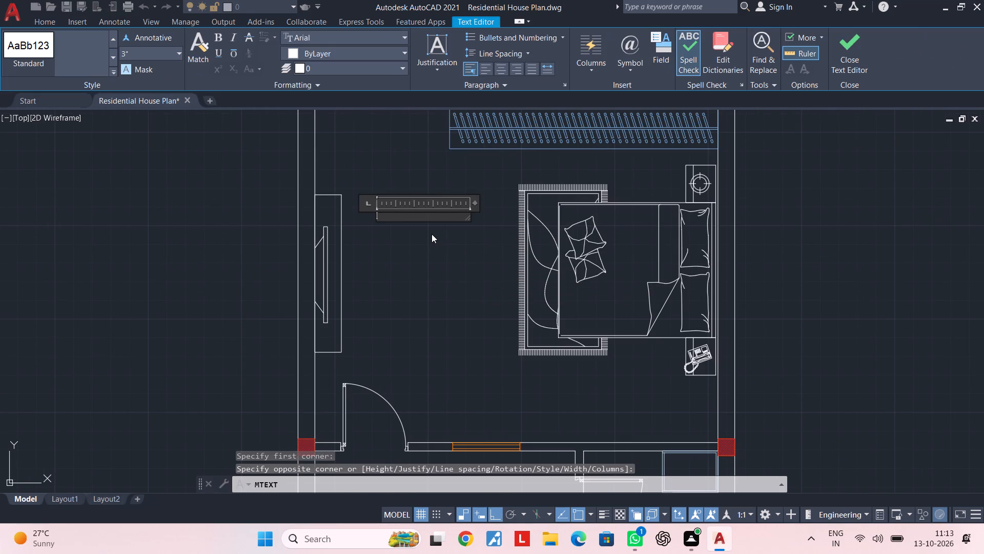
{"action": "type", "text": "BEDROOM"}
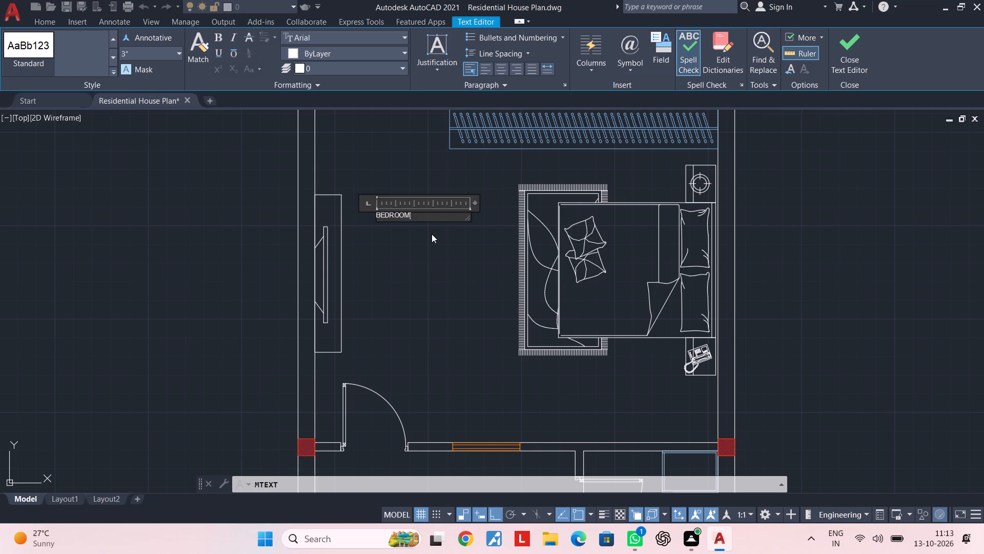
{"action": "key", "text": "Return"}
{"action": "type", "text": "15'"}
{"action": "key", "text": "x"}
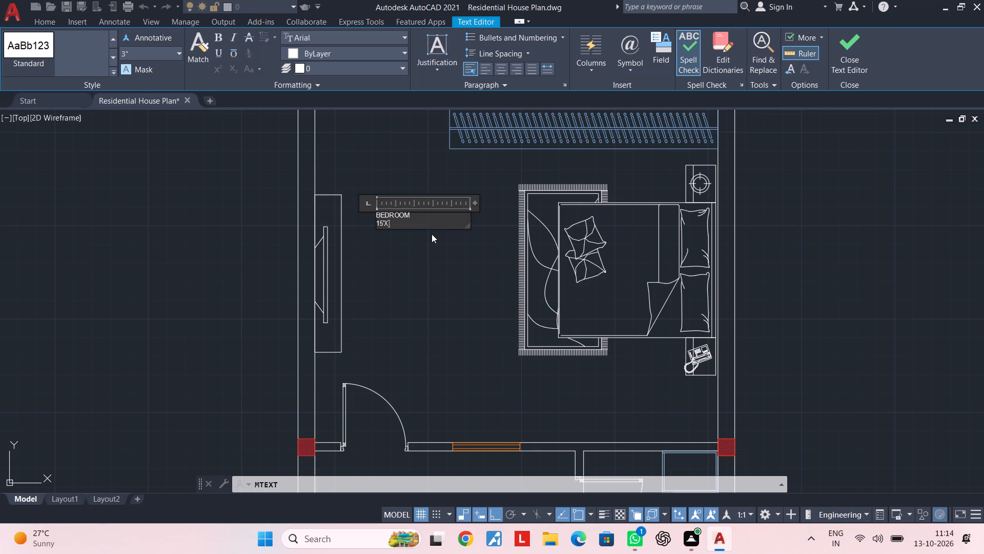
{"action": "type", "text": "18'"}
{"action": "left_click", "coordinate": [429, 255]}
Enlarge the bedroom label's text, trying a height of 6" before setting it to 8".
{"action": "left_click", "coordinate": [385, 225]}
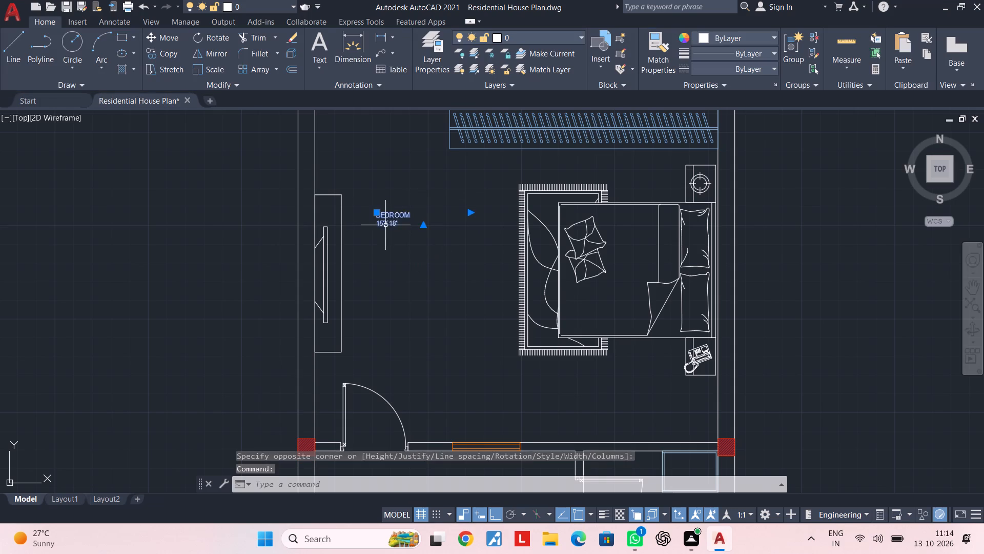
{"action": "right_click", "coordinate": [386, 225]}
{"action": "left_click", "coordinate": [464, 500]}
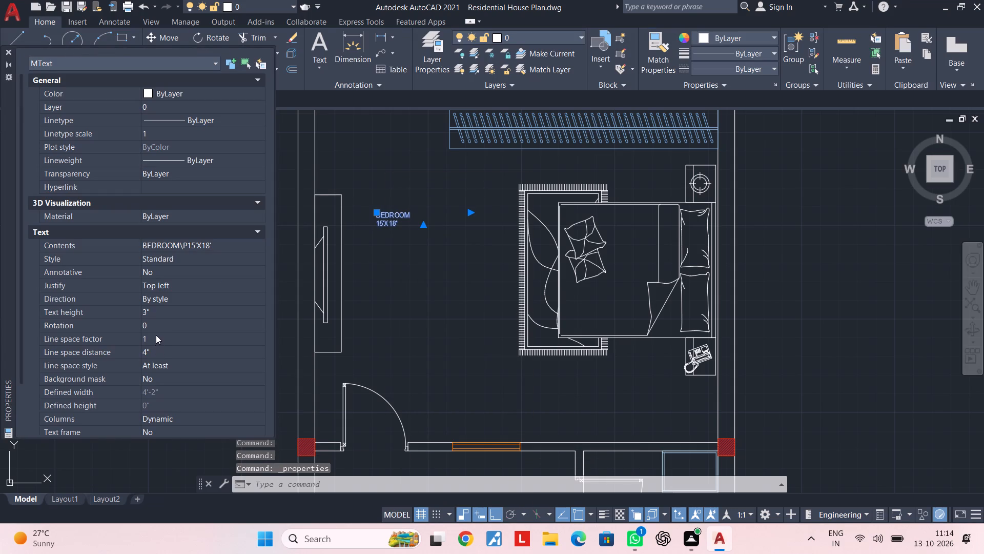
{"action": "left_click", "coordinate": [160, 309]}
{"action": "key", "text": "BackSpace"}
{"action": "type", "text": "6\""}
{"action": "key", "text": "Return"}
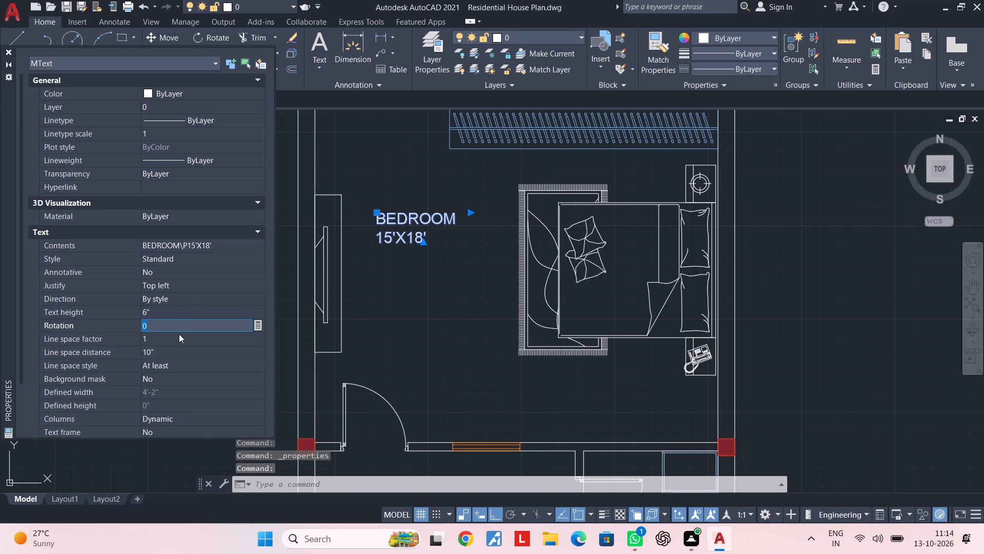
{"action": "left_click", "coordinate": [174, 315]}
{"action": "key", "text": "BackSpace"}
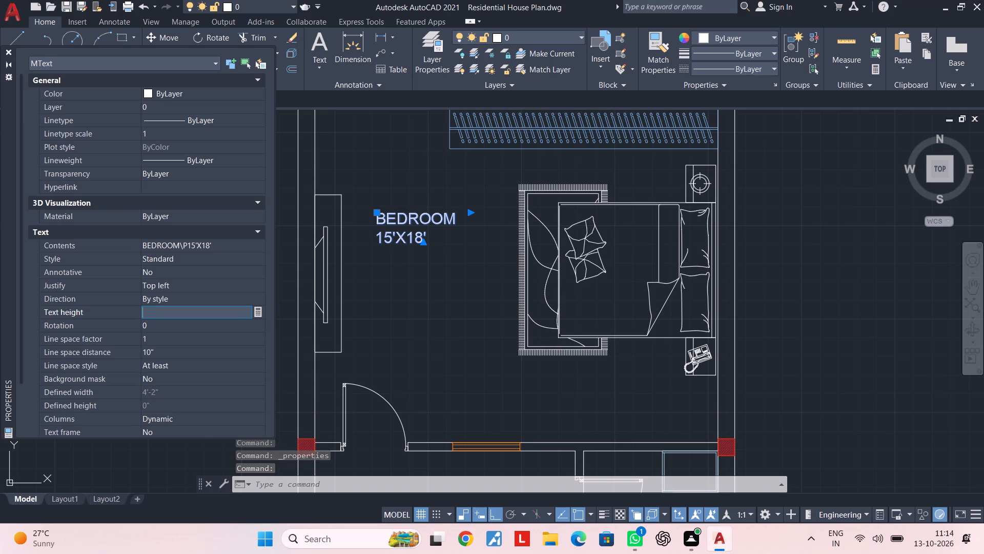
{"action": "type", "text": "89\""}
{"action": "key", "text": "Return"}
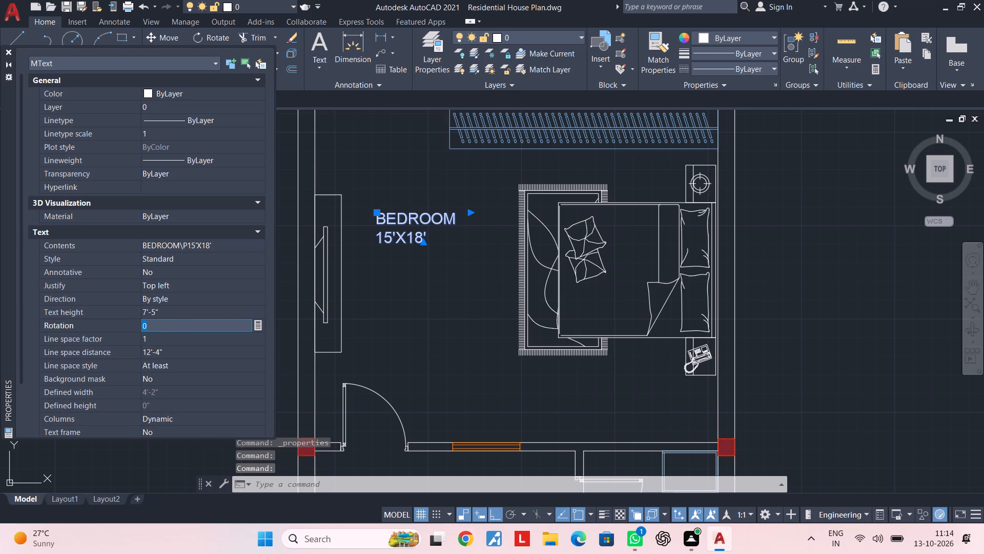
{"action": "left_click", "coordinate": [163, 313]}
{"action": "key", "text": "BackSpace"}
{"action": "type", "text": "8\""}
{"action": "key", "text": "Return"}
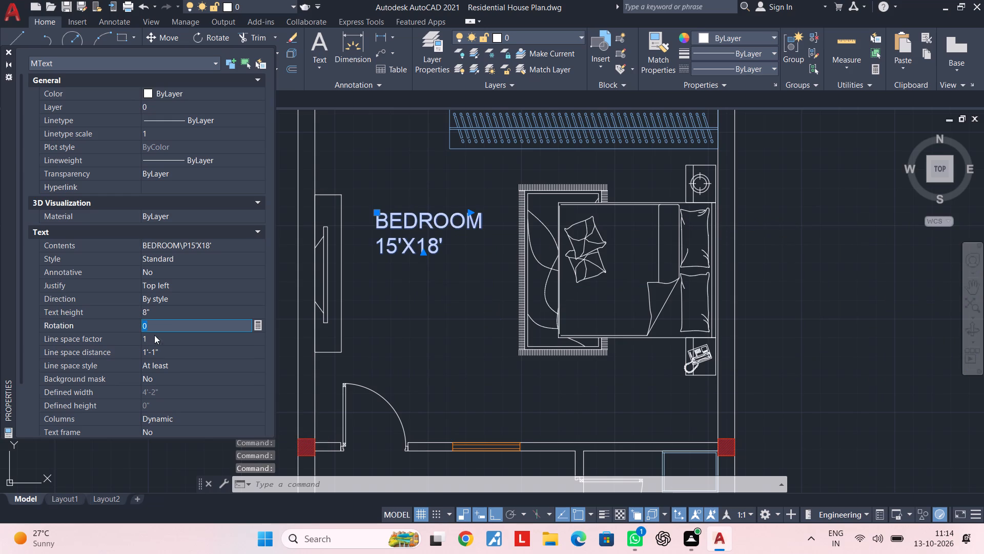
{"action": "left_click", "coordinate": [7, 50]}
{"action": "key", "text": "Escape"}
{"action": "key", "text": "Escape"}
Insert leading spaces before 15'X18' in the bedroom label so the size line is centred under BEDROOM.
{"action": "scroll", "coordinate": [376, 252], "scroll_direction": "down", "scroll_amount": 1}
{"action": "middle_click_drag", "start_coordinate": [381, 253], "coordinate": [348, 245]}
{"action": "key", "text": "Escape"}
{"action": "scroll", "coordinate": [351, 244], "scroll_direction": "up", "scroll_amount": 1}
{"action": "double_click", "coordinate": [356, 243]}
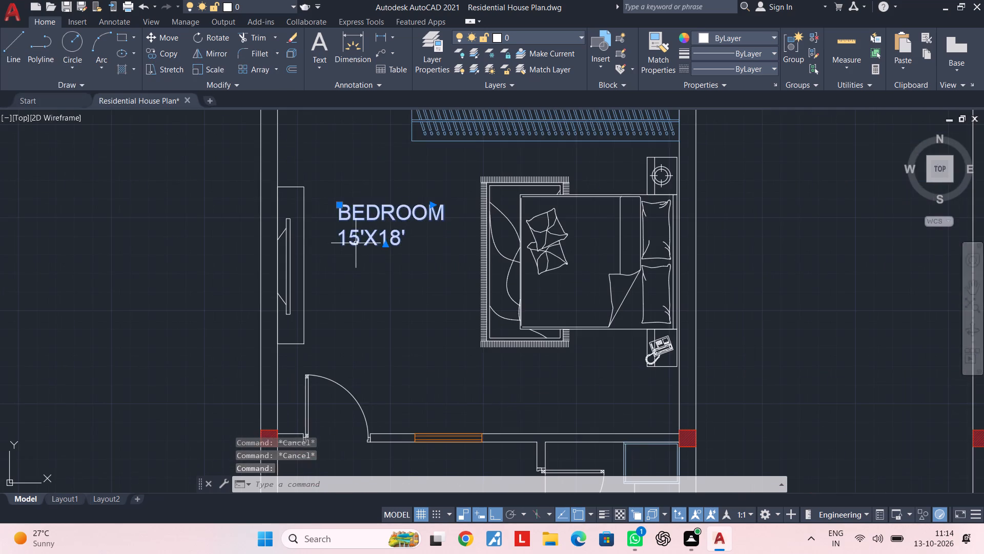
{"action": "scroll", "coordinate": [352, 243], "scroll_direction": "up", "scroll_amount": 1}
{"action": "left_click", "coordinate": [331, 244]}
{"action": "key", "text": "space"}
{"action": "key", "text": "space"}
{"action": "left_click", "coordinate": [432, 327]}
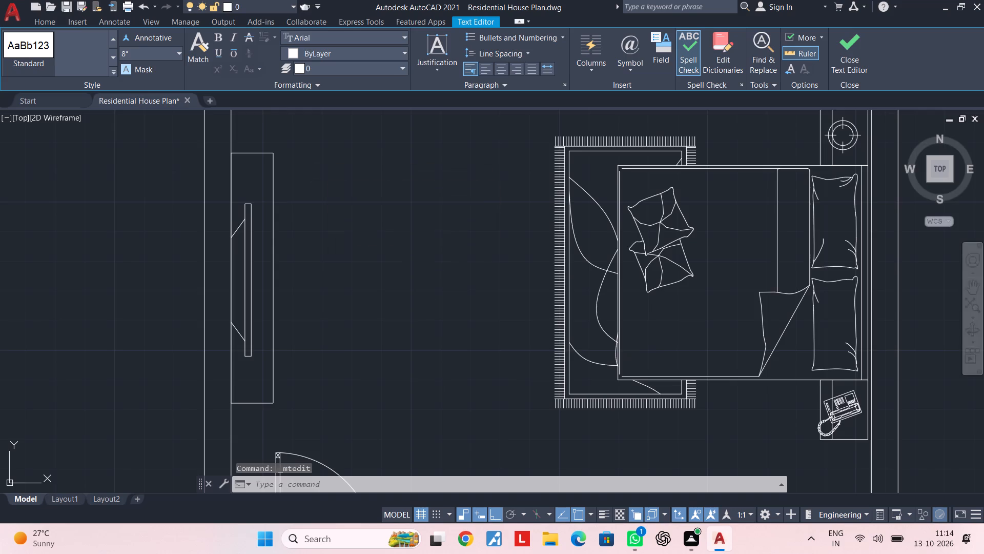
{"action": "scroll", "coordinate": [436, 321], "scroll_direction": "down", "scroll_amount": 3}
{"action": "middle_click", "coordinate": [436, 321]}
{"action": "key", "text": "Escape"}
{"action": "key", "text": "Escape"}
{"action": "key", "text": "Escape"}
{"action": "key", "text": "Escape"}
{"action": "key", "text": "Escape"}
{"action": "key", "text": "Escape"}
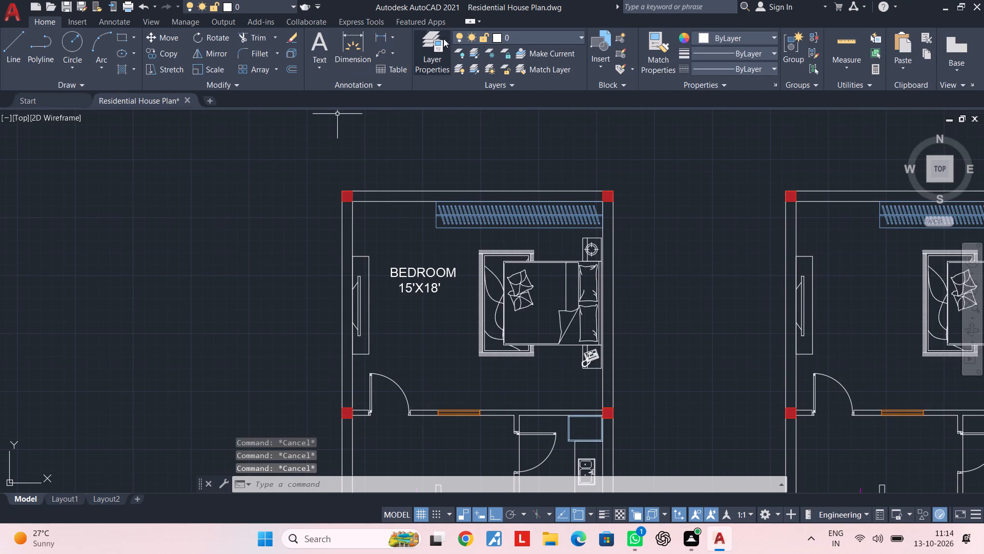
Create a new layer named TEXT with colour 40.
{"action": "left_click", "coordinate": [435, 35]}
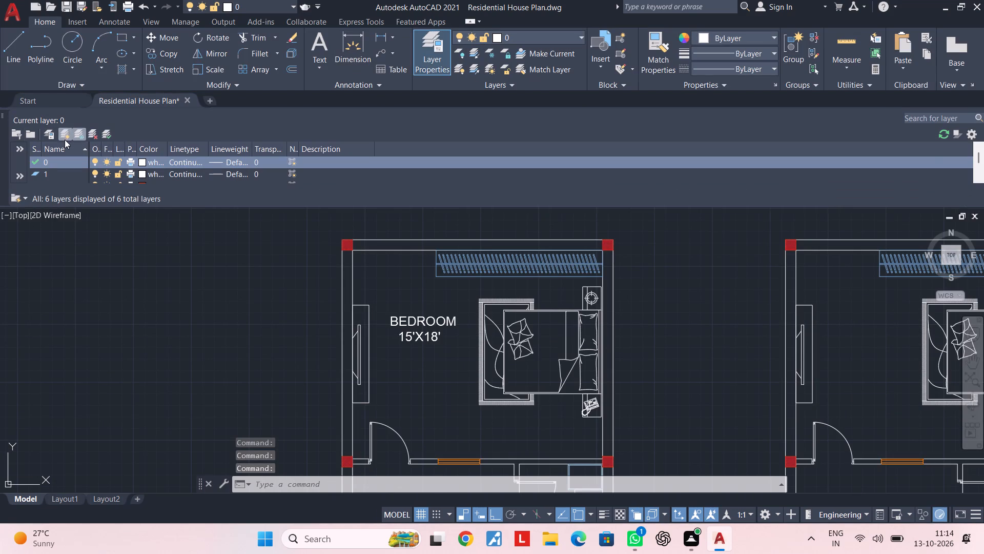
{"action": "left_click", "coordinate": [65, 140]}
{"action": "key", "text": "BackSpace"}
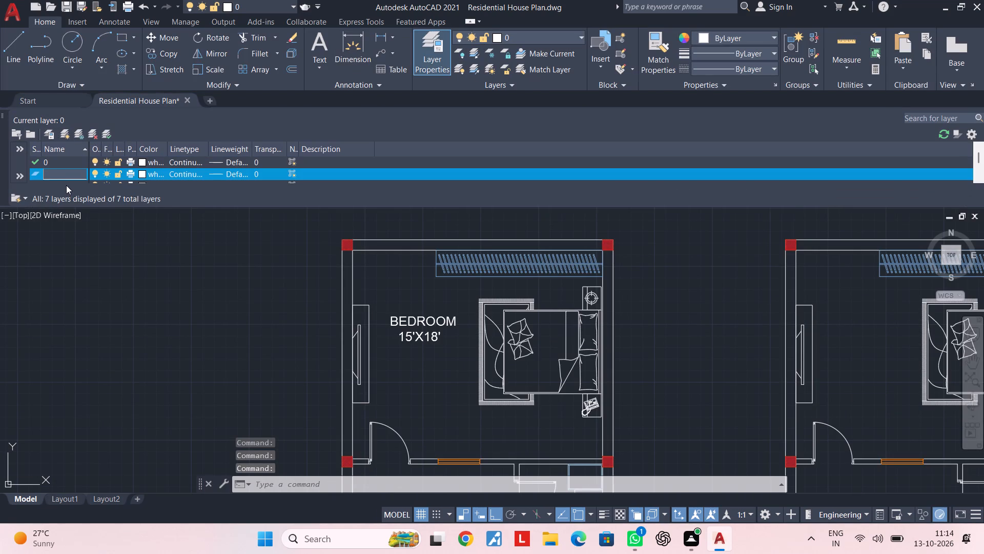
{"action": "type", "text": "TEXT"}
{"action": "left_click", "coordinate": [139, 176]}
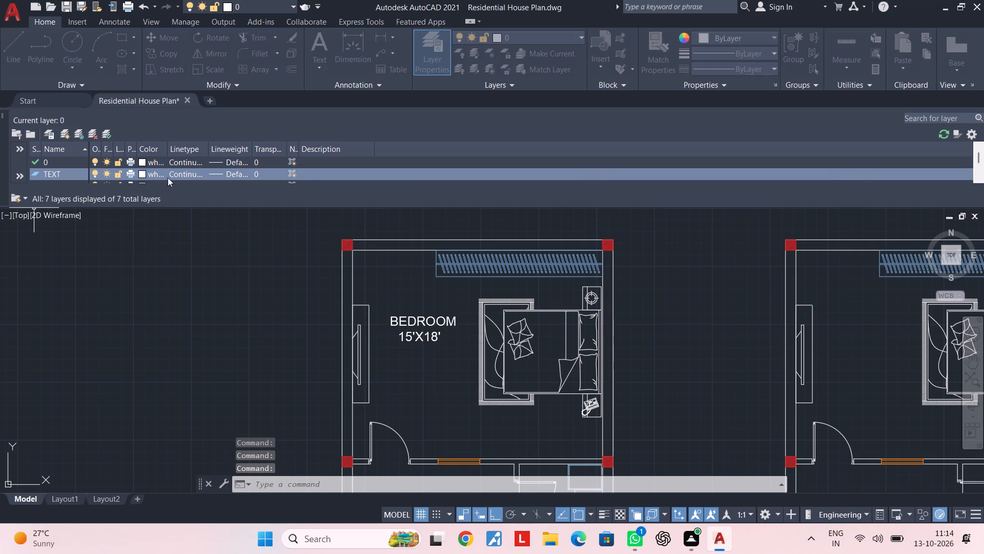
{"action": "left_click", "coordinate": [634, 240]}
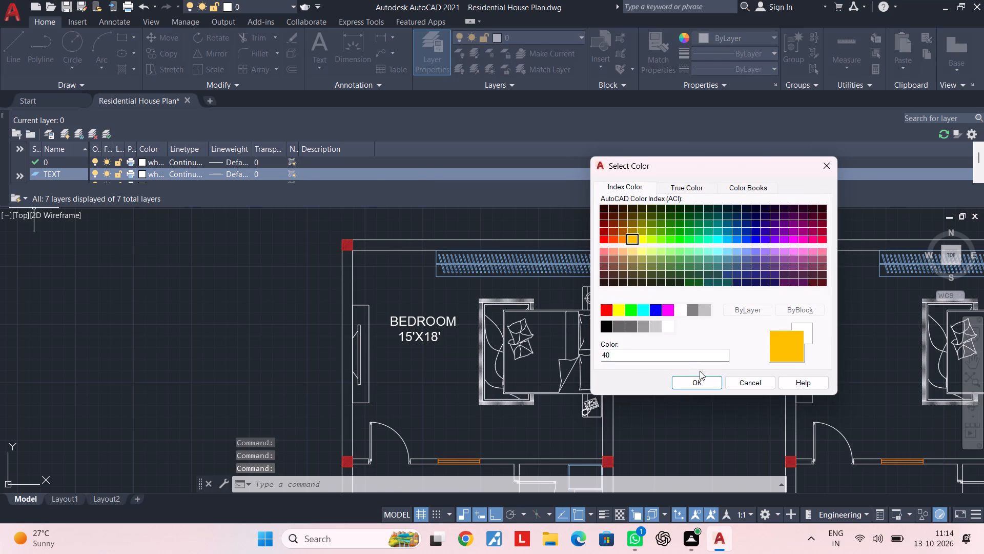
{"action": "left_click", "coordinate": [705, 385]}
{"action": "key", "text": "Escape"}
{"action": "key", "text": "Escape"}
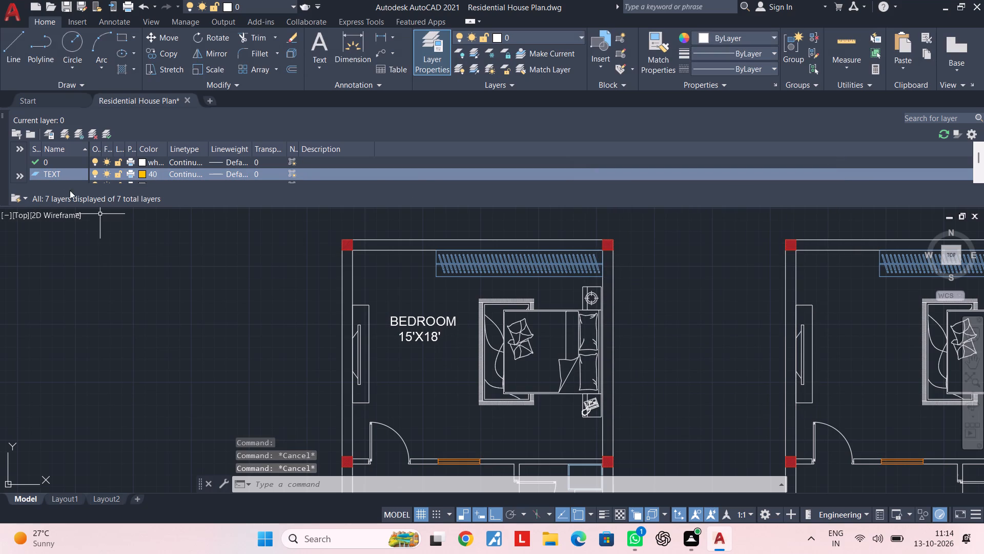
{"action": "left_click", "coordinate": [2, 117]}
Assign the bedroom label to the TEXT layer.
{"action": "left_click", "coordinate": [408, 279]}
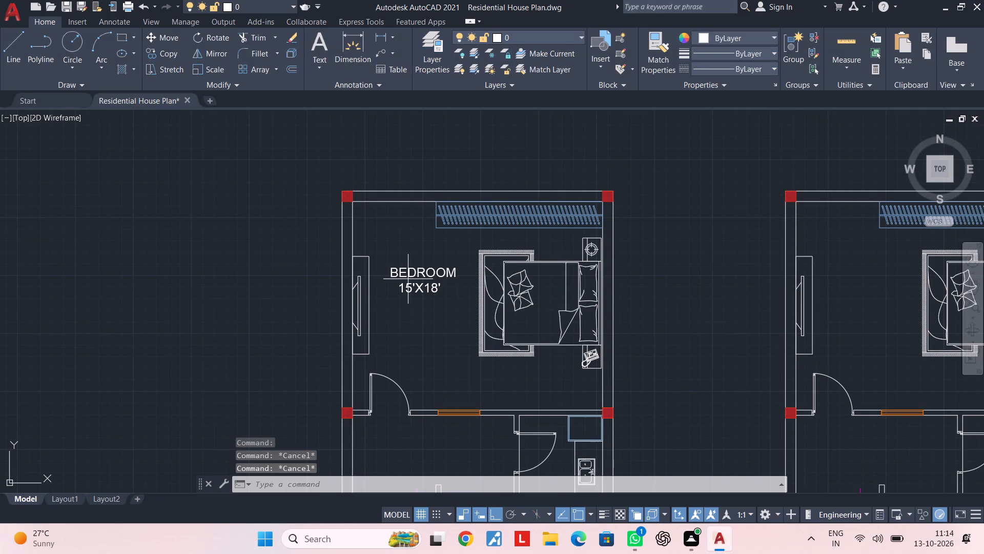
{"action": "left_click", "coordinate": [414, 293]}
{"action": "left_click", "coordinate": [420, 276]}
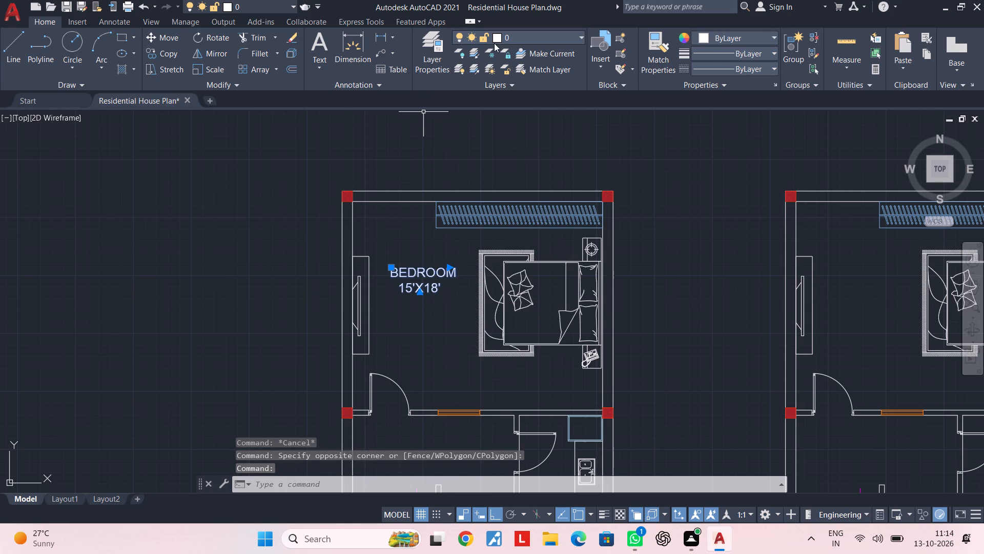
{"action": "left_click", "coordinate": [497, 38]}
{"action": "left_click", "coordinate": [507, 129]}
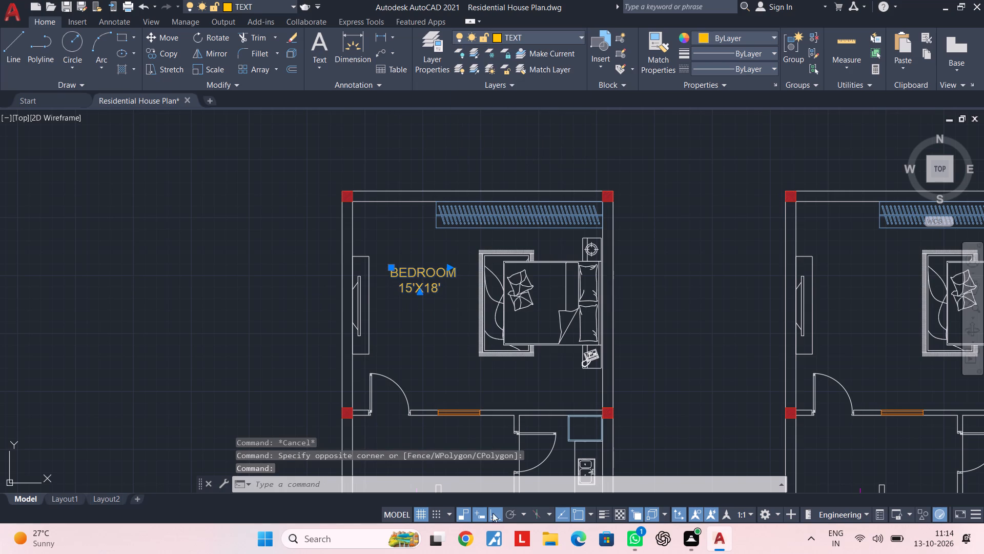
{"action": "key", "text": "Escape"}
{"action": "key", "text": "Escape"}
Copy the BEDROOM 15'X18' label into the bathroom below the staircase, with Ortho turned off for free placement.
{"action": "middle_click_drag", "start_coordinate": [445, 340], "coordinate": [440, 295]}
{"action": "key", "text": "Escape"}
{"action": "left_click", "coordinate": [420, 250]}
{"action": "key", "text": "c"}
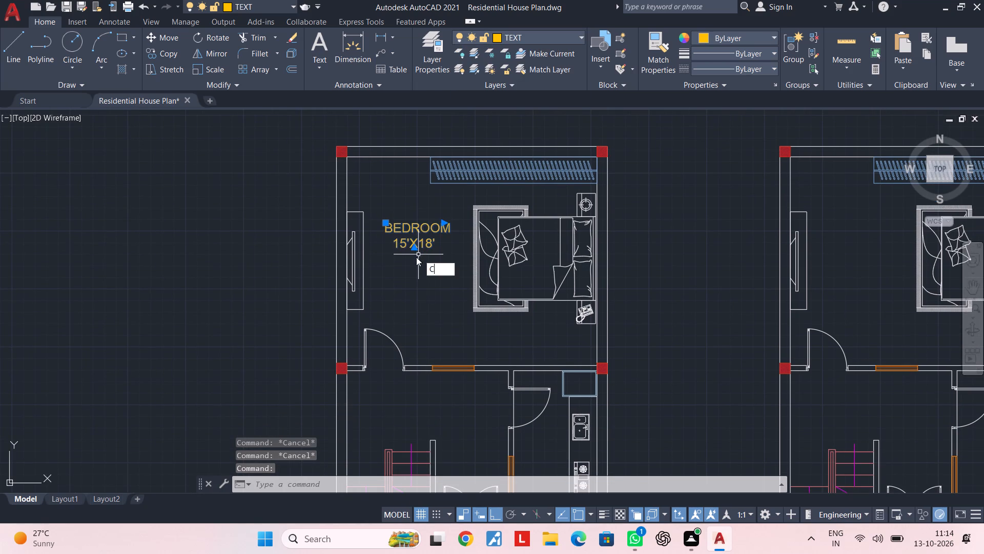
{"action": "key", "text": "o"}
{"action": "key", "text": "space"}
{"action": "left_click", "coordinate": [420, 238]}
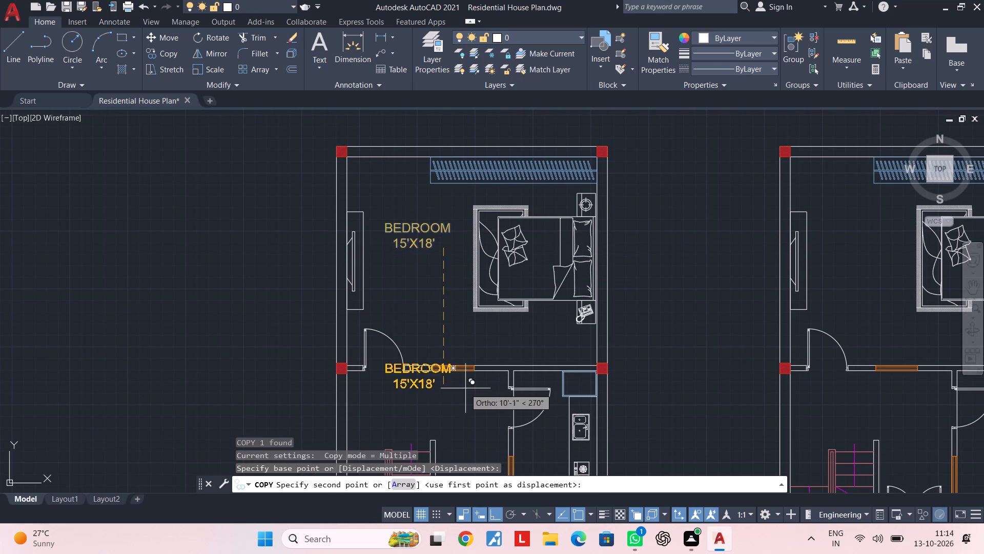
{"action": "scroll", "coordinate": [465, 388], "scroll_direction": "down", "scroll_amount": 1}
{"action": "middle_click_drag", "start_coordinate": [465, 387], "coordinate": [466, 259]}
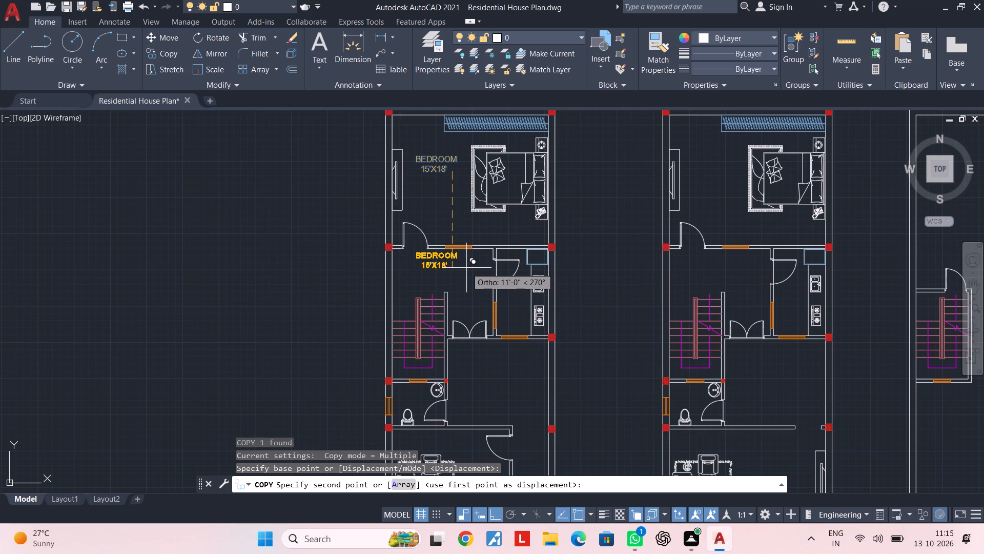
{"action": "middle_click_drag", "start_coordinate": [467, 357], "coordinate": [467, 220]}
{"action": "scroll", "coordinate": [452, 269], "scroll_direction": "up", "scroll_amount": 2}
{"action": "middle_click_drag", "start_coordinate": [401, 265], "coordinate": [437, 247]}
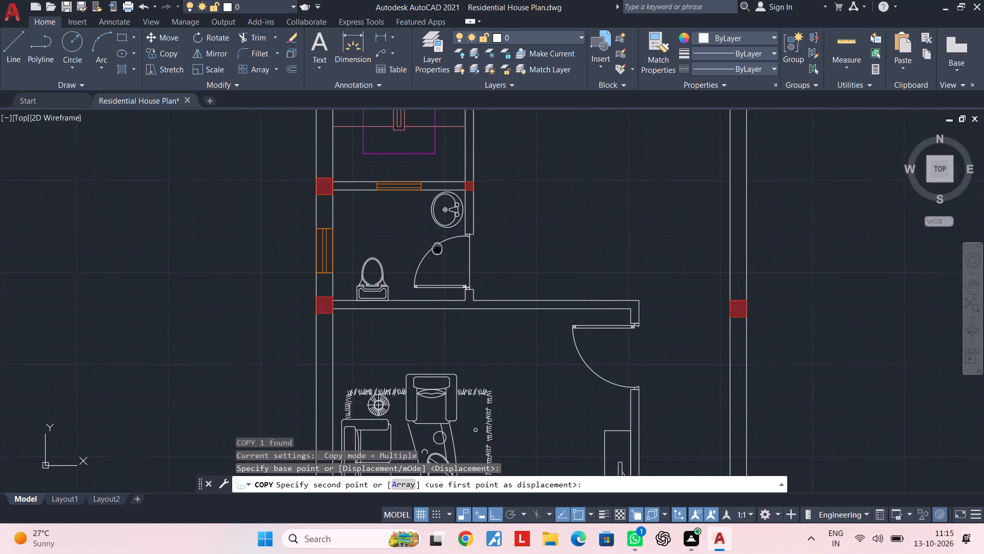
{"action": "middle_click_drag", "start_coordinate": [437, 247], "coordinate": [444, 243]}
{"action": "left_click", "coordinate": [498, 510]}
{"action": "middle_click_drag", "start_coordinate": [396, 283], "coordinate": [430, 344]}
{"action": "scroll", "coordinate": [445, 326], "scroll_direction": "up", "scroll_amount": 2}
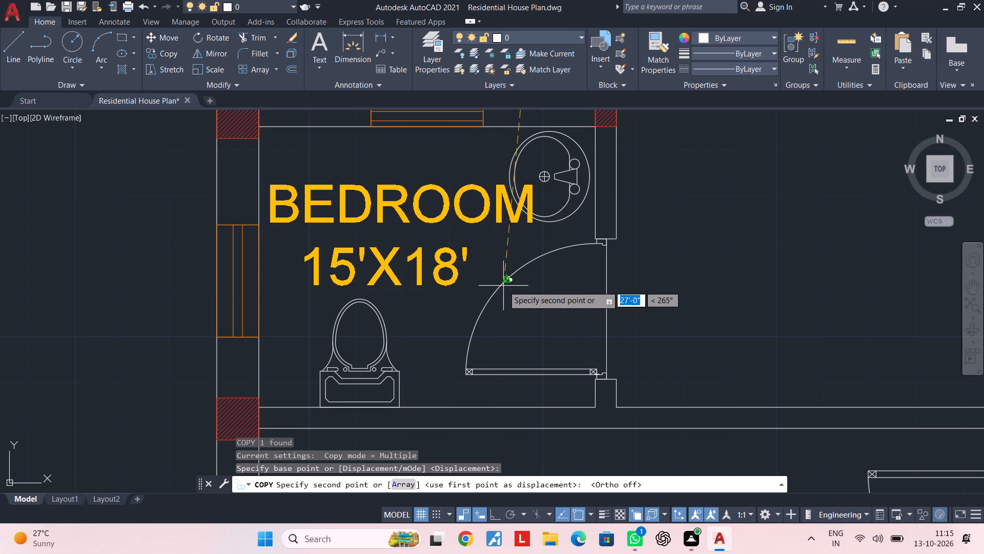
{"action": "left_click", "coordinate": [503, 286]}
Place another copy of the BEDROOM 15'X18' label in the sofa room, between the rug and the TV unit.
{"action": "scroll", "coordinate": [514, 354], "scroll_direction": "down", "scroll_amount": 3}
{"action": "middle_click_drag", "start_coordinate": [514, 354], "coordinate": [512, 229]}
{"action": "middle_click_drag", "start_coordinate": [538, 326], "coordinate": [531, 269]}
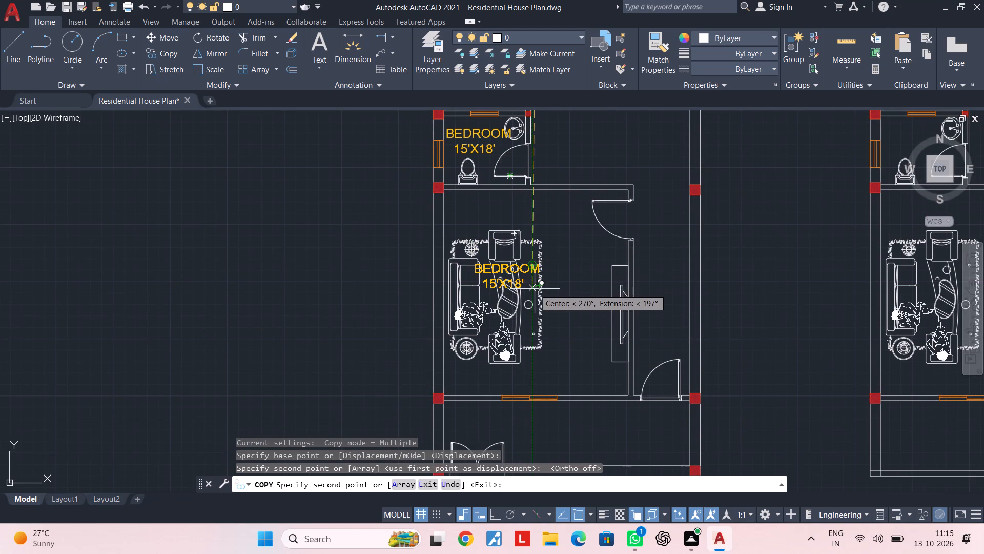
{"action": "middle_click_drag", "start_coordinate": [555, 332], "coordinate": [551, 297]}
{"action": "scroll", "coordinate": [572, 289], "scroll_direction": "up", "scroll_amount": 1}
{"action": "middle_click_drag", "start_coordinate": [593, 284], "coordinate": [584, 324]}
{"action": "scroll", "coordinate": [594, 315], "scroll_direction": "up", "scroll_amount": 1}
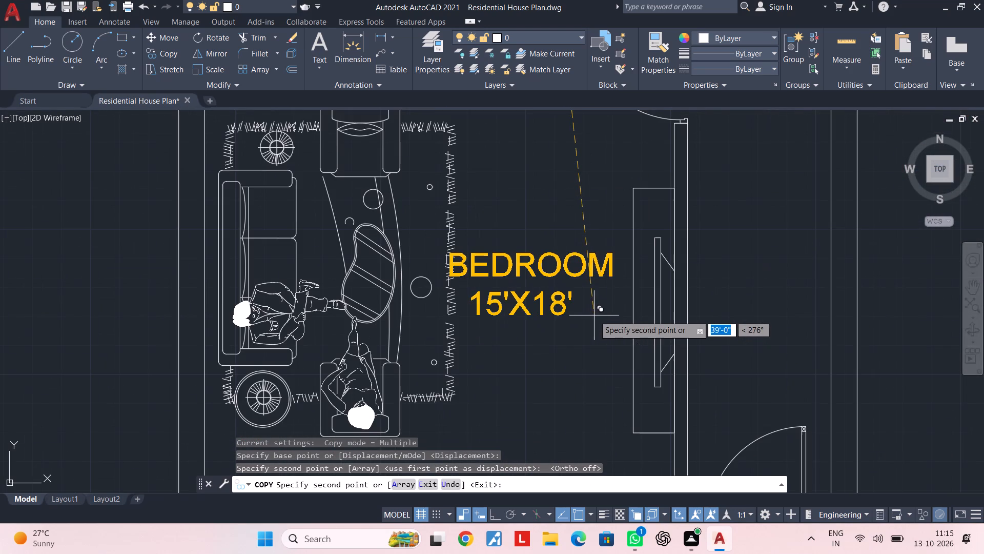
{"action": "left_click", "coordinate": [607, 305]}
{"action": "key", "text": "Escape"}
{"action": "key", "text": "Escape"}
{"action": "key", "text": "Escape"}
{"action": "key", "text": "Escape"}
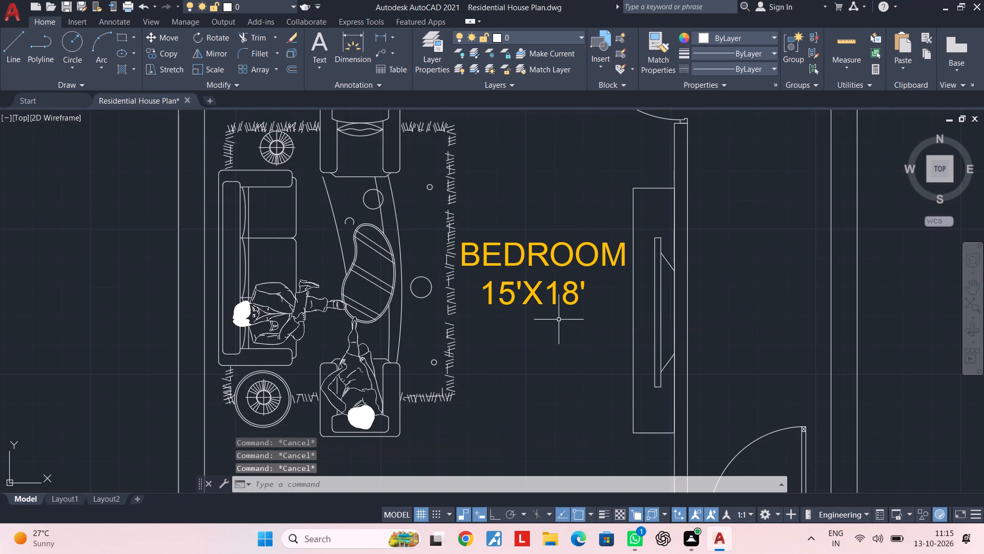
Replace the whole text of the label copied into the bathroom with BATHROOM.
{"action": "scroll", "coordinate": [559, 319], "scroll_direction": "down", "scroll_amount": 3}
{"action": "middle_click_drag", "start_coordinate": [553, 303], "coordinate": [559, 380]}
{"action": "scroll", "coordinate": [494, 293], "scroll_direction": "up", "scroll_amount": 3}
{"action": "double_click", "coordinate": [497, 284]}
{"action": "scroll", "coordinate": [497, 284], "scroll_direction": "up", "scroll_amount": 3}
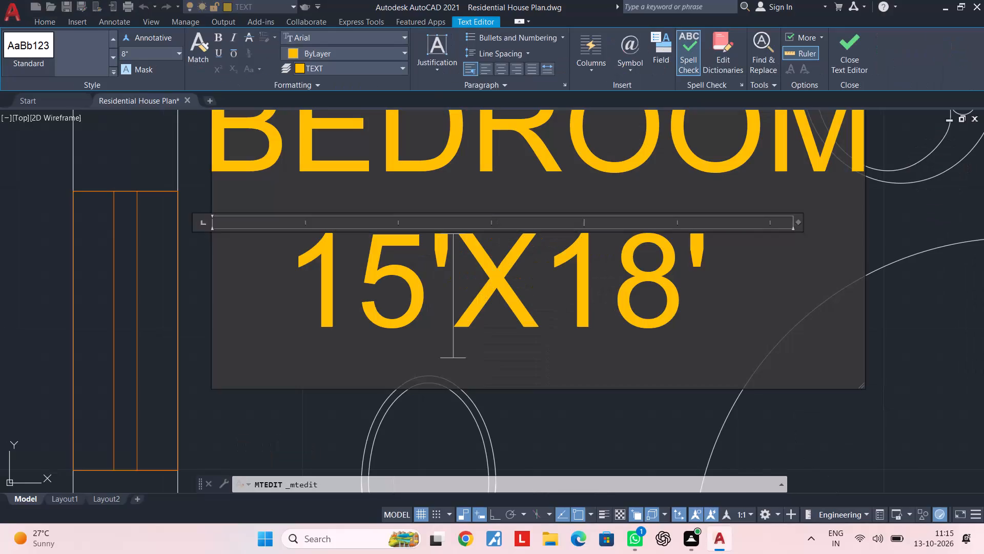
{"action": "scroll", "coordinate": [700, 275], "scroll_direction": "down", "scroll_amount": 3}
{"action": "left_click_drag", "start_coordinate": [712, 278], "coordinate": [625, 262]}
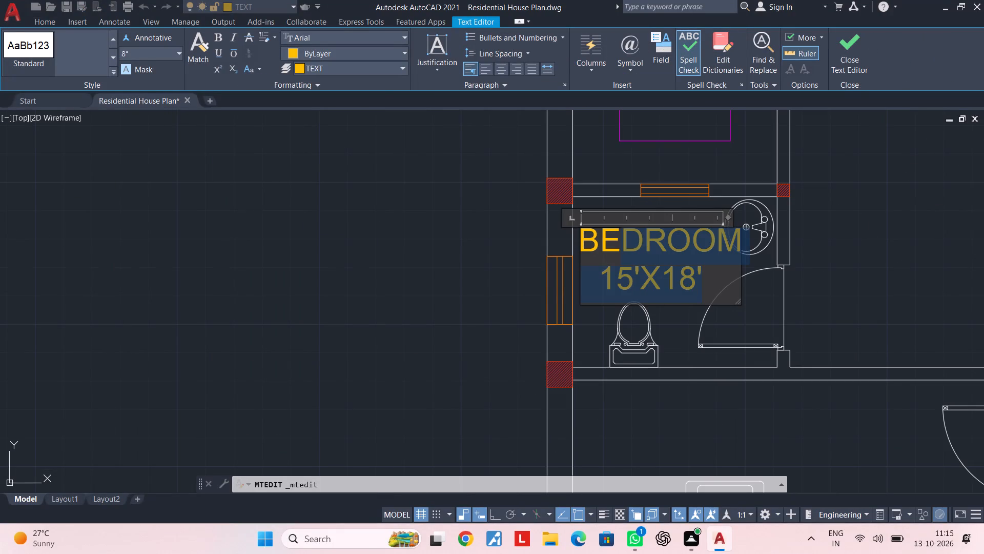
{"action": "left_click_drag", "start_coordinate": [625, 262], "coordinate": [613, 243]}
{"action": "key", "text": "BackSpace"}
{"action": "key", "text": "BackSpace"}
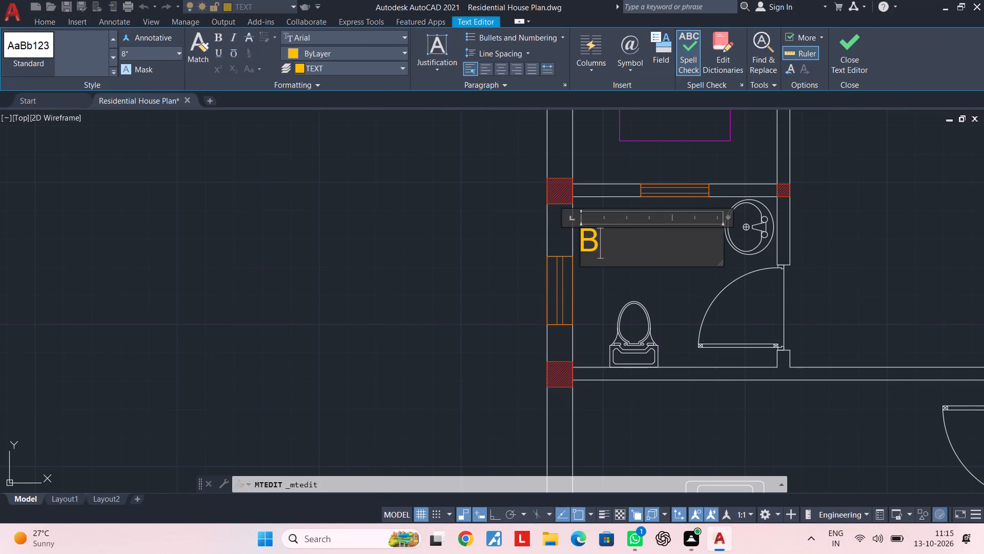
{"action": "type", "text": "ATHROOM"}
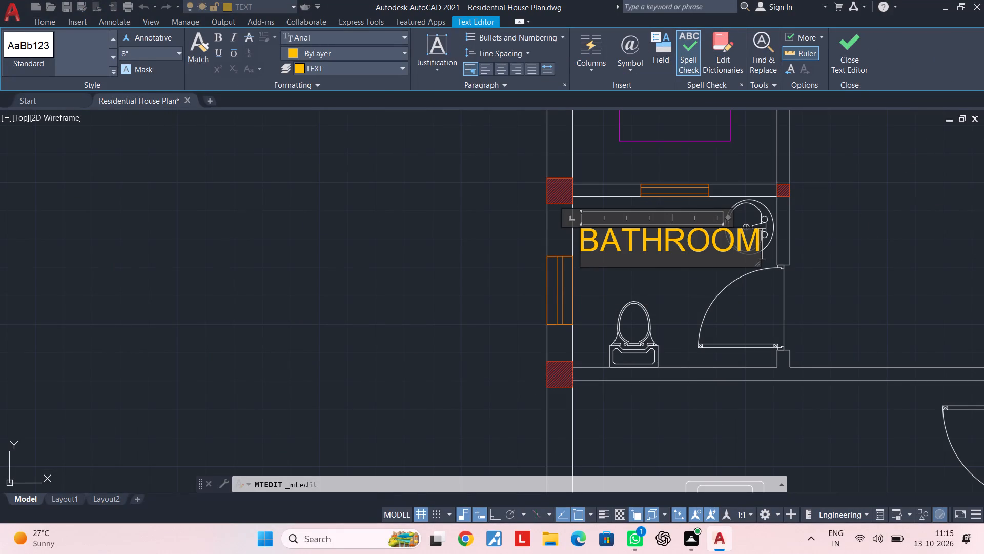
{"action": "left_click", "coordinate": [665, 281]}
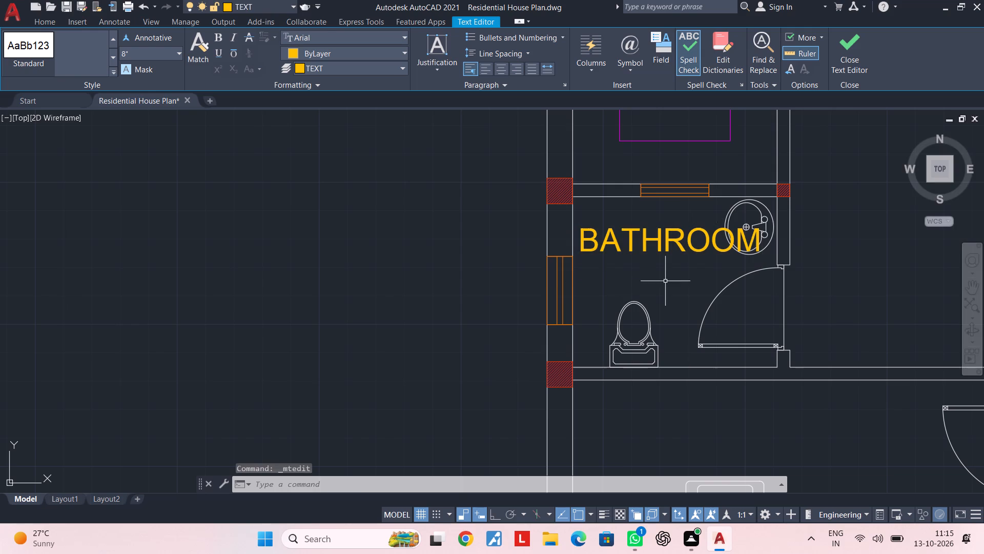
{"action": "key", "text": "Escape"}
{"action": "key", "text": "Escape"}
{"action": "key", "text": "Escape"}
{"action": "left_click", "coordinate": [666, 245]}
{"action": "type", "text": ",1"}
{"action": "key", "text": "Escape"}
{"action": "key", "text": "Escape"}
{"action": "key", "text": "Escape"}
Set the BATHROOM label's text height to 6".
{"action": "left_click", "coordinate": [666, 245]}
{"action": "right_click", "coordinate": [666, 245]}
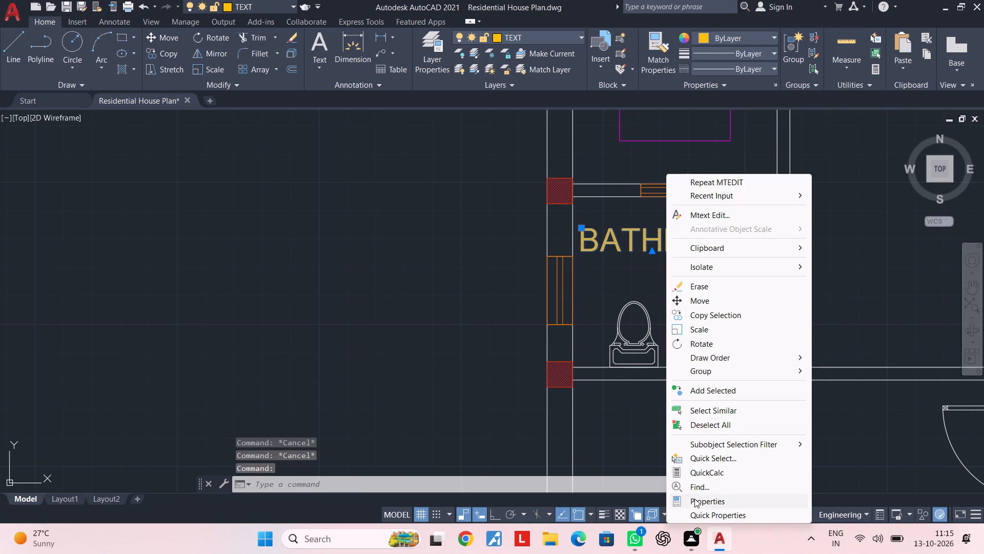
{"action": "left_click", "coordinate": [694, 499]}
{"action": "left_click", "coordinate": [158, 309]}
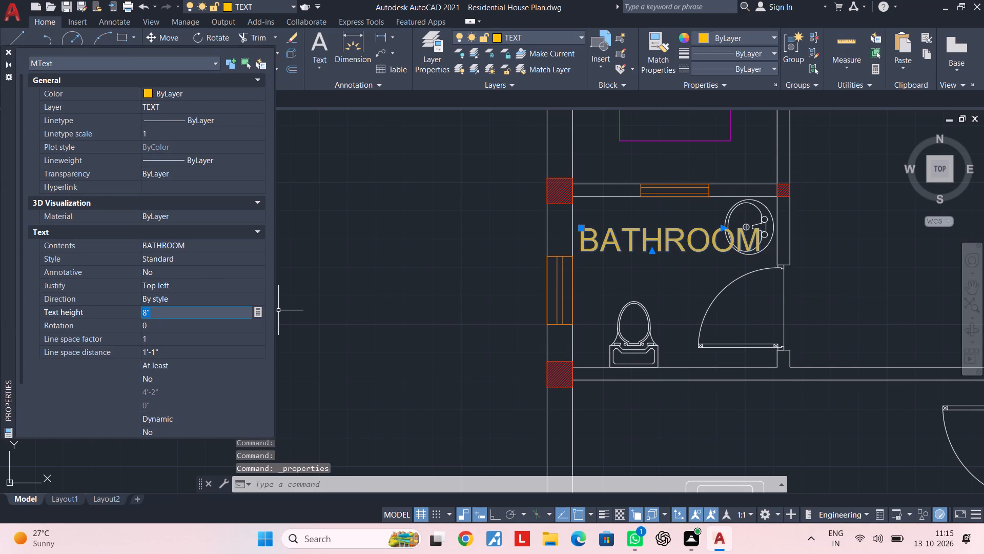
{"action": "key", "text": "BackSpace"}
{"action": "type", "text": "6\""}
{"action": "key", "text": "Return"}
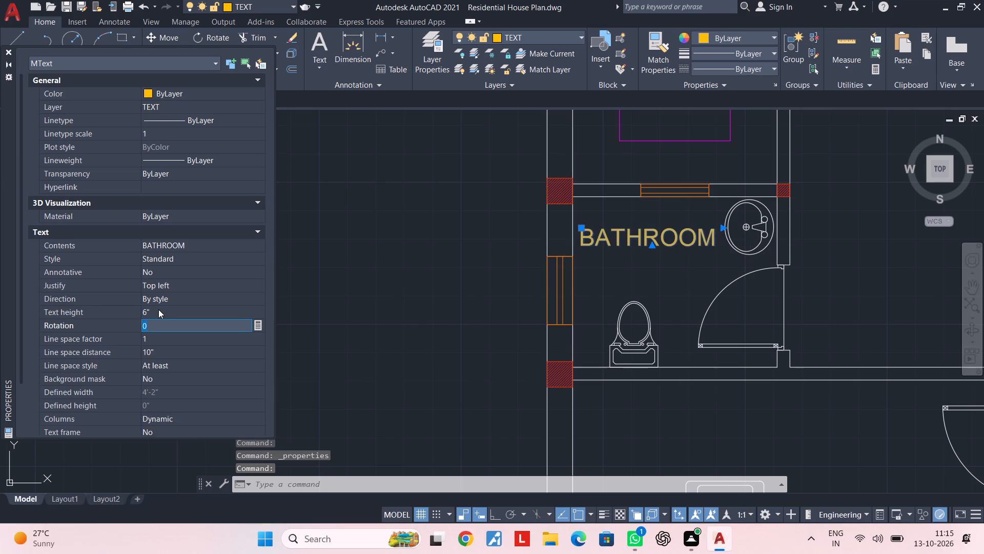
{"action": "left_click", "coordinate": [6, 46]}
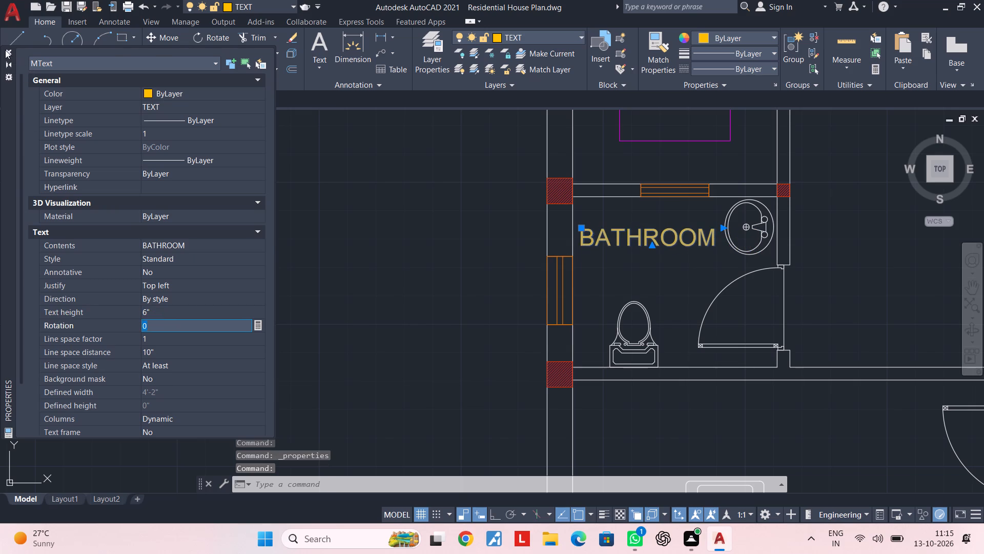
{"action": "left_click", "coordinate": [4, 47]}
{"action": "key", "text": "Escape"}
{"action": "key", "text": "Escape"}
Move the BATHROOM label slightly down and right into the clear space above the toilet, below the washbasin.
{"action": "middle_click_drag", "start_coordinate": [621, 231], "coordinate": [452, 231]}
{"action": "key", "text": "Escape"}
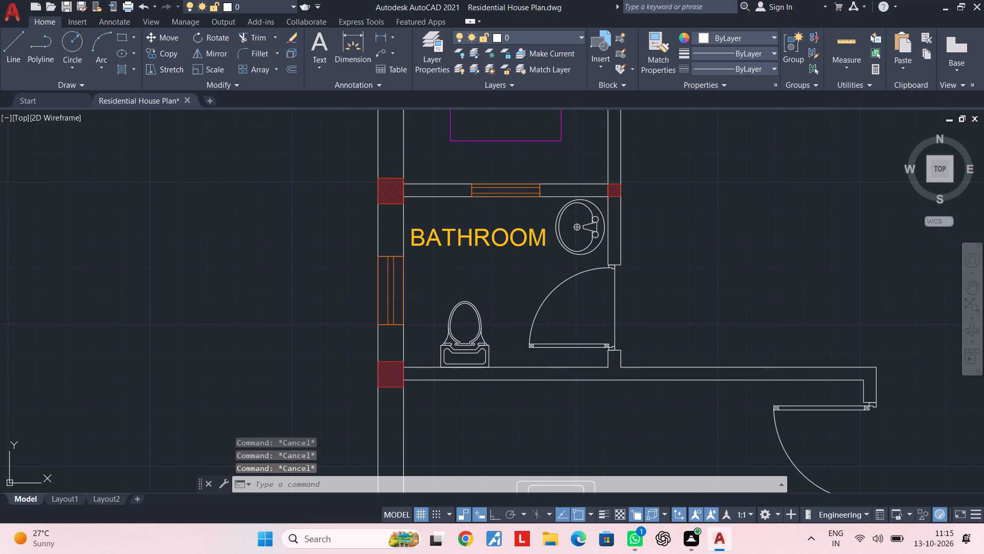
{"action": "left_click", "coordinate": [497, 232]}
{"action": "key", "text": "m"}
{"action": "key", "text": "space"}
{"action": "left_click", "coordinate": [473, 248]}
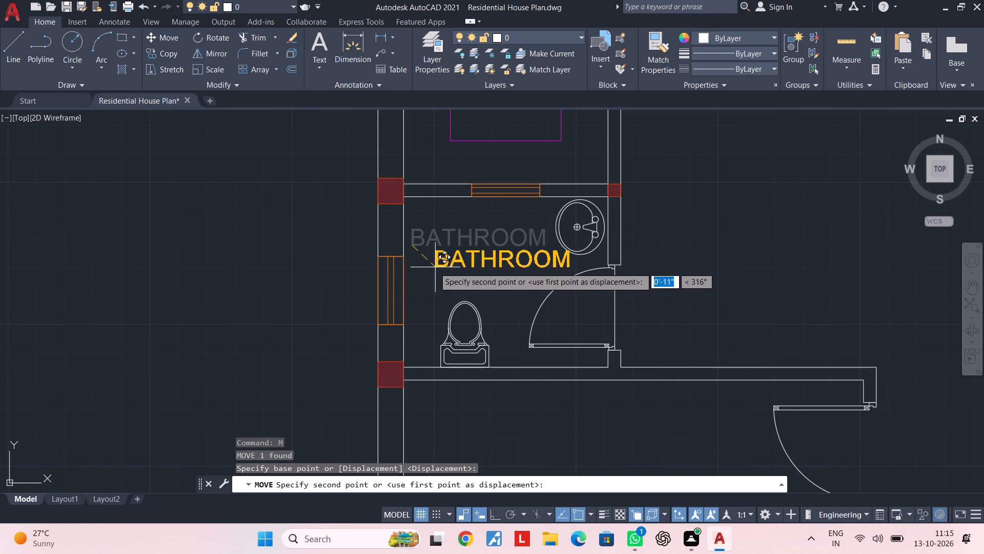
{"action": "scroll", "coordinate": [434, 267], "scroll_direction": "up", "scroll_amount": 1}
{"action": "left_click", "coordinate": [409, 268]}
{"action": "key", "text": "Escape"}
{"action": "scroll", "coordinate": [464, 275], "scroll_direction": "down", "scroll_amount": 1}
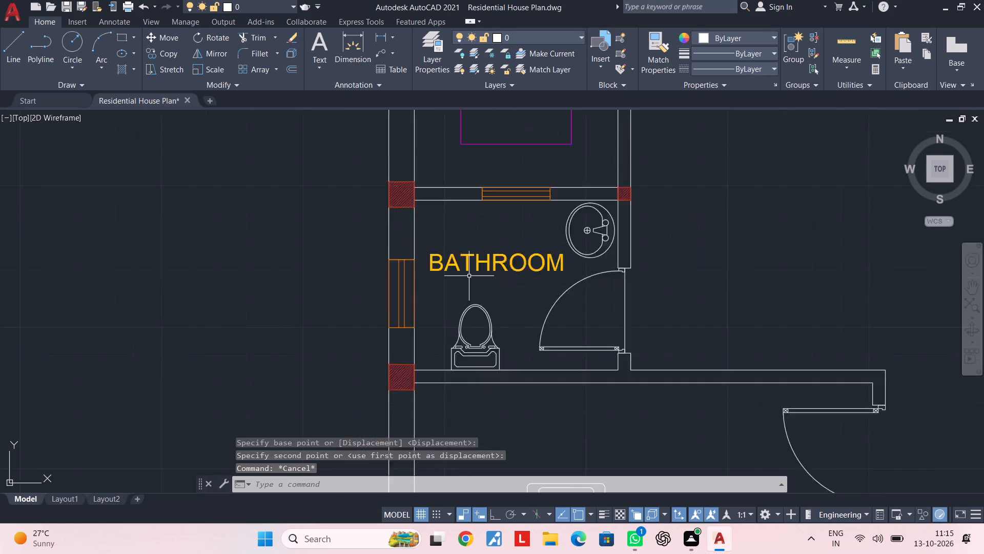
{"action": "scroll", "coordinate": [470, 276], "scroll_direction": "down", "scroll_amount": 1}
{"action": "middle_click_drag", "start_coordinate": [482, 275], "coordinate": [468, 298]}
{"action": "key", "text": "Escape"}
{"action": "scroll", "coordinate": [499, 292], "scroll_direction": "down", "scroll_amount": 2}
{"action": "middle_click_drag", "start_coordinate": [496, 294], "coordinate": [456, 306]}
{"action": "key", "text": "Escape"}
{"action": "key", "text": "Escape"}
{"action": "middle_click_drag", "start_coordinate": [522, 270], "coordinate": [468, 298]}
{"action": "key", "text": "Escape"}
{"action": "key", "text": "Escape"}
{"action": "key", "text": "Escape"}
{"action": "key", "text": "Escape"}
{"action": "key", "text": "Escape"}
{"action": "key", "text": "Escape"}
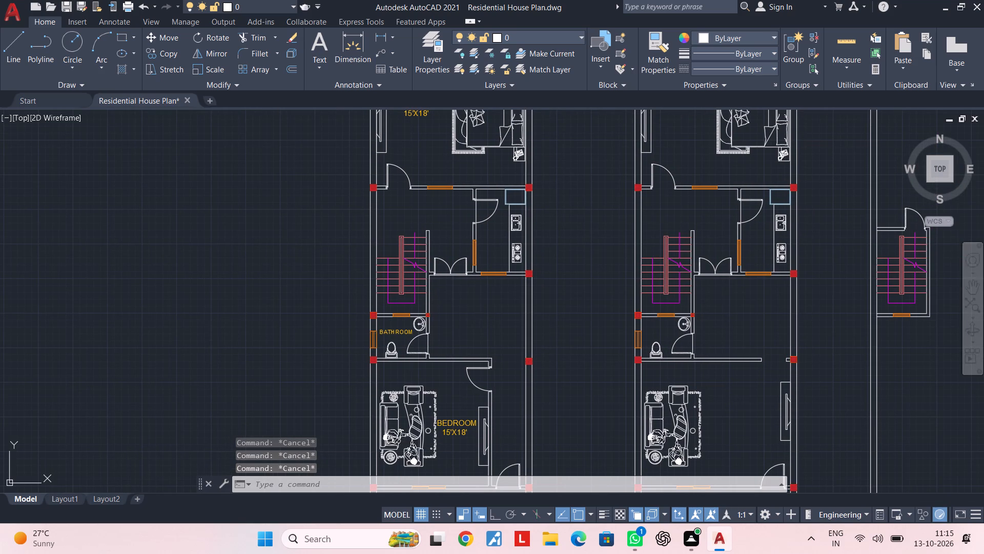
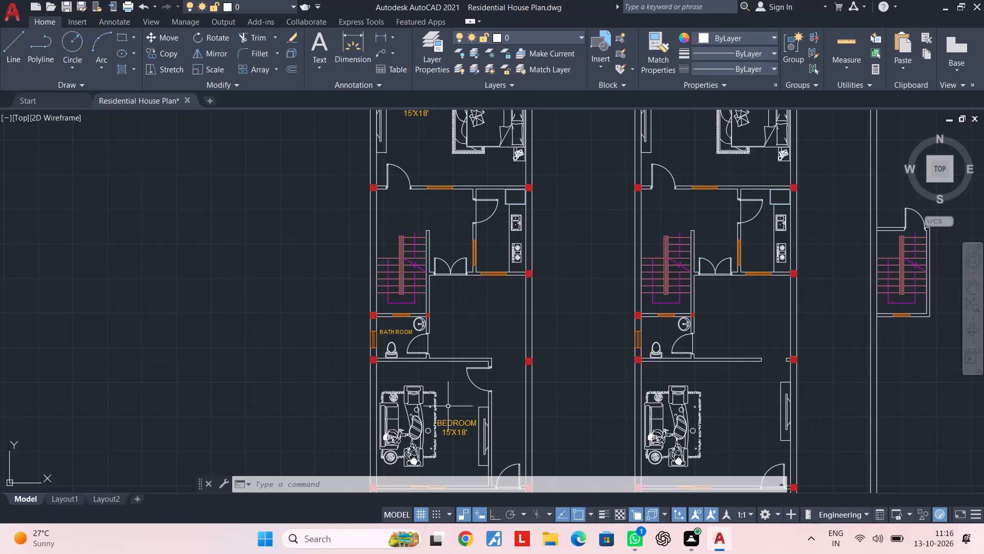
Change BEDROOM to LIVING ROOM in the label copied into the sofa room, widening its text frame to fit one line.
{"action": "middle_click_drag", "start_coordinate": [476, 394], "coordinate": [485, 256]}
{"action": "middle_click_drag", "start_coordinate": [462, 301], "coordinate": [471, 288]}
{"action": "scroll", "coordinate": [471, 288], "scroll_direction": "up", "scroll_amount": 1}
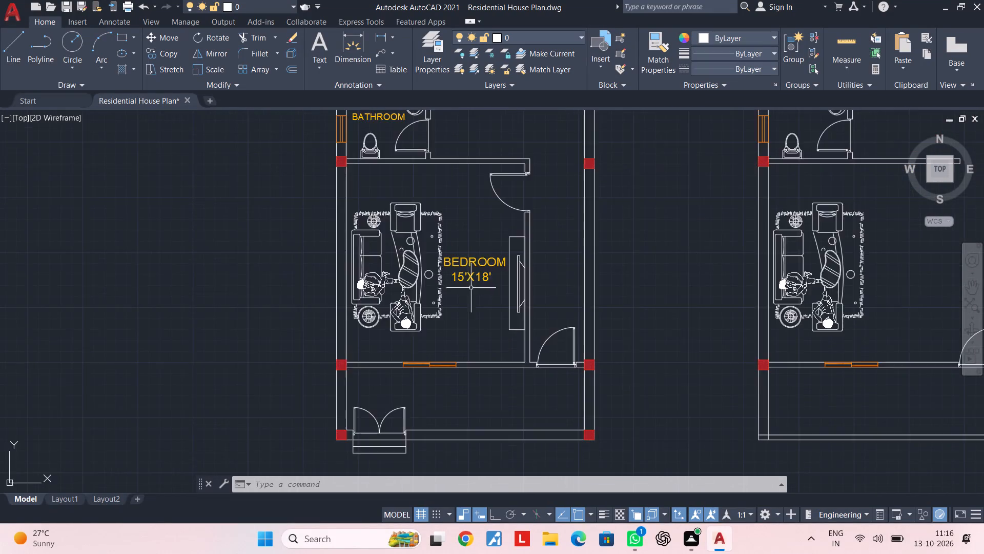
{"action": "scroll", "coordinate": [468, 288], "scroll_direction": "up", "scroll_amount": 2}
{"action": "double_click", "coordinate": [465, 264]}
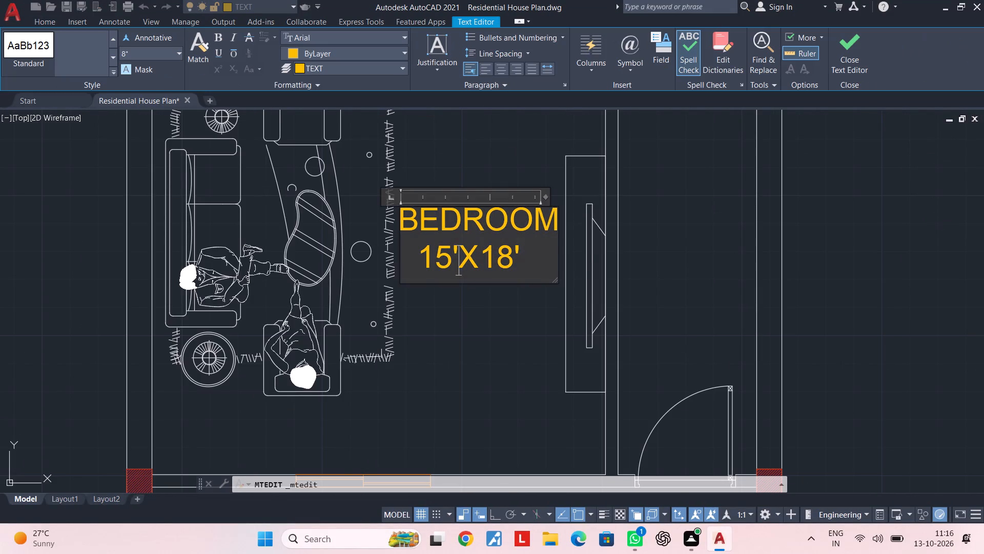
{"action": "middle_click_drag", "start_coordinate": [481, 269], "coordinate": [480, 298]}
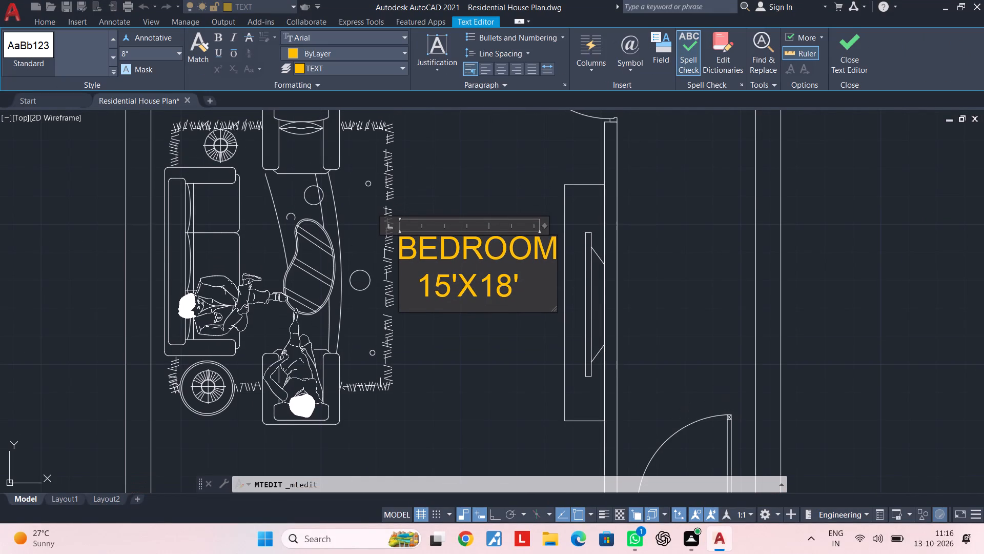
{"action": "left_click", "coordinate": [461, 254]}
{"action": "key", "text": "BackSpace"}
{"action": "key", "text": "BackSpace"}
{"action": "key", "text": "BackSpace"}
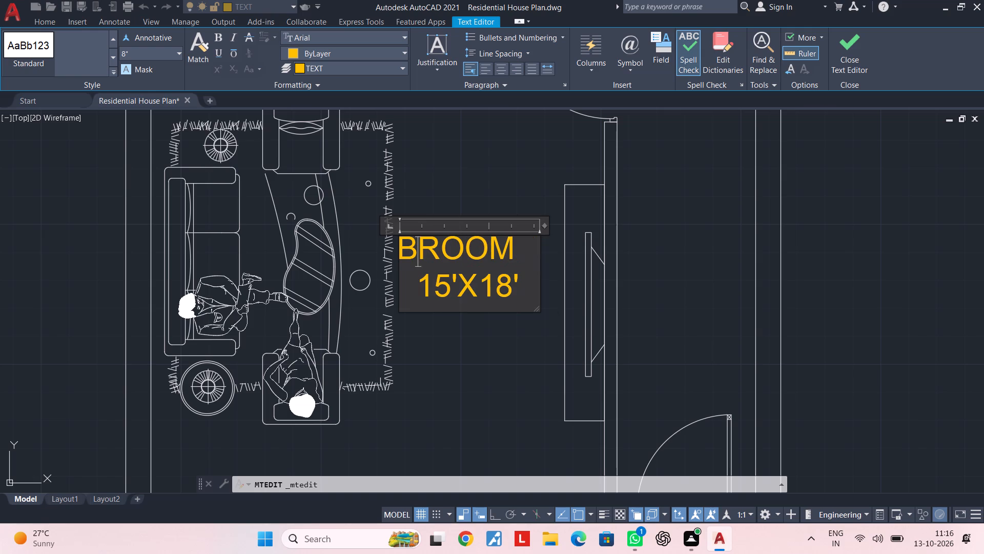
{"action": "type", "text": "LIVIN"}
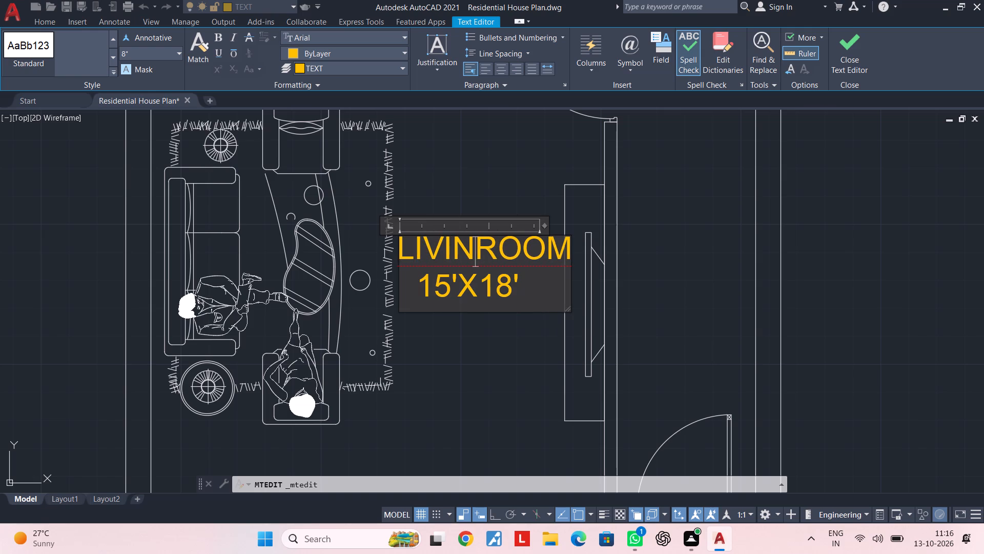
{"action": "key", "text": "g"}
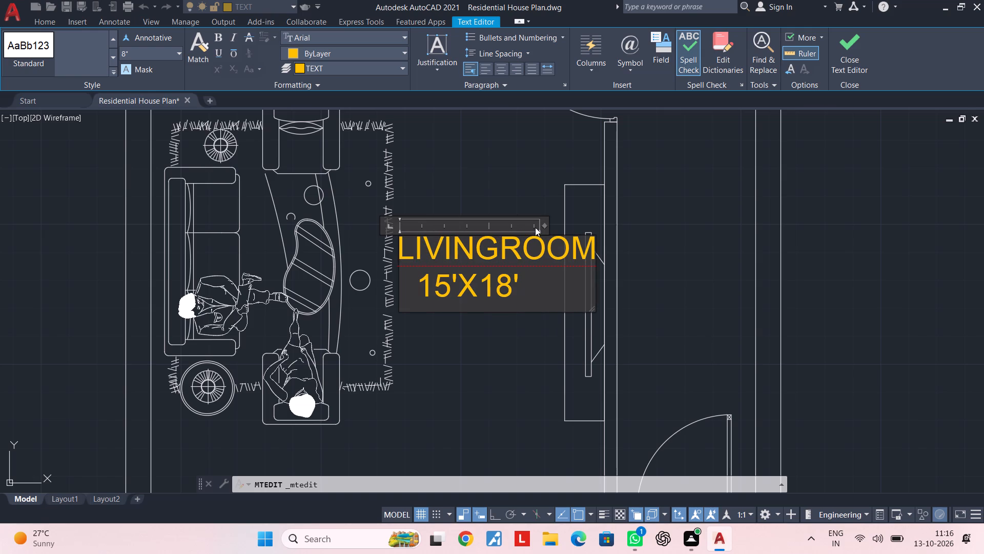
{"action": "left_click_drag", "start_coordinate": [544, 225], "coordinate": [670, 219]}
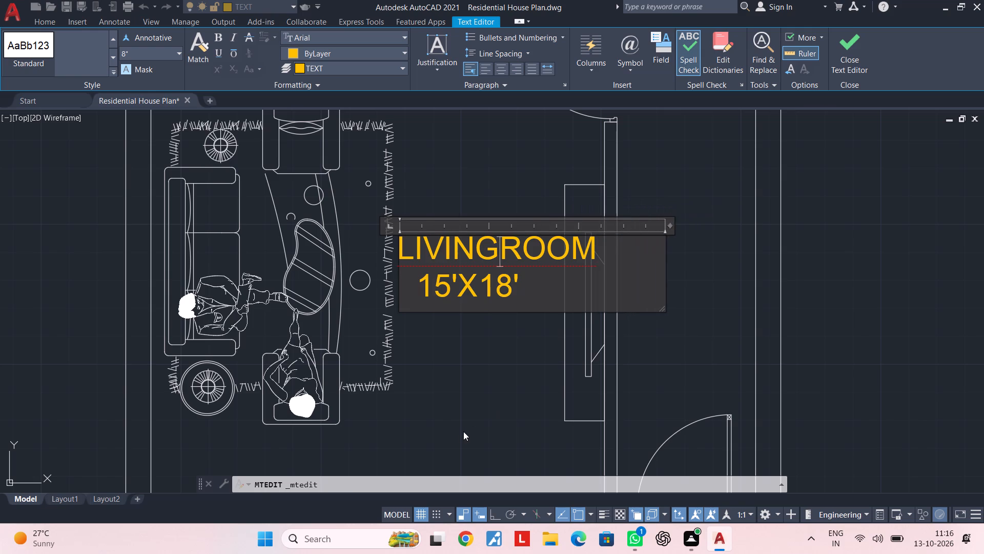
{"action": "scroll", "coordinate": [456, 431], "scroll_direction": "down", "scroll_amount": 2}
{"action": "middle_click_drag", "start_coordinate": [461, 421], "coordinate": [485, 378]}
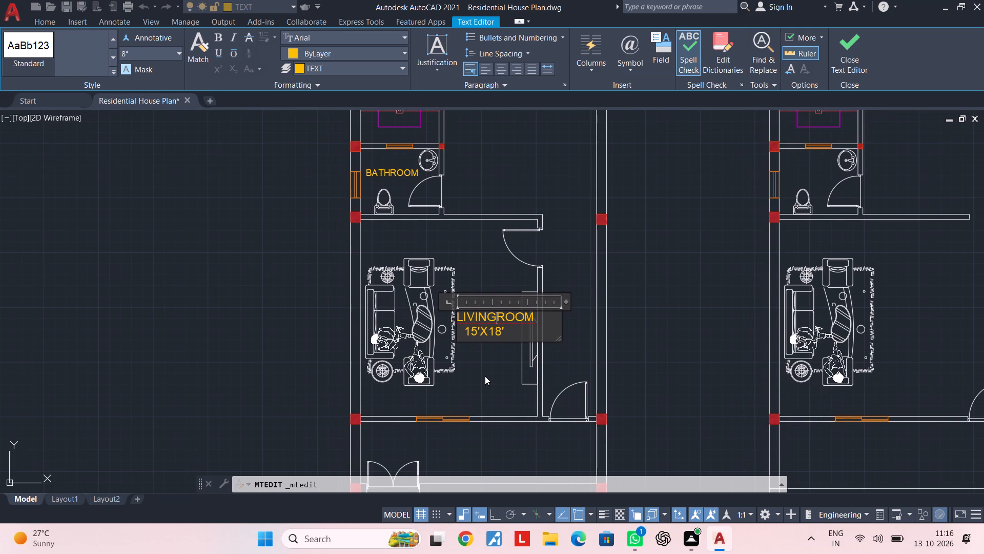
{"action": "scroll", "coordinate": [506, 341], "scroll_direction": "up", "scroll_amount": 3}
{"action": "key", "text": "space"}
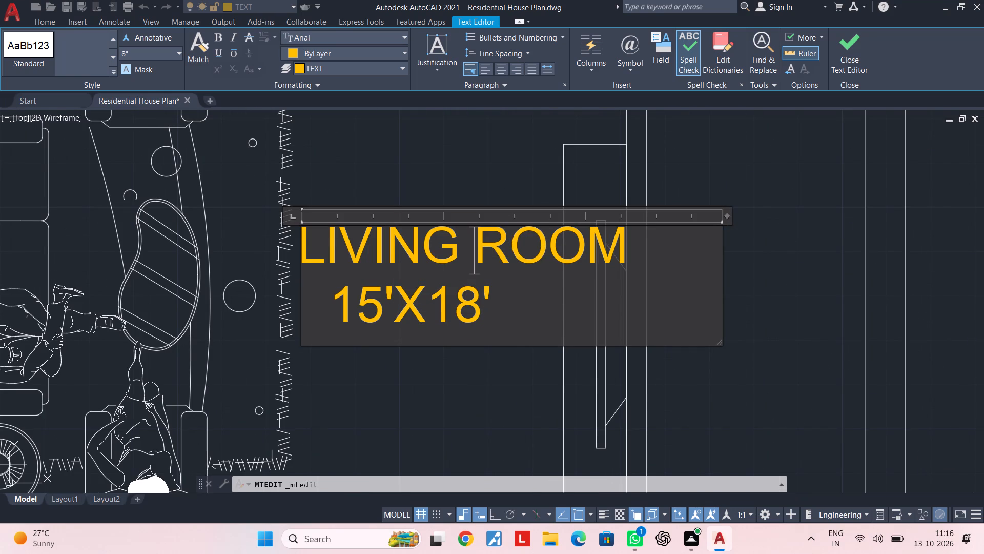
Change the LIVING ROOM label's size line to 15'X13'6" and indent it by two more spaces beneath the name.
{"action": "left_click", "coordinate": [491, 311]}
{"action": "key", "text": "BackSpace"}
{"action": "key", "text": "BackSpace"}
{"action": "key", "text": "BackSpace"}
{"action": "type", "text": "13'"}
{"action": "type", "text": "6\""}
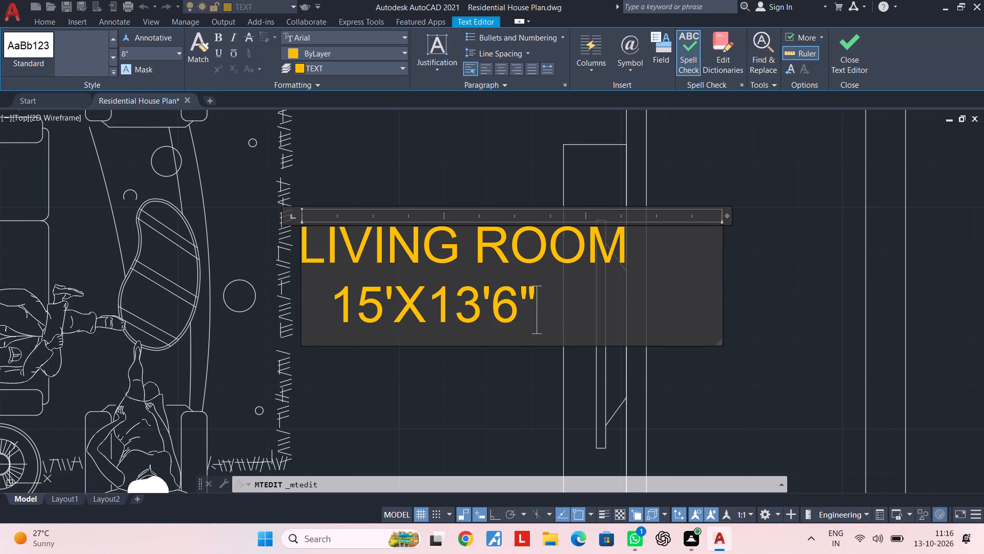
{"action": "left_click", "coordinate": [339, 323]}
{"action": "key", "text": "space"}
{"action": "key", "text": "space"}
{"action": "left_click", "coordinate": [441, 389]}
{"action": "scroll", "coordinate": [441, 389], "scroll_direction": "down", "scroll_amount": 3}
{"action": "middle_click_drag", "start_coordinate": [441, 389], "coordinate": [507, 345]}
{"action": "key", "text": "Escape"}
{"action": "key", "text": "Escape"}
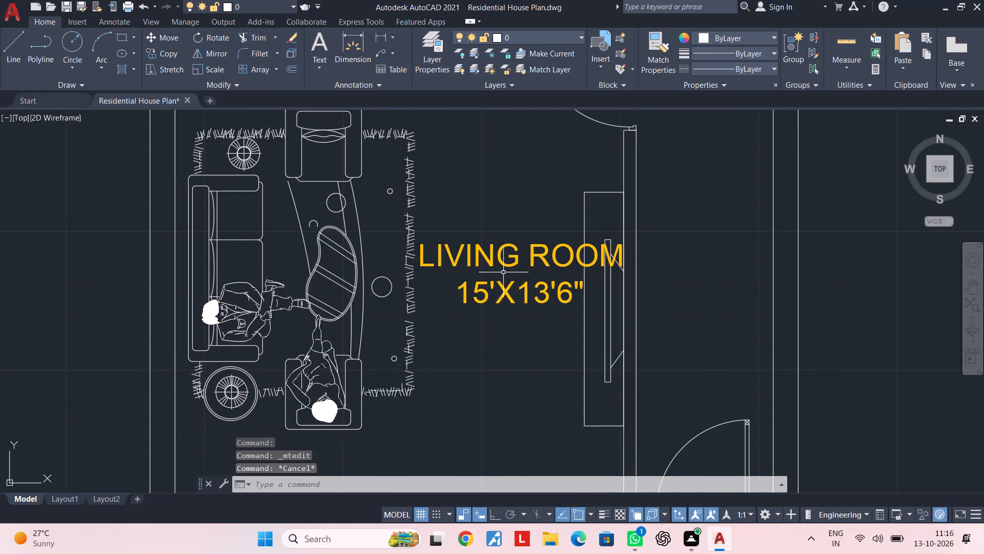
Move the LIVING ROOM label down into the clear space below the rug and TV unit, just above the window wall.
{"action": "left_click", "coordinate": [503, 272]}
{"action": "left_click", "coordinate": [487, 302]}
{"action": "scroll", "coordinate": [488, 327], "scroll_direction": "down", "scroll_amount": 2}
{"action": "middle_click_drag", "start_coordinate": [488, 328], "coordinate": [499, 274]}
{"action": "key", "text": "m"}
{"action": "key", "text": "space"}
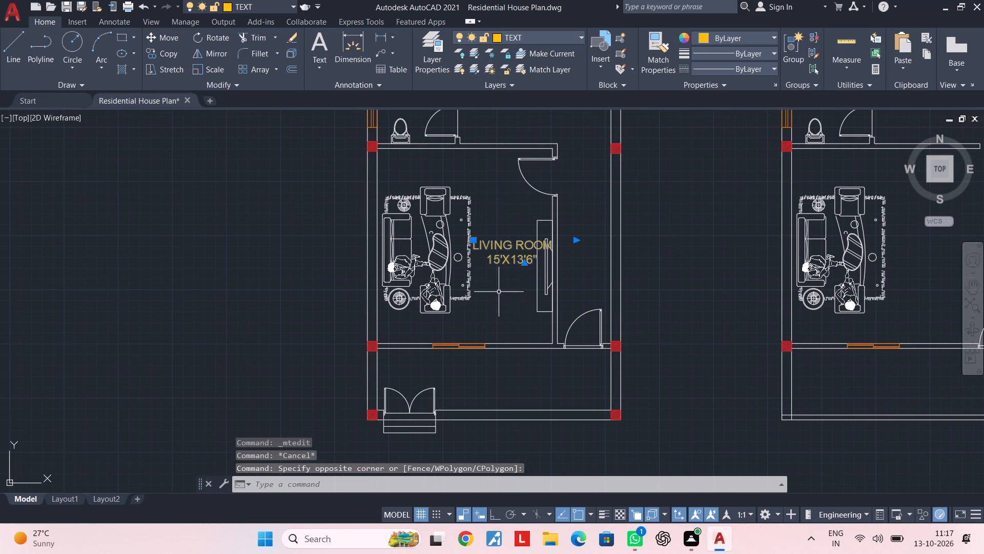
{"action": "left_click", "coordinate": [503, 257]}
{"action": "scroll", "coordinate": [464, 330], "scroll_direction": "up", "scroll_amount": 2}
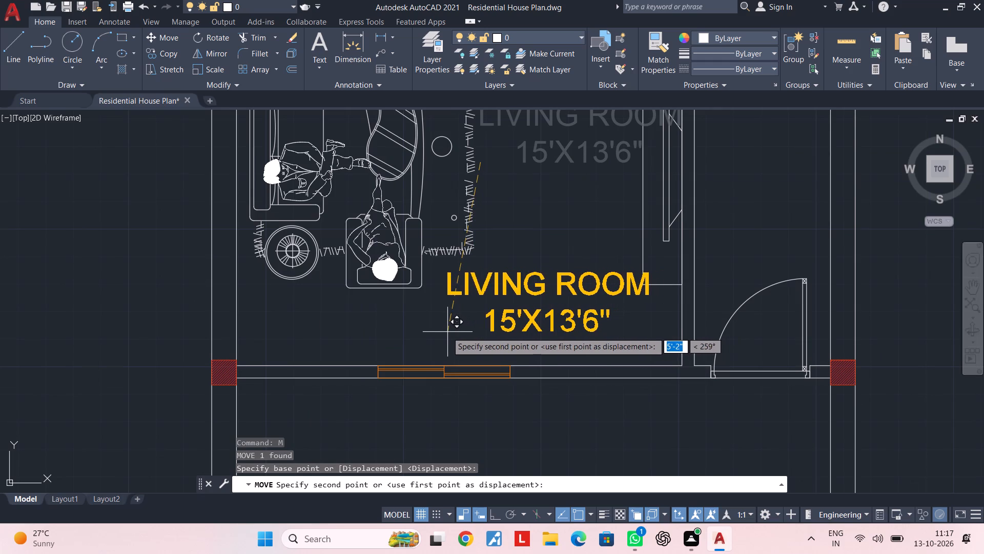
{"action": "left_click", "coordinate": [424, 328]}
{"action": "key", "text": "Escape"}
{"action": "scroll", "coordinate": [466, 320], "scroll_direction": "down", "scroll_amount": 2}
{"action": "middle_click_drag", "start_coordinate": [466, 320], "coordinate": [460, 333]}
{"action": "key", "text": "Escape"}
{"action": "scroll", "coordinate": [505, 312], "scroll_direction": "down", "scroll_amount": 2}
{"action": "middle_click_drag", "start_coordinate": [505, 312], "coordinate": [495, 337]}
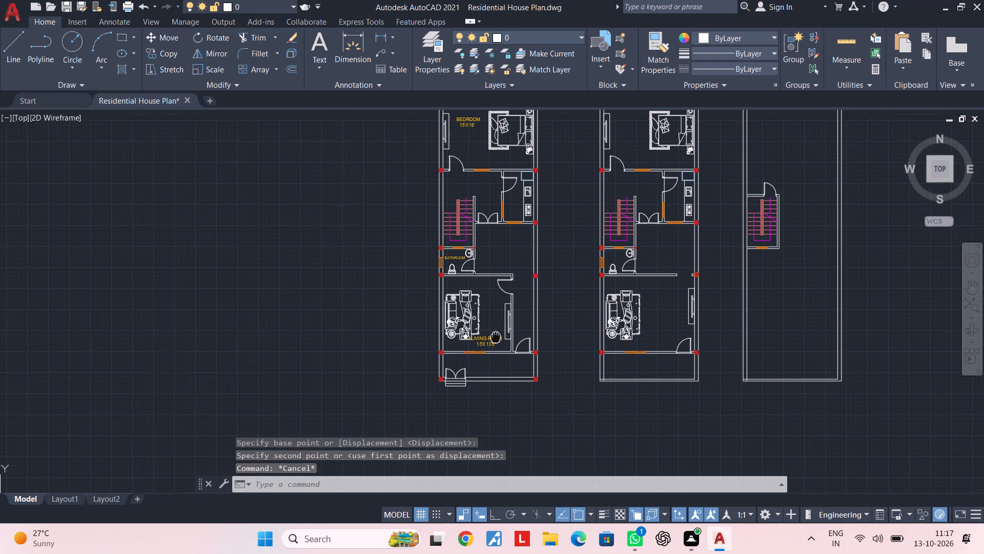
{"action": "middle_click_drag", "start_coordinate": [495, 337], "coordinate": [495, 339]}
{"action": "key", "text": "Escape"}
{"action": "key", "text": "Escape"}
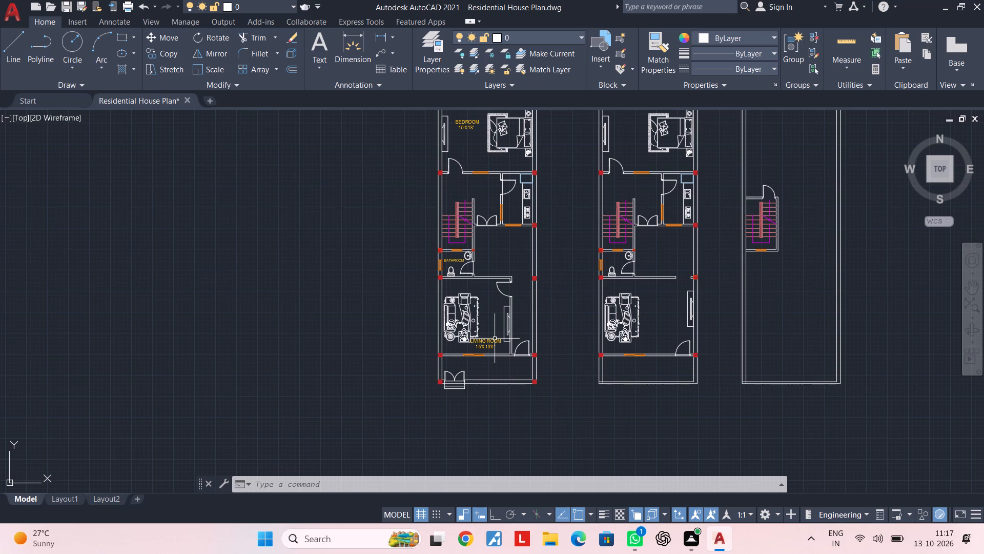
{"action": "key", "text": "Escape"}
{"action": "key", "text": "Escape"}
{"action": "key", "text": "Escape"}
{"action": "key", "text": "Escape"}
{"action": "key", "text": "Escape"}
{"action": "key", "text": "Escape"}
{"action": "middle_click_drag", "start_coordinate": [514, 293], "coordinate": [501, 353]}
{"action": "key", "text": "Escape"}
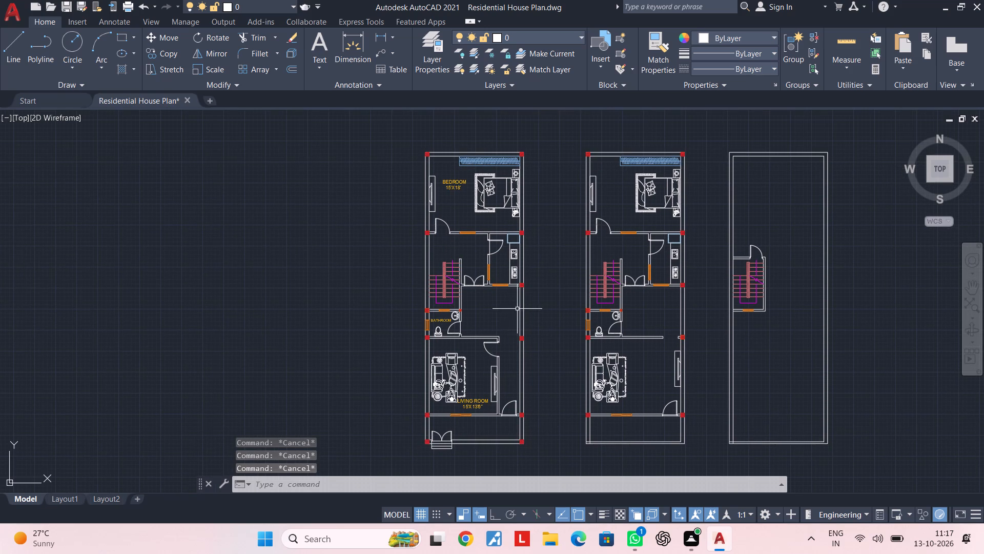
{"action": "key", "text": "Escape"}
Copy the BEDROOM 15'X18' label into the empty space outside the plan, to the left of the bedroom.
{"action": "middle_click_drag", "start_coordinate": [482, 323], "coordinate": [459, 389]}
{"action": "scroll", "coordinate": [429, 233], "scroll_direction": "up", "scroll_amount": 3}
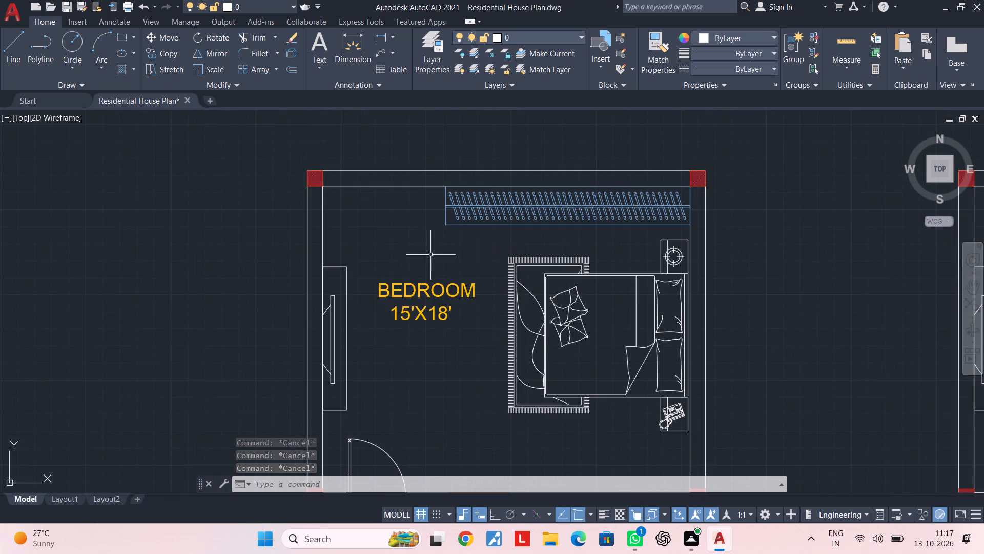
{"action": "left_click", "coordinate": [427, 295]}
{"action": "key", "text": "c"}
{"action": "key", "text": "o"}
{"action": "key", "text": "space"}
{"action": "left_click", "coordinate": [418, 318]}
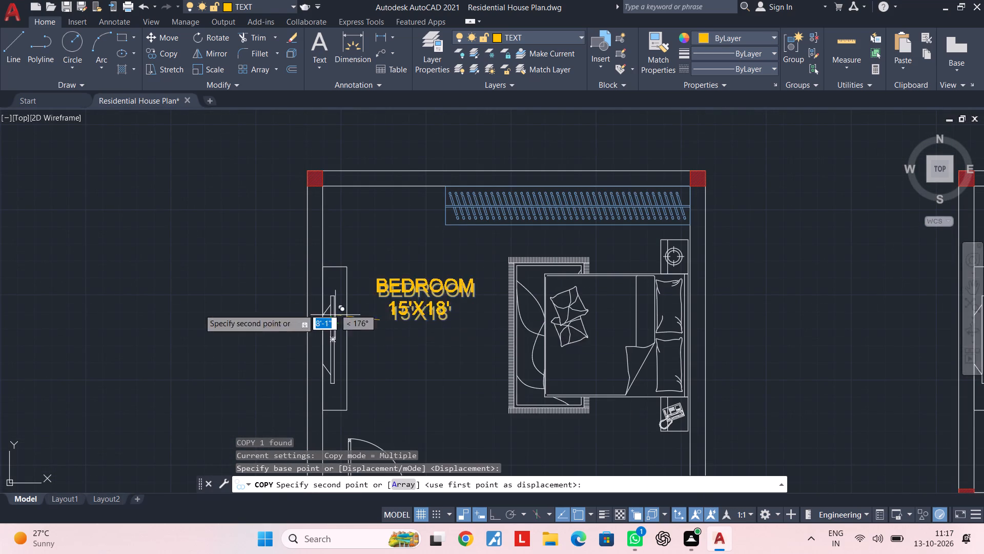
{"action": "middle_click_drag", "start_coordinate": [199, 302], "coordinate": [487, 289]}
{"action": "left_click", "coordinate": [415, 301]}
{"action": "key", "text": "Escape"}
{"action": "key", "text": "Escape"}
Replace the whole text of the copied label outside the plan with KITCHEN and an indented second line 10'X6'.
{"action": "double_click", "coordinate": [452, 269]}
{"action": "scroll", "coordinate": [475, 280], "scroll_direction": "up", "scroll_amount": 3}
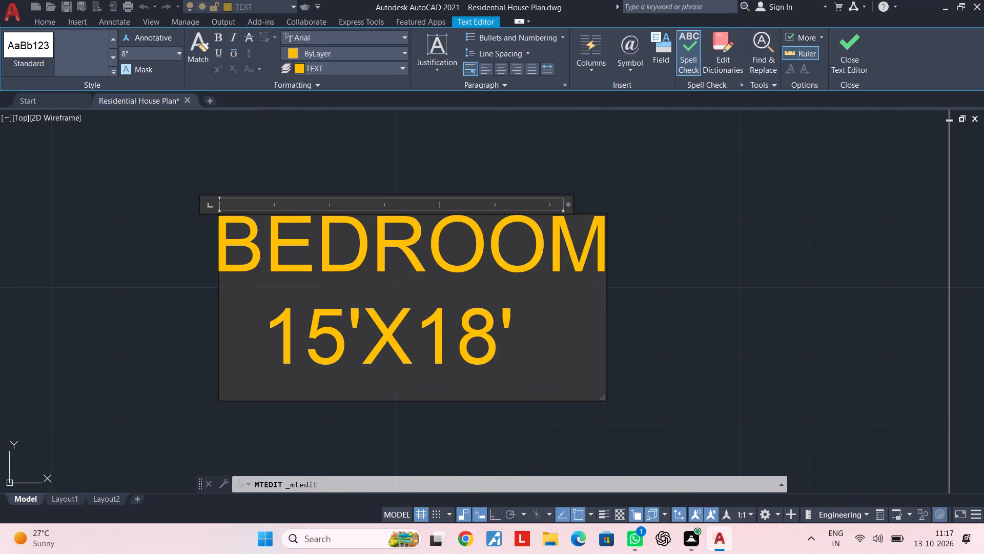
{"action": "left_click_drag", "start_coordinate": [516, 301], "coordinate": [319, 255]}
{"action": "left_click_drag", "start_coordinate": [546, 352], "coordinate": [281, 262]}
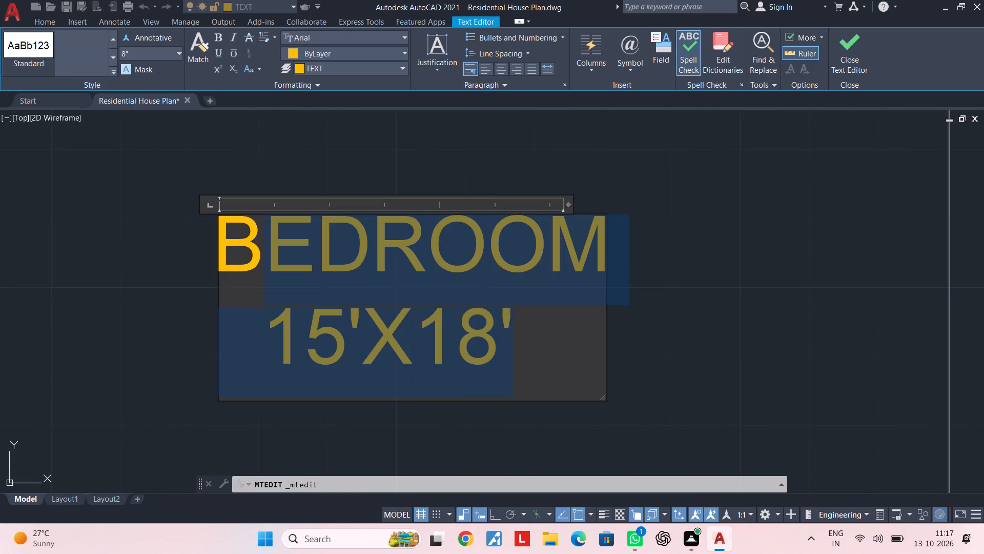
{"action": "left_click_drag", "start_coordinate": [281, 262], "coordinate": [263, 258]}
{"action": "key", "text": "BackSpace"}
{"action": "key", "text": "BackSpace"}
{"action": "type", "text": "KITCHEN"}
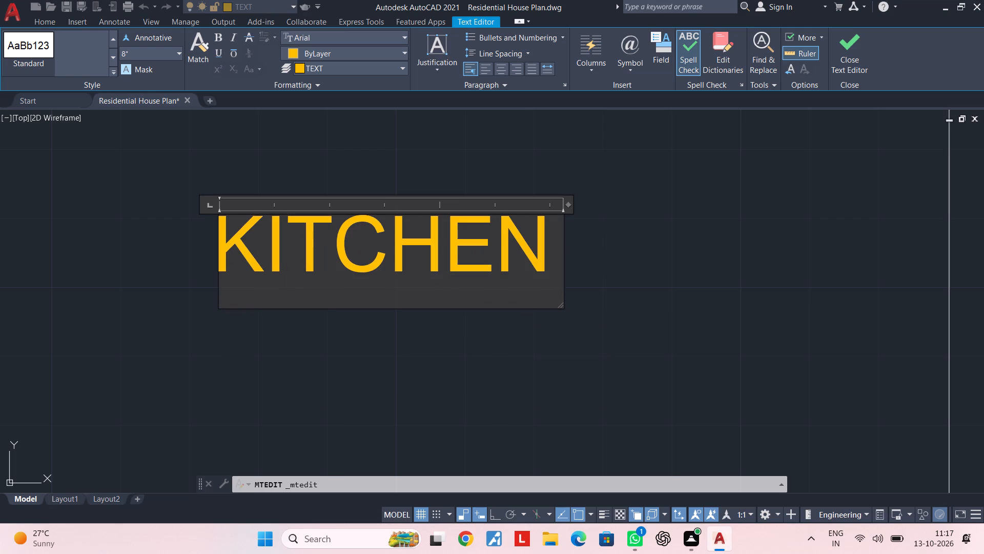
{"action": "key", "text": "Return"}
{"action": "key", "text": "space"}
{"action": "key", "text": "space"}
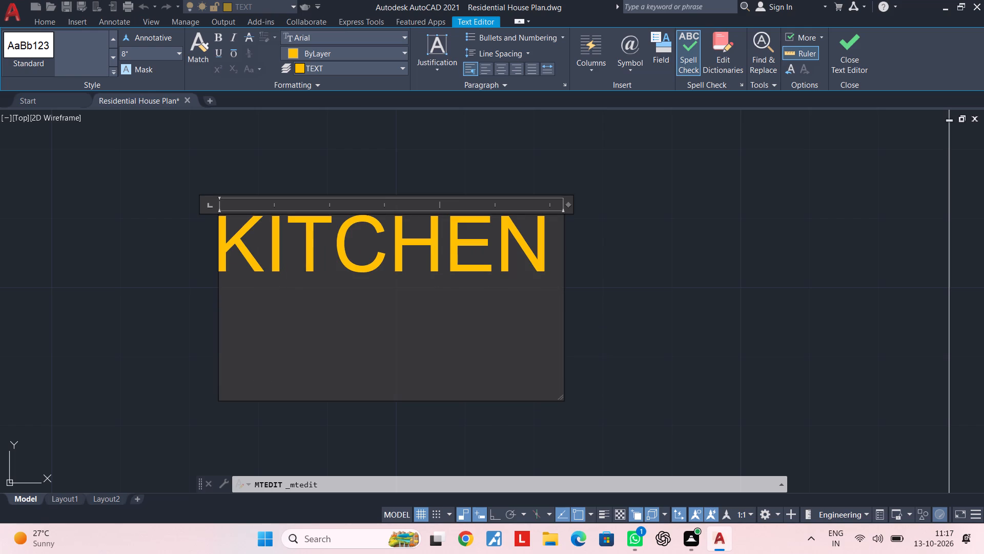
{"action": "type", "text": "10'"}
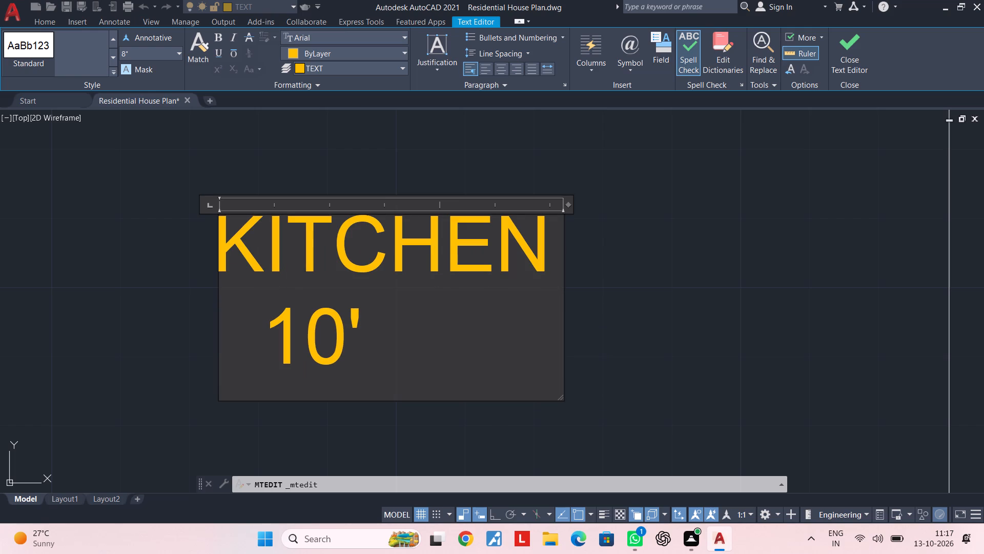
{"action": "type", "text": "X6'"}
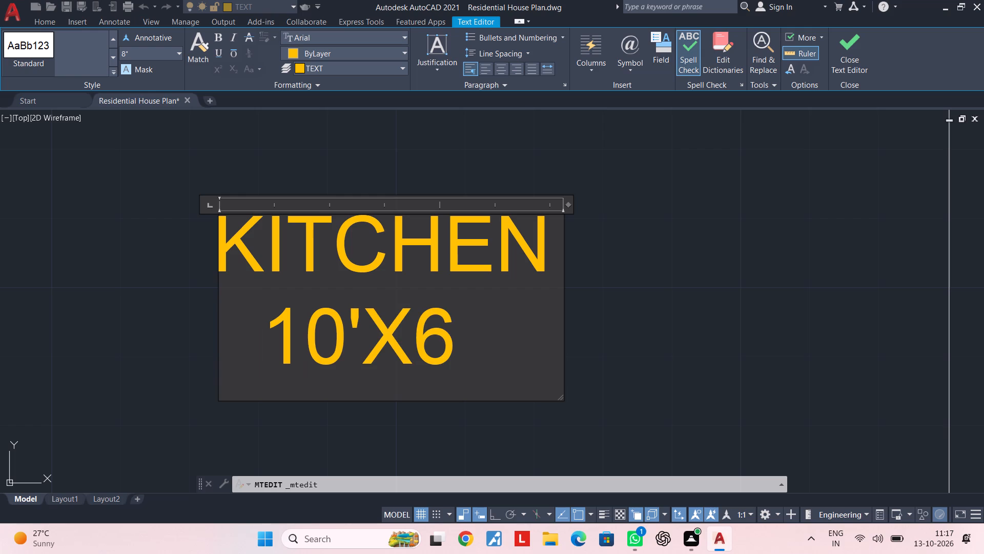
{"action": "left_click", "coordinate": [649, 384]}
{"action": "scroll", "coordinate": [658, 383], "scroll_direction": "down", "scroll_amount": 2}
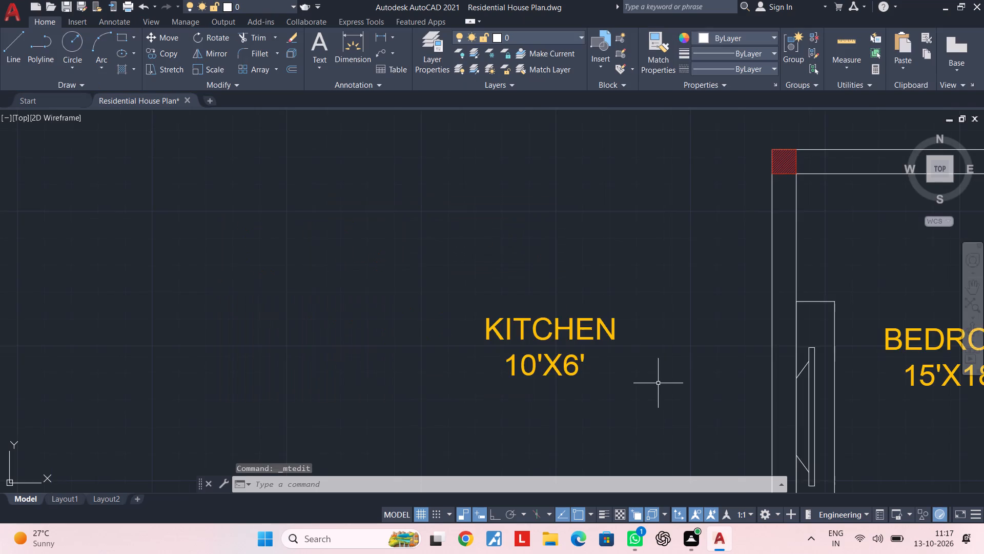
Rotate the KITCHEN label to 270° so its text reads vertically downward.
{"action": "scroll", "coordinate": [643, 368], "scroll_direction": "down", "scroll_amount": 2}
{"action": "middle_click_drag", "start_coordinate": [626, 354], "coordinate": [609, 336]}
{"action": "key", "text": "Escape"}
{"action": "left_click", "coordinate": [647, 287]}
{"action": "key", "text": "Escape"}
{"action": "left_click", "coordinate": [526, 383]}
{"action": "key", "text": "Escape"}
{"action": "key", "text": "Escape"}
{"action": "left_click_drag", "start_coordinate": [643, 306], "coordinate": [643, 306]}
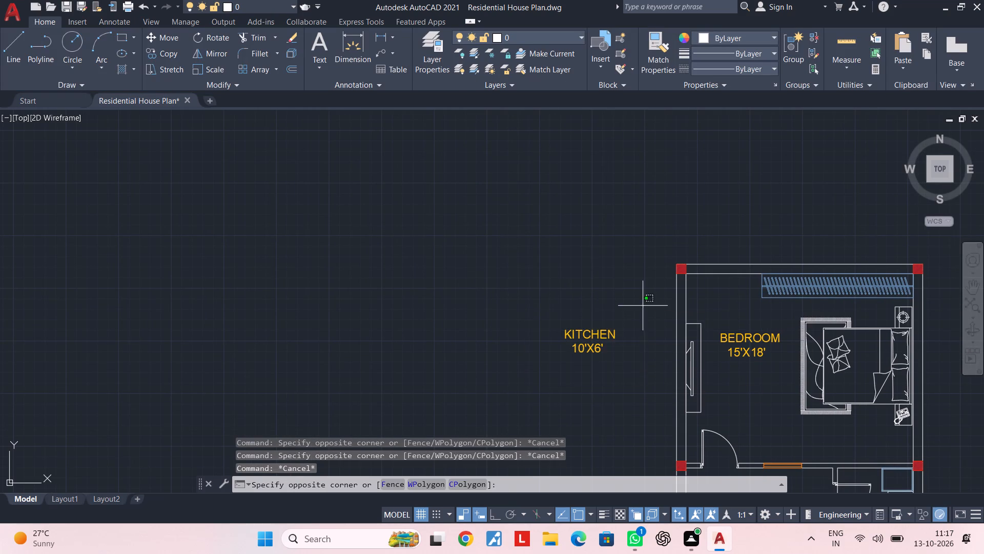
{"action": "left_click_drag", "start_coordinate": [643, 306], "coordinate": [630, 308]}
{"action": "left_click", "coordinate": [522, 366]}
{"action": "type", "text": "RO"}
{"action": "key", "text": "space"}
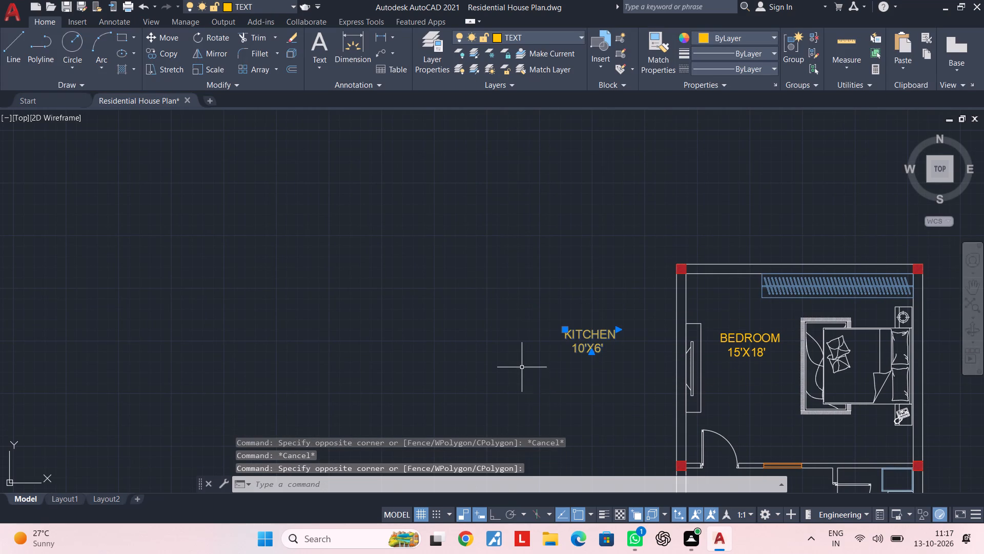
{"action": "left_click", "coordinate": [507, 308]}
{"action": "left_click", "coordinate": [507, 331]}
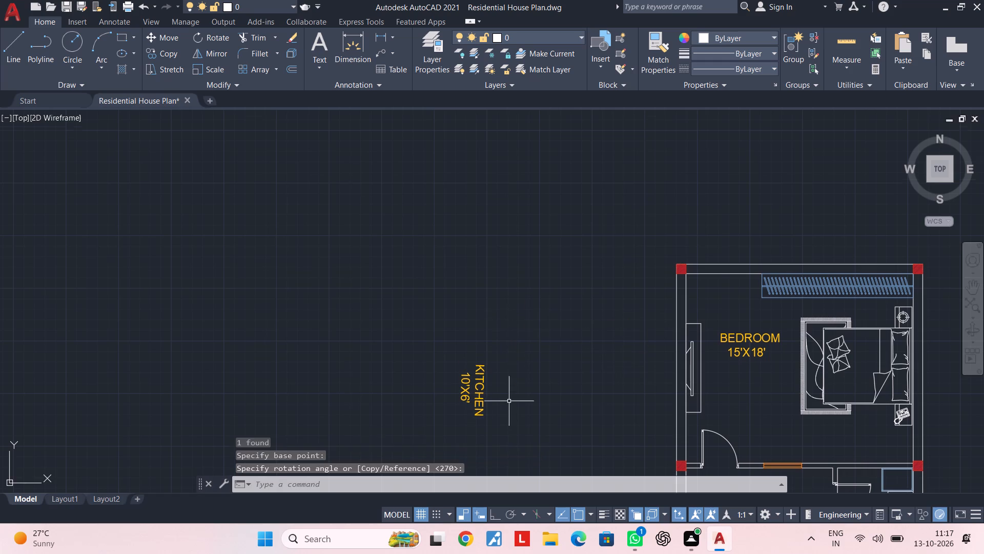
Move the rotated KITCHEN label into the first plan's kitchen, in the clear floor space beside the sink and stove counter.
{"action": "middle_click_drag", "start_coordinate": [509, 394], "coordinate": [511, 326]}
{"action": "key", "text": "Escape"}
{"action": "left_click_drag", "start_coordinate": [521, 284], "coordinate": [517, 292]}
{"action": "left_click", "coordinate": [428, 360]}
{"action": "key", "text": "m"}
{"action": "key", "text": "space"}
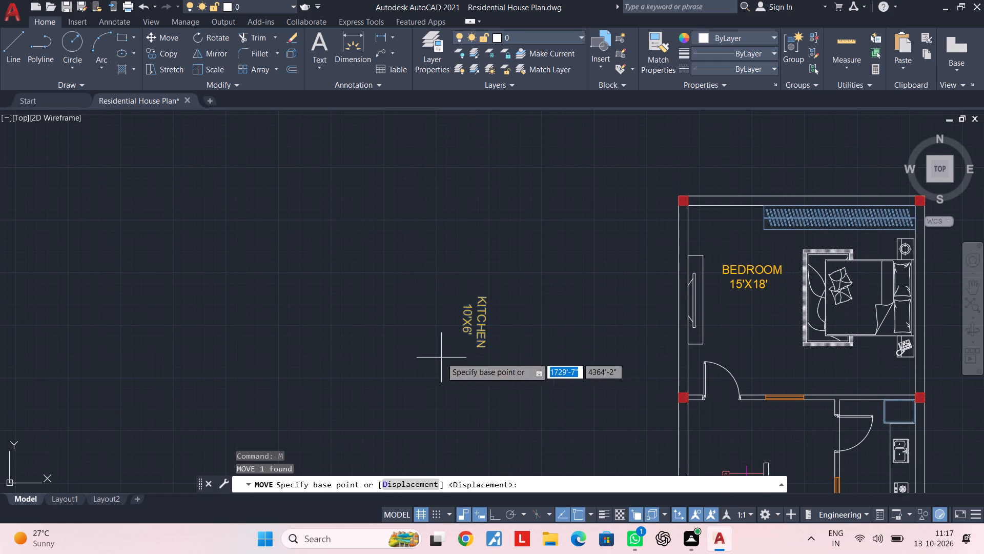
{"action": "left_click", "coordinate": [482, 324]}
{"action": "scroll", "coordinate": [582, 373], "scroll_direction": "down", "scroll_amount": 2}
{"action": "middle_click_drag", "start_coordinate": [582, 373], "coordinate": [464, 262]}
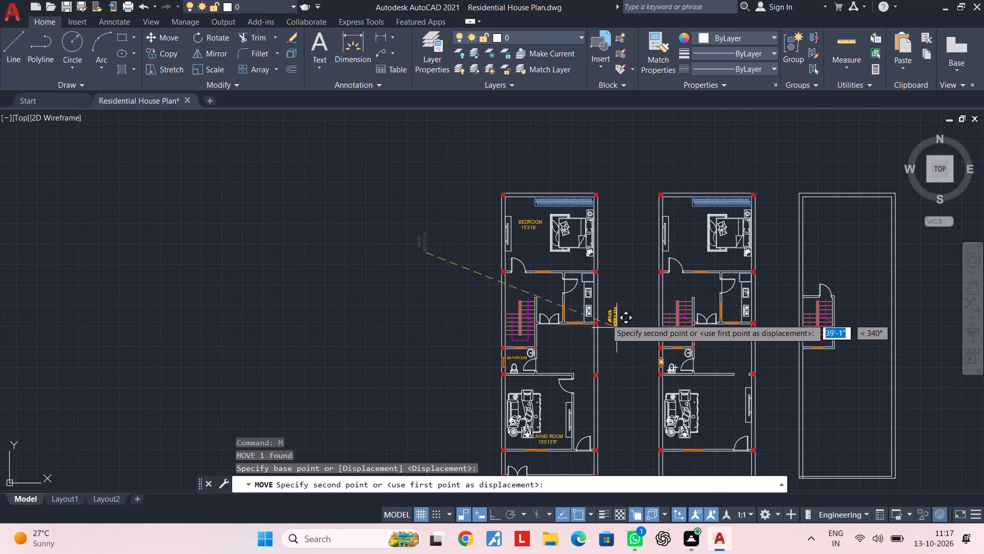
{"action": "scroll", "coordinate": [580, 304], "scroll_direction": "up", "scroll_amount": 3}
{"action": "middle_click_drag", "start_coordinate": [577, 342], "coordinate": [590, 332]}
{"action": "scroll", "coordinate": [586, 329], "scroll_direction": "up", "scroll_amount": 1}
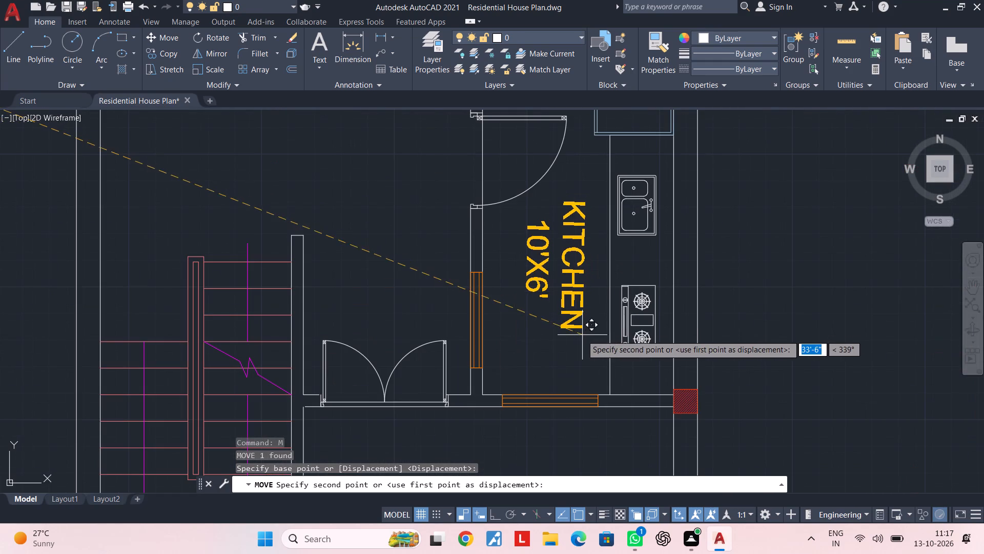
{"action": "left_click", "coordinate": [581, 335]}
{"action": "key", "text": "Escape"}
{"action": "scroll", "coordinate": [586, 348], "scroll_direction": "down", "scroll_amount": 2}
{"action": "middle_click_drag", "start_coordinate": [587, 349], "coordinate": [575, 321]}
{"action": "key", "text": "Escape"}
{"action": "scroll", "coordinate": [568, 314], "scroll_direction": "down", "scroll_amount": 2}
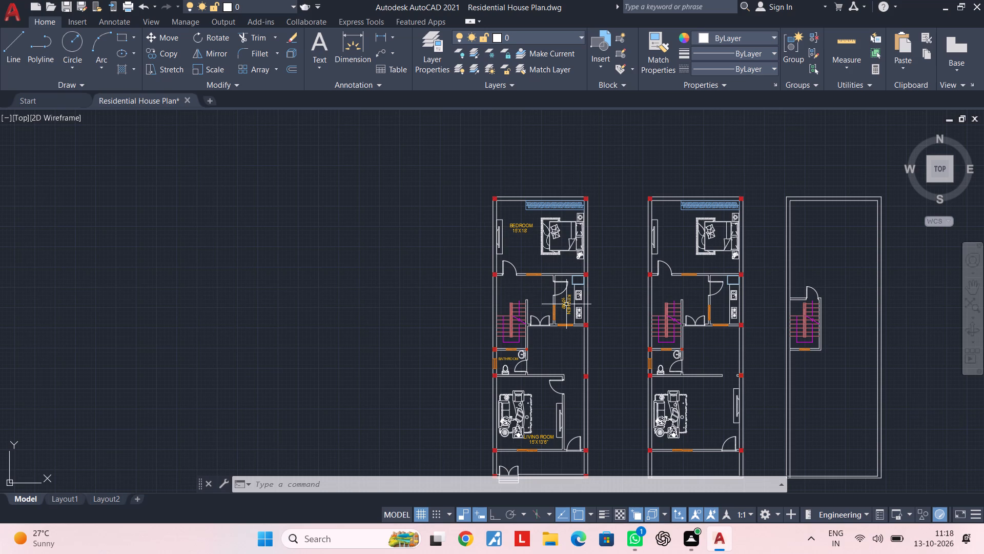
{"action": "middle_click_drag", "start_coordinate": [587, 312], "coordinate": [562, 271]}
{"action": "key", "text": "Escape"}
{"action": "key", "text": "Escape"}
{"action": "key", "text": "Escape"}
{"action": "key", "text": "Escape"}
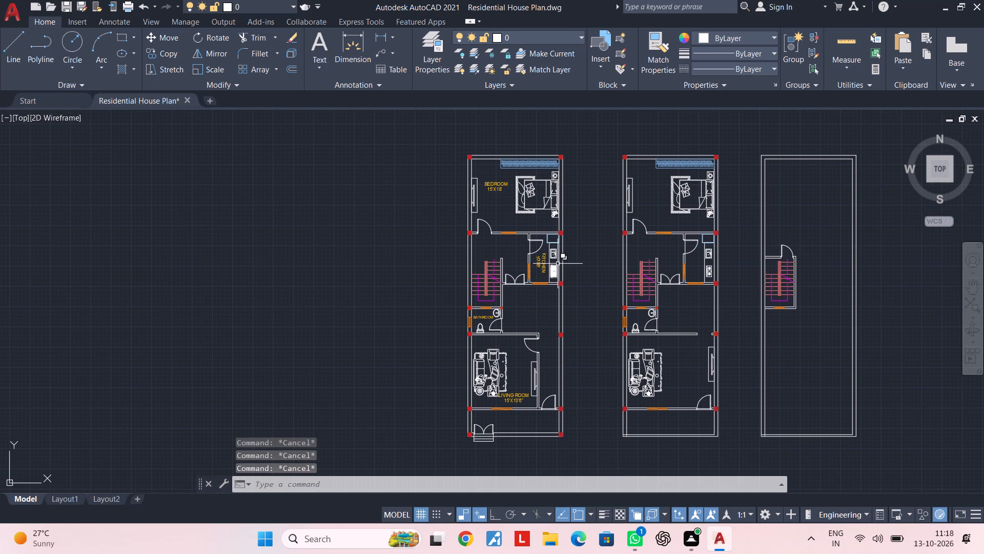
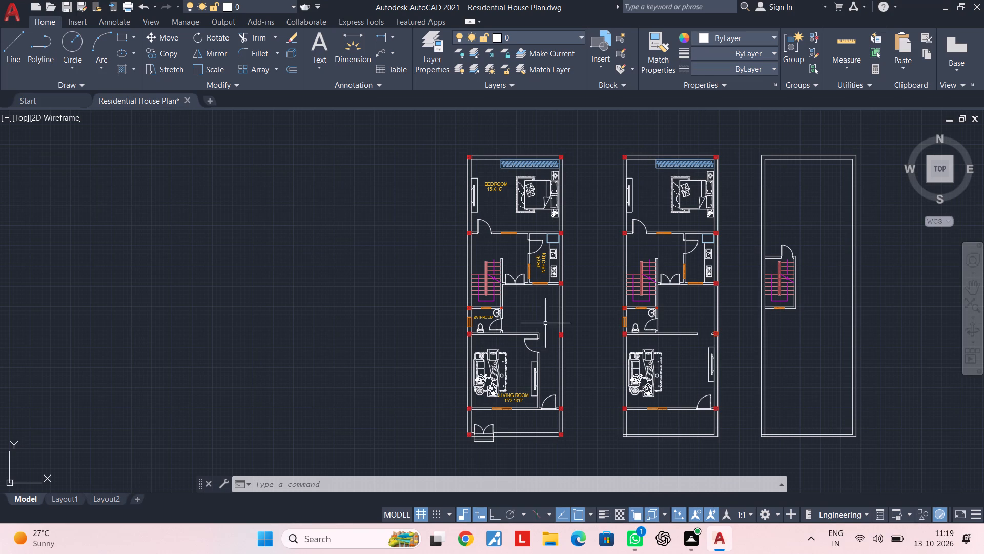
Copy the entire labelled first plan horizontally, with Ortho on, about 88'-6" into the empty space beyond the third plan.
{"action": "scroll", "coordinate": [577, 349], "scroll_direction": "down", "scroll_amount": 1}
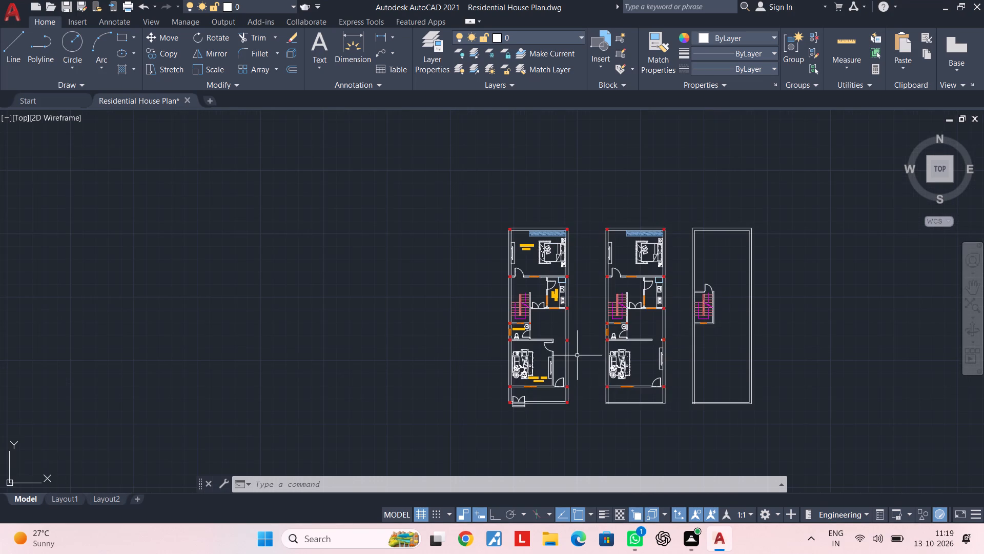
{"action": "left_click", "coordinate": [489, 207]}
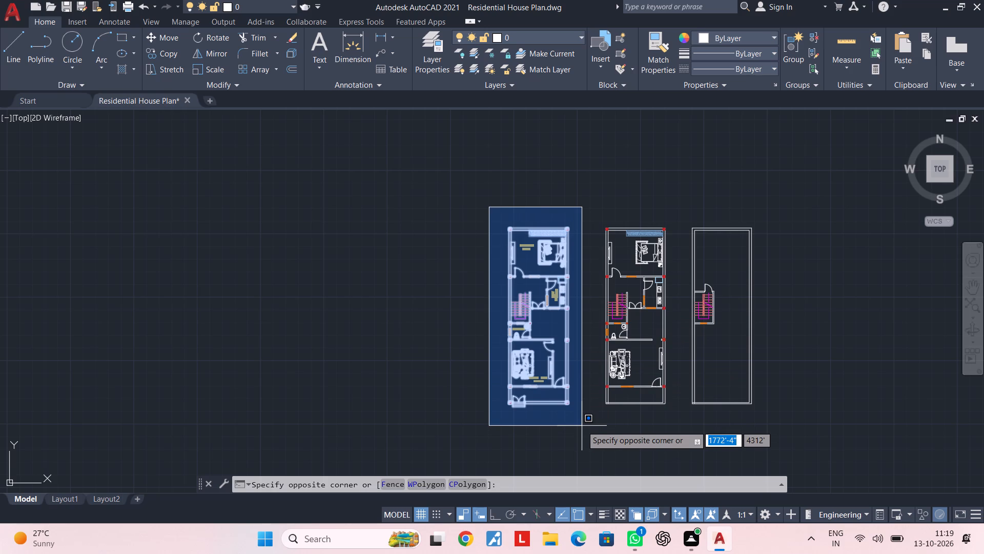
{"action": "left_click", "coordinate": [584, 425]}
{"action": "key", "text": "c"}
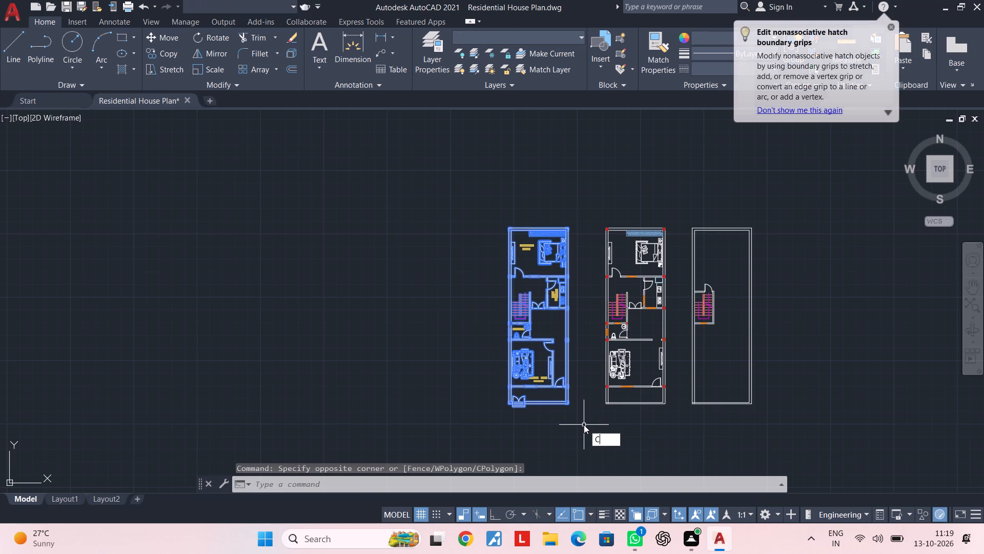
{"action": "key", "text": "o"}
{"action": "key", "text": "space"}
{"action": "left_click", "coordinate": [544, 443]}
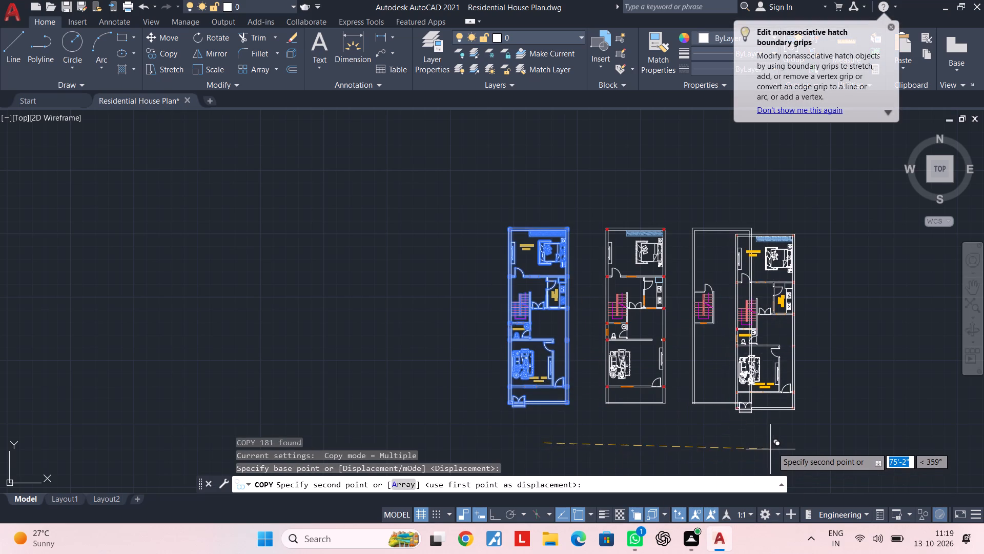
{"action": "middle_click_drag", "start_coordinate": [775, 443], "coordinate": [694, 427]}
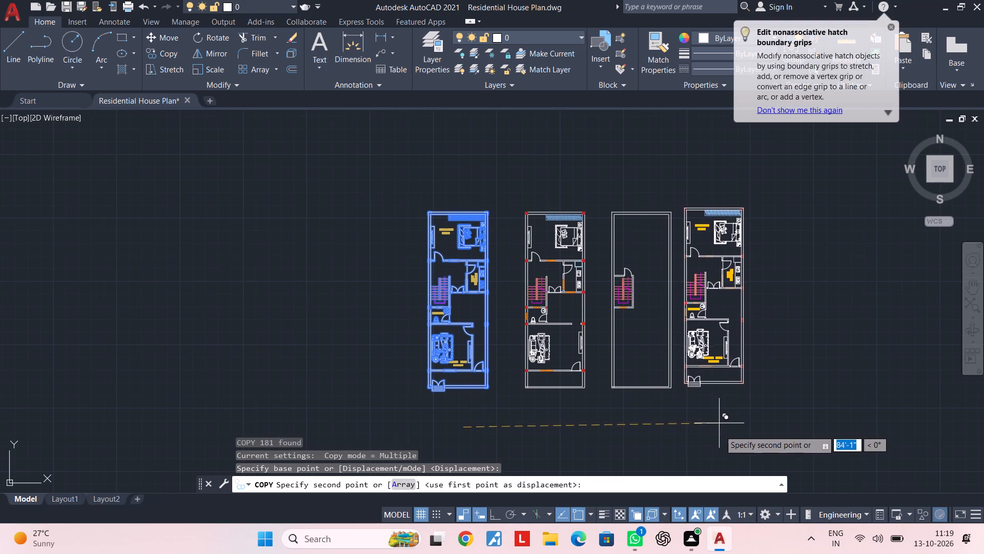
{"action": "left_click", "coordinate": [496, 513]}
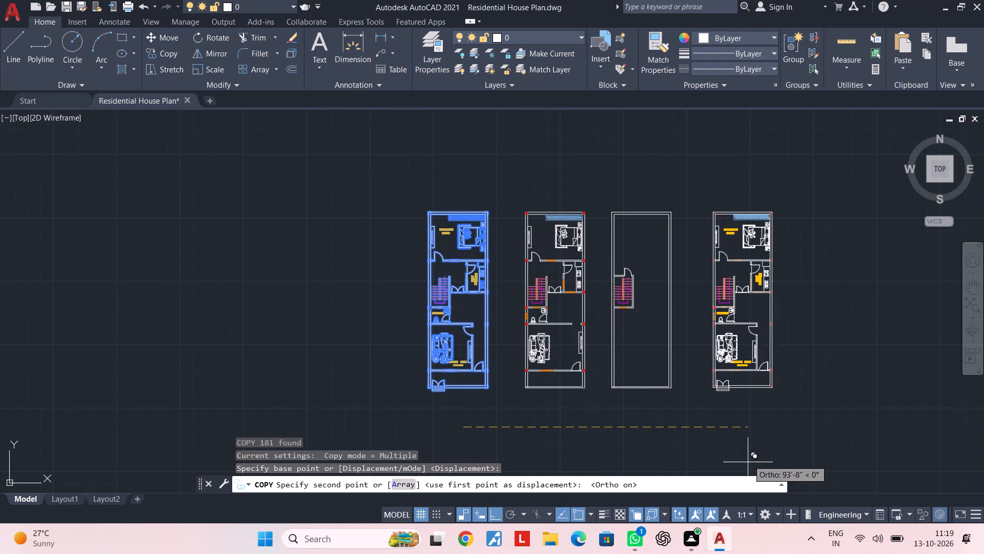
{"action": "left_click", "coordinate": [732, 434]}
{"action": "key", "text": "Escape"}
{"action": "key", "text": "Escape"}
{"action": "key", "text": "Escape"}
{"action": "key", "text": "Escape"}
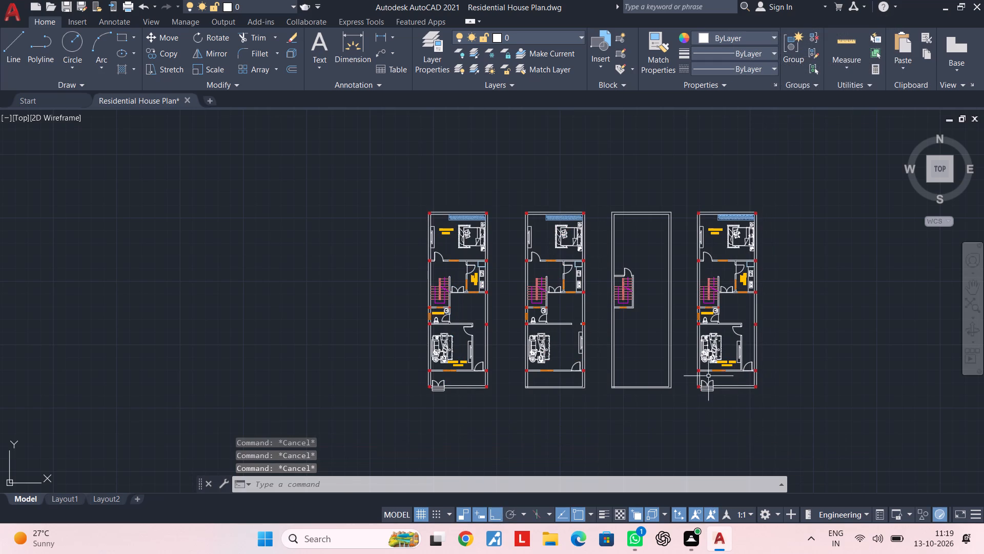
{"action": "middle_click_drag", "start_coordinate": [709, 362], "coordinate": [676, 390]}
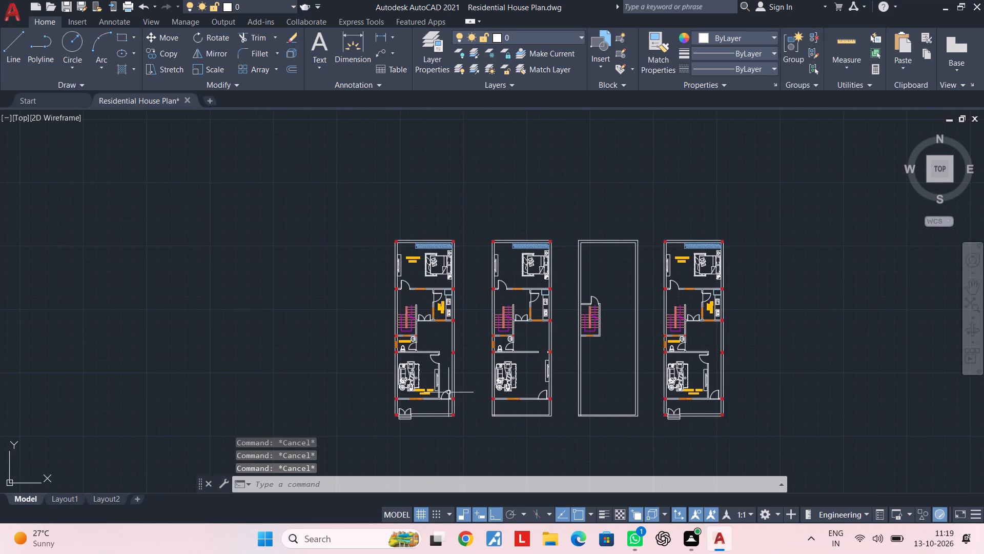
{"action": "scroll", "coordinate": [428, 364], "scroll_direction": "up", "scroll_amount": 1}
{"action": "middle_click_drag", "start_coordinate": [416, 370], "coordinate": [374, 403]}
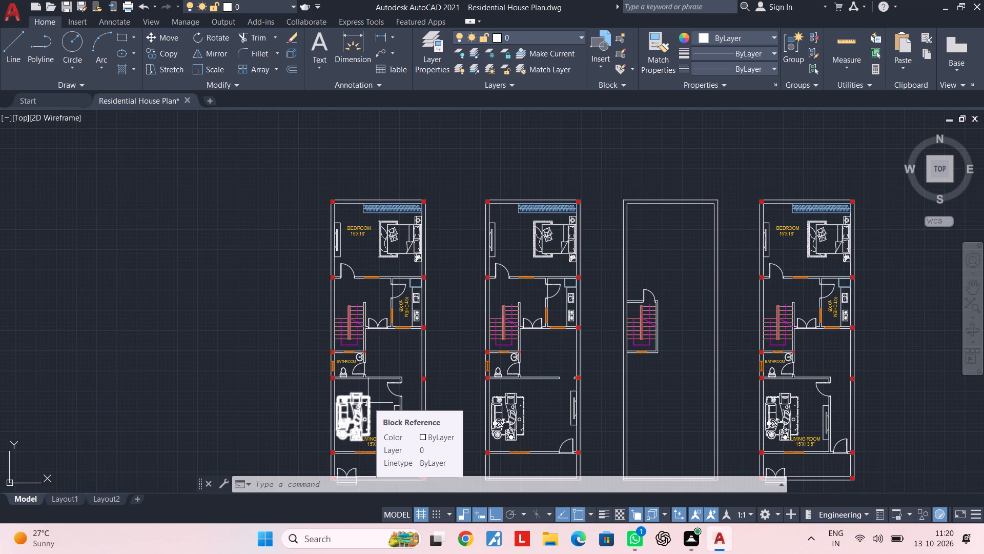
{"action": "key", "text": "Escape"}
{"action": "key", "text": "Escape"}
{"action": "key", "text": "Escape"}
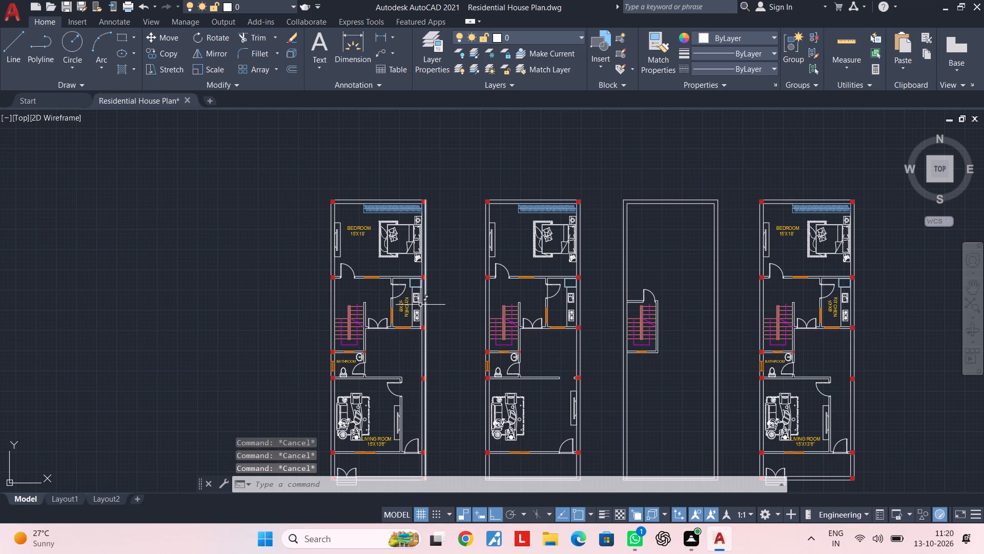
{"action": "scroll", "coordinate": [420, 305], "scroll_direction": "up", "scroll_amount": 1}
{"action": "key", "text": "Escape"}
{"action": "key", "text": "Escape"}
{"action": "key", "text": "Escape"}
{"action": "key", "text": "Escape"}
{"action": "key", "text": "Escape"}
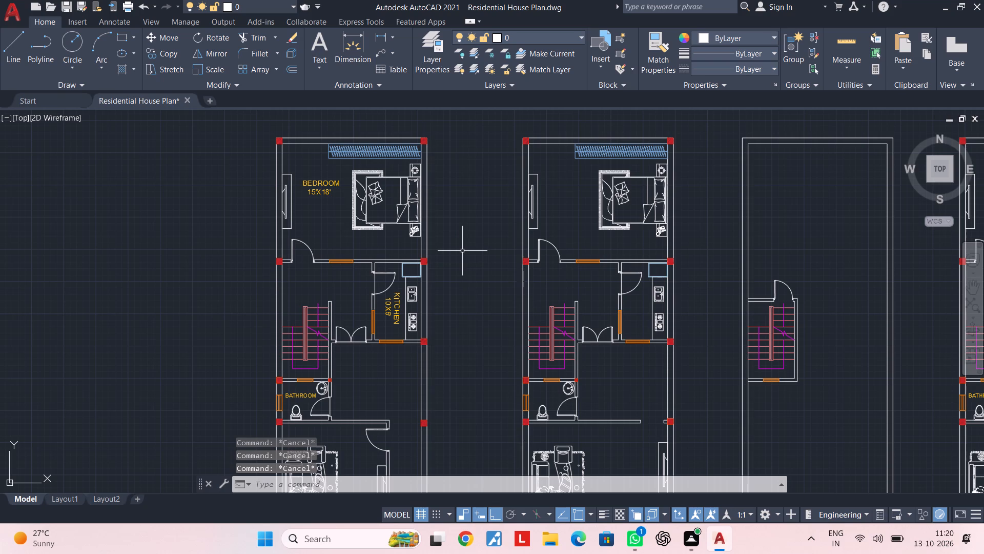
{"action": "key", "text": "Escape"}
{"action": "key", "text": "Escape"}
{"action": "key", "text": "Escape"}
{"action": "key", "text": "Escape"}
Copy the first plan's BEDROOM, KITCHEN, LIVING ROOM and BATHROOM labels to the second plan, using the wall corner at the kitchen column as reference.
{"action": "middle_click_drag", "start_coordinate": [445, 235], "coordinate": [448, 259]}
{"action": "key", "text": "Escape"}
{"action": "left_click", "coordinate": [317, 208]}
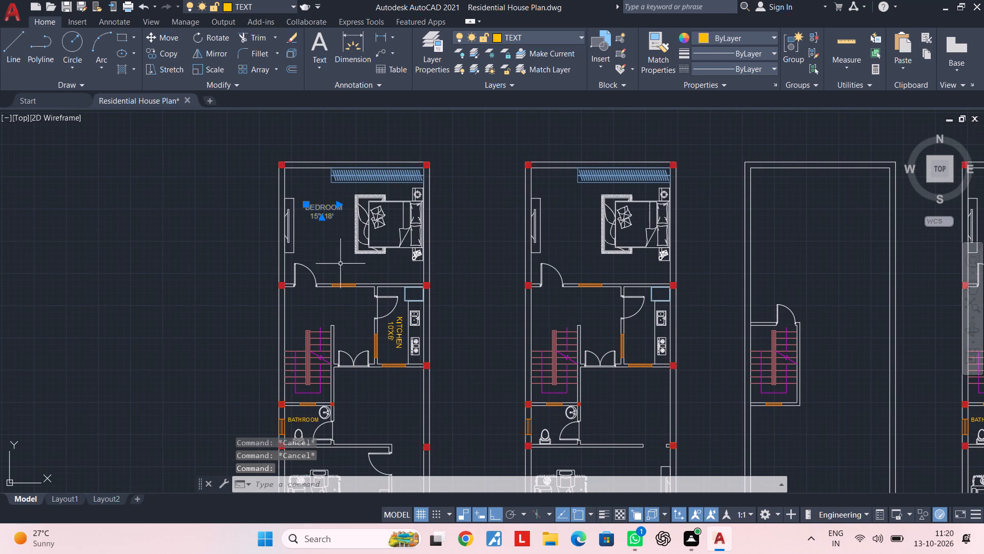
{"action": "scroll", "coordinate": [392, 321], "scroll_direction": "up", "scroll_amount": 1}
{"action": "left_click", "coordinate": [396, 328]}
{"action": "scroll", "coordinate": [396, 341], "scroll_direction": "down", "scroll_amount": 2}
{"action": "middle_click_drag", "start_coordinate": [402, 320], "coordinate": [418, 223]}
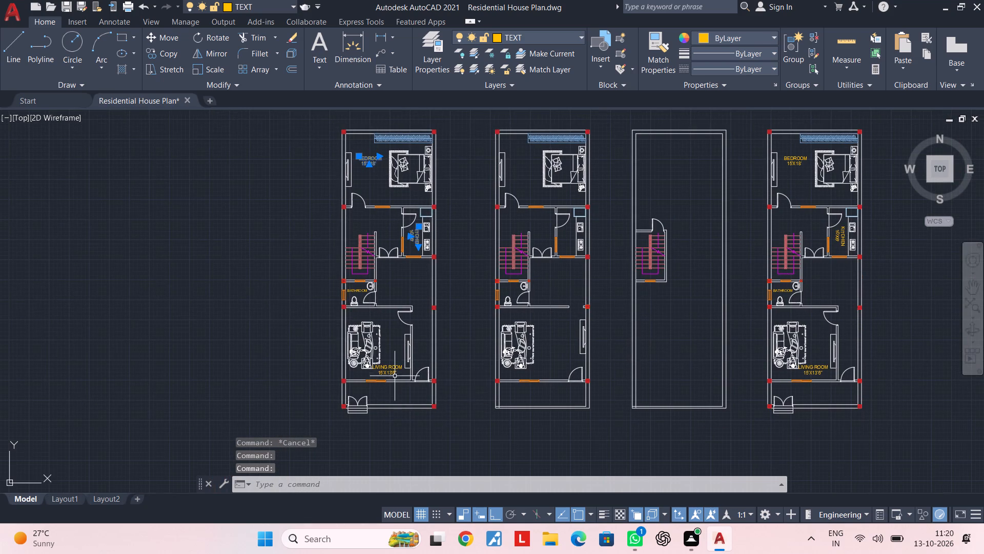
{"action": "scroll", "coordinate": [395, 376], "scroll_direction": "up", "scroll_amount": 2}
{"action": "left_click", "coordinate": [389, 368]}
{"action": "middle_click_drag", "start_coordinate": [377, 313], "coordinate": [385, 381]}
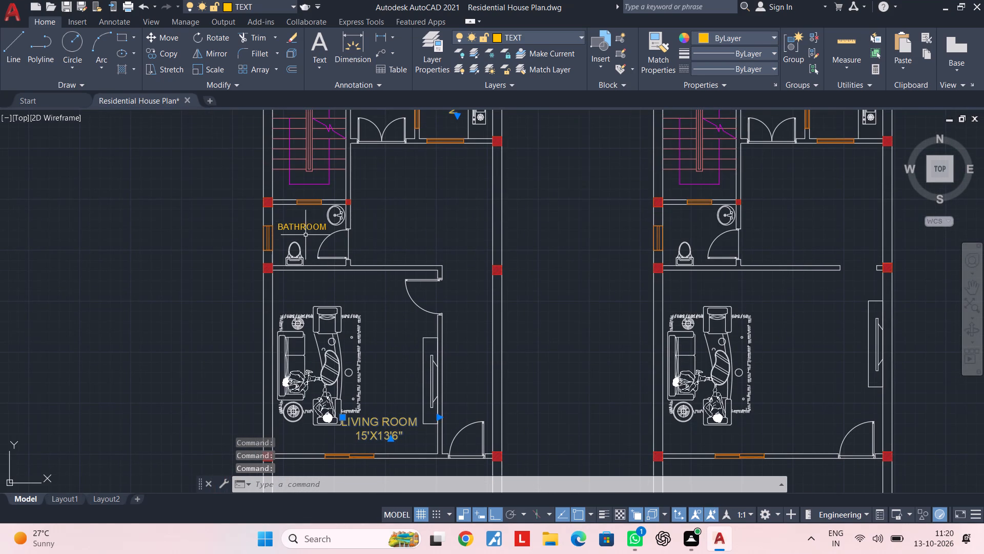
{"action": "left_click", "coordinate": [304, 229]}
{"action": "type", "text": "CO"}
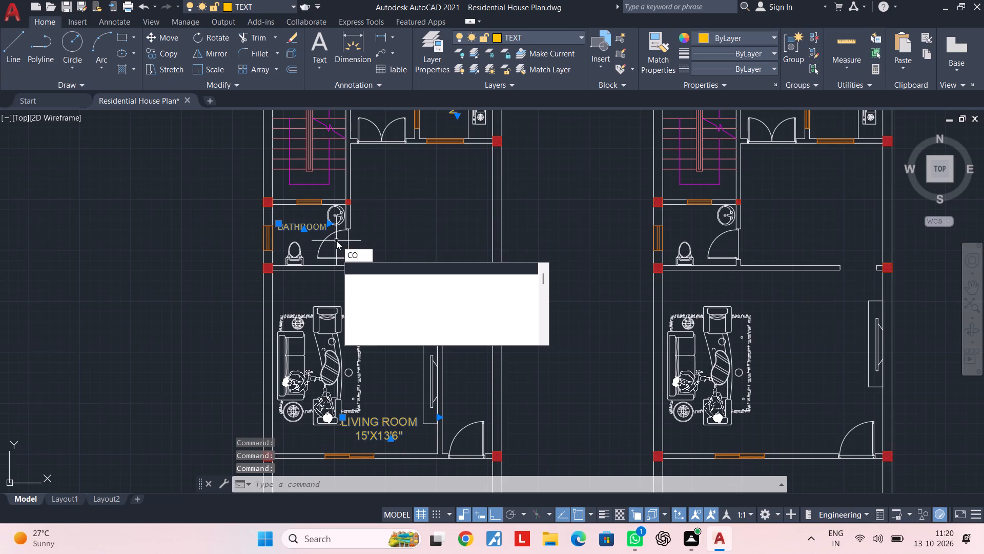
{"action": "key", "text": "space"}
{"action": "scroll", "coordinate": [500, 459], "scroll_direction": "up", "scroll_amount": 2}
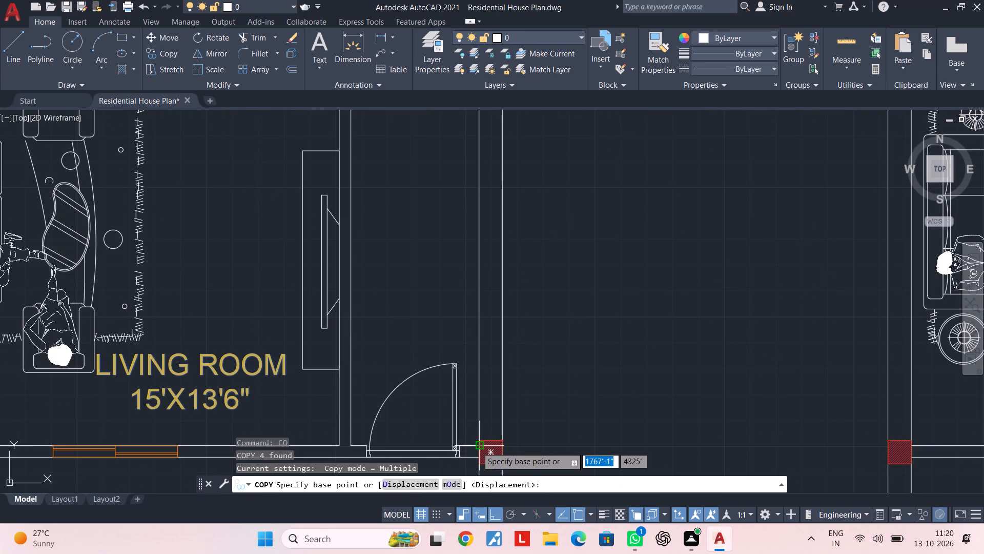
{"action": "scroll", "coordinate": [463, 447], "scroll_direction": "up", "scroll_amount": 3}
{"action": "scroll", "coordinate": [484, 446], "scroll_direction": "down", "scroll_amount": 3}
{"action": "middle_click_drag", "start_coordinate": [486, 372], "coordinate": [480, 313]}
{"action": "scroll", "coordinate": [470, 304], "scroll_direction": "down", "scroll_amount": 3}
{"action": "middle_click_drag", "start_coordinate": [464, 275], "coordinate": [465, 312]}
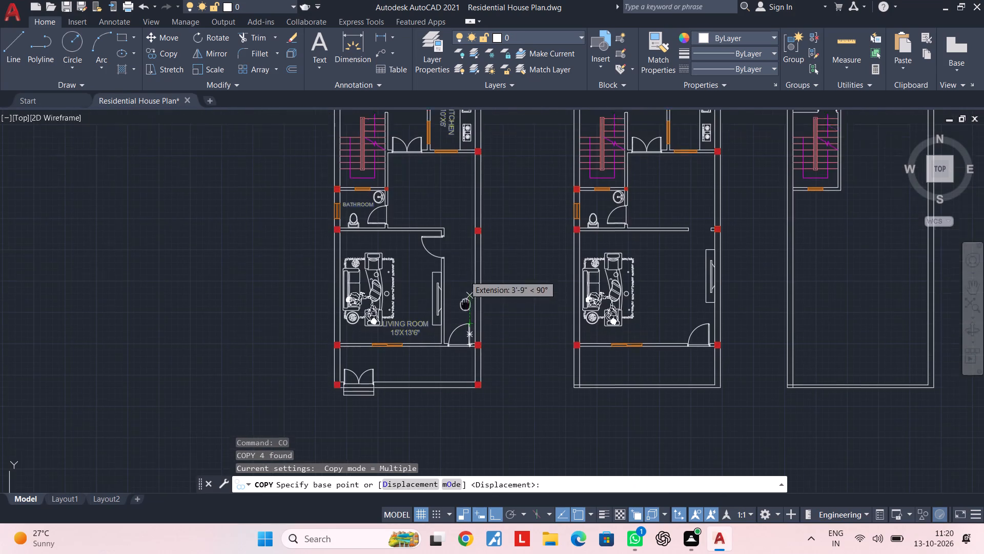
{"action": "middle_click_drag", "start_coordinate": [465, 312], "coordinate": [465, 423]}
{"action": "scroll", "coordinate": [462, 292], "scroll_direction": "up", "scroll_amount": 2}
{"action": "middle_click_drag", "start_coordinate": [462, 300], "coordinate": [453, 369]}
{"action": "scroll", "coordinate": [479, 322], "scroll_direction": "up", "scroll_amount": 2}
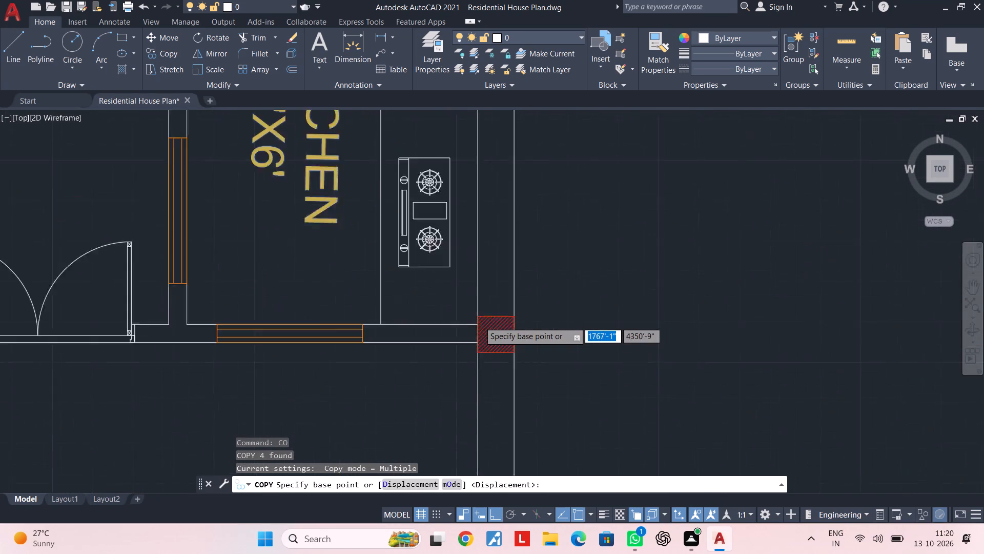
{"action": "scroll", "coordinate": [479, 322], "scroll_direction": "up", "scroll_amount": 1}
{"action": "left_click", "coordinate": [473, 329]}
{"action": "scroll", "coordinate": [602, 343], "scroll_direction": "down", "scroll_amount": 4}
{"action": "middle_click_drag", "start_coordinate": [690, 353], "coordinate": [385, 340]}
{"action": "scroll", "coordinate": [732, 358], "scroll_direction": "down", "scroll_amount": 1}
{"action": "scroll", "coordinate": [693, 337], "scroll_direction": "up", "scroll_amount": 3}
{"action": "scroll", "coordinate": [755, 368], "scroll_direction": "up", "scroll_amount": 3}
{"action": "left_click", "coordinate": [758, 369]}
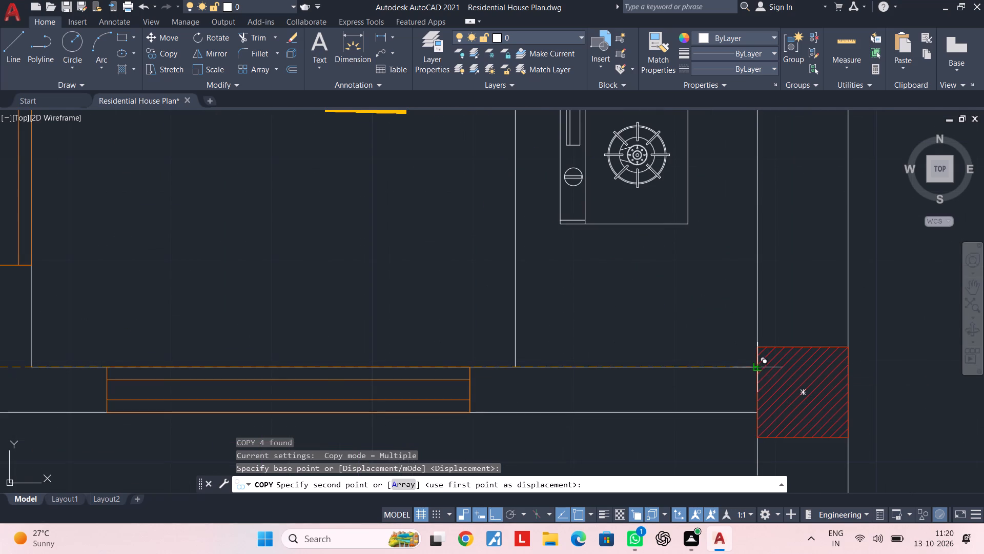
{"action": "scroll", "coordinate": [721, 373], "scroll_direction": "down", "scroll_amount": 2}
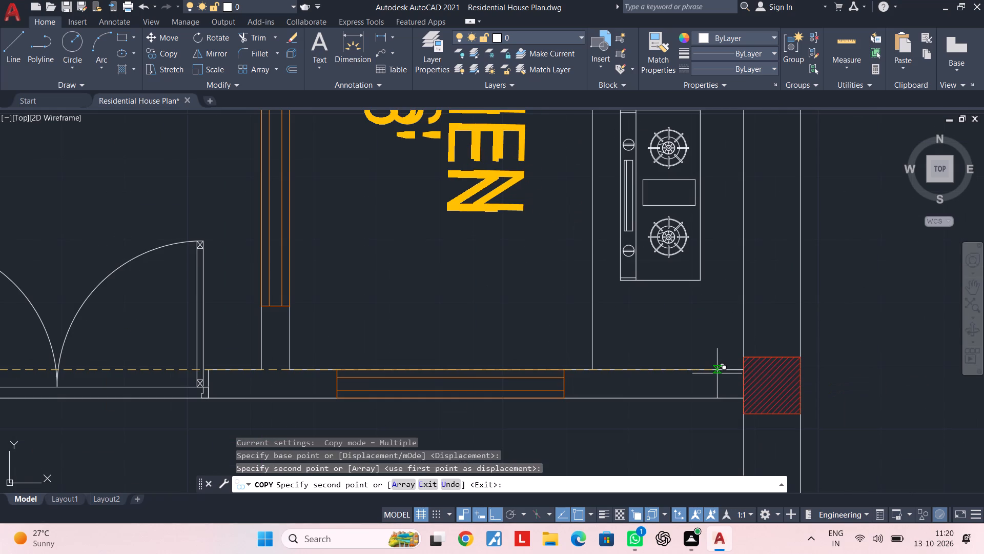
{"action": "key", "text": "Escape"}
Move the second plan's LIVING ROOM label horizontally about 1'-5" away from the armchair, towards the entrance door.
{"action": "scroll", "coordinate": [693, 391], "scroll_direction": "down", "scroll_amount": 3}
{"action": "middle_click_drag", "start_coordinate": [693, 391], "coordinate": [660, 322]}
{"action": "key", "text": "Escape"}
{"action": "scroll", "coordinate": [661, 371], "scroll_direction": "down", "scroll_amount": 2}
{"action": "middle_click_drag", "start_coordinate": [661, 370], "coordinate": [614, 284]}
{"action": "key", "text": "Escape"}
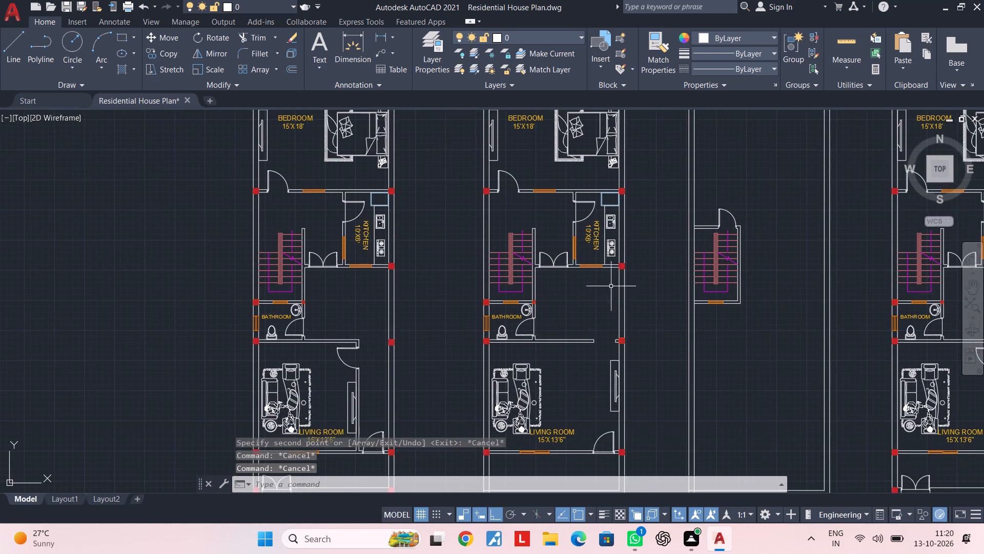
{"action": "key", "text": "Escape"}
{"action": "middle_click_drag", "start_coordinate": [591, 357], "coordinate": [564, 290]}
{"action": "key", "text": "Escape"}
{"action": "scroll", "coordinate": [539, 372], "scroll_direction": "up", "scroll_amount": 1}
{"action": "left_click", "coordinate": [535, 363]}
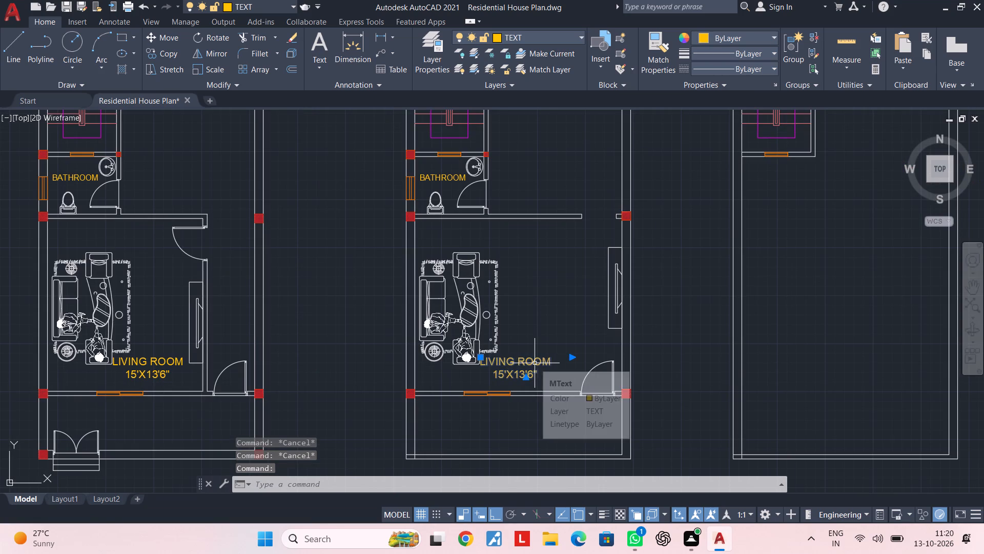
{"action": "key", "text": "m"}
{"action": "key", "text": "space"}
{"action": "scroll", "coordinate": [530, 365], "scroll_direction": "up", "scroll_amount": 3}
{"action": "left_click", "coordinate": [517, 365]}
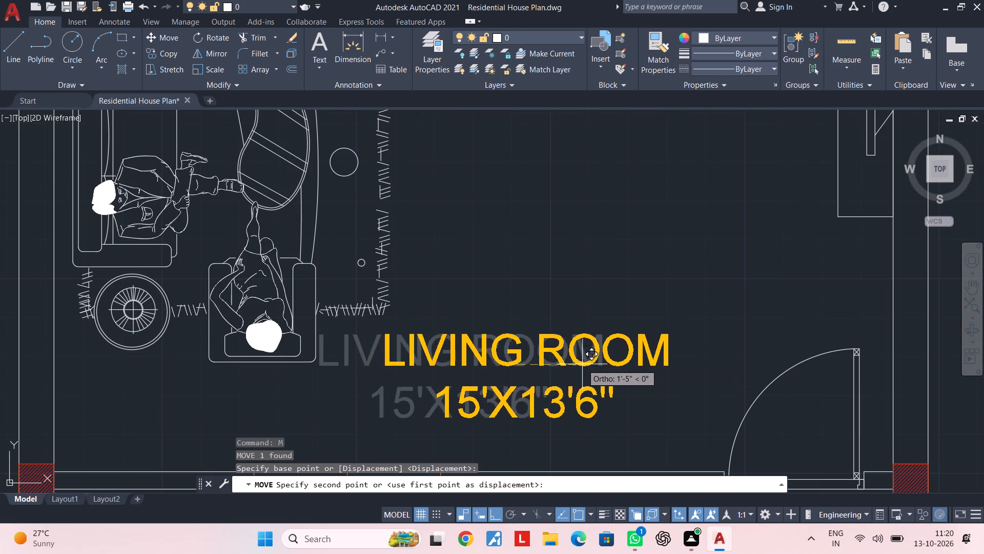
{"action": "left_click", "coordinate": [583, 364]}
{"action": "key", "text": "Escape"}
Check the copied labels in the second plan's bathroom, kitchen and bedroom.
{"action": "scroll", "coordinate": [600, 361], "scroll_direction": "down", "scroll_amount": 3}
{"action": "middle_click_drag", "start_coordinate": [596, 290], "coordinate": [587, 419]}
{"action": "middle_click_drag", "start_coordinate": [591, 353], "coordinate": [587, 367]}
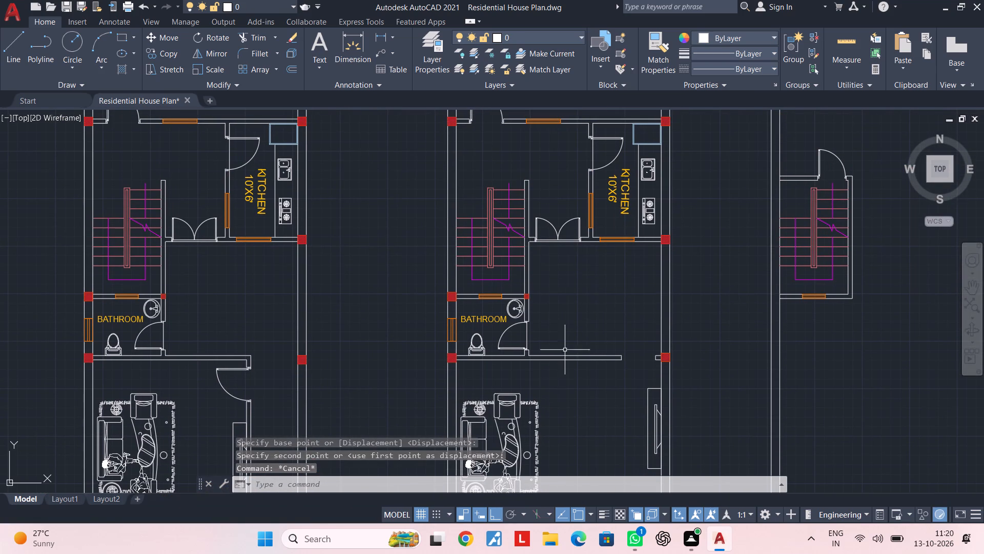
{"action": "scroll", "coordinate": [574, 224], "scroll_direction": "down", "scroll_amount": 1}
{"action": "middle_click_drag", "start_coordinate": [574, 224], "coordinate": [562, 320]}
{"action": "middle_click_drag", "start_coordinate": [562, 235], "coordinate": [562, 288]}
{"action": "scroll", "coordinate": [519, 233], "scroll_direction": "up", "scroll_amount": 2}
{"action": "middle_click_drag", "start_coordinate": [557, 271], "coordinate": [565, 247]}
{"action": "key", "text": "Escape"}
{"action": "key", "text": "Escape"}
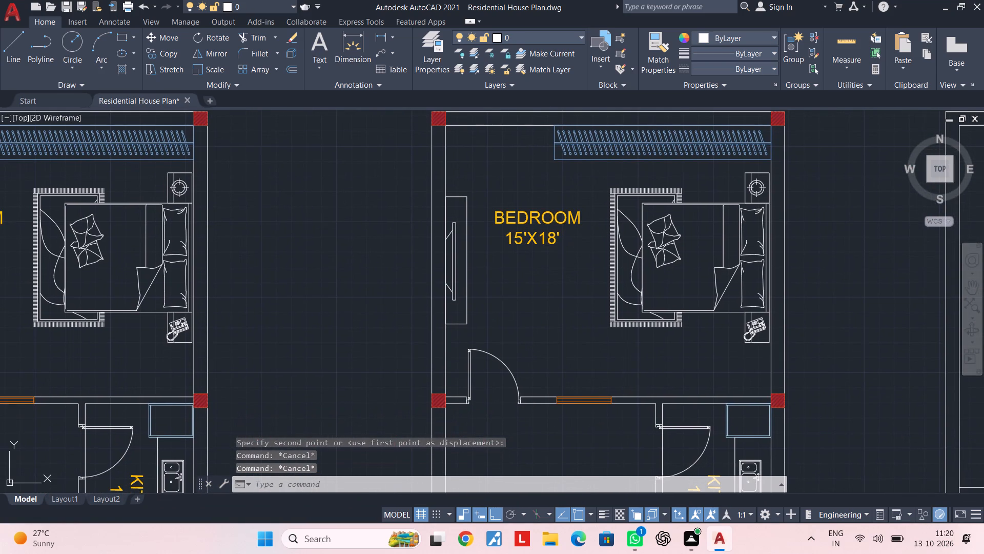
{"action": "key", "text": "Escape"}
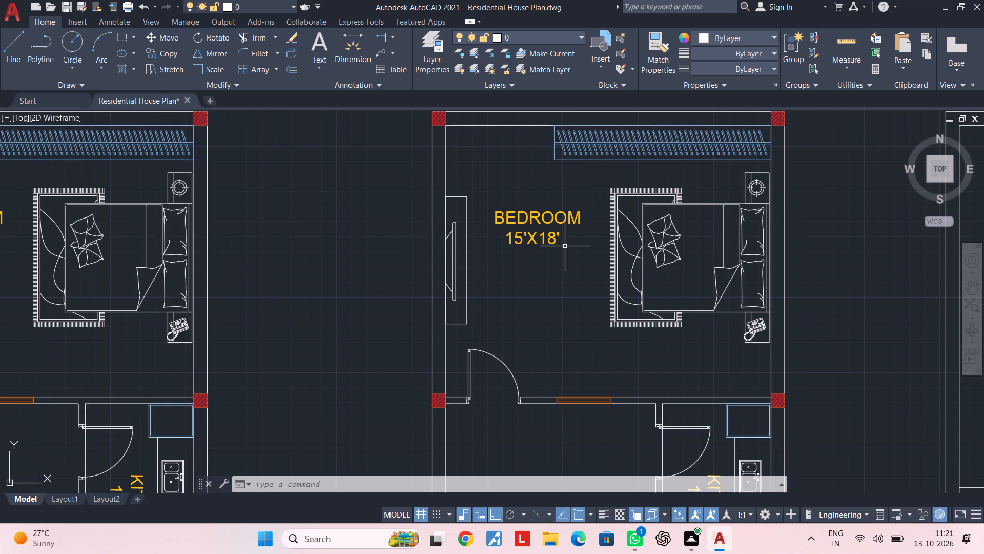
Copy the first plan's BEDROOM label, with Ortho off, to just below the window in the wall between bedroom and staircase area.
{"action": "scroll", "coordinate": [523, 263], "scroll_direction": "down", "scroll_amount": 1}
{"action": "middle_click_drag", "start_coordinate": [494, 267], "coordinate": [813, 289]}
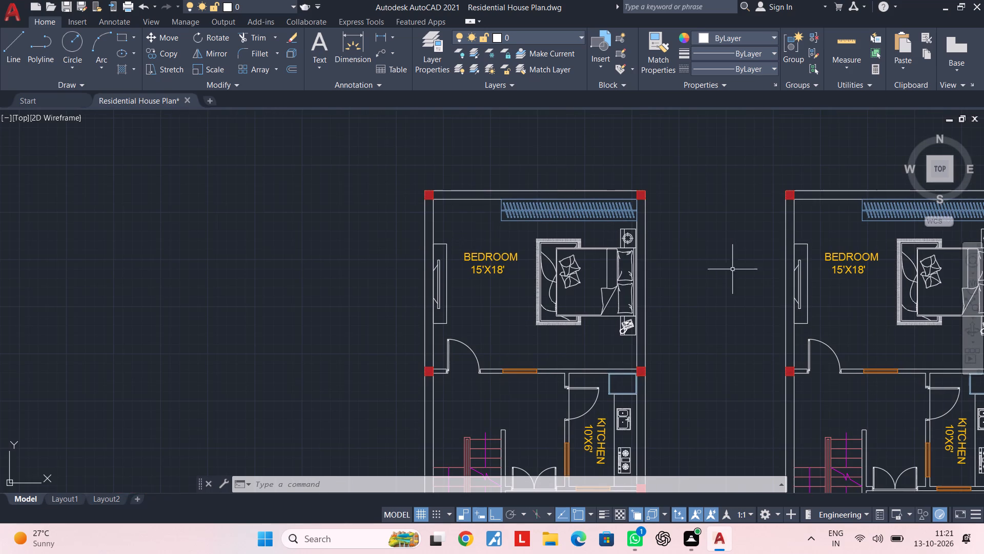
{"action": "left_click", "coordinate": [487, 258]}
{"action": "type", "text": "CO"}
{"action": "key", "text": "space"}
{"action": "left_click", "coordinate": [485, 265]}
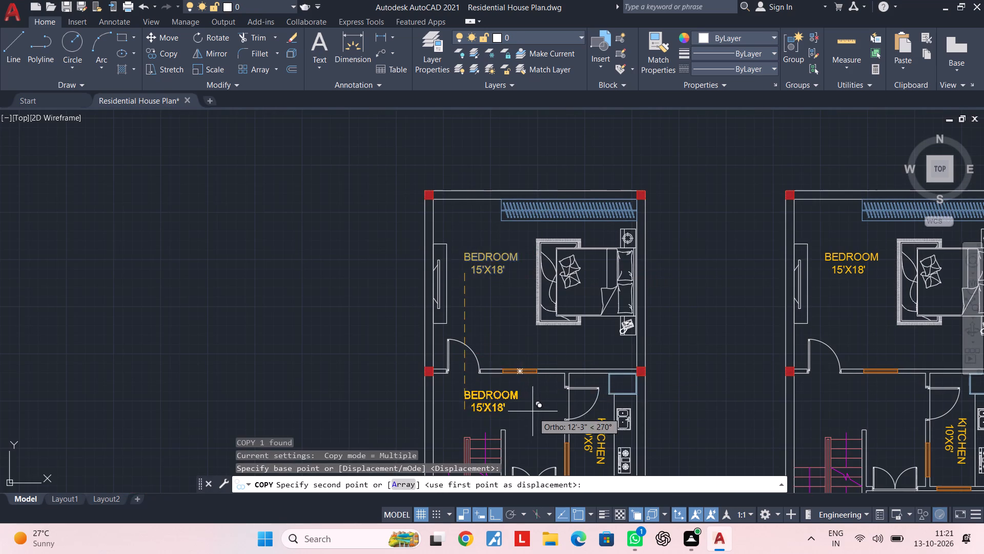
{"action": "scroll", "coordinate": [534, 413], "scroll_direction": "up", "scroll_amount": 3}
{"action": "middle_click_drag", "start_coordinate": [537, 392], "coordinate": [549, 354]}
{"action": "left_click", "coordinate": [494, 511]}
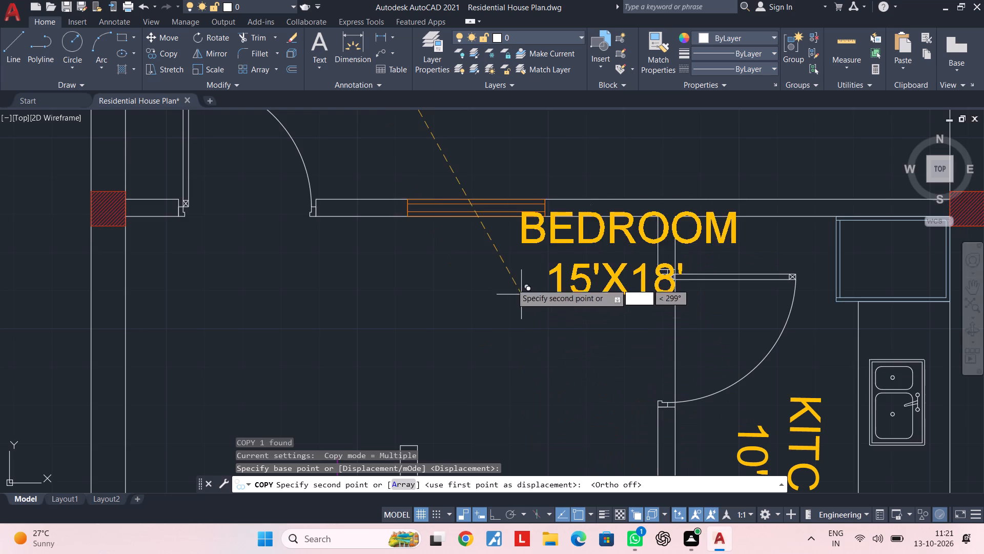
{"action": "middle_click_drag", "start_coordinate": [432, 295], "coordinate": [469, 288]}
{"action": "scroll", "coordinate": [458, 291], "scroll_direction": "up", "scroll_amount": 2}
{"action": "scroll", "coordinate": [424, 345], "scroll_direction": "down", "scroll_amount": 3}
{"action": "middle_click_drag", "start_coordinate": [422, 349], "coordinate": [416, 357]}
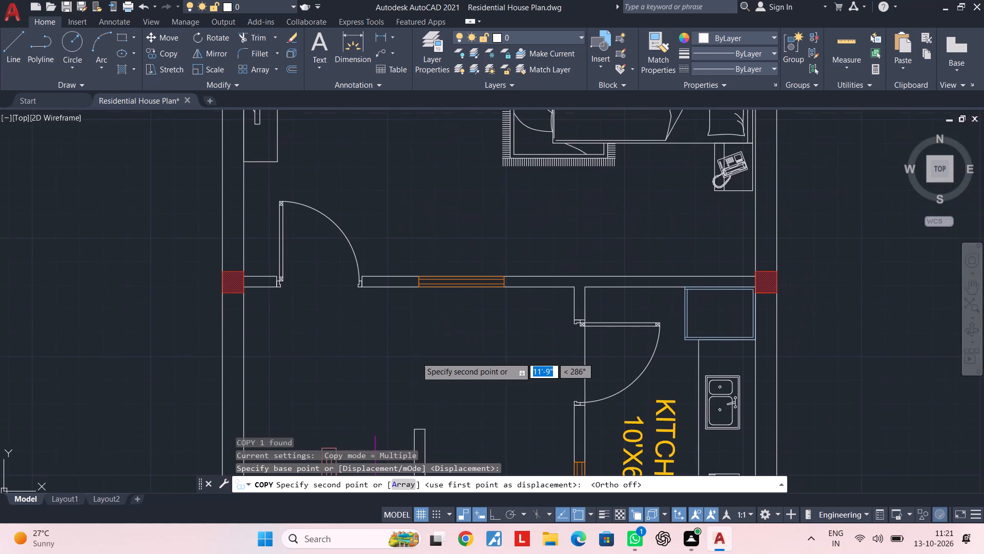
{"action": "scroll", "coordinate": [416, 357], "scroll_direction": "up", "scroll_amount": 1}
{"action": "left_click", "coordinate": [418, 357]}
{"action": "key", "text": "Escape"}
{"action": "key", "text": "Escape"}
Replace the whole text of the copied label below the window with W2.
{"action": "left_click", "coordinate": [465, 355]}
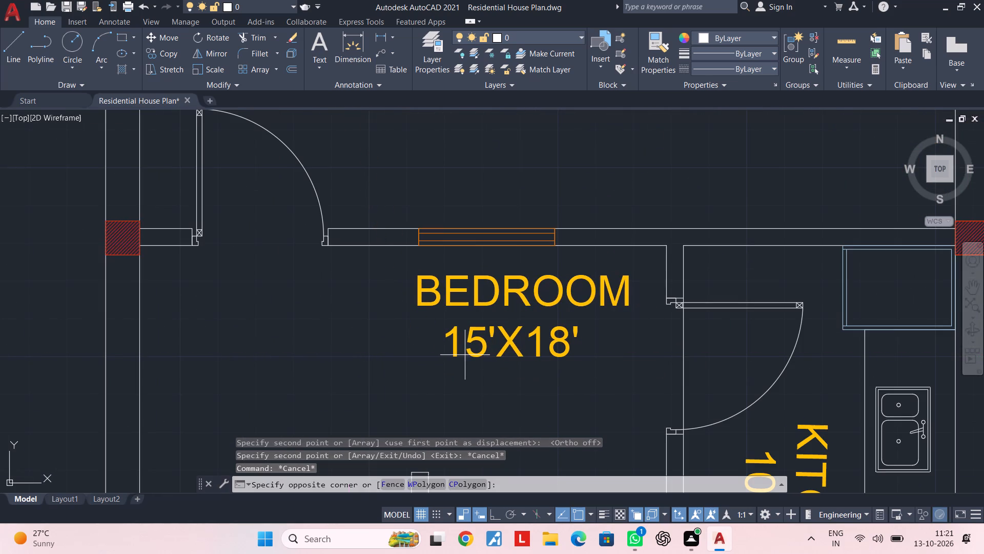
{"action": "left_click", "coordinate": [461, 355]}
{"action": "left_click", "coordinate": [473, 352]}
{"action": "left_click", "coordinate": [476, 352]}
{"action": "triple_click", "coordinate": [556, 343]}
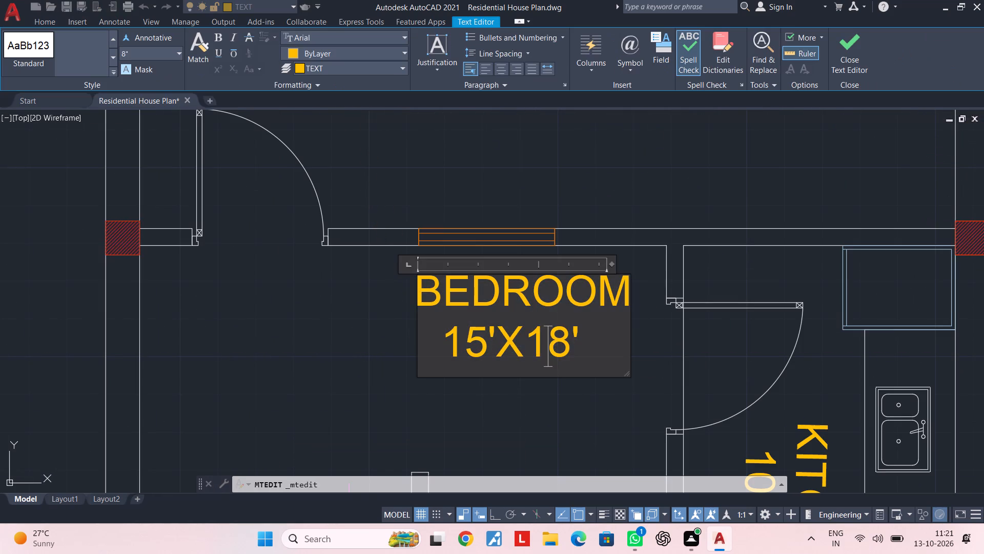
{"action": "left_click_drag", "start_coordinate": [591, 343], "coordinate": [430, 298]}
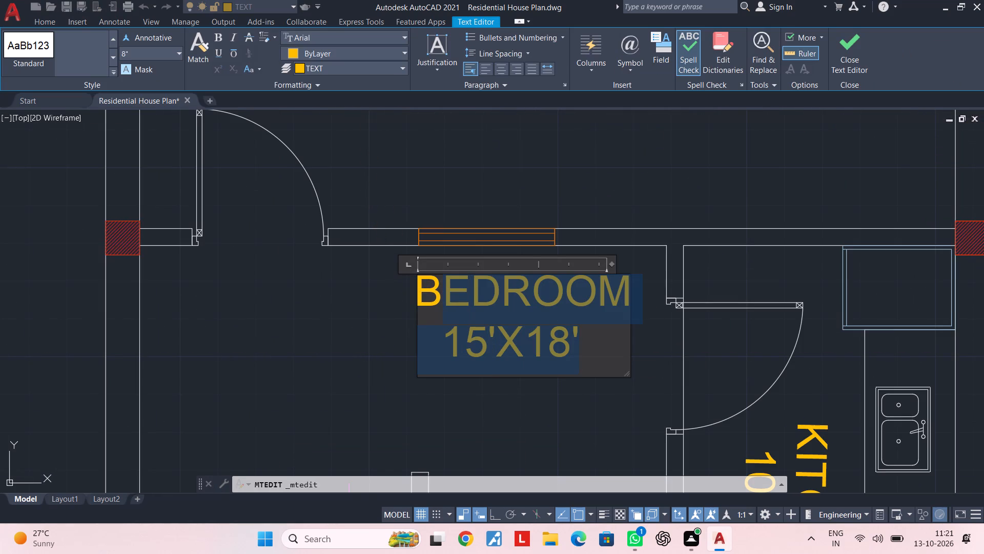
{"action": "left_click_drag", "start_coordinate": [430, 298], "coordinate": [419, 297]}
{"action": "key", "text": "BackSpace"}
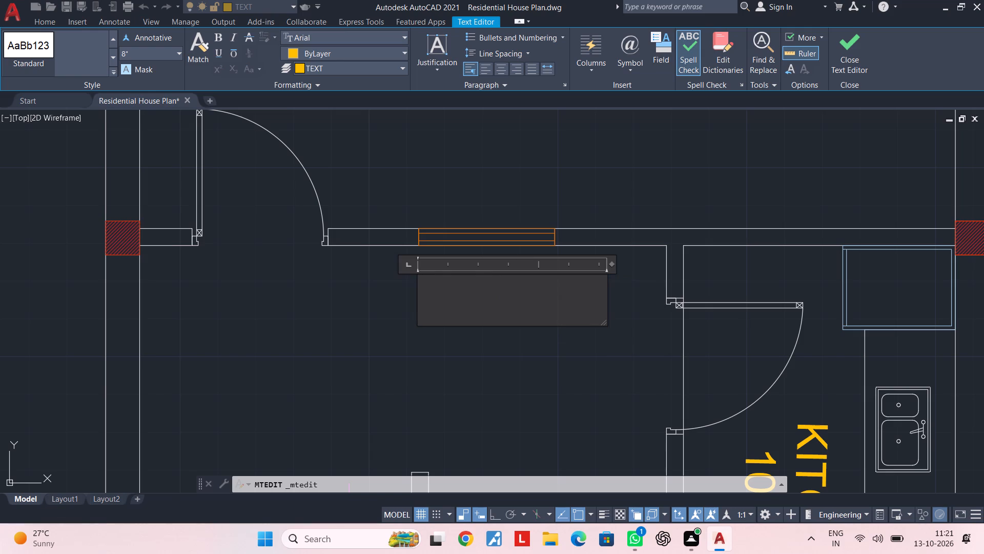
{"action": "type", "text": "W2"}
{"action": "left_click", "coordinate": [513, 344]}
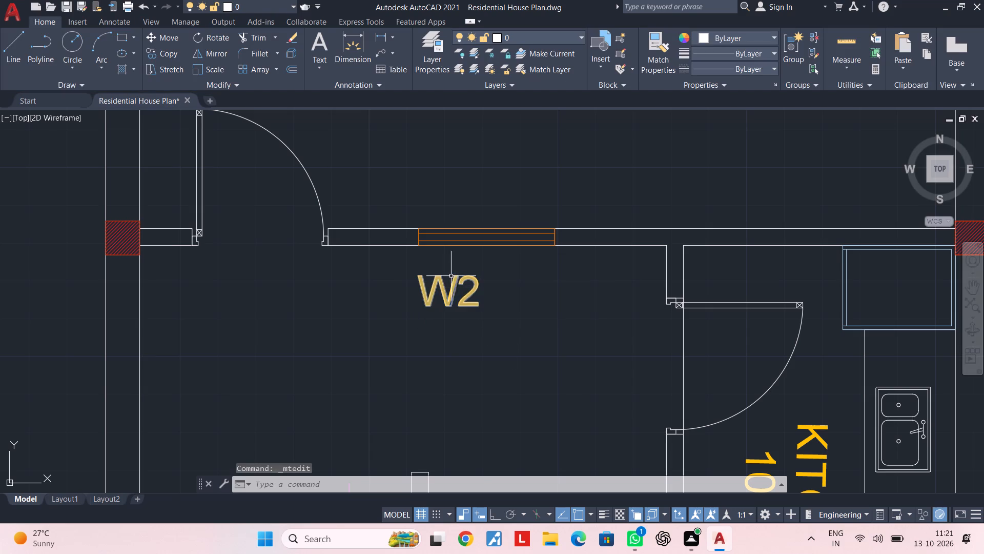
Narrow the text frame of the W2 label below the bedroom wall window towards its text.
{"action": "left_click", "coordinate": [456, 290]}
{"action": "left_click", "coordinate": [442, 290]}
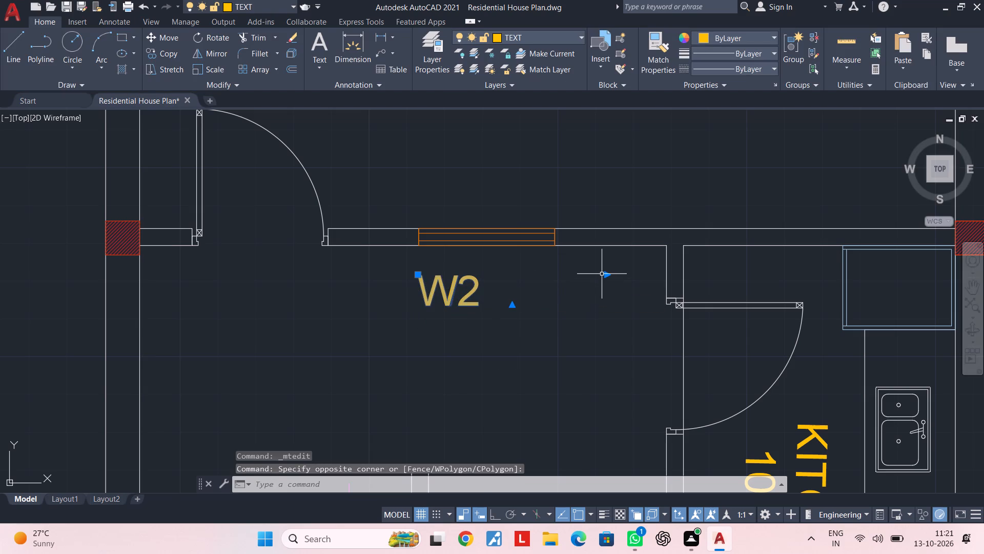
{"action": "left_click", "coordinate": [604, 274]}
{"action": "left_click", "coordinate": [522, 274]}
{"action": "key", "text": "Escape"}
{"action": "key", "text": "Escape"}
Move the W2 label up and sideways so it sits close beneath the window between bedroom and staircase area.
{"action": "left_click", "coordinate": [466, 287]}
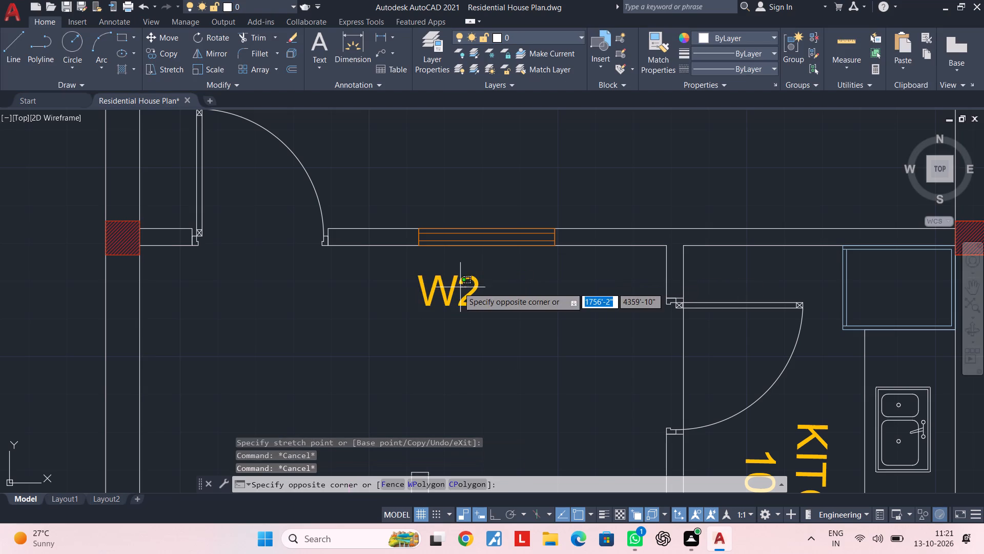
{"action": "left_click", "coordinate": [443, 288]}
{"action": "key", "text": "m"}
{"action": "key", "text": "space"}
{"action": "left_click", "coordinate": [426, 298]}
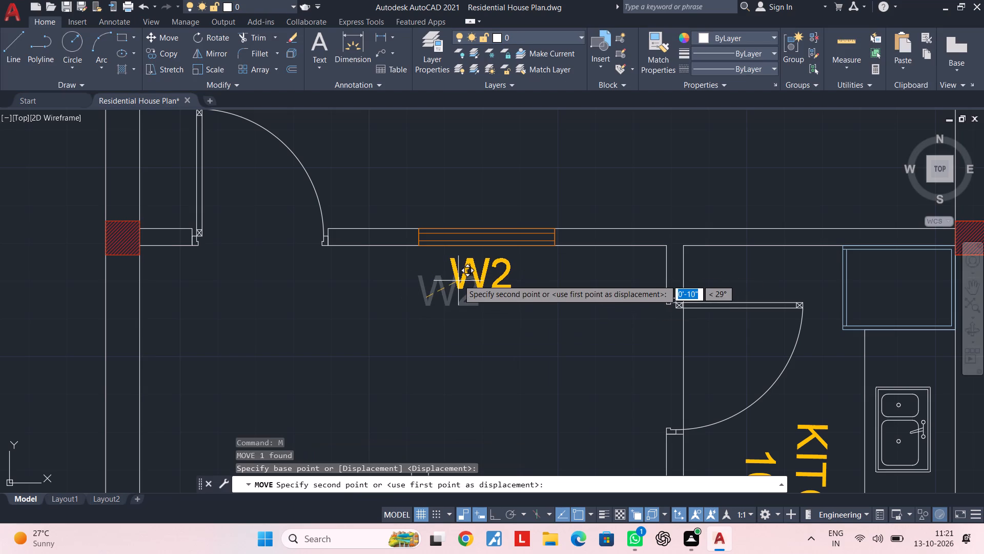
{"action": "left_click", "coordinate": [463, 278]}
{"action": "key", "text": "Escape"}
{"action": "key", "text": "Escape"}
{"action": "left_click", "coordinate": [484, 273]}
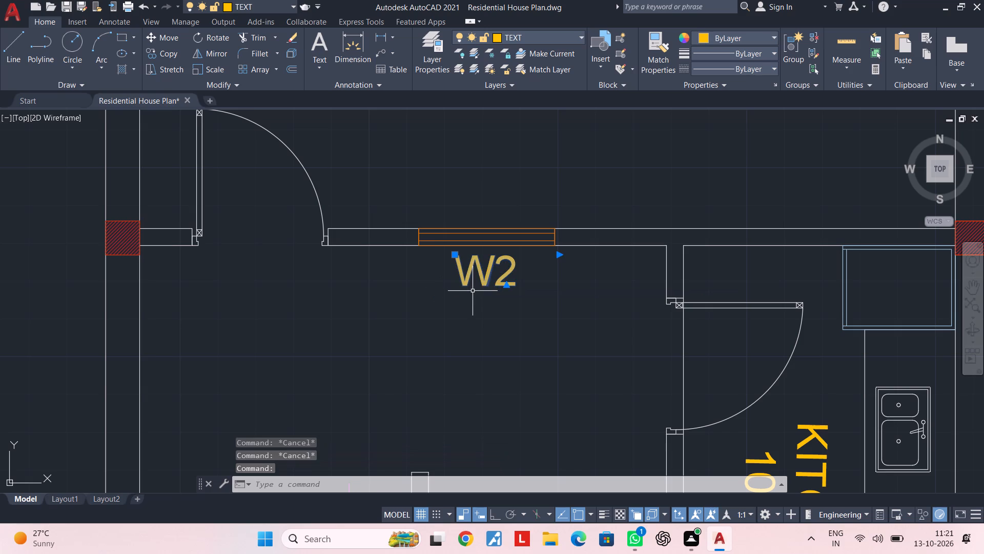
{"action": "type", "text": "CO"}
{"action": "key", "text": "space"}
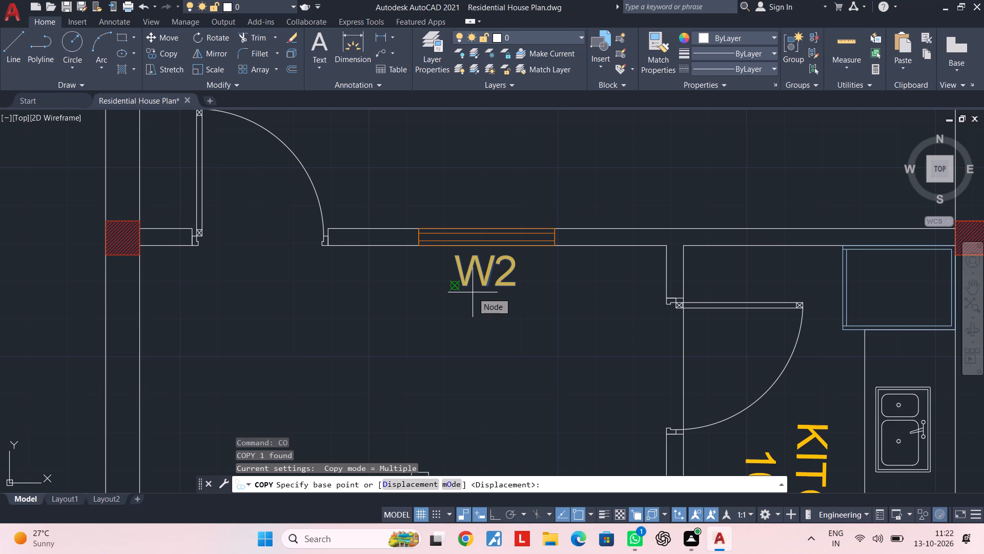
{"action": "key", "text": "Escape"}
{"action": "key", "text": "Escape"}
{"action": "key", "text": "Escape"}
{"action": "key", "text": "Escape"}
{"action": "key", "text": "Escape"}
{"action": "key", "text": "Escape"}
Change the text of the W2 label below the bedroom wall window to W/V2.
{"action": "double_click", "coordinate": [486, 276]}
{"action": "scroll", "coordinate": [516, 275], "scroll_direction": "up", "scroll_amount": 1}
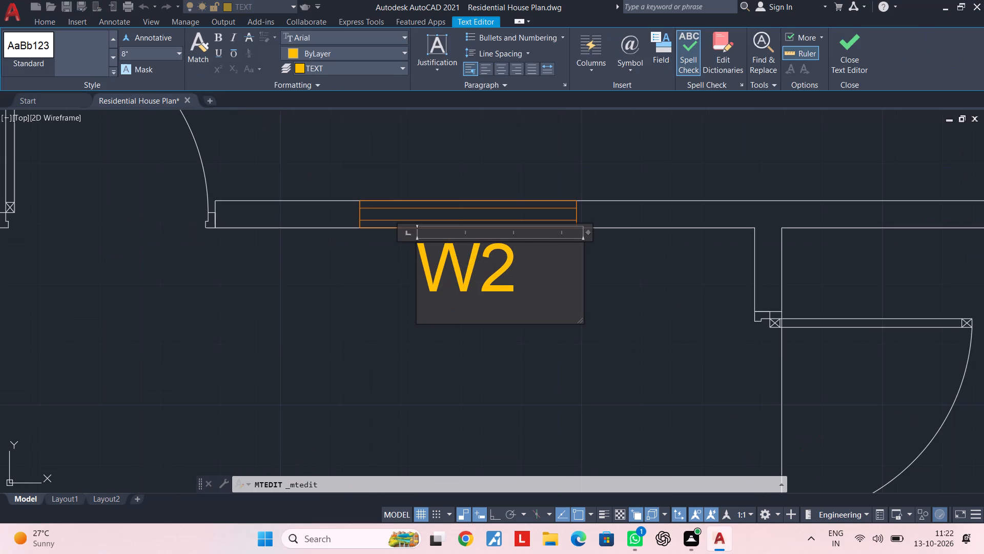
{"action": "left_click", "coordinate": [525, 270]}
{"action": "key", "text": "slash"}
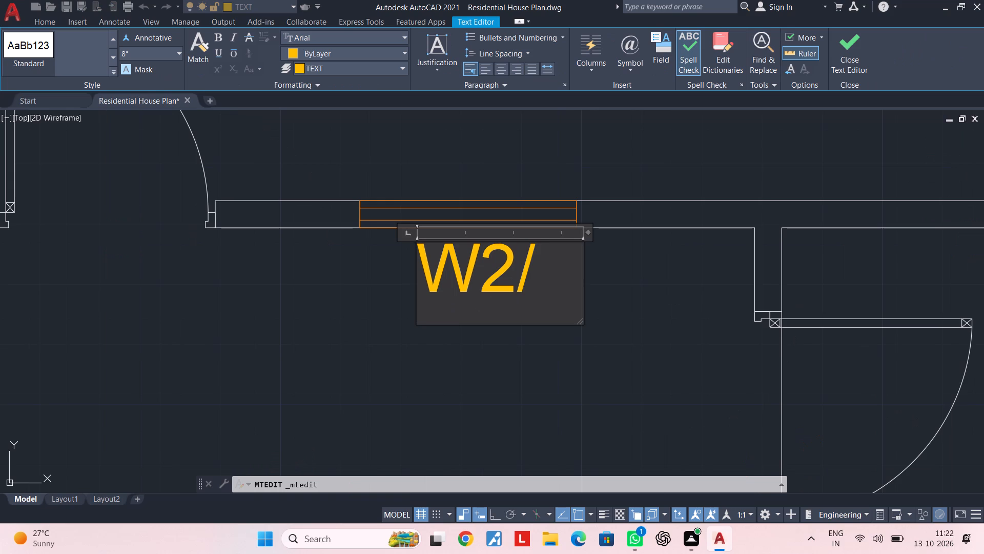
{"action": "key", "text": "v"}
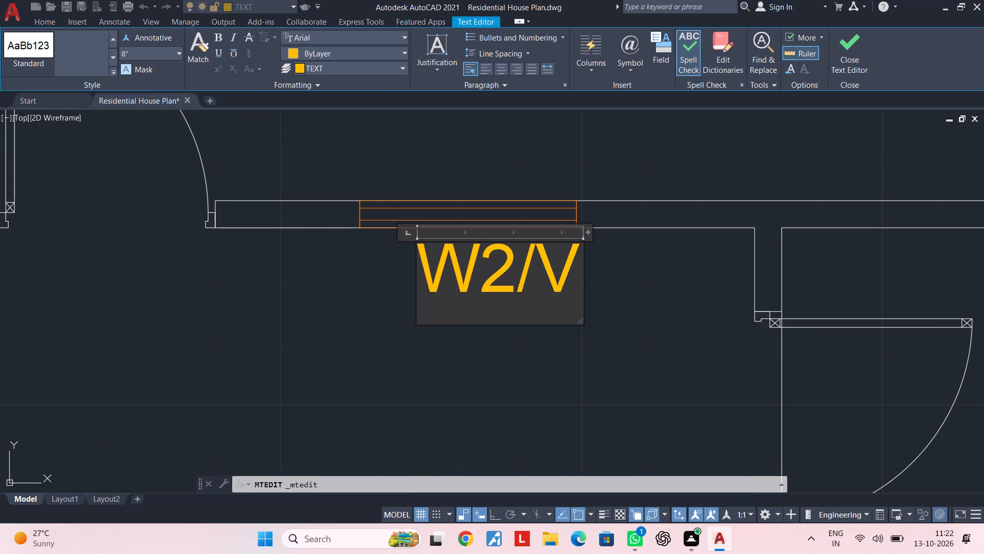
{"action": "key", "text": "2"}
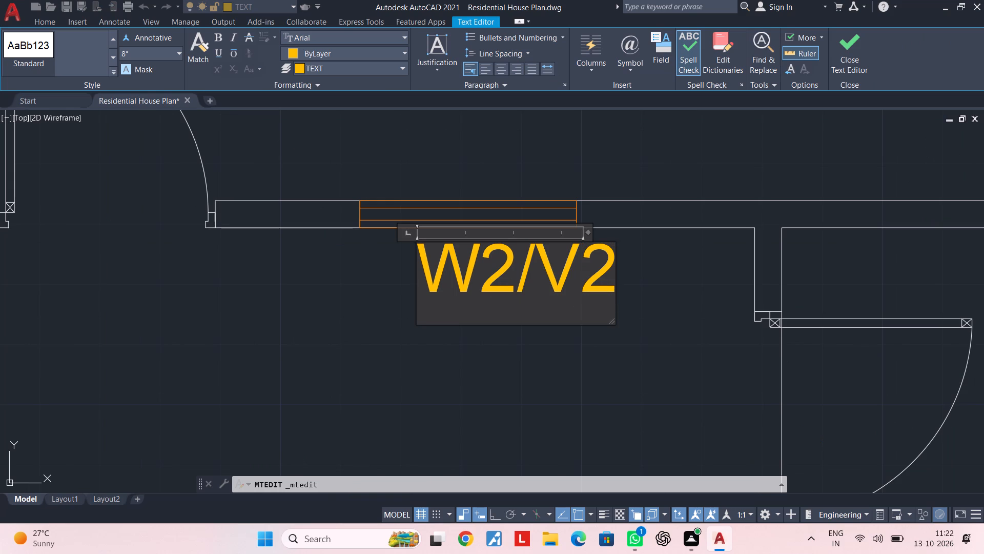
{"action": "left_click", "coordinate": [510, 291]}
{"action": "key", "text": "BackSpace"}
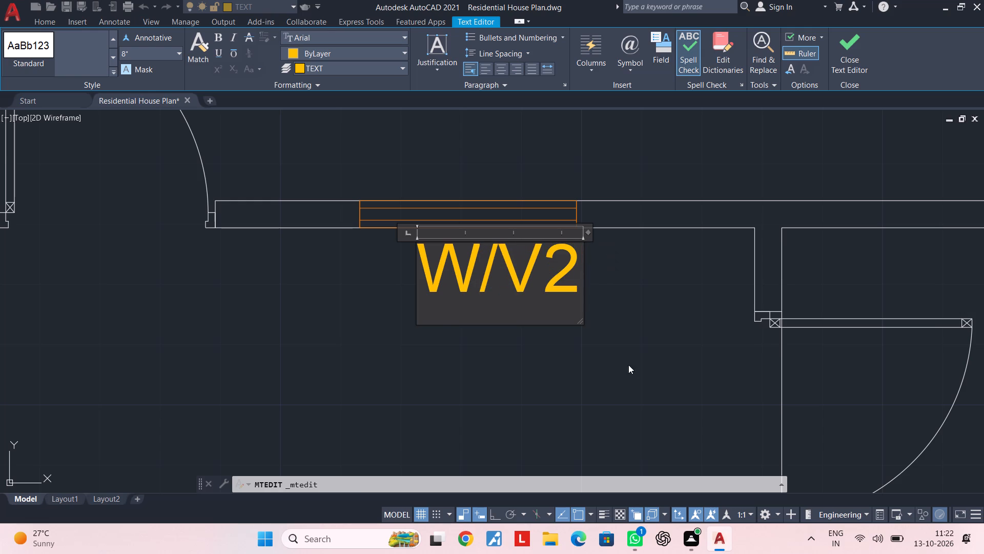
{"action": "left_click", "coordinate": [644, 381]}
{"action": "key", "text": "Escape"}
{"action": "key", "text": "Escape"}
Move the W/V2 label horizontally so it is centred beneath the window between bedroom and staircase area.
{"action": "left_click", "coordinate": [570, 300]}
{"action": "left_click", "coordinate": [560, 295]}
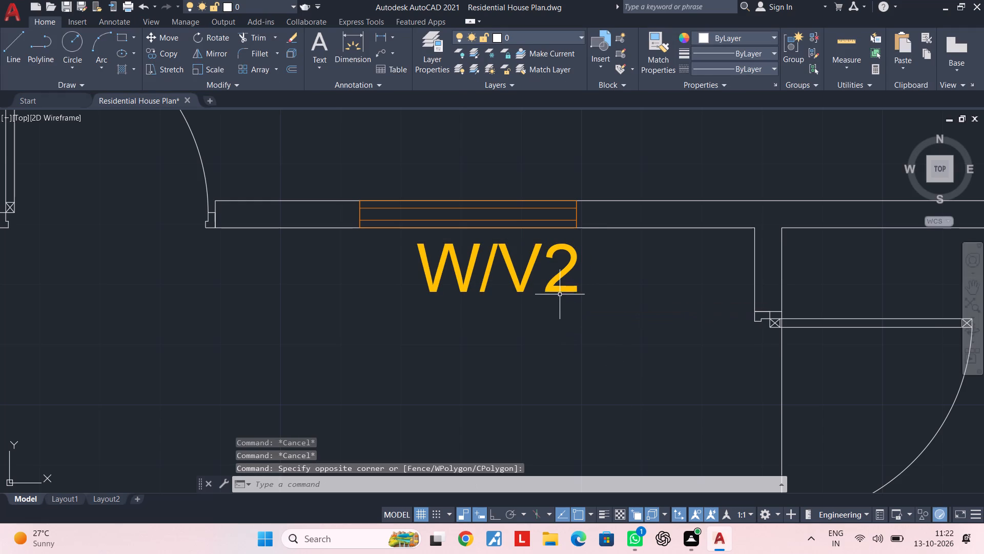
{"action": "left_click", "coordinate": [560, 294]}
{"action": "type", "text": "M"}
{"action": "key", "text": "space"}
{"action": "left_click", "coordinate": [560, 283]}
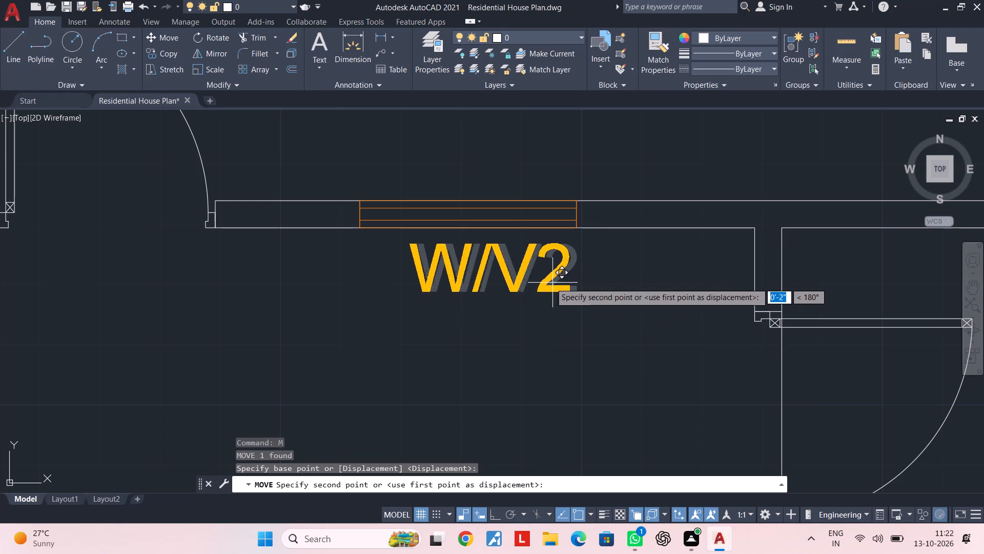
{"action": "left_click", "coordinate": [535, 282]}
{"action": "key", "text": "Escape"}
Copy the W/V2 label to just below the window in the kitchen's lower wall in the first plan.
{"action": "scroll", "coordinate": [535, 283], "scroll_direction": "down", "scroll_amount": 3}
{"action": "middle_click_drag", "start_coordinate": [541, 290], "coordinate": [537, 246]}
{"action": "key", "text": "Escape"}
{"action": "key", "text": "Escape"}
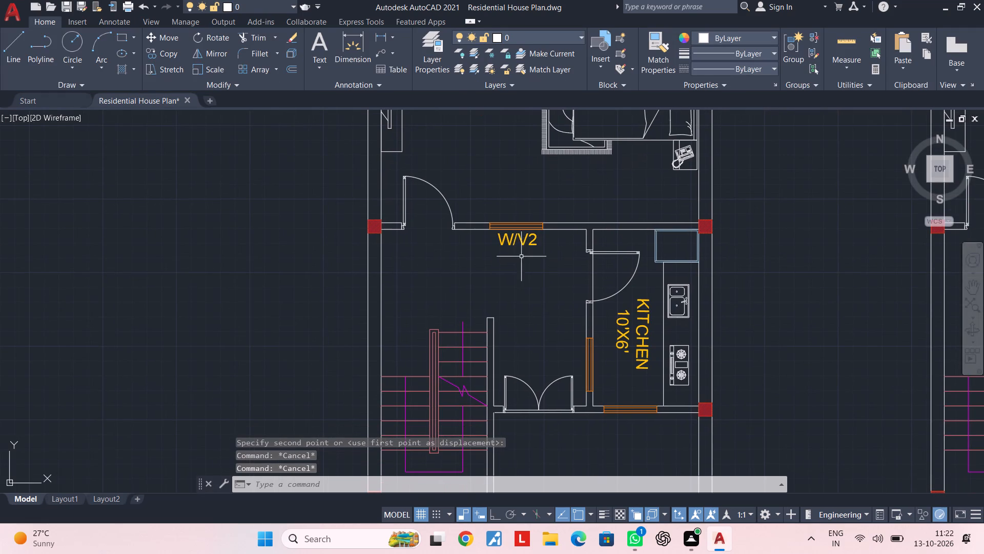
{"action": "left_click", "coordinate": [516, 240]}
{"action": "key", "text": "c"}
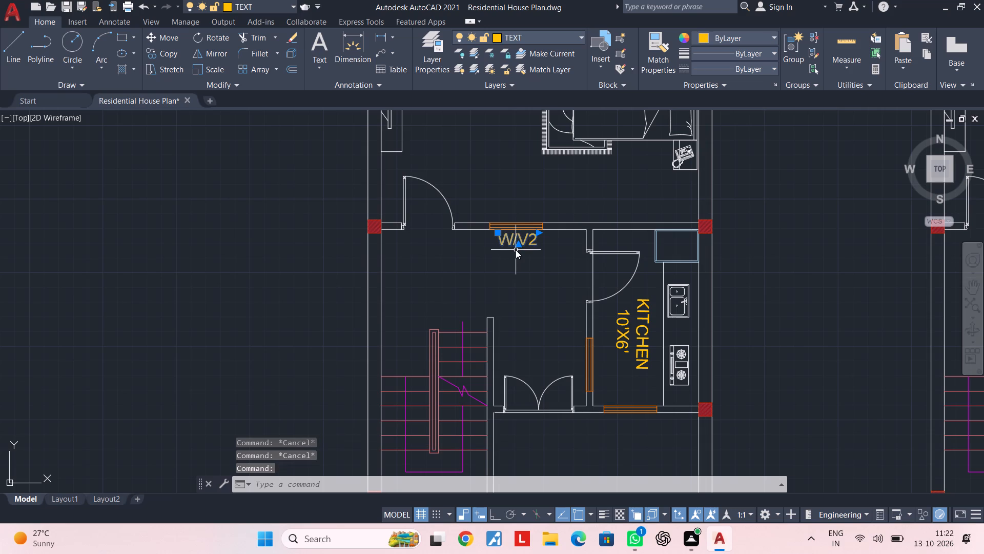
{"action": "type", "text": "O"}
{"action": "key", "text": "space"}
{"action": "left_click", "coordinate": [516, 251]}
{"action": "scroll", "coordinate": [572, 384], "scroll_direction": "down", "scroll_amount": 1}
{"action": "middle_click_drag", "start_coordinate": [572, 384], "coordinate": [563, 279]}
{"action": "scroll", "coordinate": [605, 325], "scroll_direction": "up", "scroll_amount": 2}
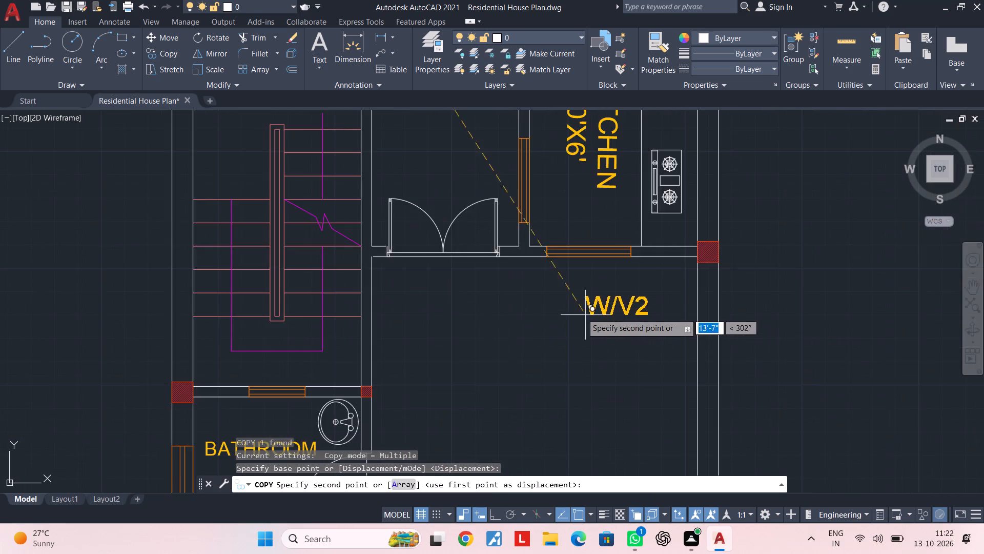
{"action": "scroll", "coordinate": [555, 293], "scroll_direction": "up", "scroll_amount": 2}
{"action": "left_click", "coordinate": [553, 265]}
{"action": "key", "text": "Escape"}
{"action": "key", "text": "Escape"}
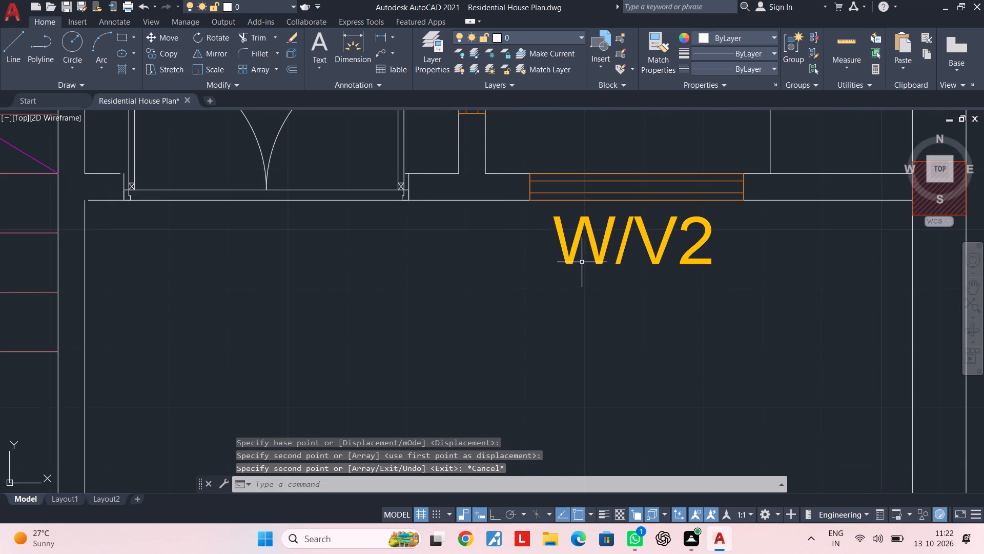
Change the text of the copied label below the kitchen window to W2.
{"action": "double_click", "coordinate": [592, 261]}
{"action": "scroll", "coordinate": [604, 258], "scroll_direction": "up", "scroll_amount": 1}
{"action": "double_click", "coordinate": [593, 262]}
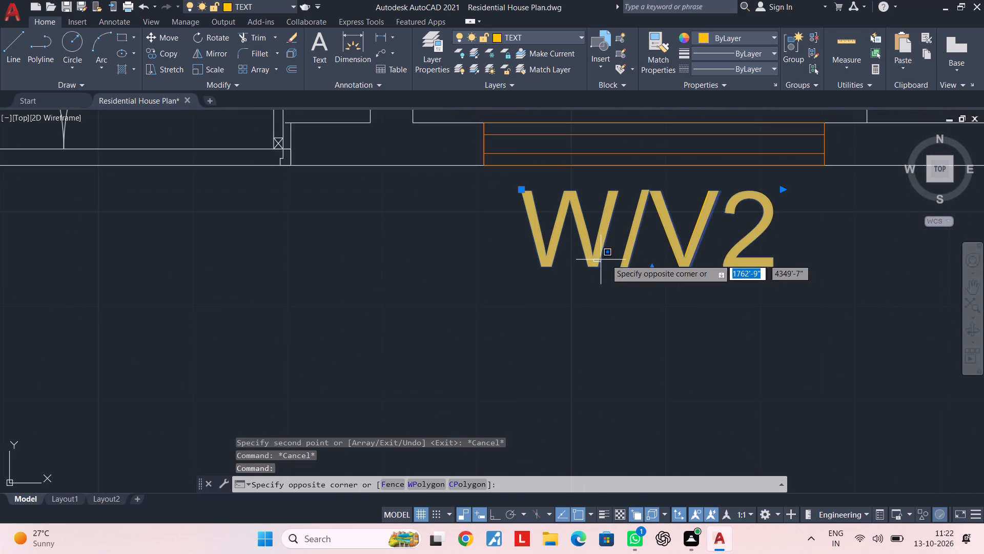
{"action": "key", "text": "Escape"}
{"action": "key", "text": "Escape"}
{"action": "triple_click", "coordinate": [756, 266]}
{"action": "left_click", "coordinate": [778, 254]}
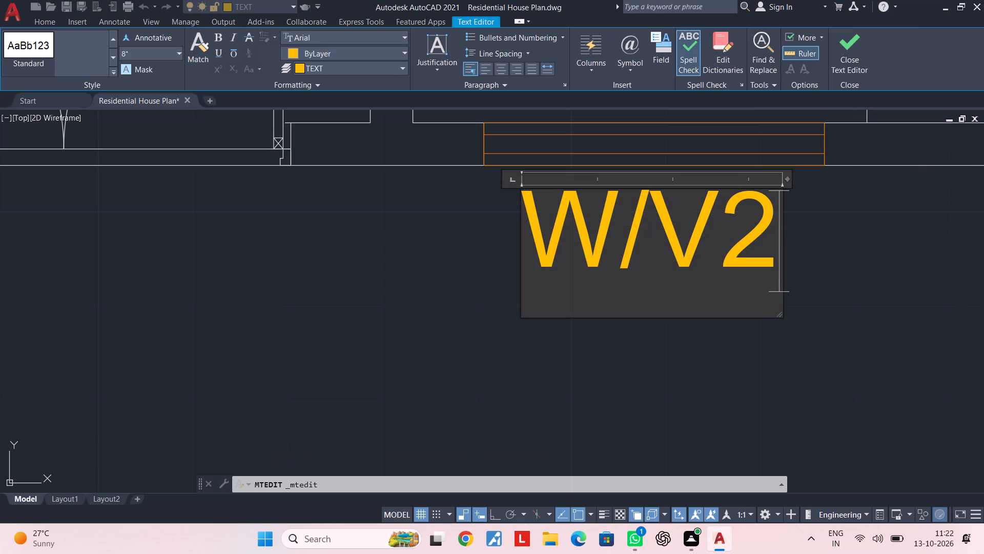
{"action": "key", "text": "BackSpace"}
{"action": "key", "text": "BackSpace"}
{"action": "key", "text": "BackSpace"}
{"action": "key", "text": "2"}
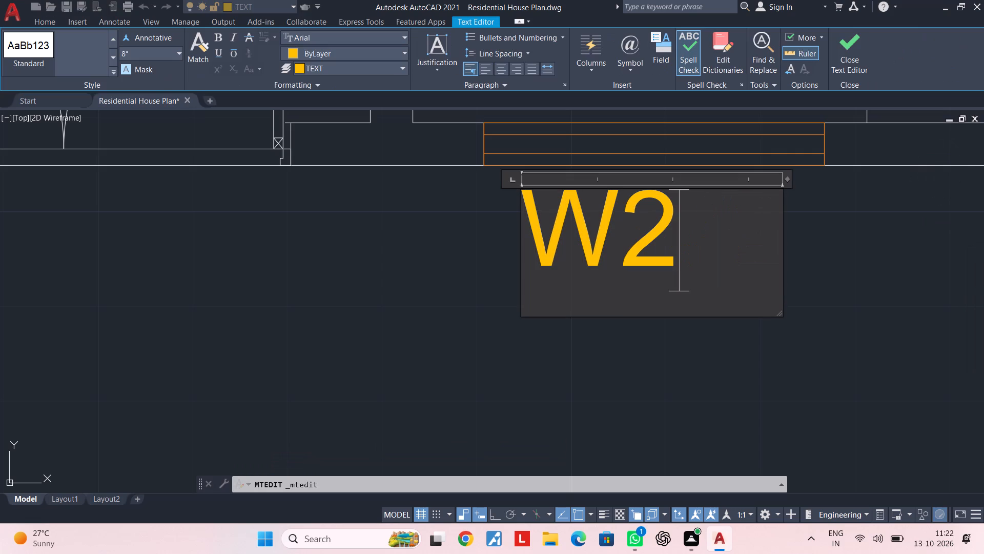
{"action": "left_click", "coordinate": [790, 361]}
Move the W2 label so it is centred just beneath the window in the kitchen's lower wall.
{"action": "scroll", "coordinate": [589, 371], "scroll_direction": "down", "scroll_amount": 3}
{"action": "scroll", "coordinate": [591, 341], "scroll_direction": "up", "scroll_amount": 1}
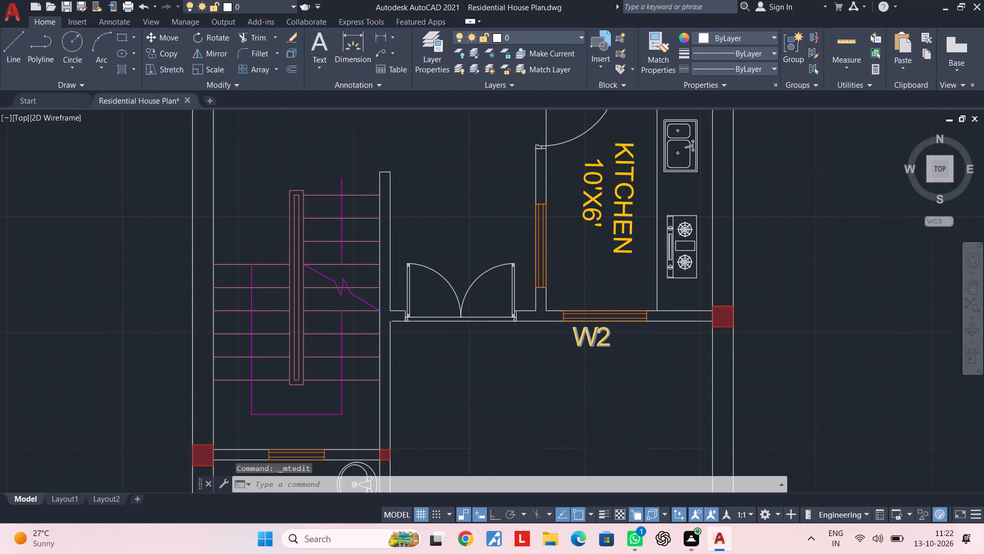
{"action": "left_click", "coordinate": [591, 341]}
{"action": "type", "text": "M"}
{"action": "key", "text": "space"}
{"action": "scroll", "coordinate": [591, 341], "scroll_direction": "up", "scroll_amount": 2}
{"action": "left_click", "coordinate": [591, 341]}
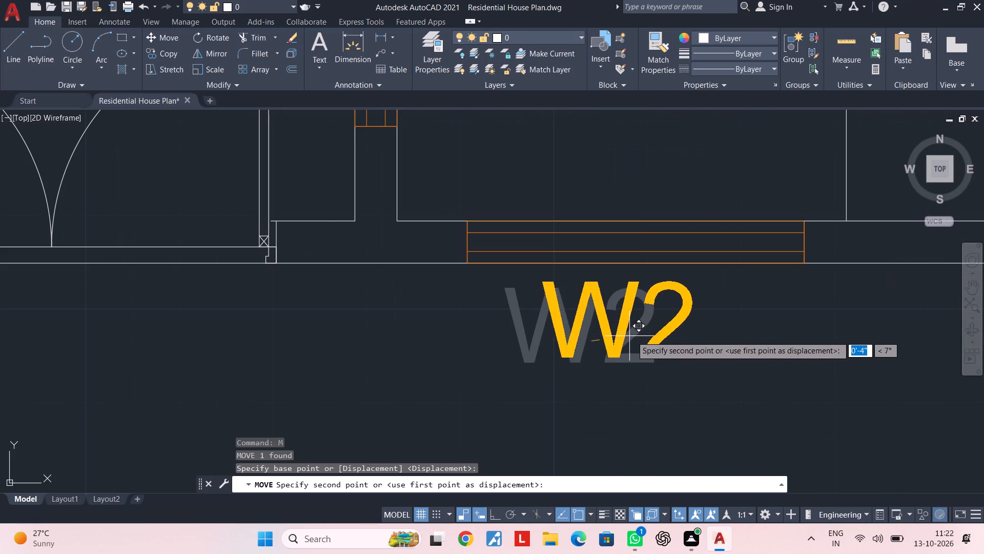
{"action": "left_click", "coordinate": [644, 335]}
{"action": "key", "text": "Escape"}
Copy the W2 label to beside the window in the wall between kitchen and staircase area.
{"action": "scroll", "coordinate": [643, 345], "scroll_direction": "down", "scroll_amount": 2}
{"action": "middle_click_drag", "start_coordinate": [644, 346], "coordinate": [589, 346]}
{"action": "scroll", "coordinate": [557, 337], "scroll_direction": "down", "scroll_amount": 3}
{"action": "middle_click_drag", "start_coordinate": [561, 337], "coordinate": [588, 333]}
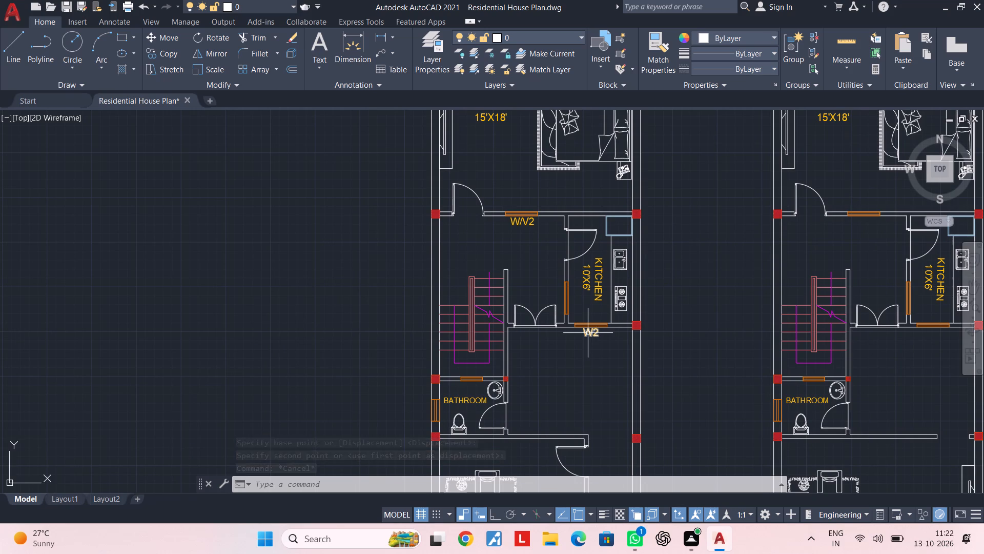
{"action": "scroll", "coordinate": [561, 340], "scroll_direction": "up", "scroll_amount": 1}
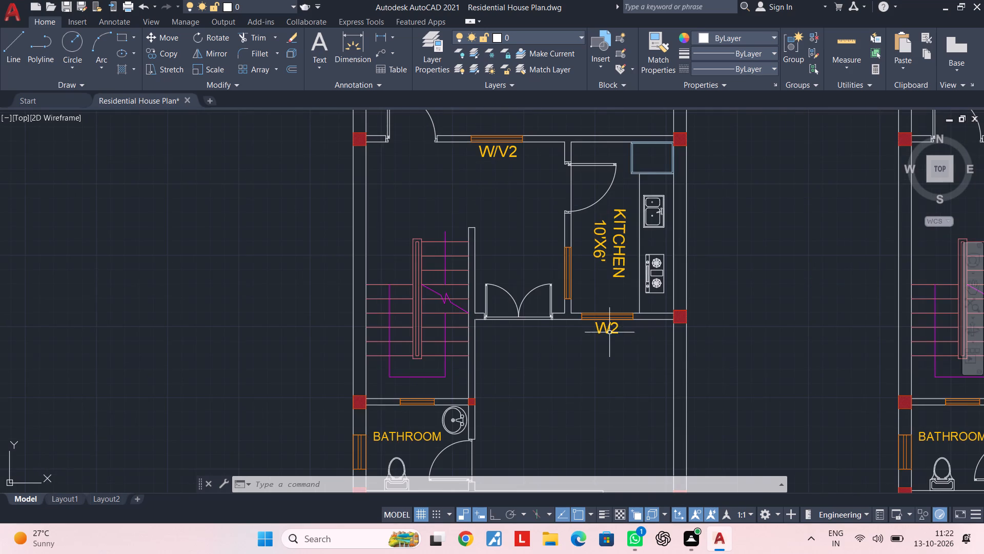
{"action": "scroll", "coordinate": [609, 332], "scroll_direction": "up", "scroll_amount": 2}
{"action": "left_click", "coordinate": [609, 328]}
{"action": "key", "text": "c"}
{"action": "key", "text": "o"}
{"action": "key", "text": "space"}
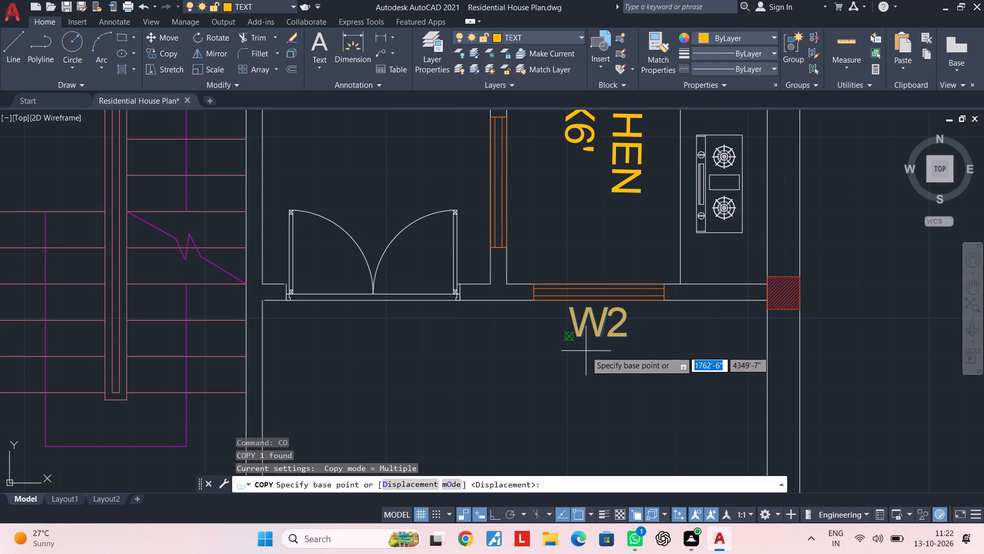
{"action": "left_click", "coordinate": [586, 351]}
{"action": "middle_click_drag", "start_coordinate": [461, 293], "coordinate": [479, 381]}
{"action": "scroll", "coordinate": [465, 271], "scroll_direction": "up", "scroll_amount": 2}
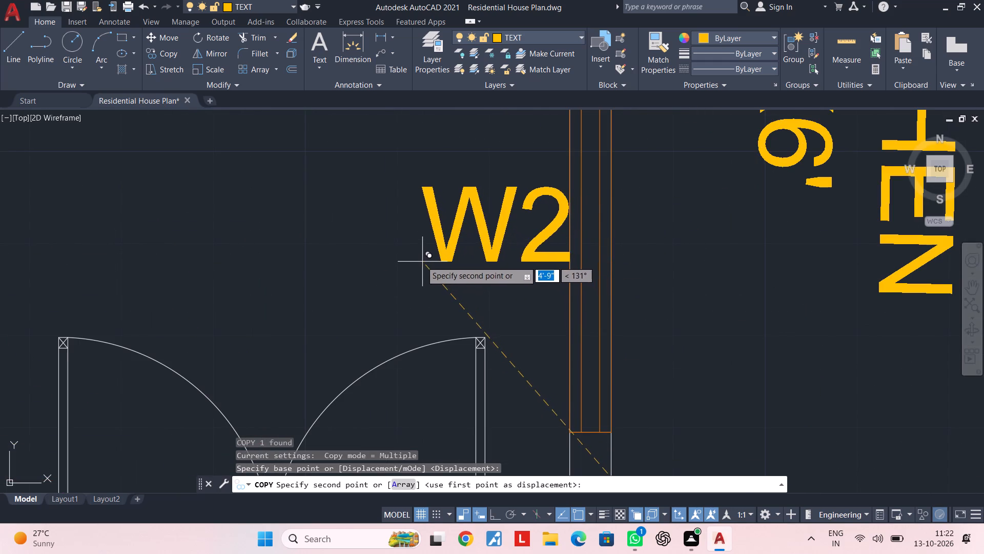
{"action": "left_click", "coordinate": [414, 256]}
{"action": "key", "text": "Escape"}
{"action": "key", "text": "Escape"}
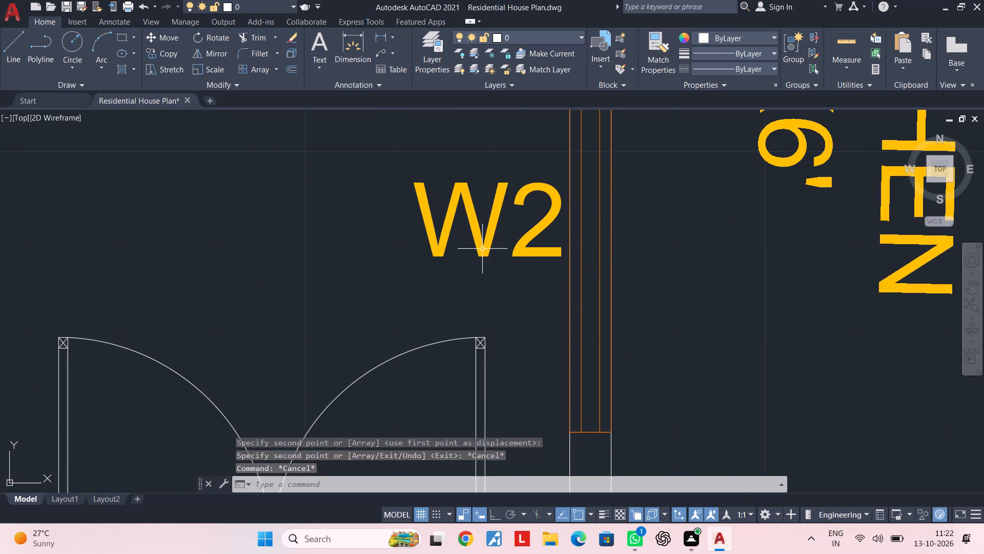
Replace the text of the copied label beside the kitchen's side window with V1, preceded by one space.
{"action": "double_click", "coordinate": [485, 248]}
{"action": "left_click", "coordinate": [569, 245]}
{"action": "key", "text": "BackSpace"}
{"action": "key", "text": "BackSpace"}
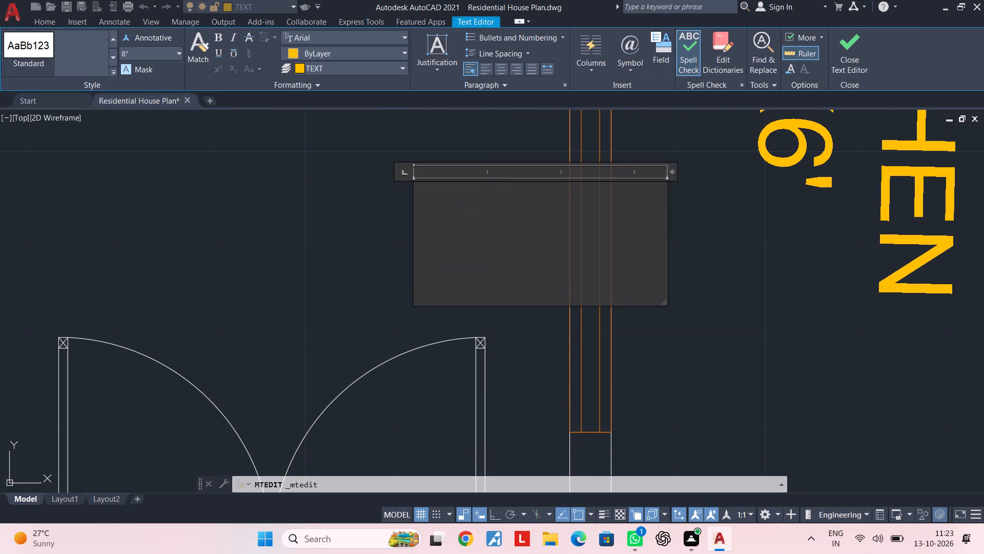
{"action": "type", "text": "V1"}
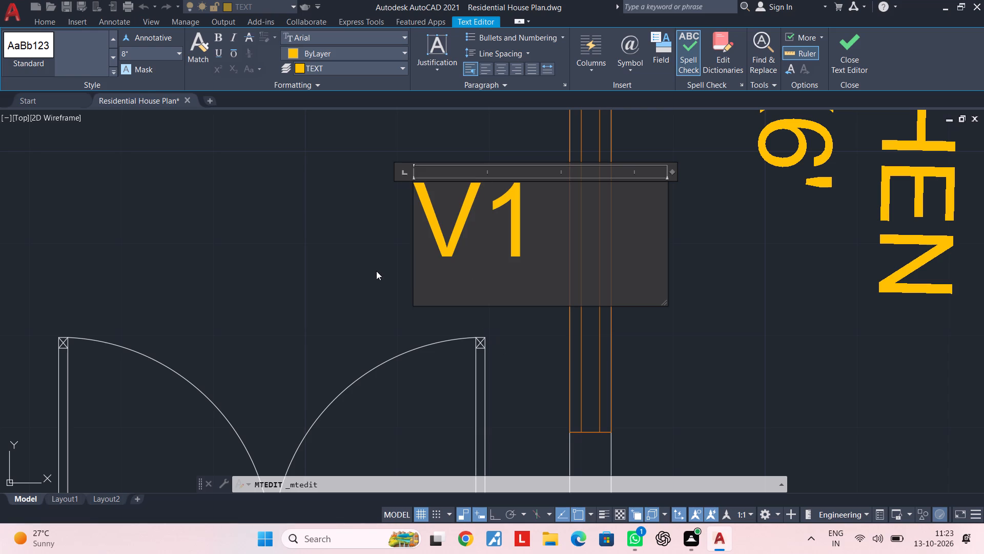
{"action": "left_click", "coordinate": [419, 241]}
{"action": "key", "text": "space"}
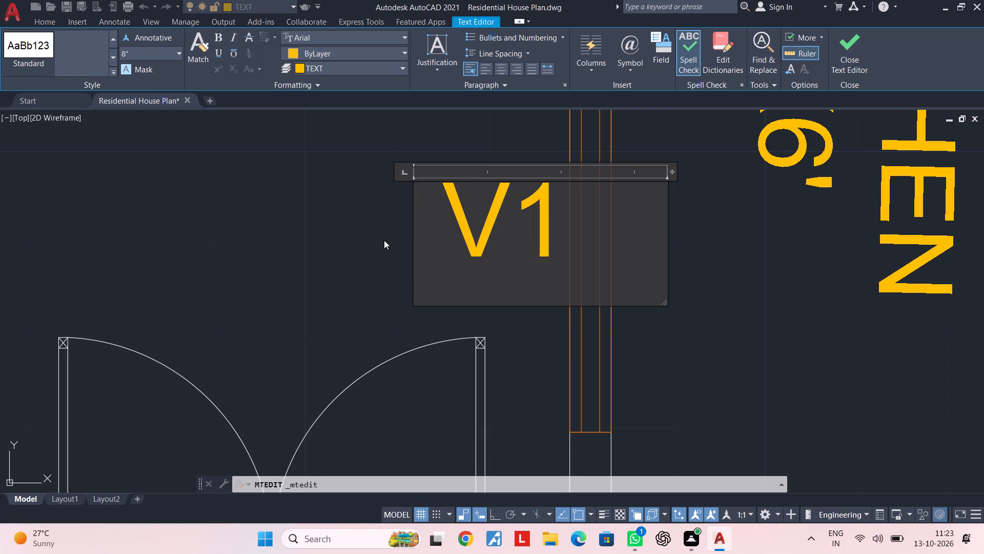
{"action": "left_click", "coordinate": [384, 240]}
{"action": "scroll", "coordinate": [384, 240], "scroll_direction": "down", "scroll_amount": 3}
{"action": "middle_click_drag", "start_coordinate": [389, 246], "coordinate": [475, 221]}
{"action": "key", "text": "Escape"}
{"action": "key", "text": "Escape"}
{"action": "middle_click_drag", "start_coordinate": [471, 249], "coordinate": [479, 232]}
{"action": "key", "text": "Escape"}
{"action": "key", "text": "Escape"}
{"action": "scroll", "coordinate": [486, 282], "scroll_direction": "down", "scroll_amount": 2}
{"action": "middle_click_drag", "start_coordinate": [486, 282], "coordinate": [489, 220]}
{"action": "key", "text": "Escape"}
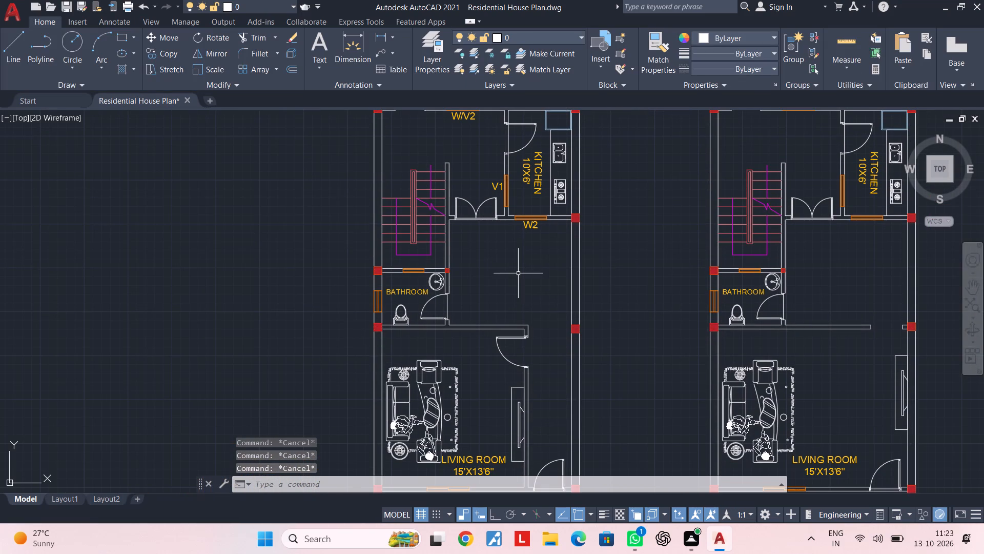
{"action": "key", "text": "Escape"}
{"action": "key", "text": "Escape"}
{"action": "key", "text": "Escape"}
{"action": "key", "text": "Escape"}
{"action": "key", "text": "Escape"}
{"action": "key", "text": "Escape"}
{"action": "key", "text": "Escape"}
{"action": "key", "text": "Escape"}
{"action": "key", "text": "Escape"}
Copy the W2 label from below the kitchen window to just beneath the window in the living room's lower wall.
{"action": "scroll", "coordinate": [518, 276], "scroll_direction": "down", "scroll_amount": 1}
{"action": "scroll", "coordinate": [527, 244], "scroll_direction": "up", "scroll_amount": 2}
{"action": "left_click", "coordinate": [527, 244]}
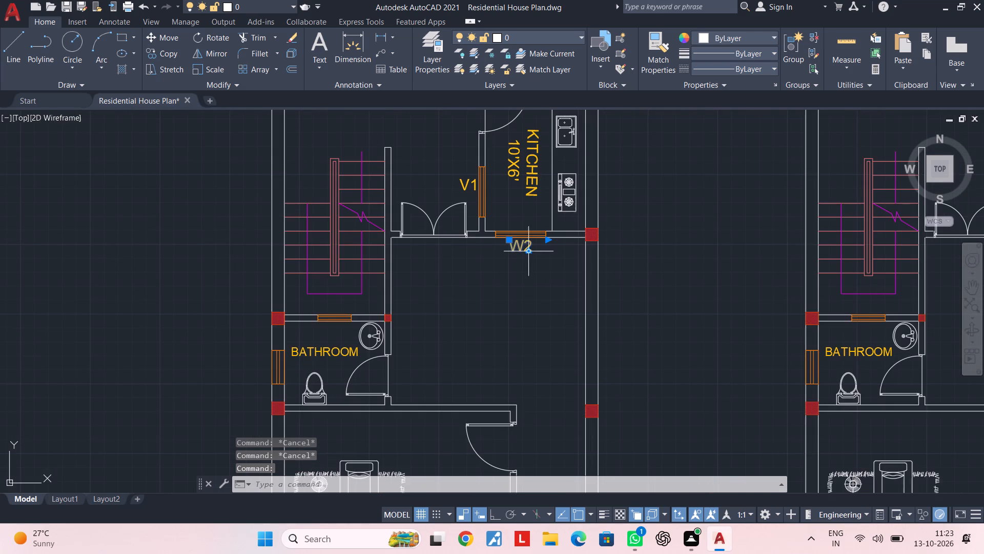
{"action": "key", "text": "c"}
{"action": "key", "text": "o"}
{"action": "key", "text": "space"}
{"action": "left_click", "coordinate": [529, 261]}
{"action": "scroll", "coordinate": [529, 342], "scroll_direction": "down", "scroll_amount": 1}
{"action": "middle_click_drag", "start_coordinate": [529, 342], "coordinate": [529, 333]}
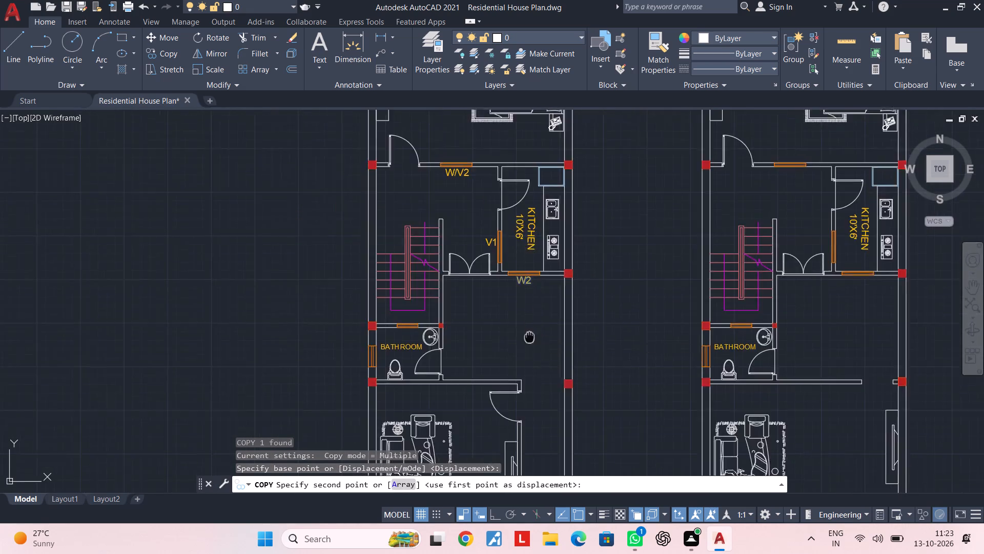
{"action": "middle_click_drag", "start_coordinate": [529, 333], "coordinate": [513, 147]}
{"action": "middle_click_drag", "start_coordinate": [519, 313], "coordinate": [547, 238]}
{"action": "scroll", "coordinate": [466, 290], "scroll_direction": "up", "scroll_amount": 3}
{"action": "middle_click_drag", "start_coordinate": [475, 288], "coordinate": [524, 293]}
{"action": "scroll", "coordinate": [522, 287], "scroll_direction": "up", "scroll_amount": 2}
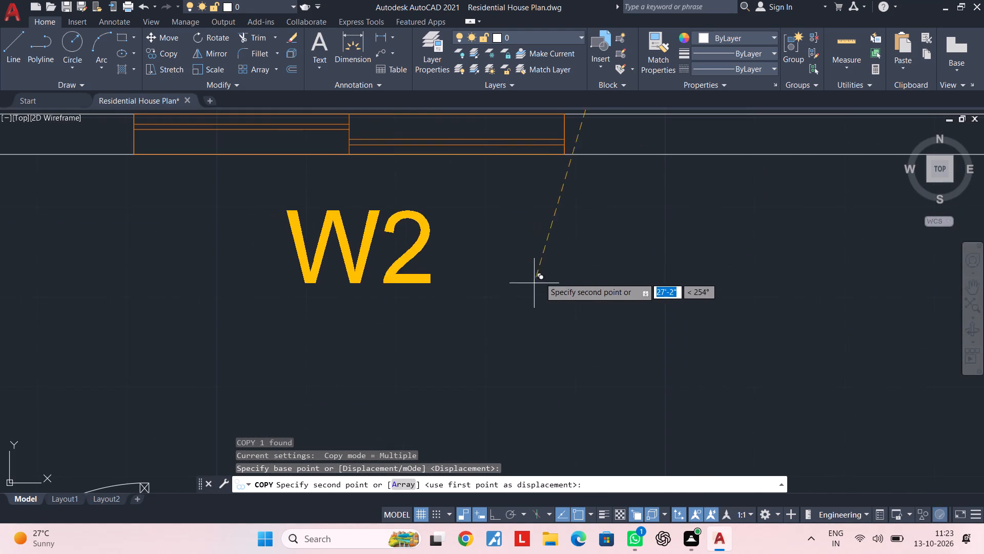
{"action": "left_click", "coordinate": [532, 242]}
{"action": "middle_click_drag", "start_coordinate": [480, 271], "coordinate": [619, 271]}
{"action": "key", "text": "Escape"}
{"action": "key", "text": "Escape"}
Change the text of the copied label below the living room window to W1.
{"action": "double_click", "coordinate": [537, 233]}
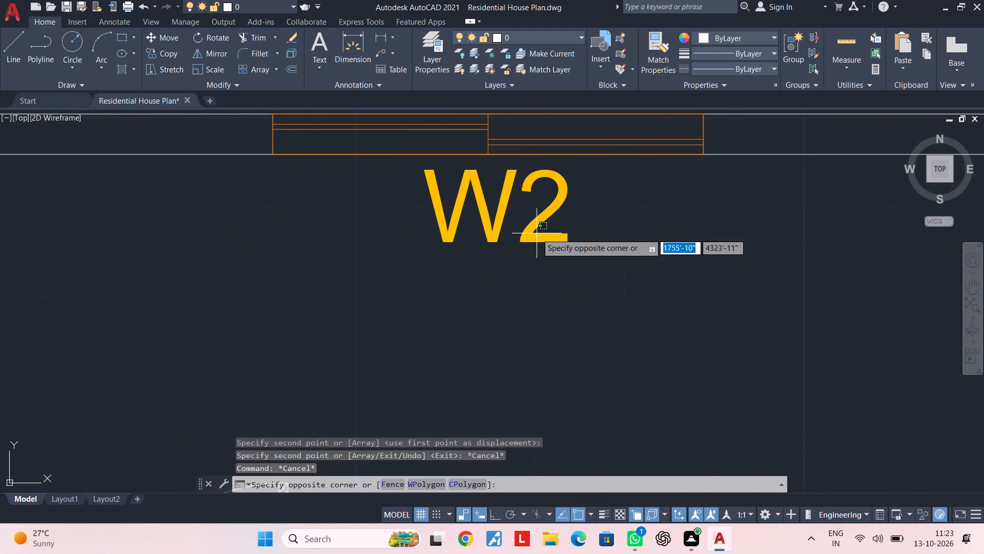
{"action": "key", "text": "Escape"}
{"action": "key", "text": "Escape"}
{"action": "double_click", "coordinate": [532, 238]}
{"action": "key", "text": "Escape"}
{"action": "key", "text": "Escape"}
{"action": "double_click", "coordinate": [553, 213]}
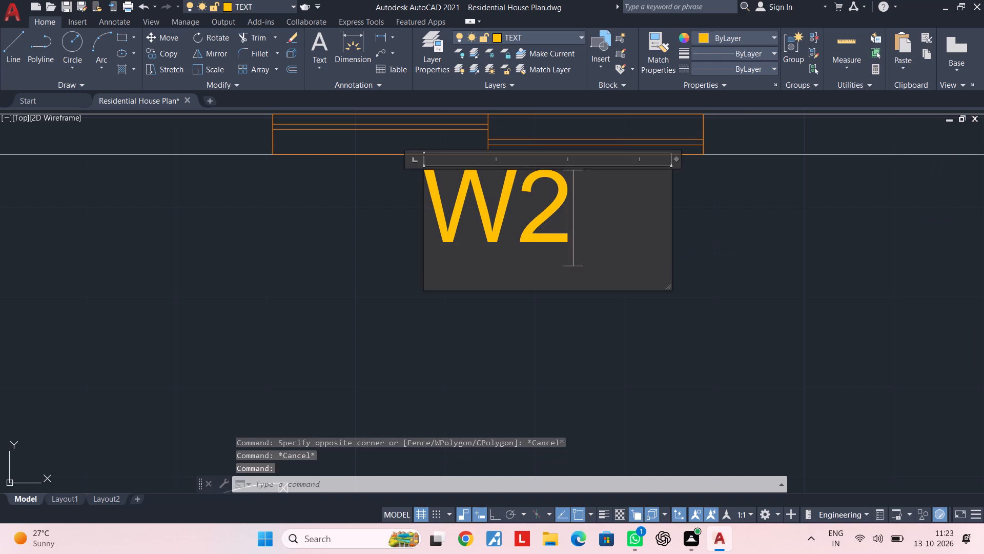
{"action": "key", "text": "BackSpace"}
{"action": "key", "text": "1"}
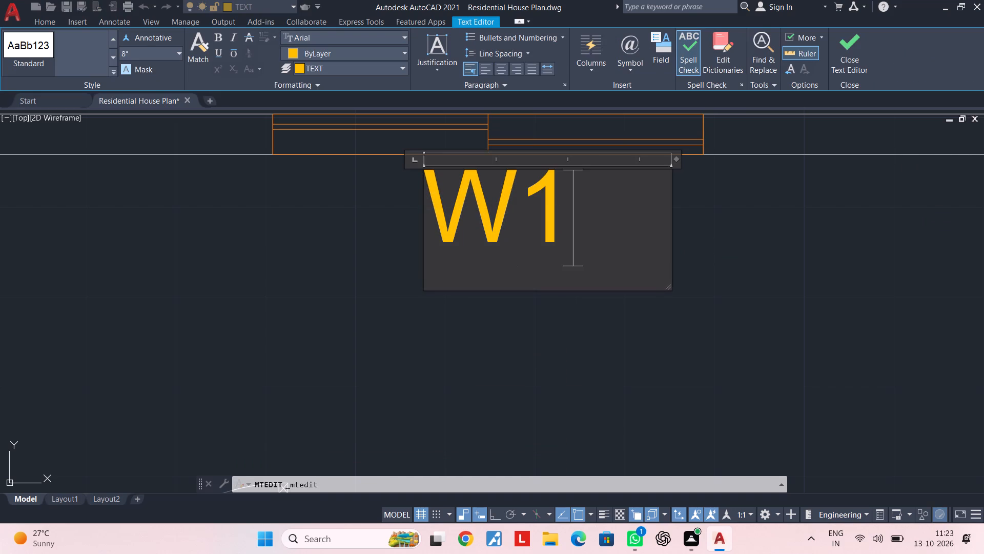
{"action": "left_click", "coordinate": [529, 371]}
Copy the V1 label from beside the kitchen's side window to inside the bathroom, next to its outer-wall ventilator.
{"action": "scroll", "coordinate": [515, 361], "scroll_direction": "down", "scroll_amount": 3}
{"action": "middle_click_drag", "start_coordinate": [515, 361], "coordinate": [575, 369]}
{"action": "key", "text": "Escape"}
{"action": "scroll", "coordinate": [555, 335], "scroll_direction": "down", "scroll_amount": 2}
{"action": "middle_click_drag", "start_coordinate": [555, 335], "coordinate": [566, 372]}
{"action": "key", "text": "Escape"}
{"action": "key", "text": "Escape"}
{"action": "middle_click_drag", "start_coordinate": [580, 262], "coordinate": [589, 380]}
{"action": "key", "text": "Escape"}
{"action": "key", "text": "Escape"}
{"action": "middle_click_drag", "start_coordinate": [625, 241], "coordinate": [625, 244]}
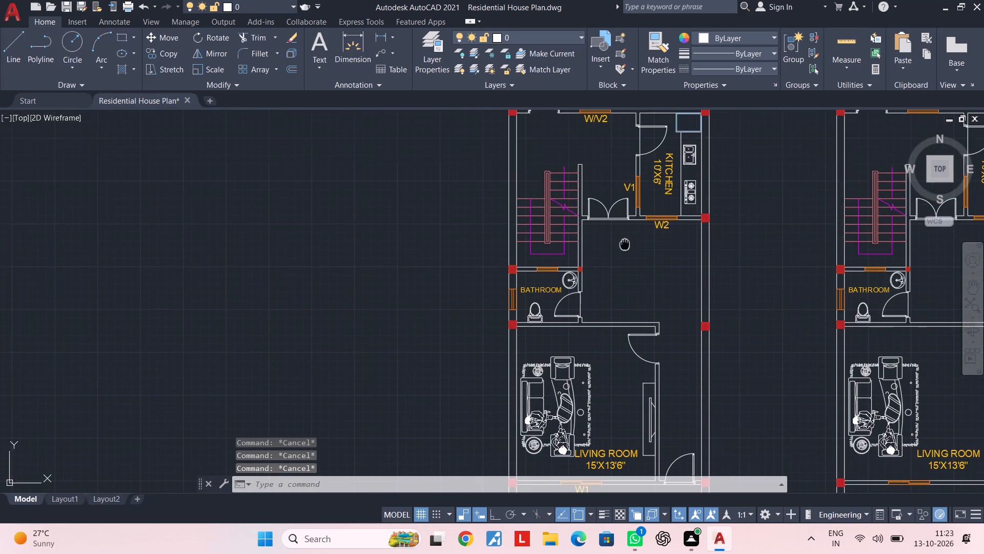
{"action": "middle_click_drag", "start_coordinate": [625, 244], "coordinate": [628, 319]}
{"action": "scroll", "coordinate": [633, 263], "scroll_direction": "up", "scroll_amount": 2}
{"action": "left_click", "coordinate": [634, 268]}
{"action": "left_click", "coordinate": [621, 268]}
{"action": "type", "text": "CO"}
{"action": "key", "text": "space"}
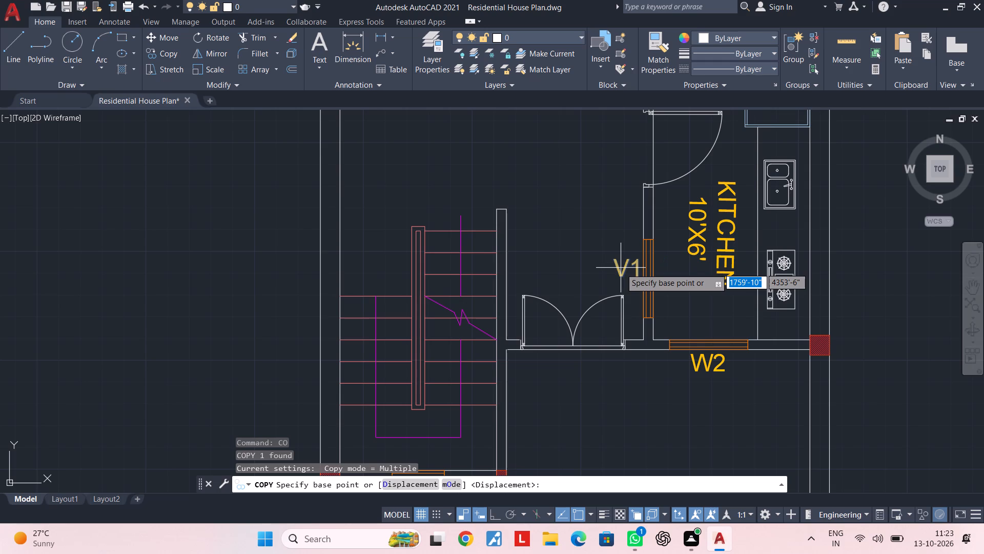
{"action": "left_click", "coordinate": [625, 268]}
{"action": "middle_click_drag", "start_coordinate": [488, 340], "coordinate": [567, 118]}
{"action": "middle_click_drag", "start_coordinate": [459, 293], "coordinate": [479, 249]}
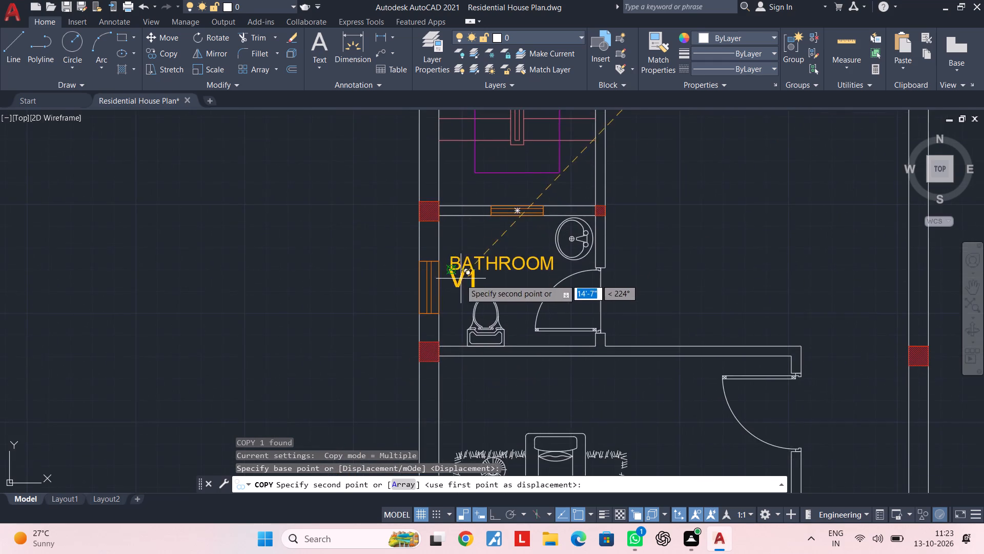
{"action": "scroll", "coordinate": [459, 288], "scroll_direction": "up", "scroll_amount": 2}
{"action": "middle_click_drag", "start_coordinate": [442, 306], "coordinate": [531, 265]}
{"action": "scroll", "coordinate": [521, 265], "scroll_direction": "up", "scroll_amount": 2}
{"action": "left_click", "coordinate": [529, 255]}
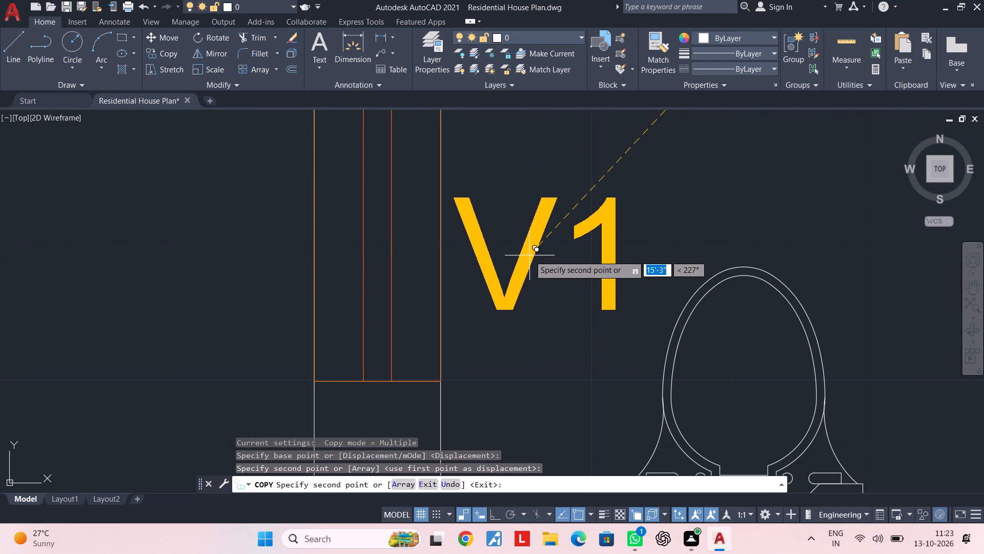
{"action": "key", "text": "Escape"}
{"action": "key", "text": "Escape"}
{"action": "key", "text": "Escape"}
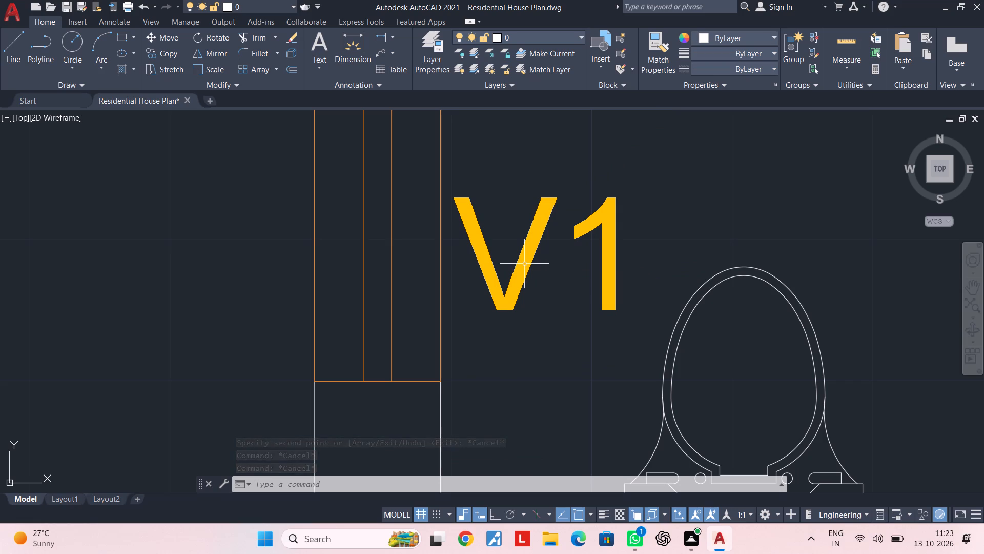
Change the text of the copied label beside the bathroom's outer-wall ventilator to V3.
{"action": "double_click", "coordinate": [608, 241]}
{"action": "key", "text": "Escape"}
{"action": "scroll", "coordinate": [613, 230], "scroll_direction": "down", "scroll_amount": 3}
{"action": "double_click", "coordinate": [613, 226]}
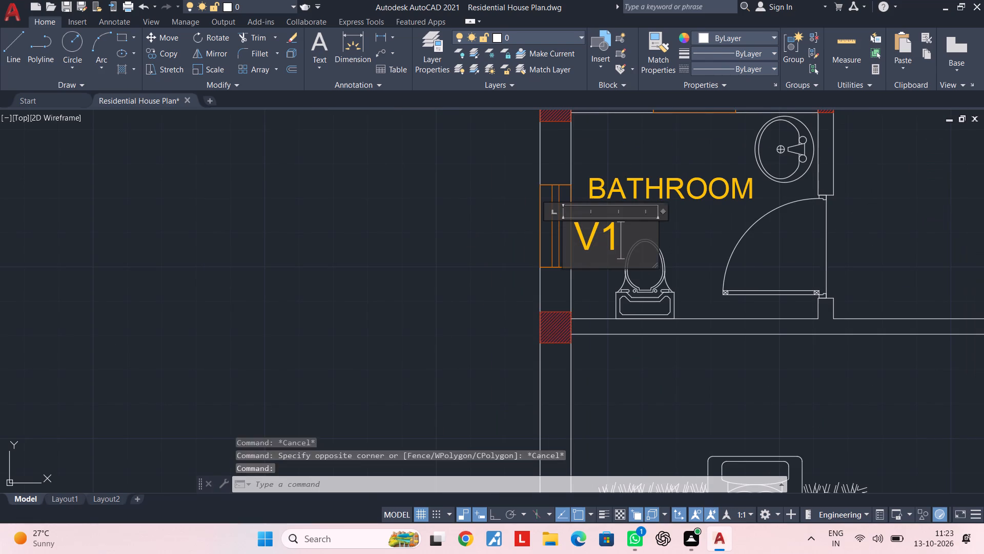
{"action": "key", "text": "BackSpace"}
{"action": "key", "text": "3"}
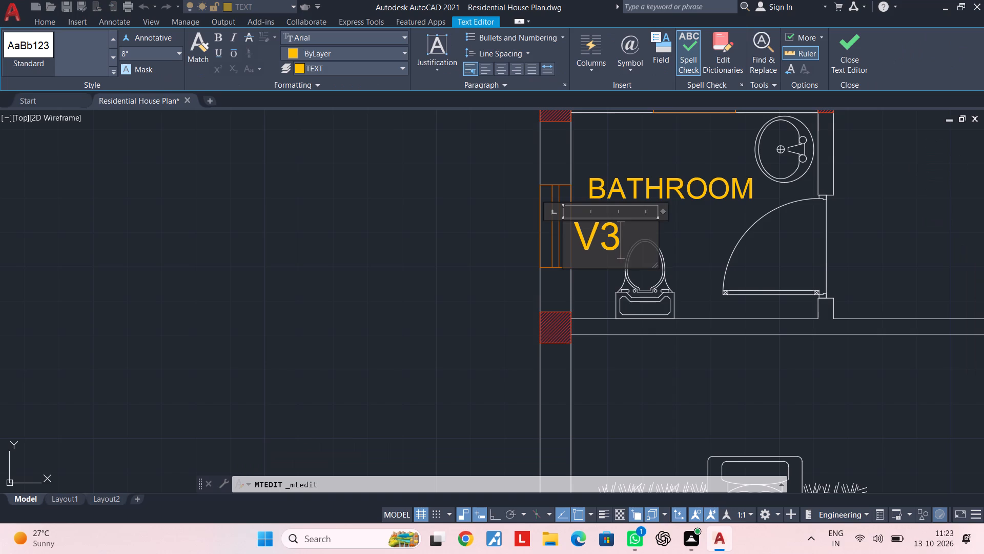
{"action": "left_click", "coordinate": [411, 280]}
Copy the V3 label to just above the ventilator in the wall between the bathroom and the staircase.
{"action": "scroll", "coordinate": [564, 221], "scroll_direction": "down", "scroll_amount": 3}
{"action": "middle_click_drag", "start_coordinate": [567, 221], "coordinate": [530, 270]}
{"action": "scroll", "coordinate": [553, 289], "scroll_direction": "up", "scroll_amount": 4}
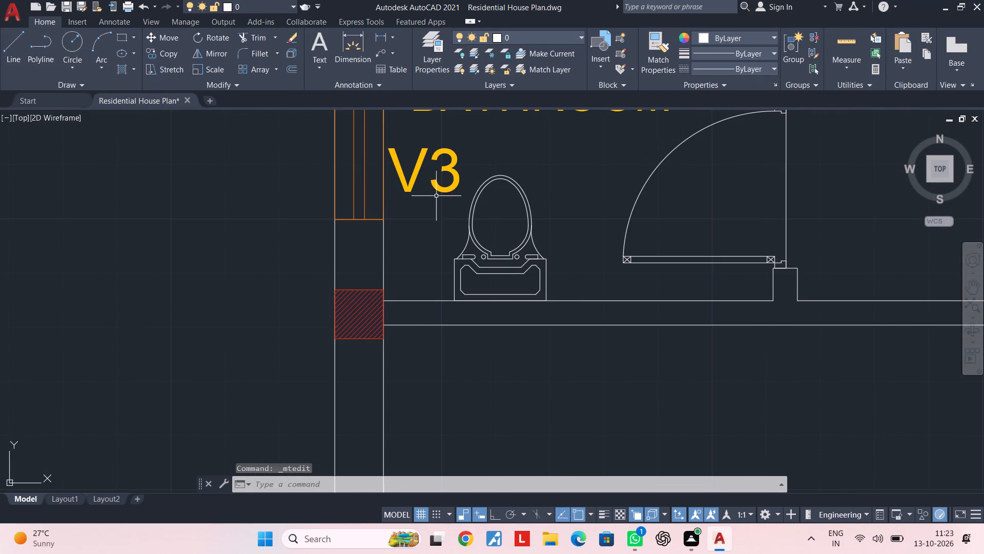
{"action": "left_click", "coordinate": [417, 176]}
{"action": "type", "text": "CO"}
{"action": "key", "text": "space"}
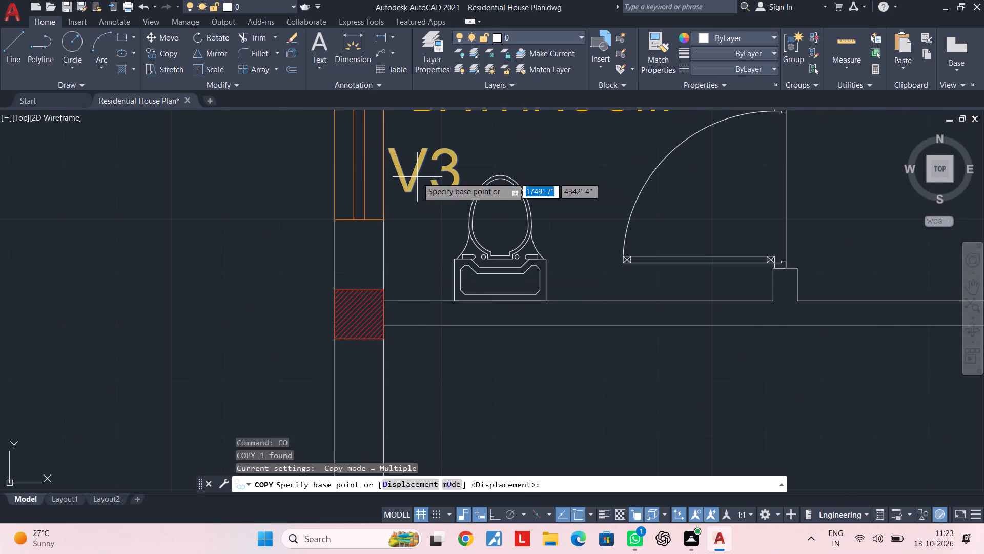
{"action": "left_click", "coordinate": [417, 177]}
{"action": "scroll", "coordinate": [504, 109], "scroll_direction": "down", "scroll_amount": 2}
{"action": "middle_click_drag", "start_coordinate": [505, 109], "coordinate": [471, 315]}
{"action": "scroll", "coordinate": [494, 165], "scroll_direction": "down", "scroll_amount": 2}
{"action": "middle_click_drag", "start_coordinate": [507, 164], "coordinate": [491, 344]}
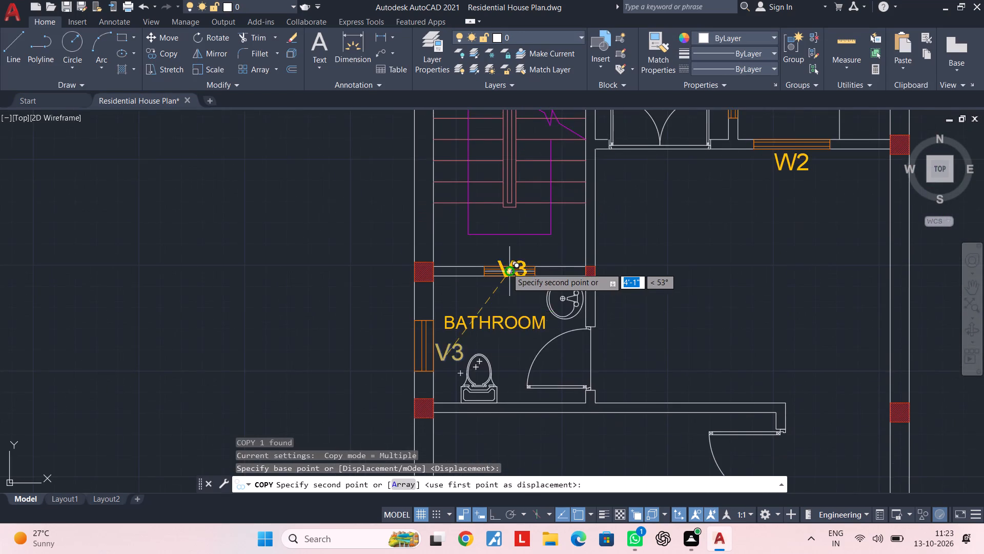
{"action": "scroll", "coordinate": [507, 268], "scroll_direction": "up", "scroll_amount": 2}
{"action": "left_click", "coordinate": [501, 235]}
{"action": "scroll", "coordinate": [523, 245], "scroll_direction": "down", "scroll_amount": 4}
{"action": "key", "text": "Escape"}
{"action": "key", "text": "Escape"}
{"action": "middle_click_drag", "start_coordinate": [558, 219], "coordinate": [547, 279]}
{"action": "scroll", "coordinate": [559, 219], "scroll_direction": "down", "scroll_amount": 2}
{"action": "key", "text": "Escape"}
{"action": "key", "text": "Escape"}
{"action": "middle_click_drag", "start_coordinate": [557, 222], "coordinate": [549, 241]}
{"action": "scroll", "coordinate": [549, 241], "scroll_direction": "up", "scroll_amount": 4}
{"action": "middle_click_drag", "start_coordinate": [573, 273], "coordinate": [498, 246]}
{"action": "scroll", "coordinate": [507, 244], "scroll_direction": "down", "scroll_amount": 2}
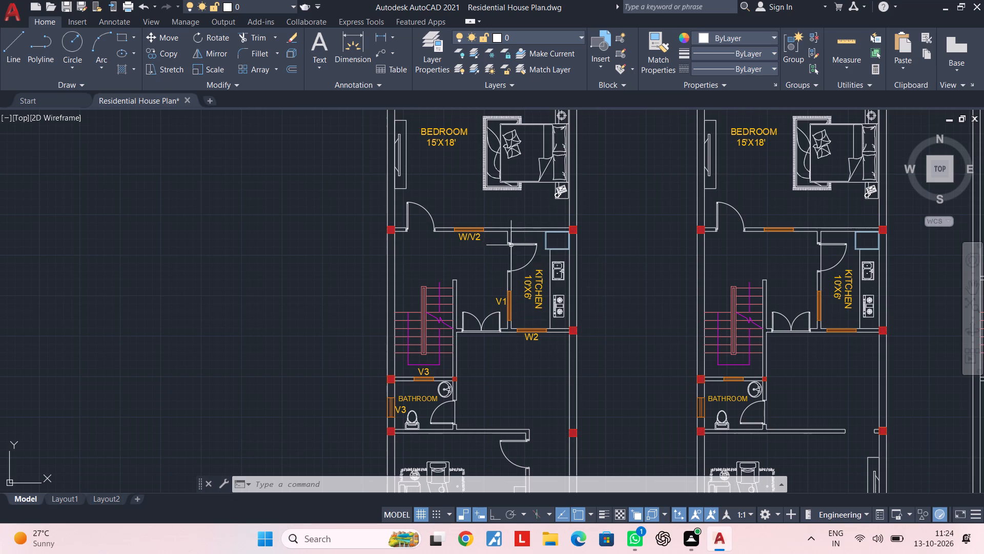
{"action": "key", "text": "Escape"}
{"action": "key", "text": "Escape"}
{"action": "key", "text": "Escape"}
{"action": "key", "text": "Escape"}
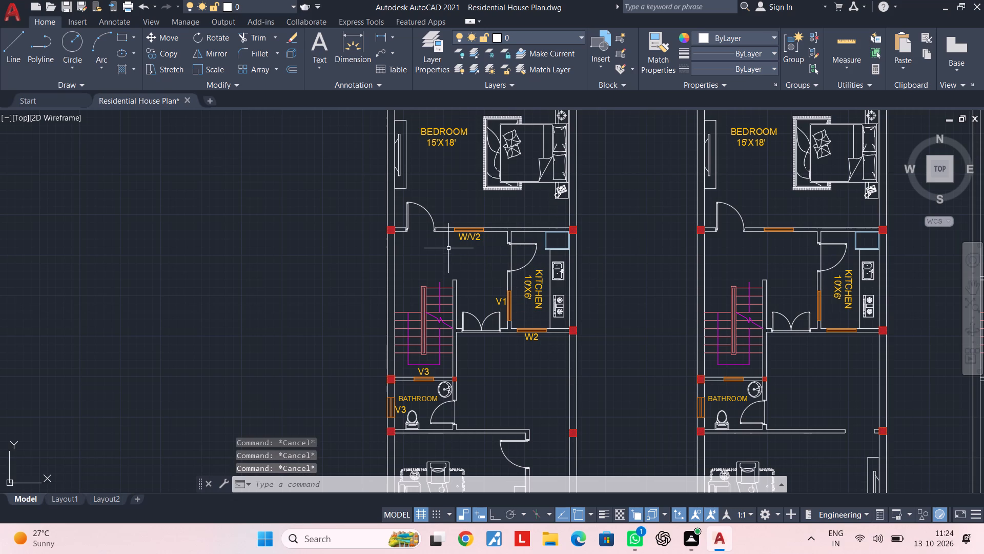
Copy the V1 label from beside the kitchen's side window into the opening of the bedroom door.
{"action": "scroll", "coordinate": [448, 247], "scroll_direction": "up", "scroll_amount": 3}
{"action": "middle_click_drag", "start_coordinate": [438, 244], "coordinate": [477, 290]}
{"action": "scroll", "coordinate": [493, 290], "scroll_direction": "down", "scroll_amount": 1}
{"action": "middle_click_drag", "start_coordinate": [495, 291], "coordinate": [490, 206]}
{"action": "key", "text": "Escape"}
{"action": "key", "text": "Escape"}
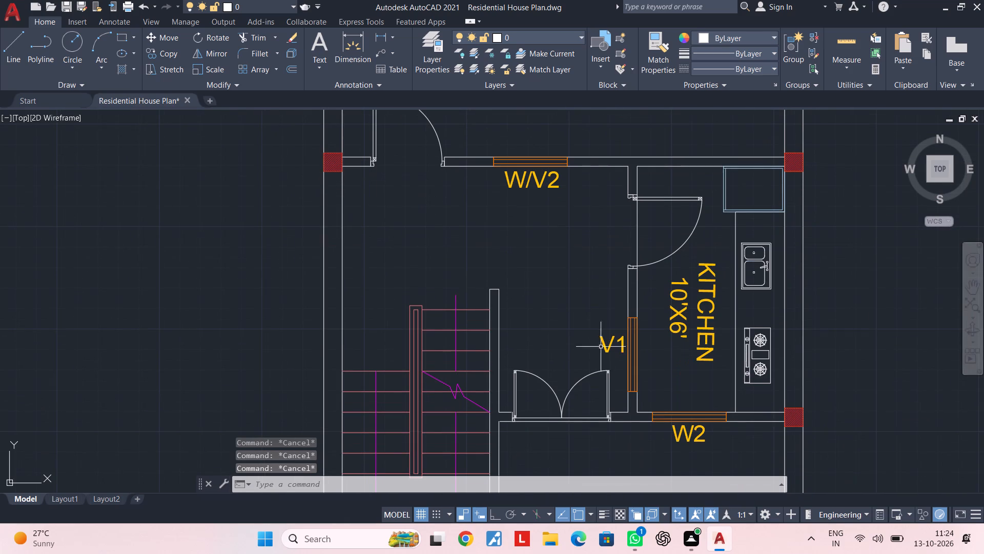
{"action": "left_click", "coordinate": [604, 350]}
{"action": "key", "text": "c"}
{"action": "key", "text": "o"}
{"action": "key", "text": "space"}
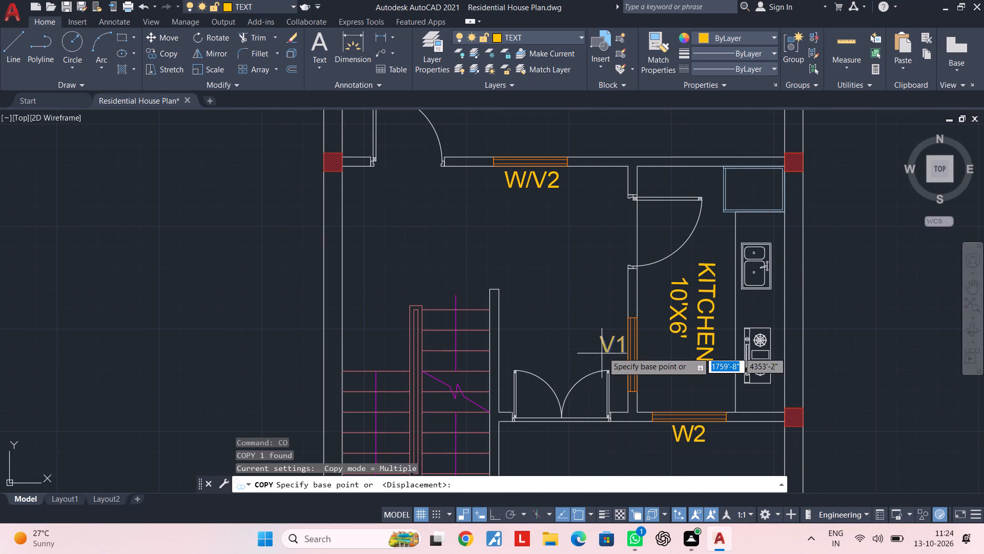
{"action": "left_click", "coordinate": [609, 349]}
{"action": "middle_click_drag", "start_coordinate": [391, 182], "coordinate": [445, 241]}
{"action": "scroll", "coordinate": [454, 232], "scroll_direction": "up", "scroll_amount": 2}
{"action": "middle_click_drag", "start_coordinate": [458, 233], "coordinate": [453, 253]}
{"action": "scroll", "coordinate": [451, 251], "scroll_direction": "up", "scroll_amount": 1}
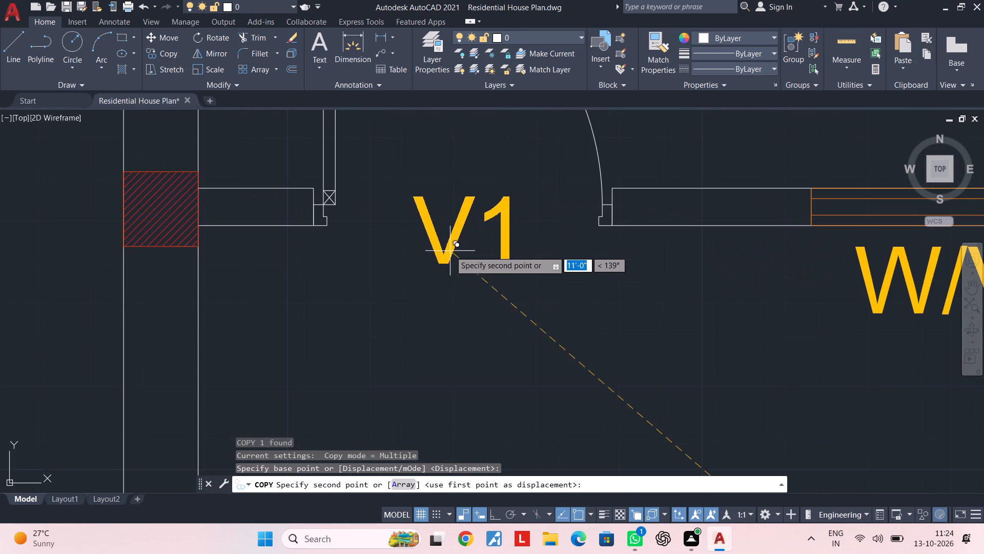
{"action": "left_click", "coordinate": [441, 231]}
{"action": "middle_click_drag", "start_coordinate": [455, 274], "coordinate": [470, 276]}
{"action": "key", "text": "Escape"}
{"action": "key", "text": "Escape"}
Replace the text of the copied label in the bedroom door opening with D2.
{"action": "double_click", "coordinate": [456, 236]}
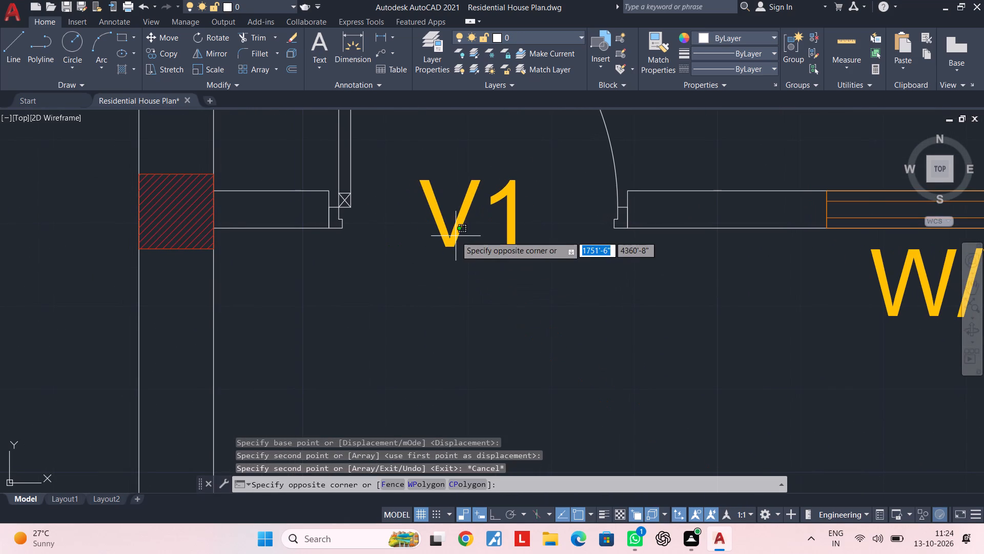
{"action": "key", "text": "Escape"}
{"action": "key", "text": "Escape"}
{"action": "key", "text": "Escape"}
{"action": "left_click", "coordinate": [464, 229]}
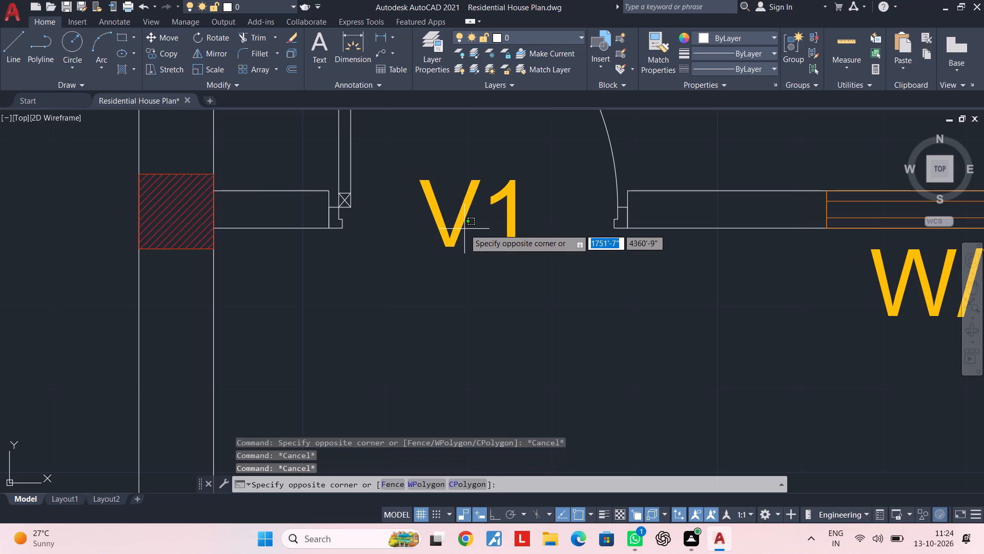
{"action": "triple_click", "coordinate": [464, 215]}
{"action": "left_click", "coordinate": [527, 212]}
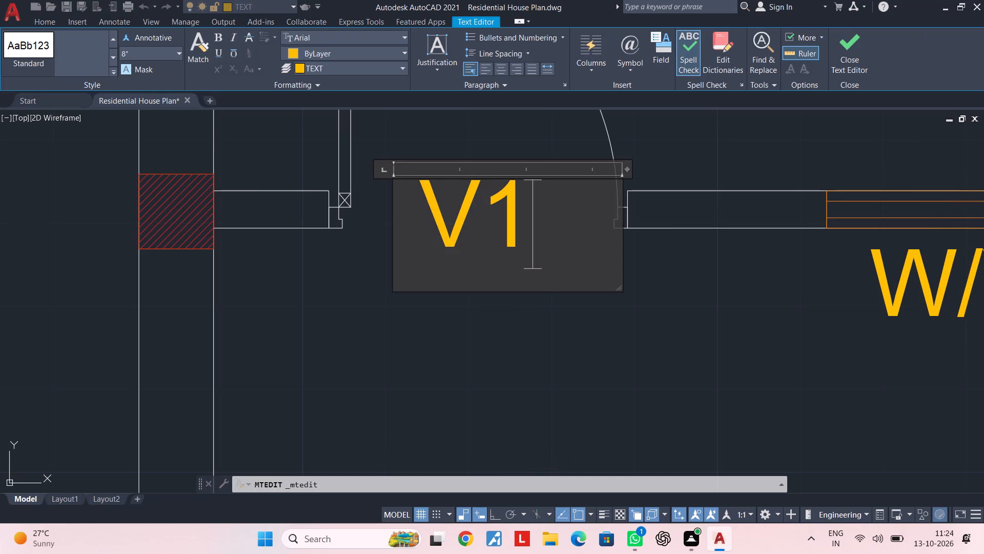
{"action": "key", "text": "BackSpace"}
{"action": "key", "text": "BackSpace"}
{"action": "key", "text": "d"}
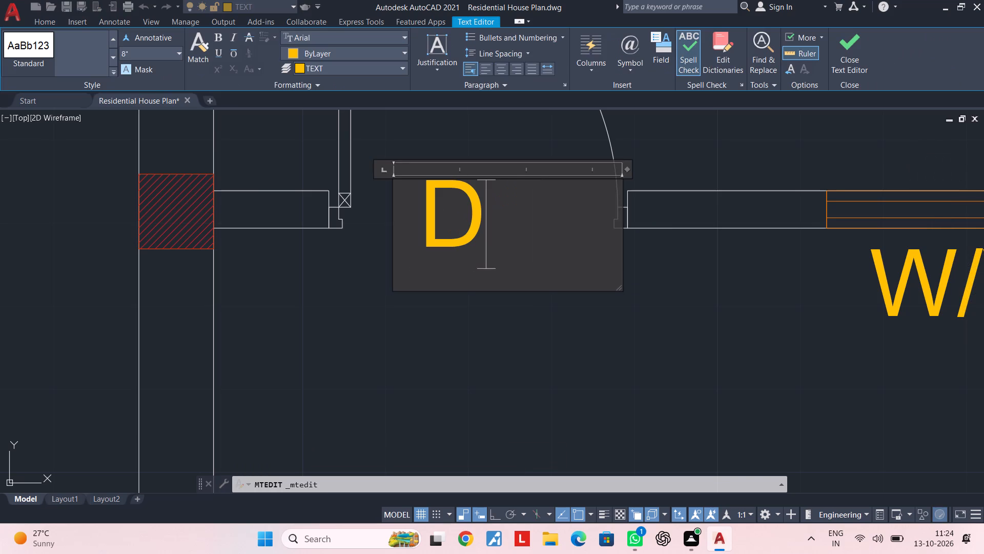
{"action": "key", "text": "2"}
{"action": "left_click", "coordinate": [532, 371]}
Copy the D2 label from the bedroom door to inside the swing of the kitchen door.
{"action": "scroll", "coordinate": [523, 371], "scroll_direction": "down", "scroll_amount": 5}
{"action": "middle_click_drag", "start_coordinate": [523, 368], "coordinate": [503, 295]}
{"action": "key", "text": "Escape"}
{"action": "scroll", "coordinate": [503, 288], "scroll_direction": "up", "scroll_amount": 1}
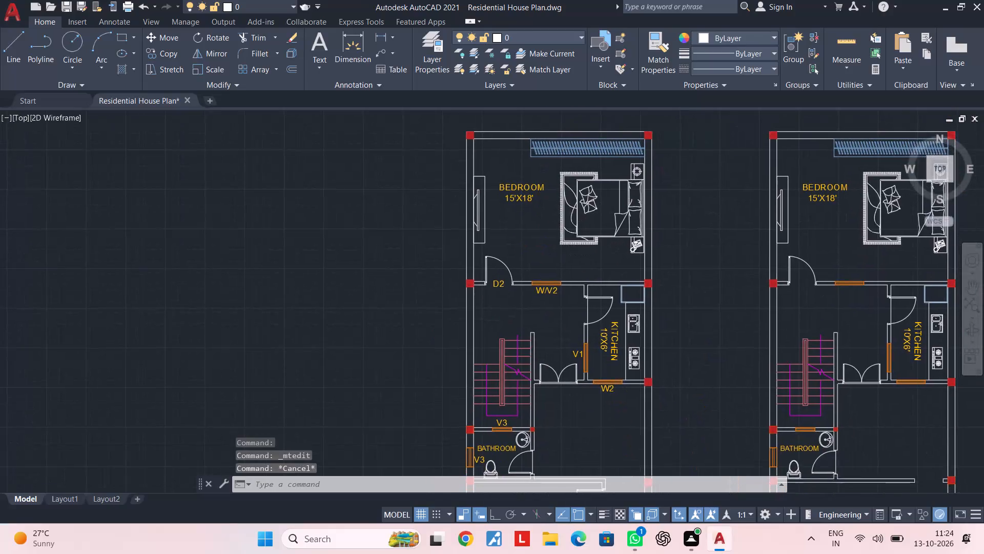
{"action": "scroll", "coordinate": [503, 288], "scroll_direction": "up", "scroll_amount": 1}
{"action": "left_click", "coordinate": [496, 279]}
{"action": "key", "text": "c"}
{"action": "type", "text": "O"}
{"action": "key", "text": "space"}
{"action": "left_click", "coordinate": [495, 285]}
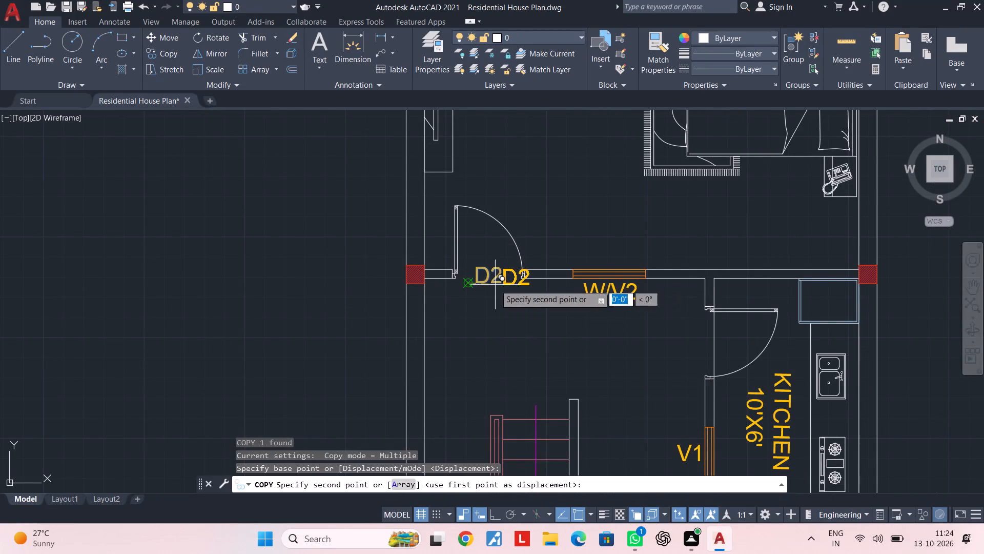
{"action": "scroll", "coordinate": [544, 383], "scroll_direction": "down", "scroll_amount": 1}
{"action": "middle_click_drag", "start_coordinate": [544, 383], "coordinate": [527, 175]}
{"action": "middle_click_drag", "start_coordinate": [592, 270], "coordinate": [584, 391]}
{"action": "scroll", "coordinate": [611, 277], "scroll_direction": "up", "scroll_amount": 5}
{"action": "scroll", "coordinate": [644, 328], "scroll_direction": "down", "scroll_amount": 2}
{"action": "middle_click_drag", "start_coordinate": [644, 328], "coordinate": [546, 329]}
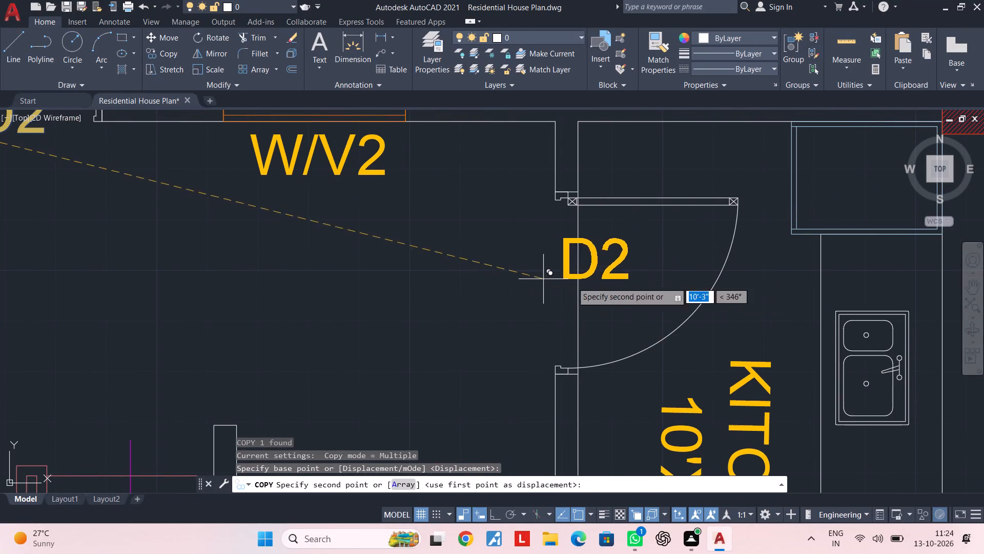
{"action": "left_click", "coordinate": [579, 291]}
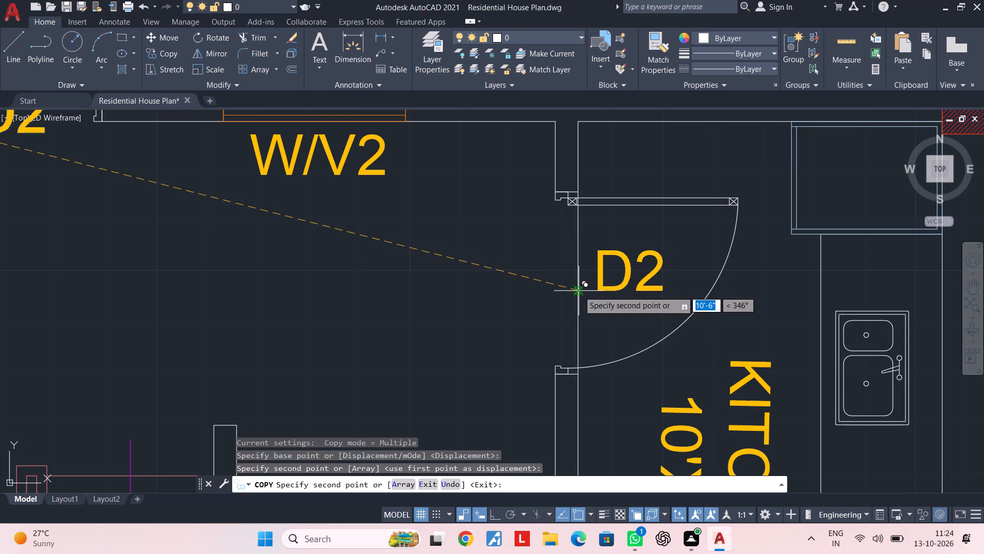
Place another copy of the D2 label inside the swing of the bathroom door.
{"action": "scroll", "coordinate": [525, 410], "scroll_direction": "down", "scroll_amount": 4}
{"action": "middle_click_drag", "start_coordinate": [525, 410], "coordinate": [543, 174]}
{"action": "scroll", "coordinate": [482, 322], "scroll_direction": "up", "scroll_amount": 5}
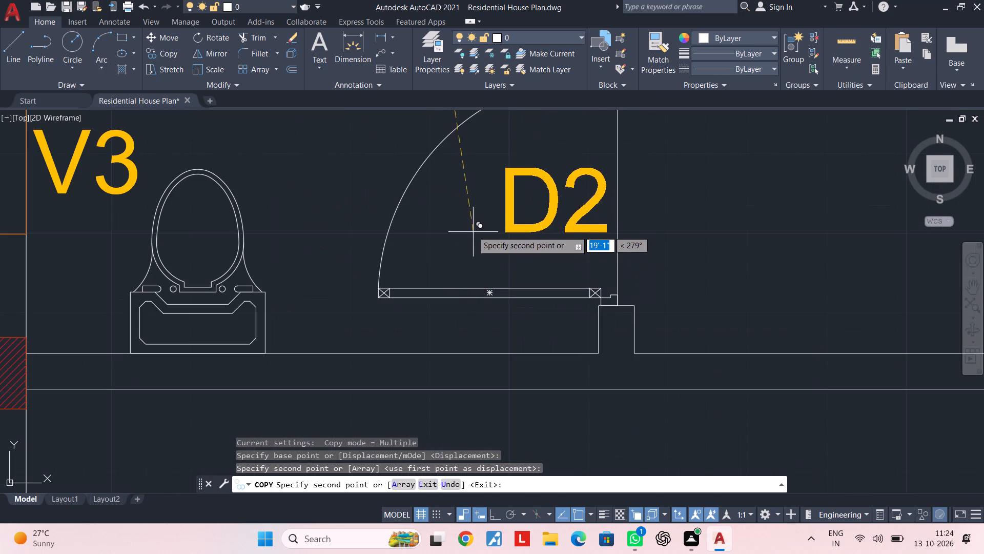
{"action": "left_click", "coordinate": [469, 226]}
Place another copy of the D2 label just below the double door beside the staircase.
{"action": "scroll", "coordinate": [564, 286], "scroll_direction": "down", "scroll_amount": 3}
{"action": "middle_click_drag", "start_coordinate": [604, 244], "coordinate": [555, 476]}
{"action": "scroll", "coordinate": [592, 311], "scroll_direction": "up", "scroll_amount": 3}
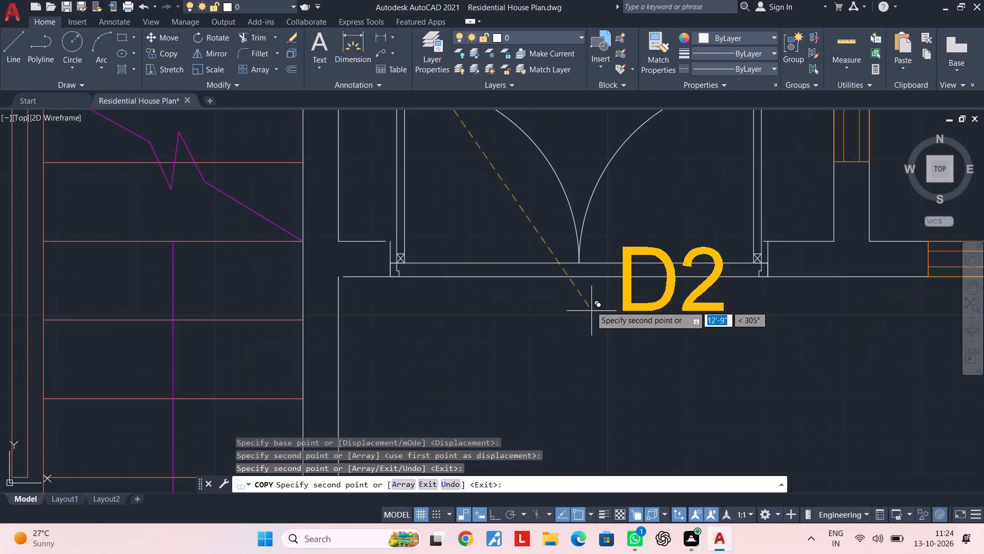
{"action": "left_click", "coordinate": [511, 348]}
Place another copy of the D2 label at the door in the living room's side wall.
{"action": "scroll", "coordinate": [570, 403], "scroll_direction": "down", "scroll_amount": 3}
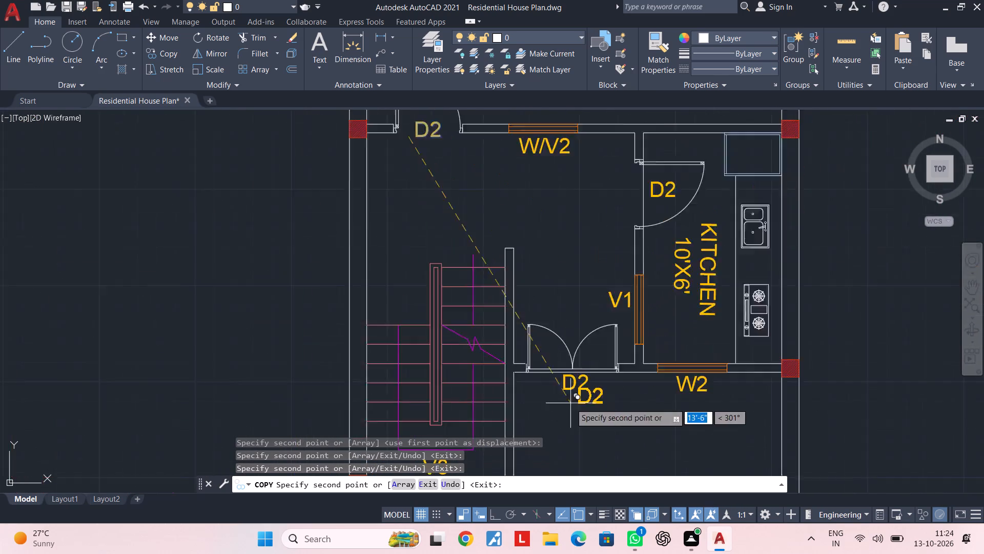
{"action": "middle_click_drag", "start_coordinate": [570, 403], "coordinate": [564, 150]}
{"action": "scroll", "coordinate": [570, 403], "scroll_direction": "down", "scroll_amount": 1}
{"action": "scroll", "coordinate": [628, 305], "scroll_direction": "up", "scroll_amount": 3}
{"action": "left_click", "coordinate": [599, 339]}
Place another copy of the D2 label just below the single door beside the living room's front wall.
{"action": "scroll", "coordinate": [625, 364], "scroll_direction": "down", "scroll_amount": 3}
{"action": "middle_click_drag", "start_coordinate": [626, 366], "coordinate": [618, 161]}
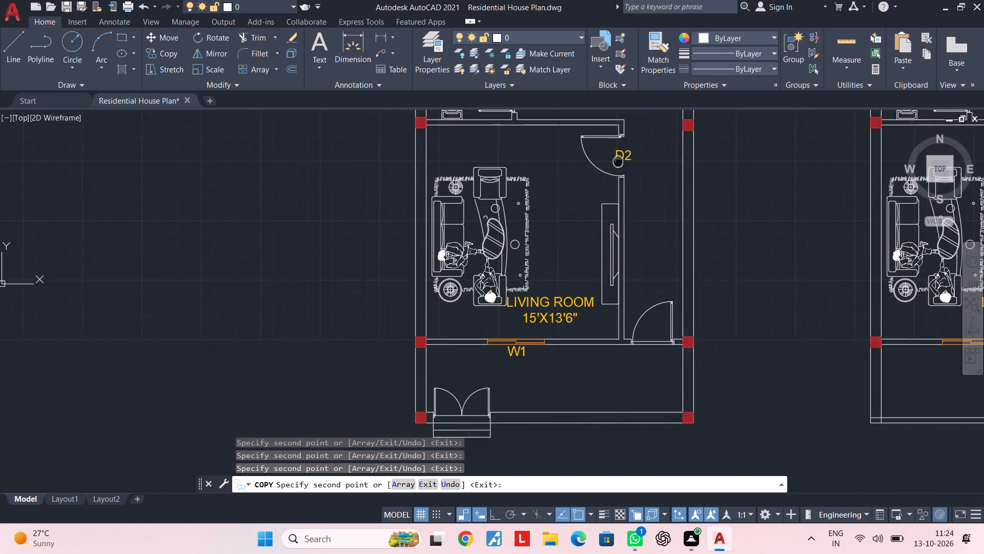
{"action": "middle_click_drag", "start_coordinate": [618, 161], "coordinate": [618, 155]}
{"action": "scroll", "coordinate": [633, 349], "scroll_direction": "up", "scroll_amount": 4}
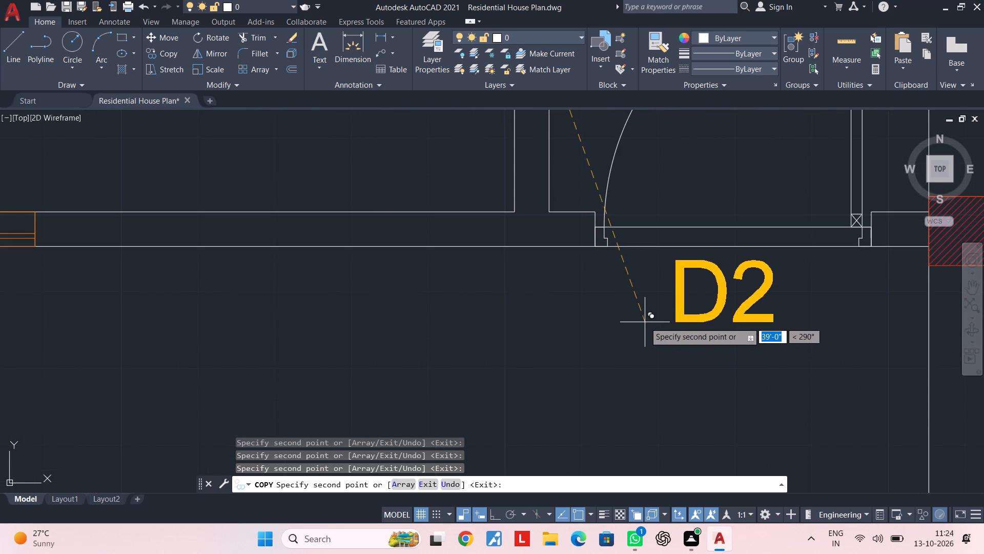
{"action": "left_click", "coordinate": [645, 322]}
Place the last copy of the D2 label inside the swing of the double entrance door by the steps, and finish copying.
{"action": "scroll", "coordinate": [591, 350], "scroll_direction": "down", "scroll_amount": 3}
{"action": "middle_click_drag", "start_coordinate": [600, 346], "coordinate": [763, 290]}
{"action": "middle_click_drag", "start_coordinate": [624, 307], "coordinate": [716, 292]}
{"action": "middle_click_drag", "start_coordinate": [575, 365], "coordinate": [606, 326]}
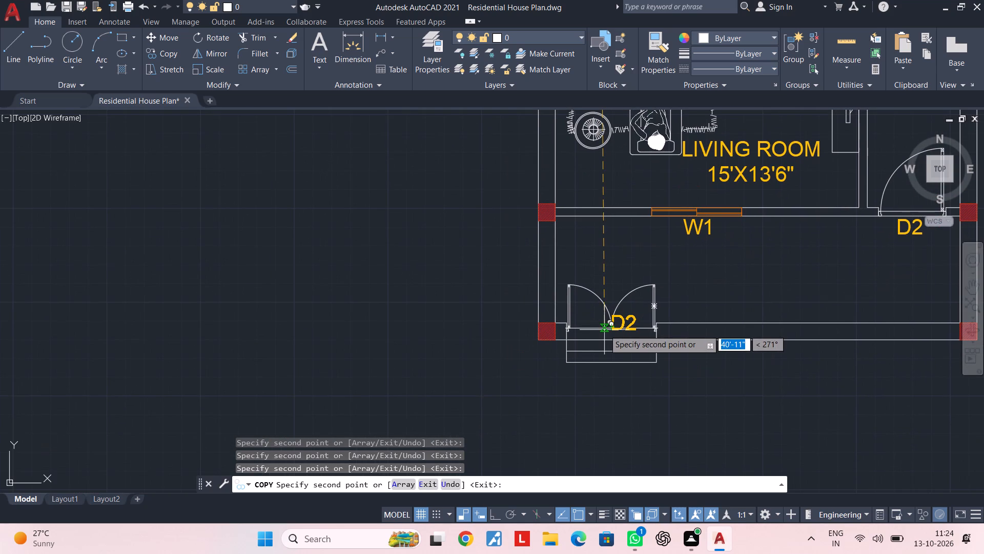
{"action": "scroll", "coordinate": [604, 338], "scroll_direction": "up", "scroll_amount": 2}
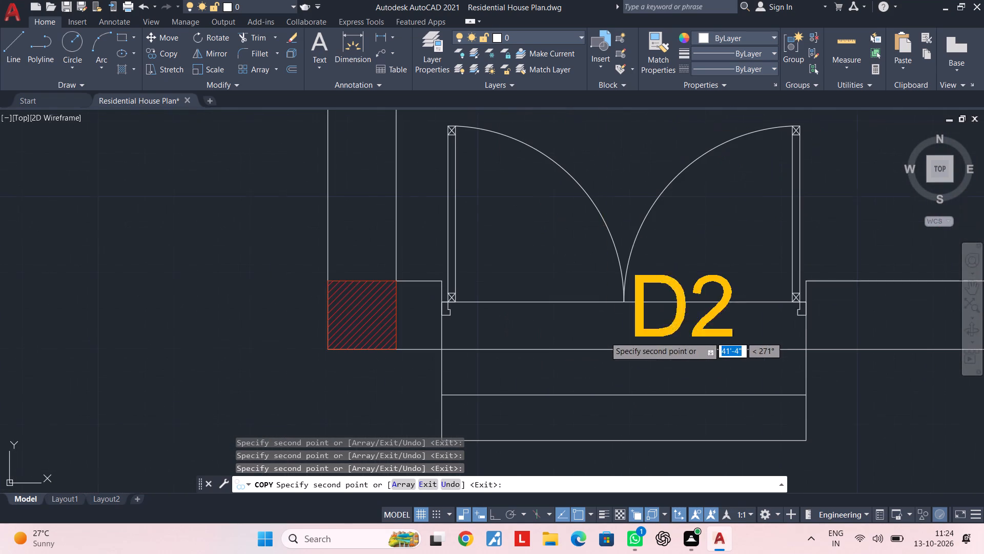
{"action": "scroll", "coordinate": [605, 337], "scroll_direction": "up", "scroll_amount": 1}
{"action": "middle_click_drag", "start_coordinate": [647, 288], "coordinate": [578, 299]}
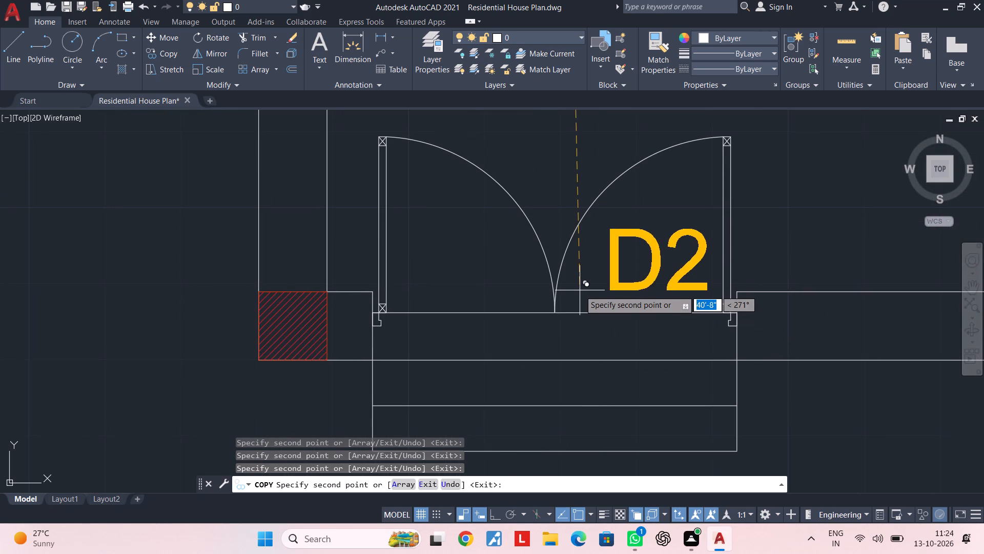
{"action": "left_click", "coordinate": [576, 290]}
{"action": "scroll", "coordinate": [526, 359], "scroll_direction": "down", "scroll_amount": 4}
{"action": "middle_click_drag", "start_coordinate": [616, 304], "coordinate": [579, 369]}
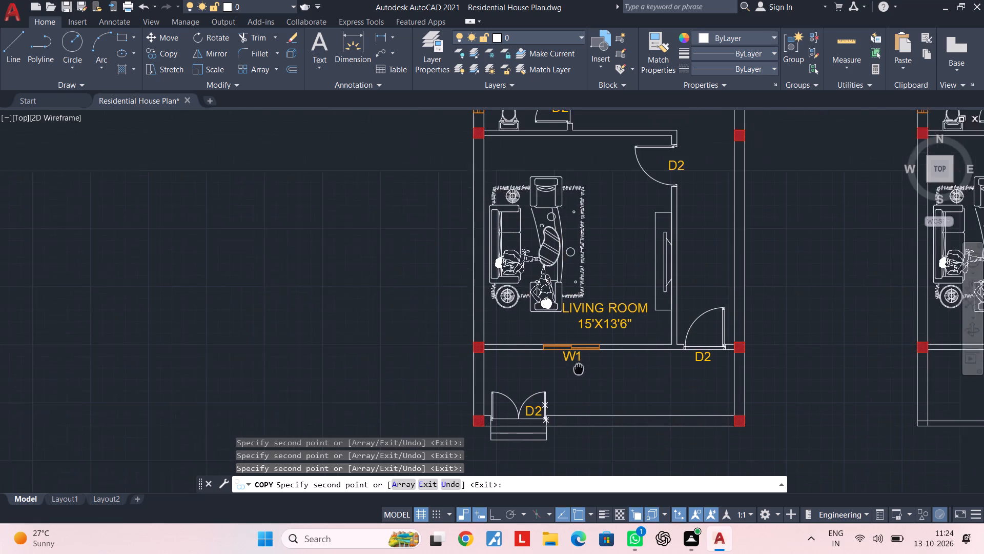
{"action": "middle_click_drag", "start_coordinate": [579, 369], "coordinate": [576, 372]}
{"action": "key", "text": "Escape"}
{"action": "key", "text": "Escape"}
{"action": "middle_click_drag", "start_coordinate": [591, 390], "coordinate": [648, 294]}
{"action": "key", "text": "Escape"}
{"action": "key", "text": "Escape"}
Change the label text at the double entrance door to D1.
{"action": "scroll", "coordinate": [606, 344], "scroll_direction": "up", "scroll_amount": 4}
{"action": "middle_click_drag", "start_coordinate": [516, 280], "coordinate": [557, 382]}
{"action": "double_click", "coordinate": [549, 359]}
{"action": "triple_click", "coordinate": [538, 362]}
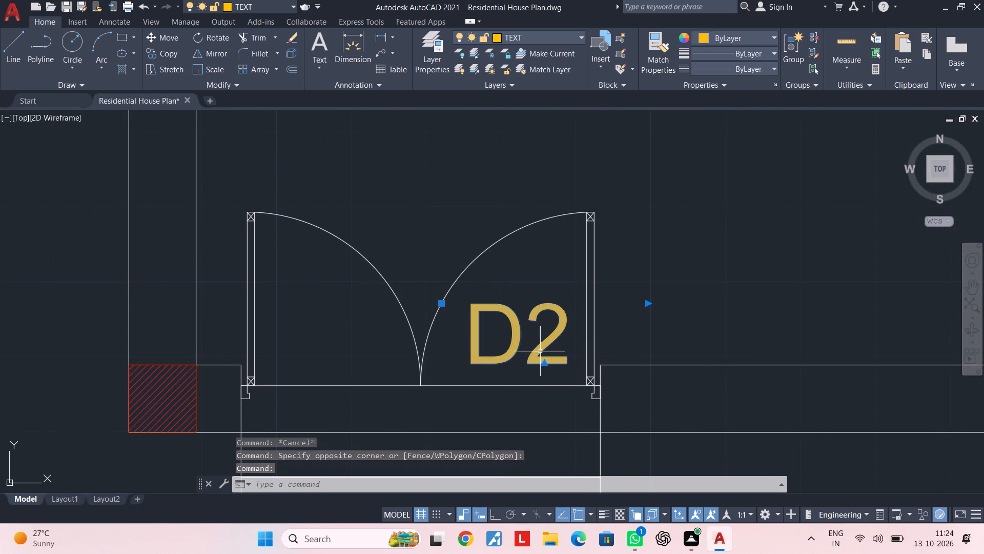
{"action": "left_click", "coordinate": [558, 340]}
{"action": "double_click", "coordinate": [559, 336]}
{"action": "key", "text": "BackSpace"}
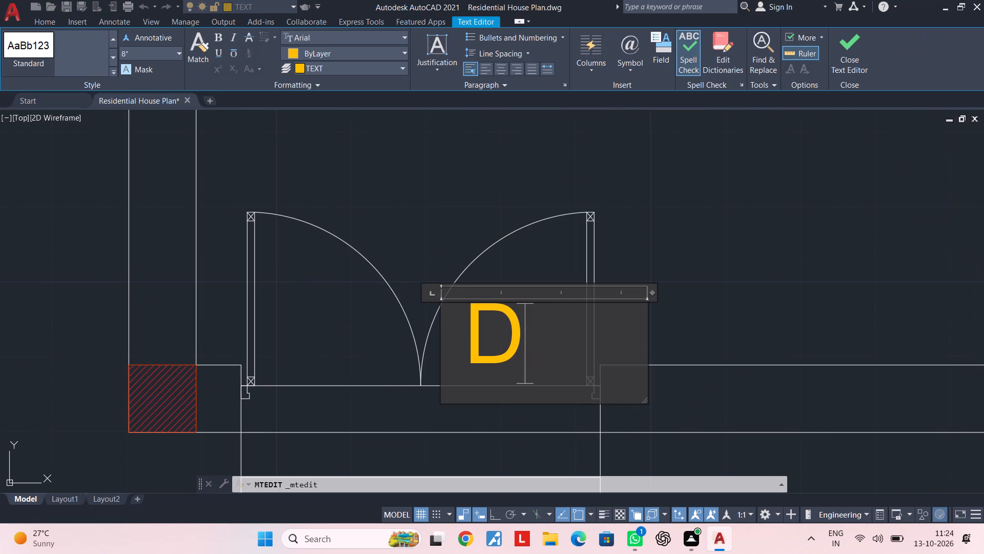
{"action": "key", "text": "1"}
{"action": "left_click", "coordinate": [764, 234]}
Change the label text at the bathroom door to D4.
{"action": "scroll", "coordinate": [767, 261], "scroll_direction": "down", "scroll_amount": 3}
{"action": "middle_click_drag", "start_coordinate": [656, 316], "coordinate": [414, 368]}
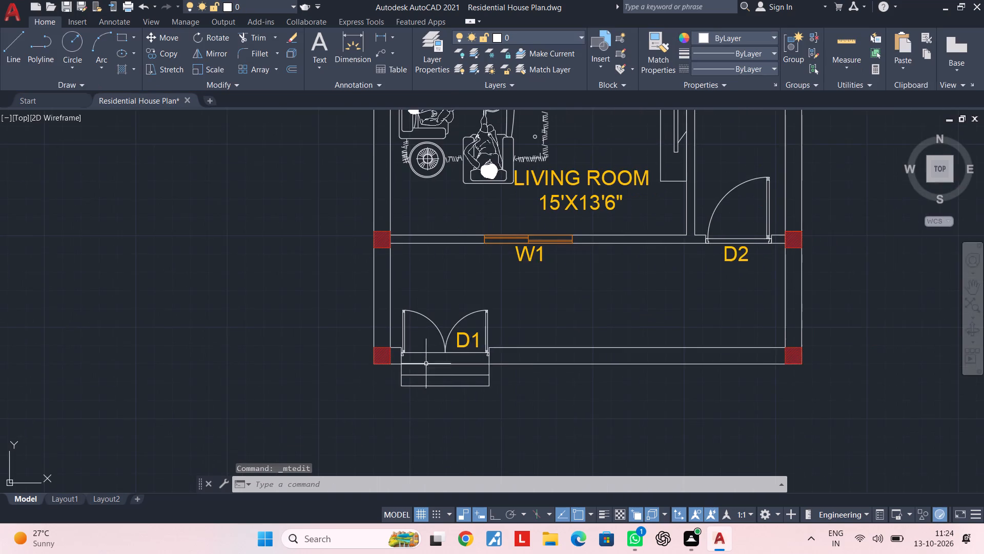
{"action": "middle_click_drag", "start_coordinate": [670, 295], "coordinate": [590, 304]}
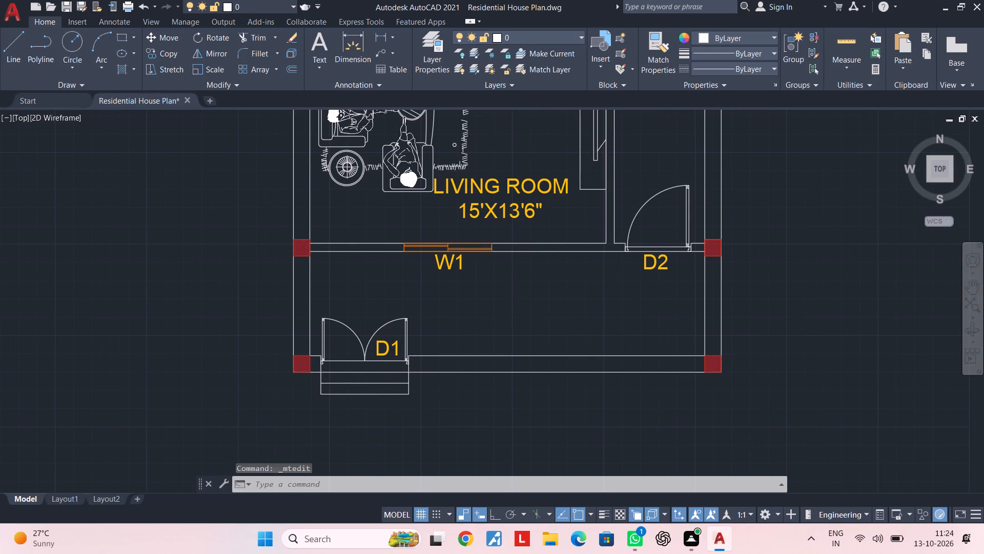
{"action": "middle_click_drag", "start_coordinate": [664, 273], "coordinate": [642, 422]}
{"action": "middle_click_drag", "start_coordinate": [648, 254], "coordinate": [653, 390]}
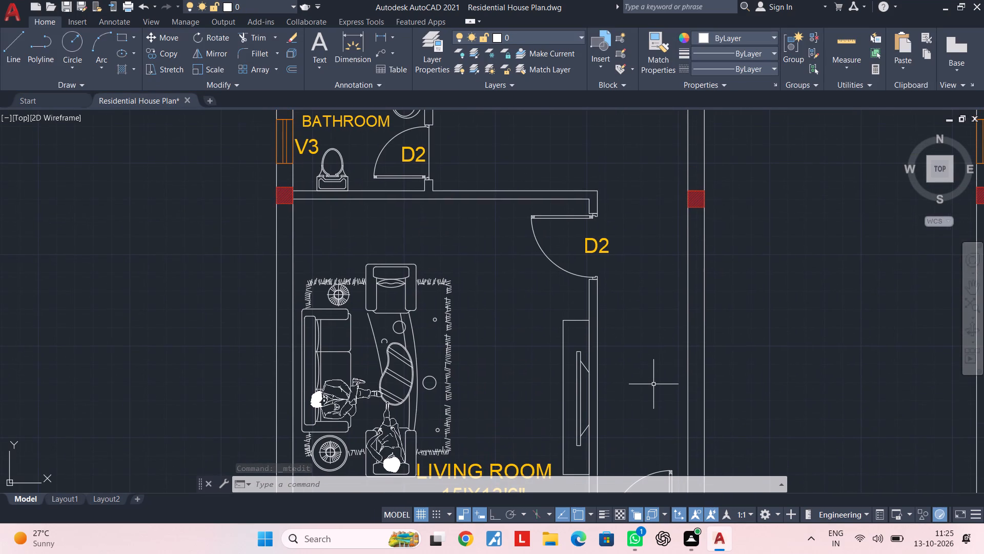
{"action": "middle_click_drag", "start_coordinate": [637, 319], "coordinate": [638, 442]}
{"action": "middle_click_drag", "start_coordinate": [641, 205], "coordinate": [654, 360]}
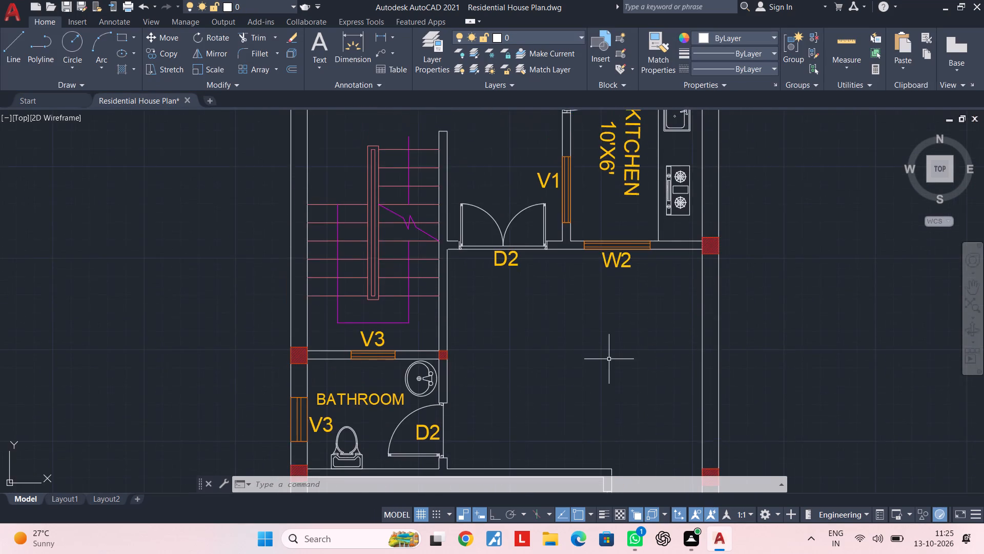
{"action": "middle_click_drag", "start_coordinate": [571, 358], "coordinate": [728, 325]}
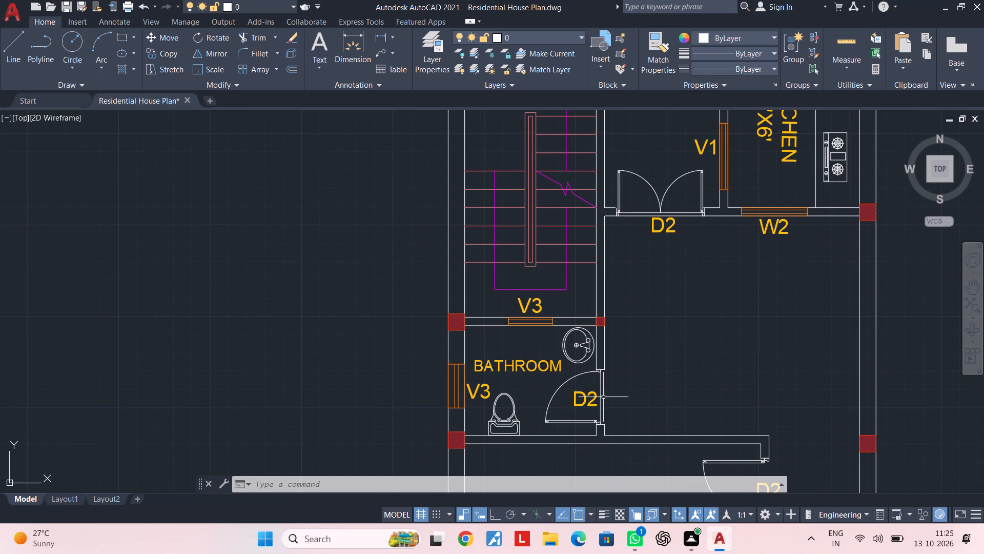
{"action": "scroll", "coordinate": [603, 398], "scroll_direction": "up", "scroll_amount": 3}
{"action": "double_click", "coordinate": [564, 404]}
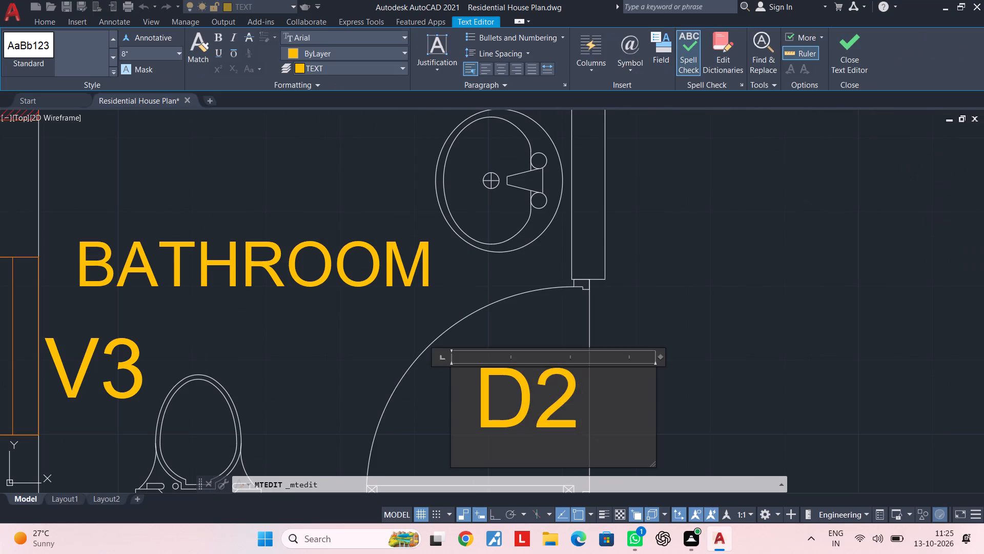
{"action": "key", "text": "BackSpace"}
{"action": "key", "text": "4"}
{"action": "left_click", "coordinate": [788, 340]}
Change the label text below the double door beside the staircase to D3.
{"action": "scroll", "coordinate": [782, 340], "scroll_direction": "down", "scroll_amount": 4}
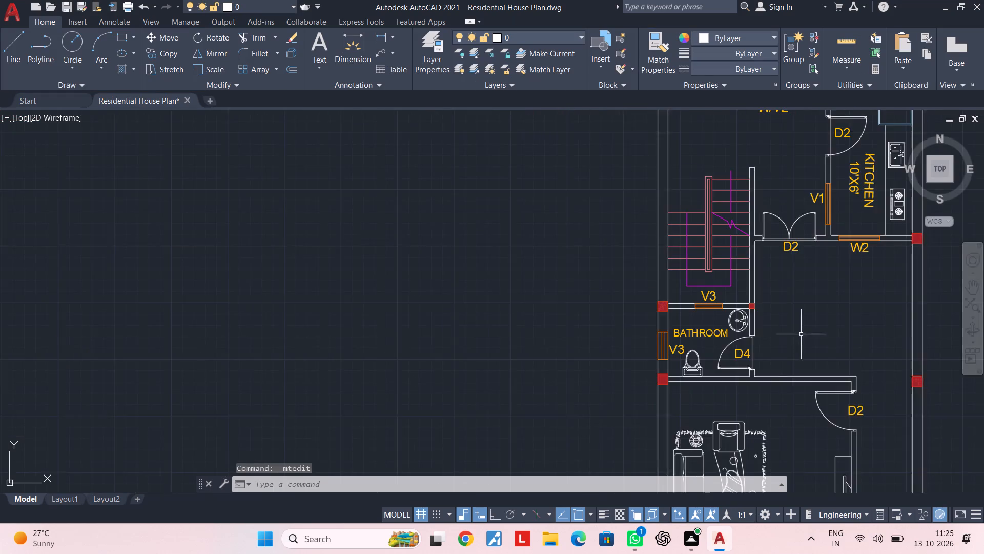
{"action": "middle_click_drag", "start_coordinate": [802, 330], "coordinate": [674, 375]}
{"action": "middle_click_drag", "start_coordinate": [693, 361], "coordinate": [690, 393]}
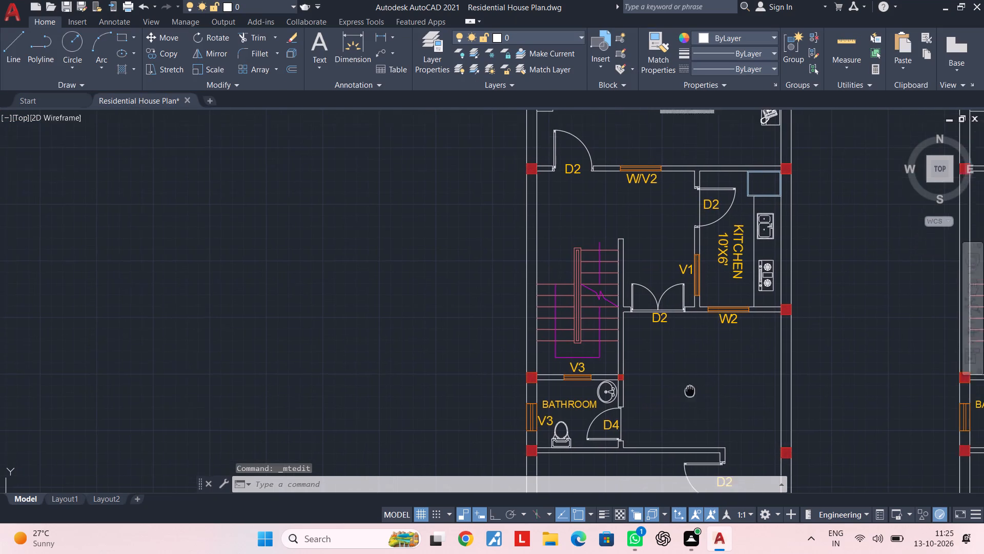
{"action": "middle_click_drag", "start_coordinate": [690, 393], "coordinate": [689, 398]}
{"action": "scroll", "coordinate": [660, 342], "scroll_direction": "up", "scroll_amount": 4}
{"action": "double_click", "coordinate": [659, 315]}
{"action": "left_click", "coordinate": [691, 308]}
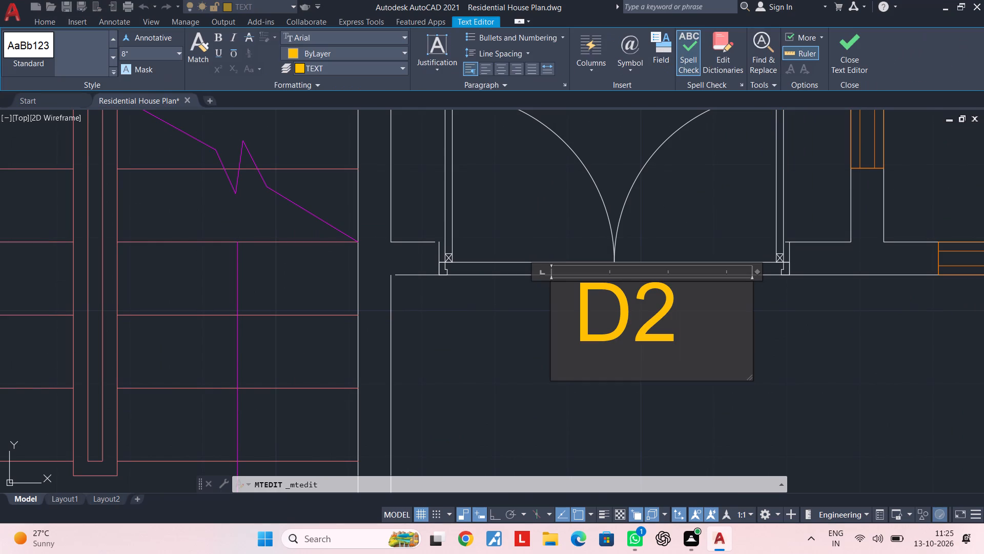
{"action": "key", "text": "BackSpace"}
{"action": "key", "text": "3"}
{"action": "left_click", "coordinate": [879, 409]}
{"action": "scroll", "coordinate": [872, 409], "scroll_direction": "down", "scroll_amount": 1}
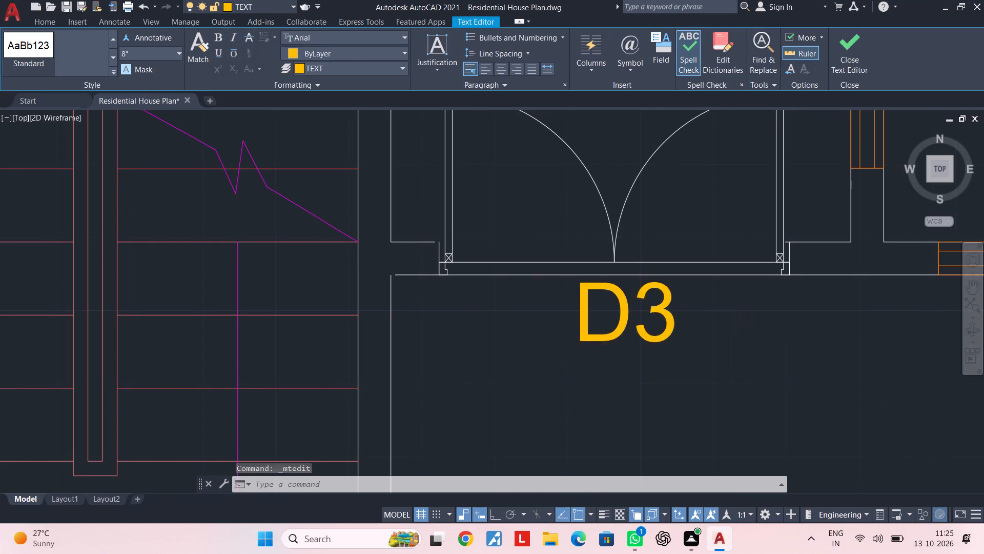
{"action": "scroll", "coordinate": [872, 409], "scroll_direction": "down", "scroll_amount": 3}
{"action": "middle_click_drag", "start_coordinate": [860, 391], "coordinate": [750, 405]}
{"action": "scroll", "coordinate": [700, 273], "scroll_direction": "down", "scroll_amount": 1}
{"action": "middle_click_drag", "start_coordinate": [699, 259], "coordinate": [656, 314]}
{"action": "key", "text": "Escape"}
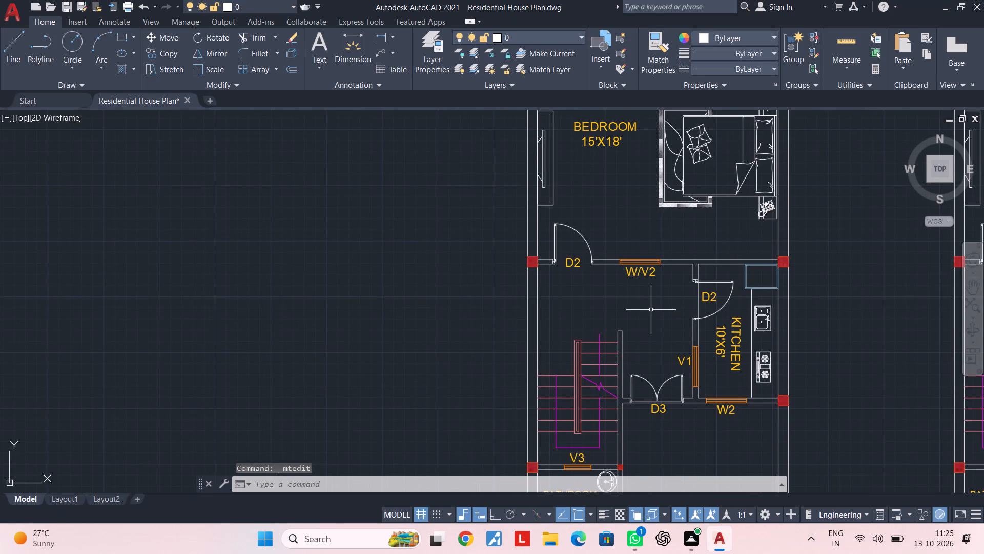
{"action": "key", "text": "Escape"}
{"action": "key", "text": "Escape"}
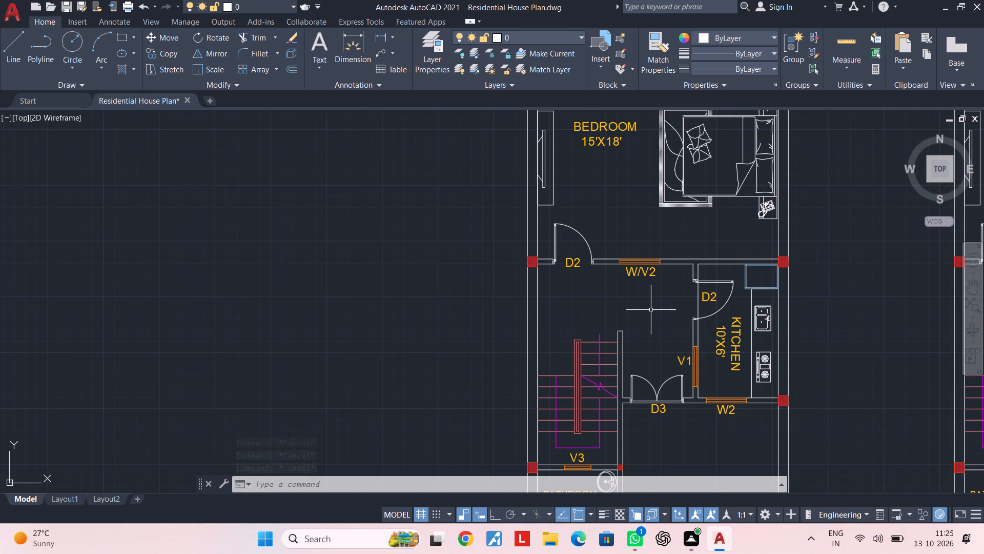
{"action": "key", "text": "Escape"}
{"action": "key", "text": "Escape"}
Save the Residential House Plan drawing.
{"action": "scroll", "coordinate": [522, 276], "scroll_direction": "down", "scroll_amount": 1}
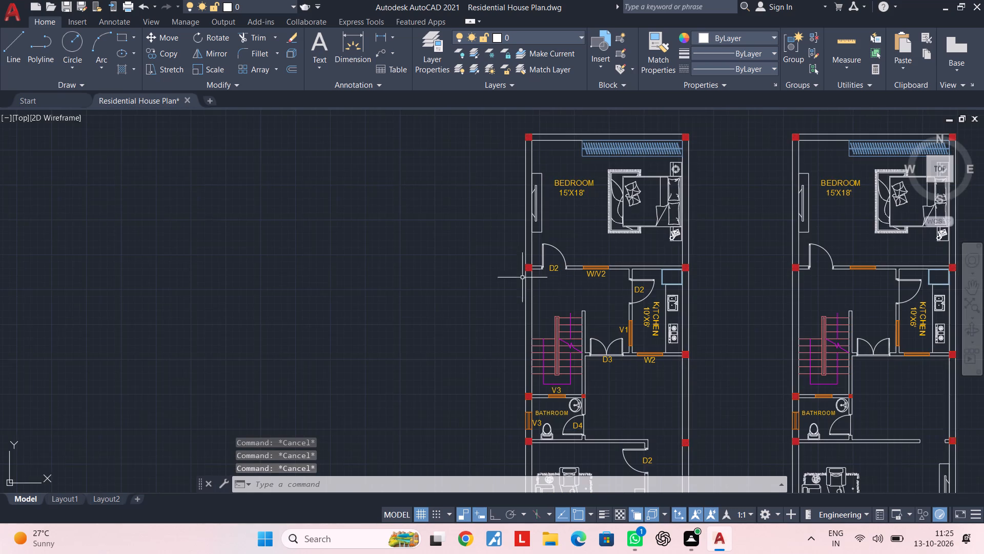
{"action": "middle_click_drag", "start_coordinate": [603, 327], "coordinate": [535, 238]}
{"action": "key", "text": "ctrl+s"}
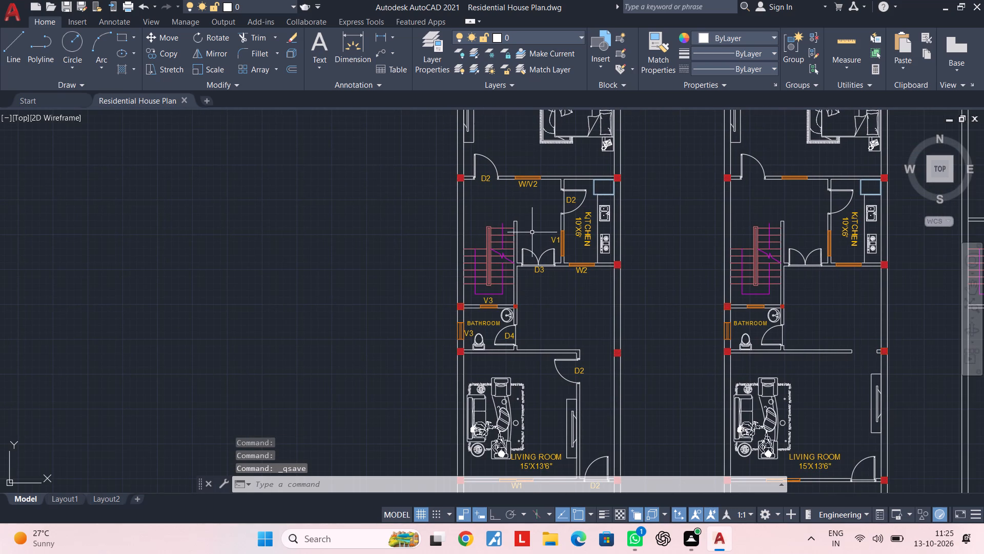
{"action": "key", "text": "ctrl+s"}
Copy the bedroom, kitchen, staircase, bathroom and living room front-wall door, window and ventilator tags onto the adjacent second floor plan, aligned by matching column corners.
{"action": "scroll", "coordinate": [541, 272], "scroll_direction": "down", "scroll_amount": 3}
{"action": "scroll", "coordinate": [541, 273], "scroll_direction": "up", "scroll_amount": 2}
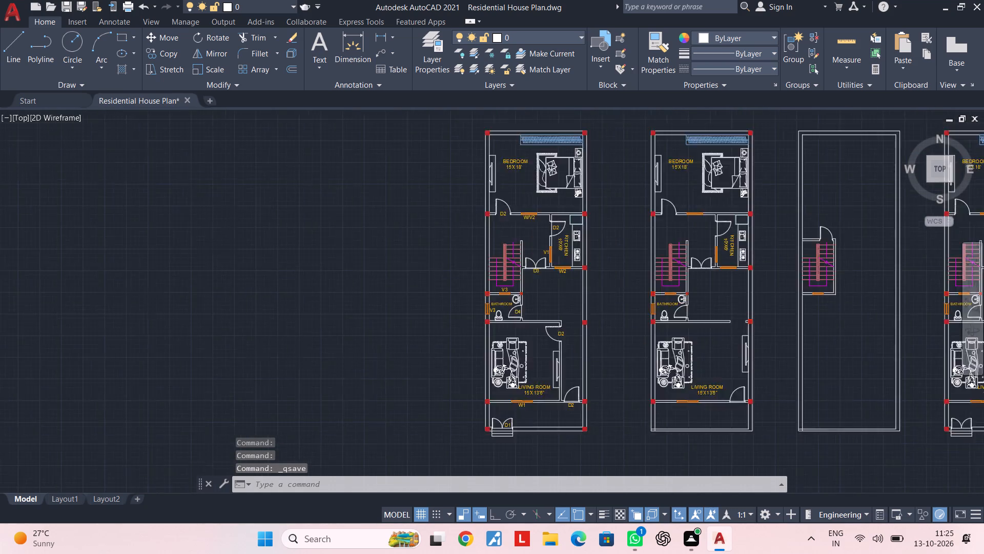
{"action": "scroll", "coordinate": [541, 273], "scroll_direction": "up", "scroll_amount": 1}
{"action": "middle_click_drag", "start_coordinate": [530, 238], "coordinate": [499, 346]}
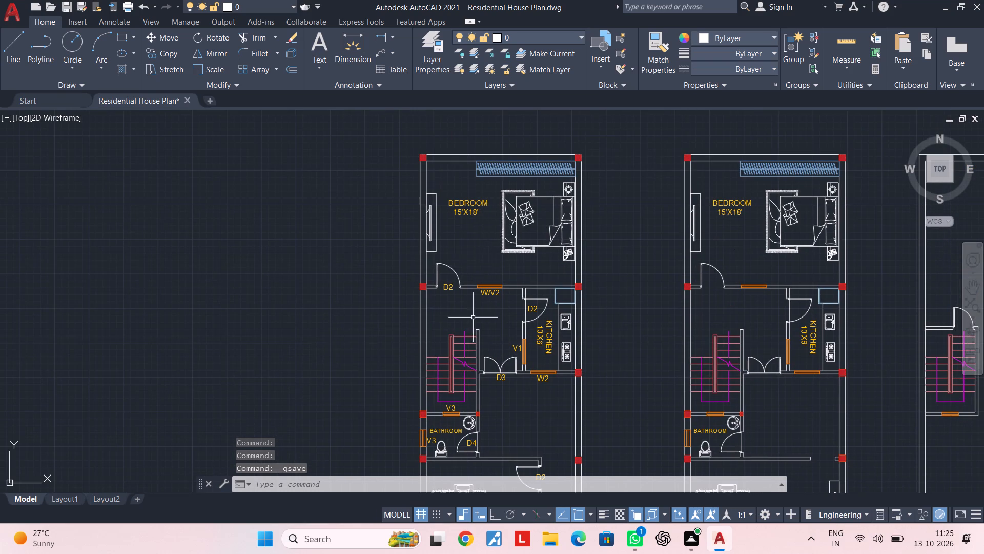
{"action": "scroll", "coordinate": [450, 291], "scroll_direction": "up", "scroll_amount": 2}
{"action": "left_click", "coordinate": [442, 282]}
{"action": "left_click", "coordinate": [536, 298]}
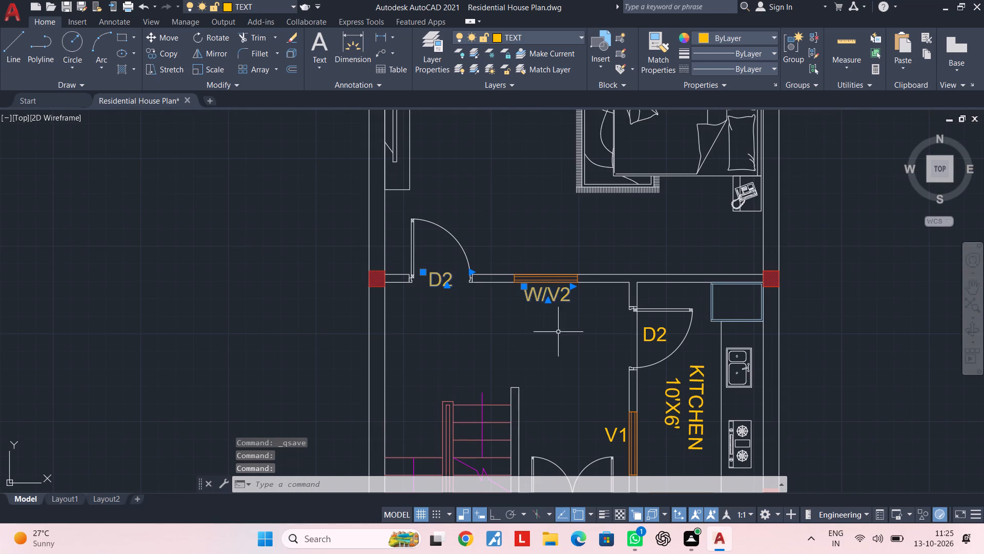
{"action": "scroll", "coordinate": [559, 333], "scroll_direction": "down", "scroll_amount": 1}
{"action": "middle_click_drag", "start_coordinate": [559, 333], "coordinate": [529, 282]}
{"action": "scroll", "coordinate": [578, 292], "scroll_direction": "up", "scroll_amount": 1}
{"action": "left_click", "coordinate": [594, 276]}
{"action": "scroll", "coordinate": [548, 385], "scroll_direction": "up", "scroll_amount": 3}
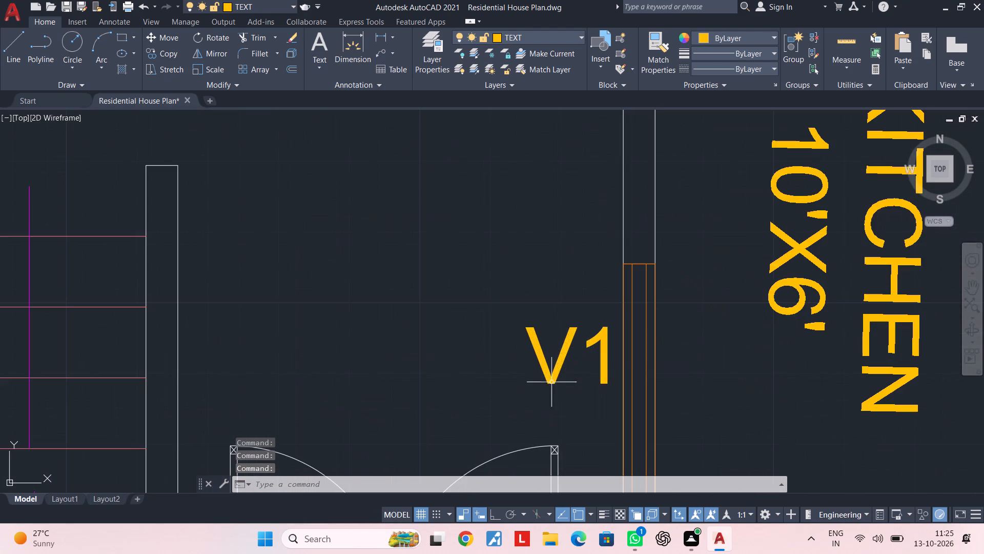
{"action": "left_click", "coordinate": [558, 376]}
{"action": "scroll", "coordinate": [536, 383], "scroll_direction": "down", "scroll_amount": 3}
{"action": "middle_click_drag", "start_coordinate": [534, 372], "coordinate": [505, 137]}
{"action": "scroll", "coordinate": [481, 209], "scroll_direction": "up", "scroll_amount": 1}
{"action": "left_click", "coordinate": [481, 226]}
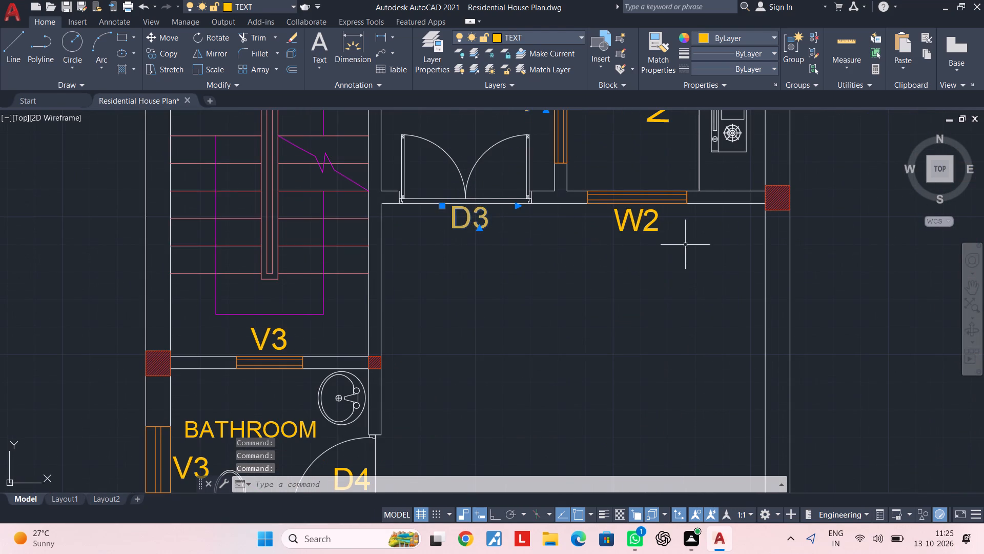
{"action": "left_click", "coordinate": [650, 226]}
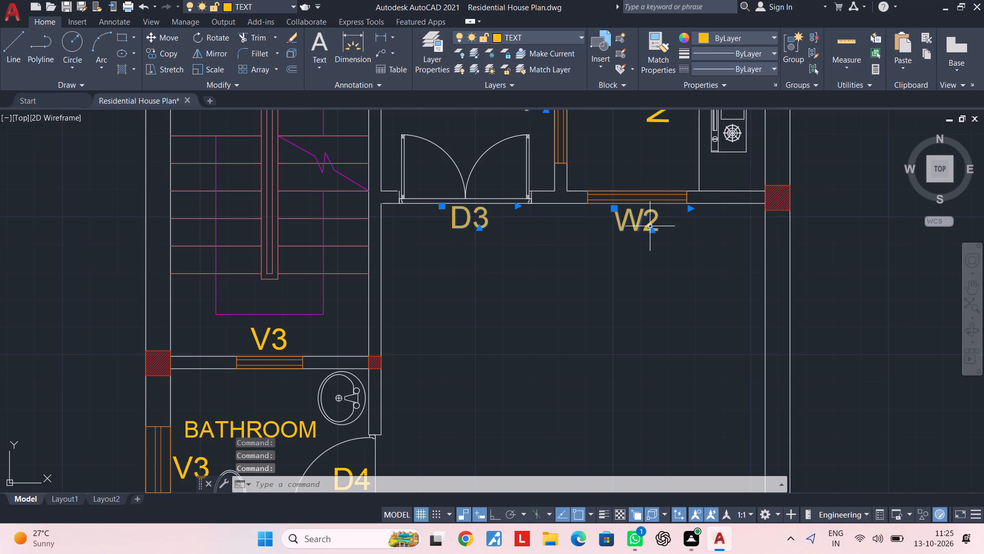
{"action": "scroll", "coordinate": [655, 313], "scroll_direction": "down", "scroll_amount": 2}
{"action": "middle_click_drag", "start_coordinate": [655, 313], "coordinate": [654, 309]}
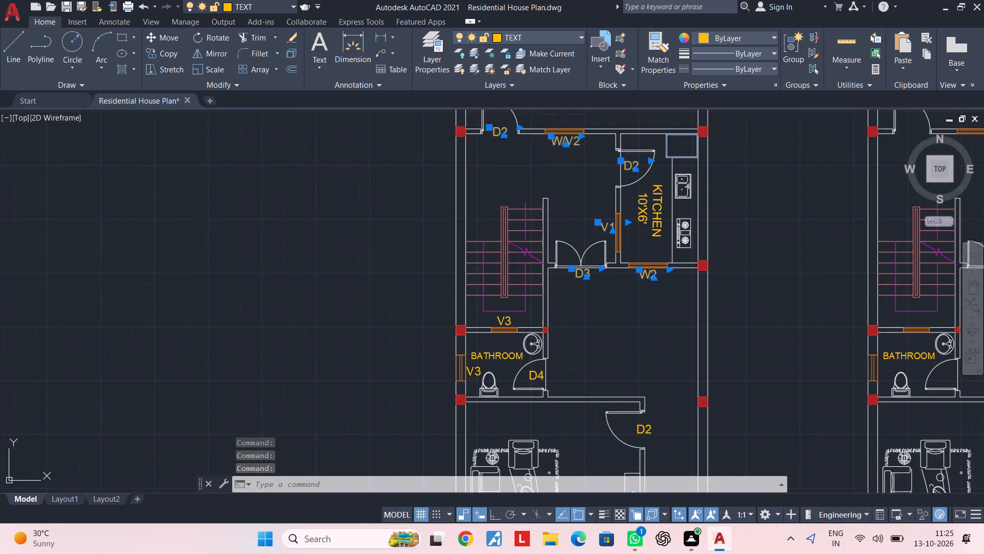
{"action": "middle_click_drag", "start_coordinate": [654, 309], "coordinate": [631, 226]}
{"action": "middle_click_drag", "start_coordinate": [627, 258], "coordinate": [627, 224]}
{"action": "scroll", "coordinate": [516, 249], "scroll_direction": "up", "scroll_amount": 2}
{"action": "left_click", "coordinate": [510, 264]}
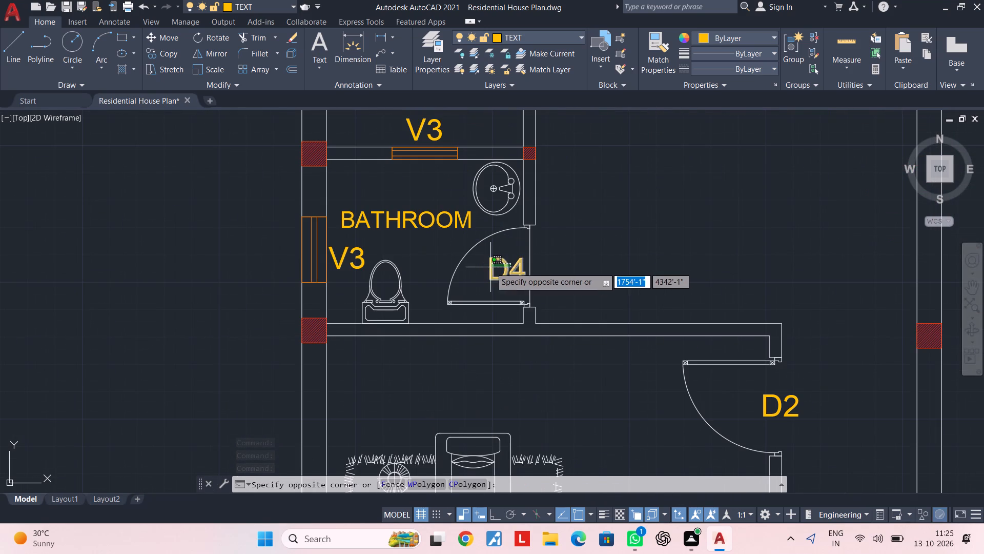
{"action": "left_click", "coordinate": [490, 268]}
{"action": "left_click", "coordinate": [354, 260]}
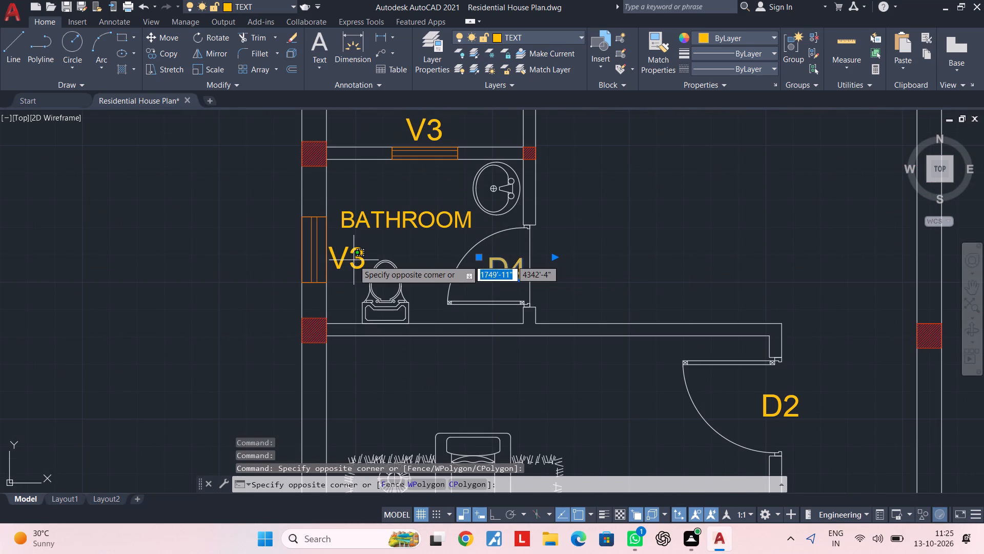
{"action": "left_click", "coordinate": [351, 252]}
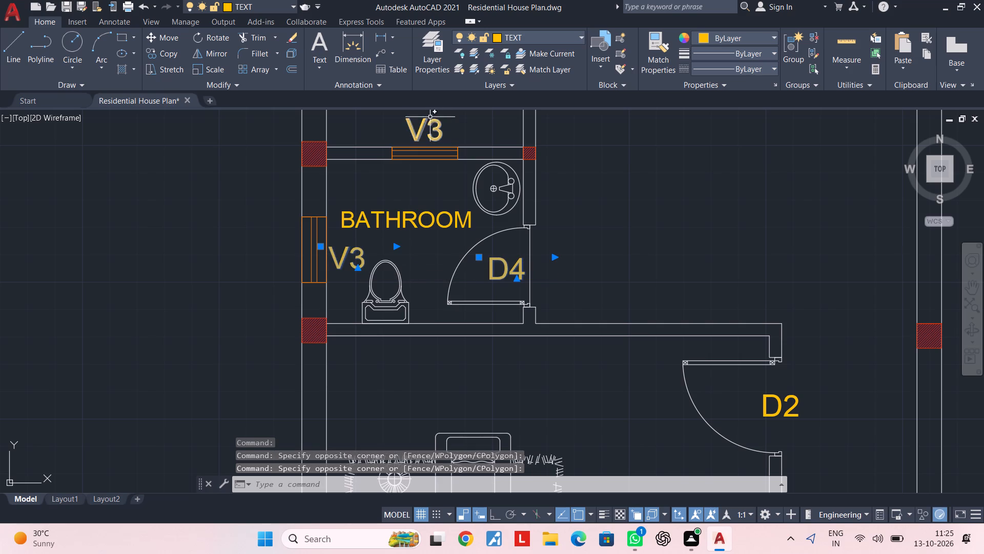
{"action": "left_click", "coordinate": [424, 122]}
{"action": "scroll", "coordinate": [614, 309], "scroll_direction": "down", "scroll_amount": 1}
{"action": "middle_click_drag", "start_coordinate": [608, 300], "coordinate": [543, 222]}
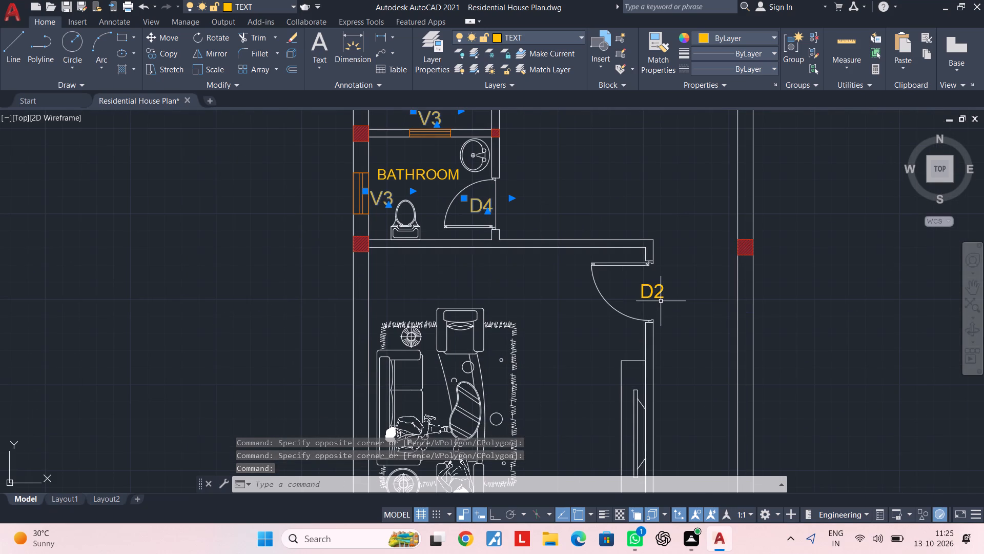
{"action": "scroll", "coordinate": [655, 325], "scroll_direction": "down", "scroll_amount": 2}
{"action": "middle_click_drag", "start_coordinate": [664, 340], "coordinate": [663, 268]}
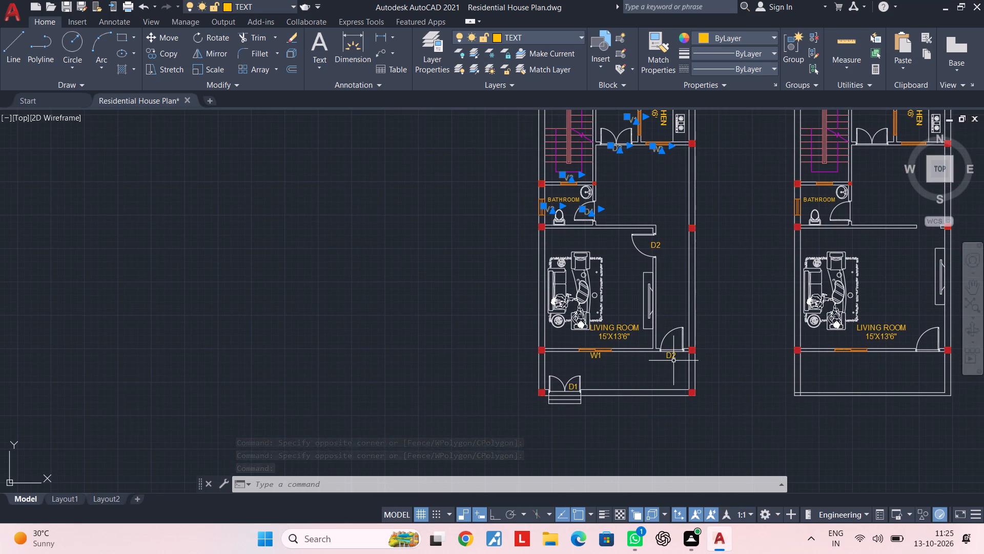
{"action": "scroll", "coordinate": [673, 361], "scroll_direction": "up", "scroll_amount": 1}
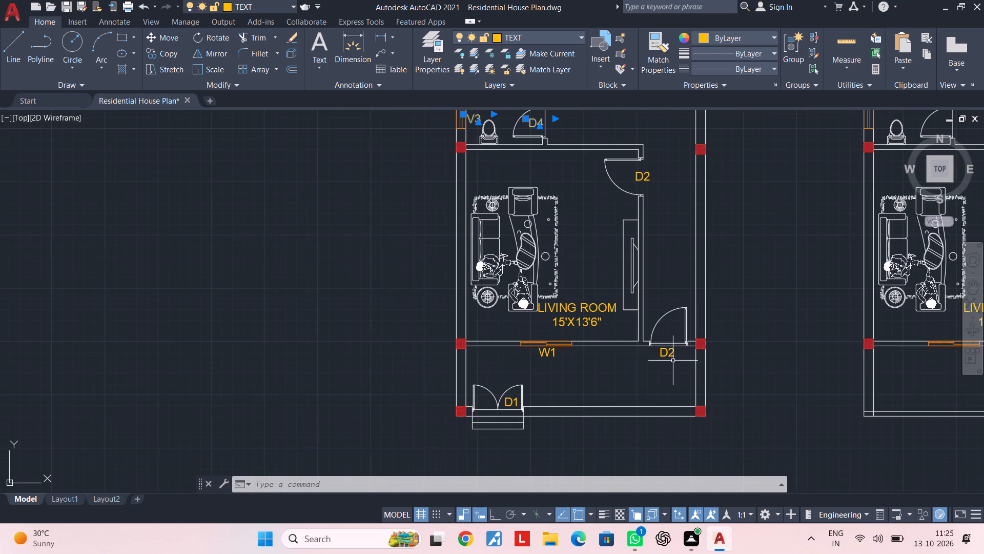
{"action": "left_click", "coordinate": [669, 358]}
{"action": "left_click", "coordinate": [548, 352]}
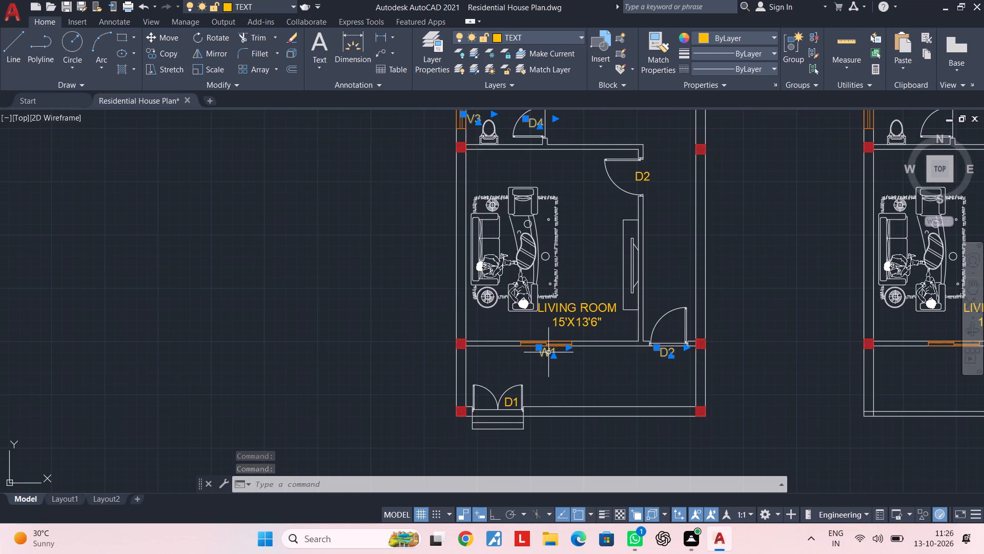
{"action": "scroll", "coordinate": [580, 244], "scroll_direction": "down", "scroll_amount": 1}
{"action": "middle_click_drag", "start_coordinate": [580, 244], "coordinate": [527, 372]}
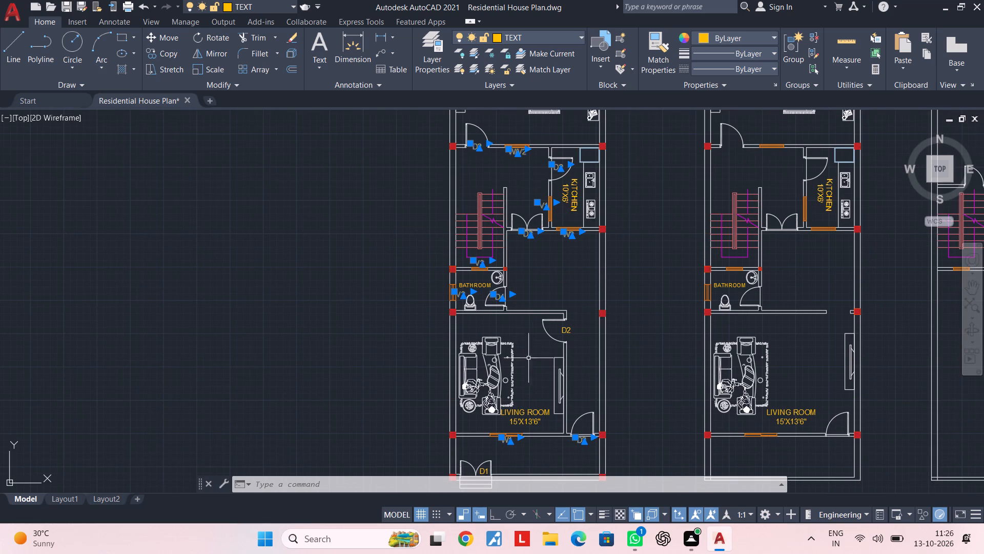
{"action": "middle_click_drag", "start_coordinate": [545, 272], "coordinate": [532, 290]}
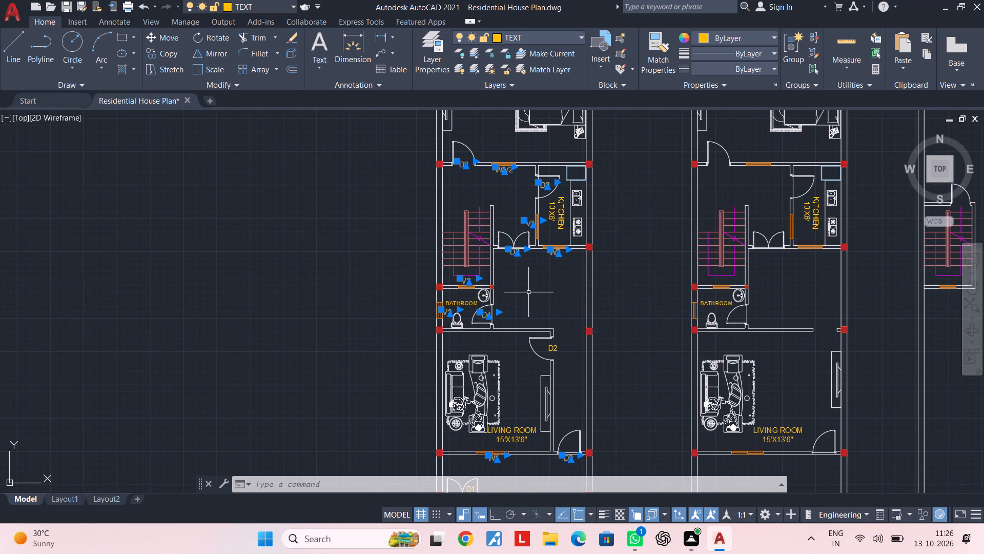
{"action": "type", "text": "CO"}
{"action": "key", "text": "space"}
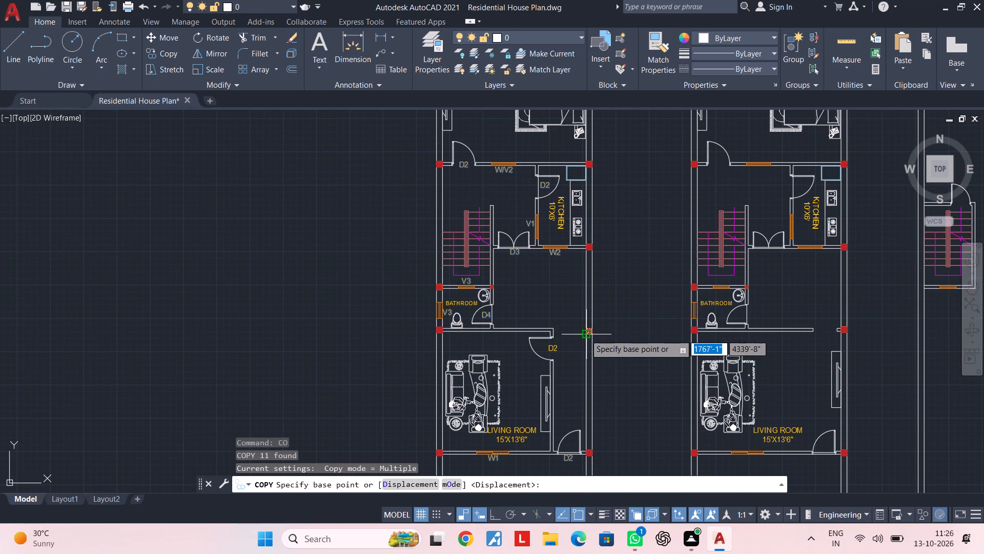
{"action": "scroll", "coordinate": [588, 248], "scroll_direction": "up", "scroll_amount": 5}
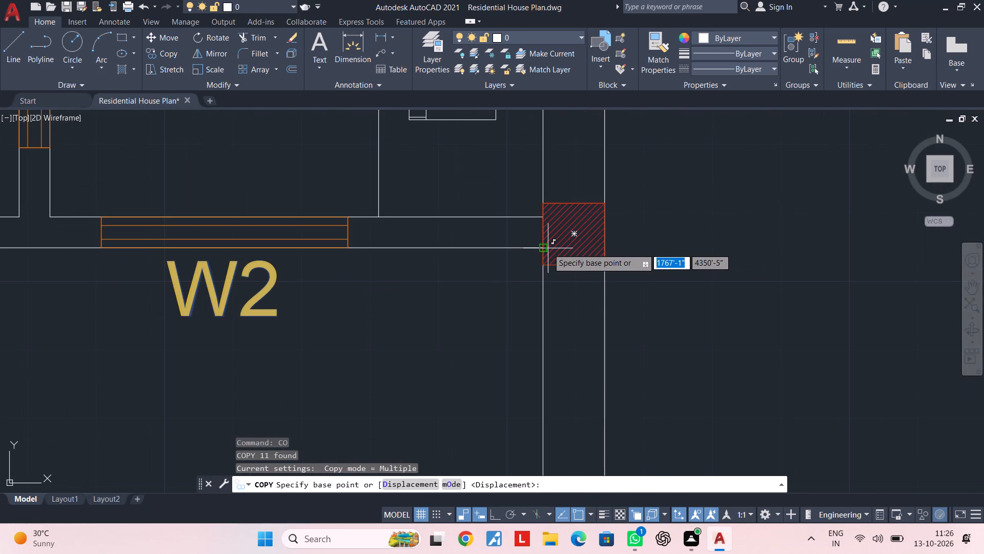
{"action": "left_click", "coordinate": [542, 249]}
{"action": "scroll", "coordinate": [640, 278], "scroll_direction": "down", "scroll_amount": 4}
{"action": "middle_click_drag", "start_coordinate": [721, 294], "coordinate": [445, 271]}
{"action": "middle_click_drag", "start_coordinate": [698, 267], "coordinate": [663, 267]}
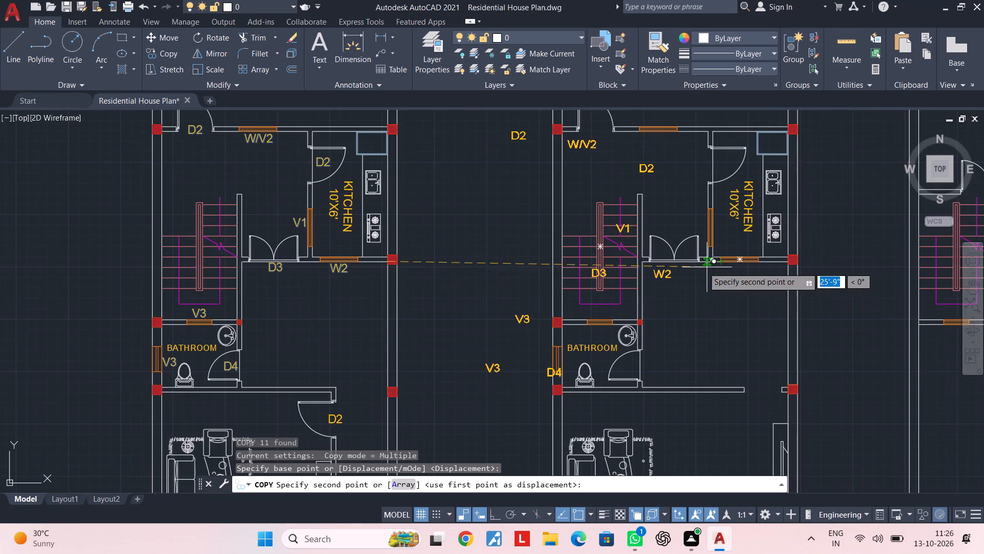
{"action": "middle_click_drag", "start_coordinate": [663, 267], "coordinate": [568, 267]}
{"action": "scroll", "coordinate": [667, 268], "scroll_direction": "up", "scroll_amount": 4}
{"action": "left_click", "coordinate": [625, 230]}
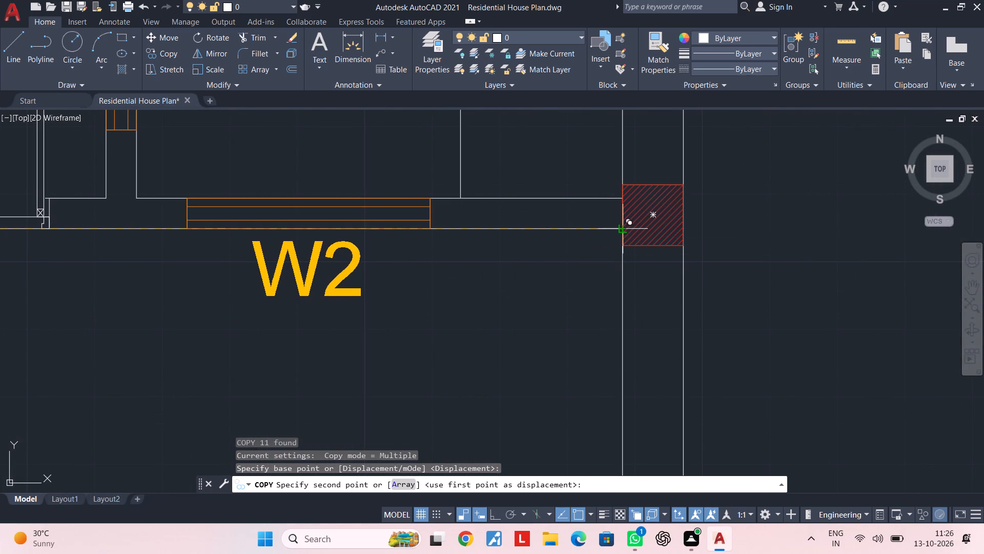
{"action": "key", "text": "Escape"}
{"action": "key", "text": "Escape"}
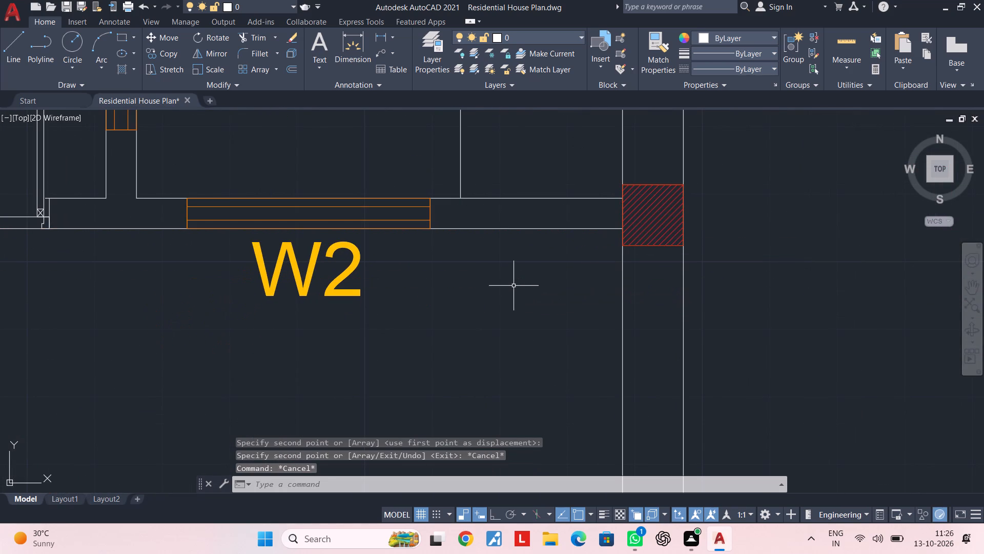
{"action": "key", "text": "Escape"}
{"action": "key", "text": "Escape"}
Copy the second plan's living room front door into the opening in the wall between the living room and the hall.
{"action": "scroll", "coordinate": [514, 286], "scroll_direction": "down", "scroll_amount": 2}
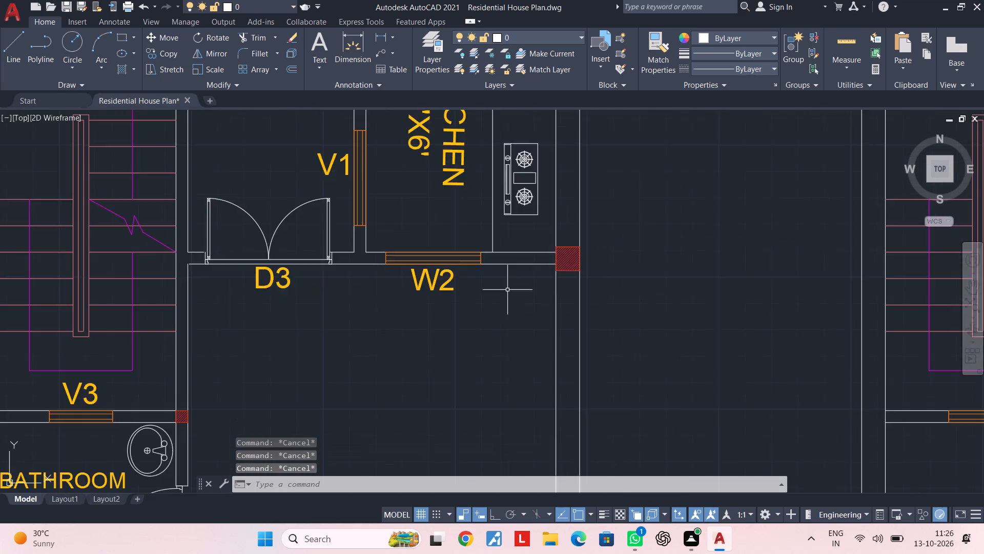
{"action": "scroll", "coordinate": [503, 290], "scroll_direction": "down", "scroll_amount": 2}
{"action": "middle_click_drag", "start_coordinate": [493, 303], "coordinate": [564, 281]}
{"action": "key", "text": "Escape"}
{"action": "key", "text": "Escape"}
{"action": "middle_click_drag", "start_coordinate": [537, 311], "coordinate": [543, 247]}
{"action": "key", "text": "Escape"}
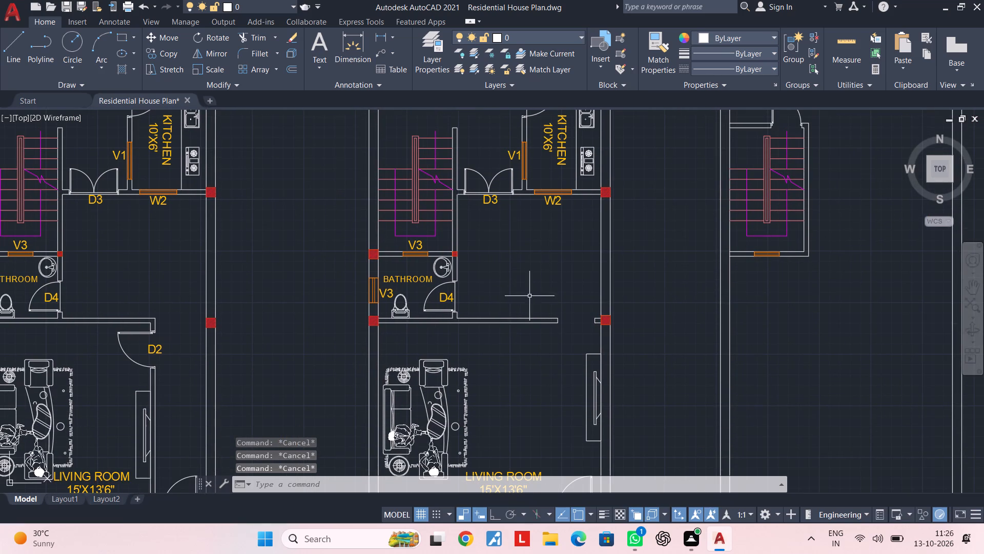
{"action": "middle_click_drag", "start_coordinate": [521, 319], "coordinate": [519, 246]}
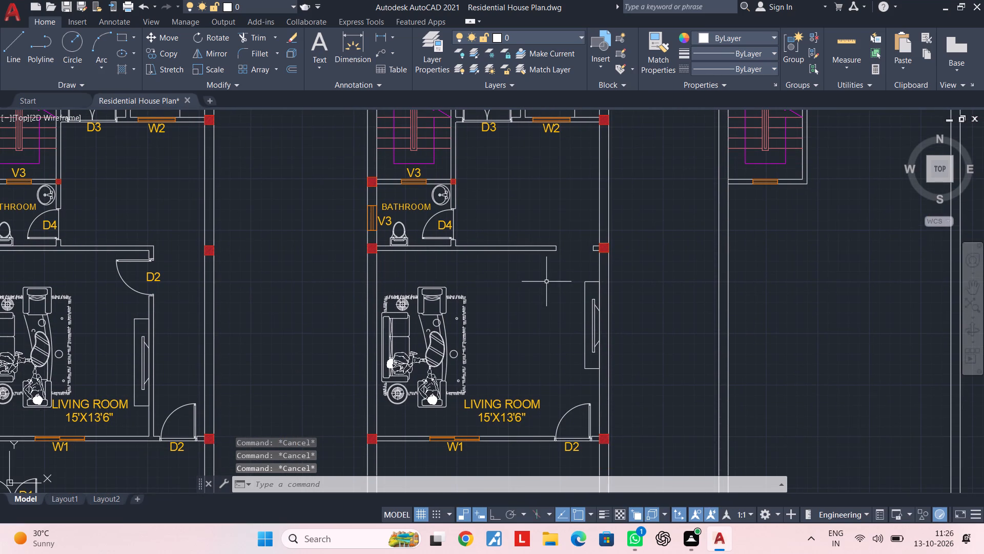
{"action": "middle_click_drag", "start_coordinate": [546, 283], "coordinate": [495, 280]}
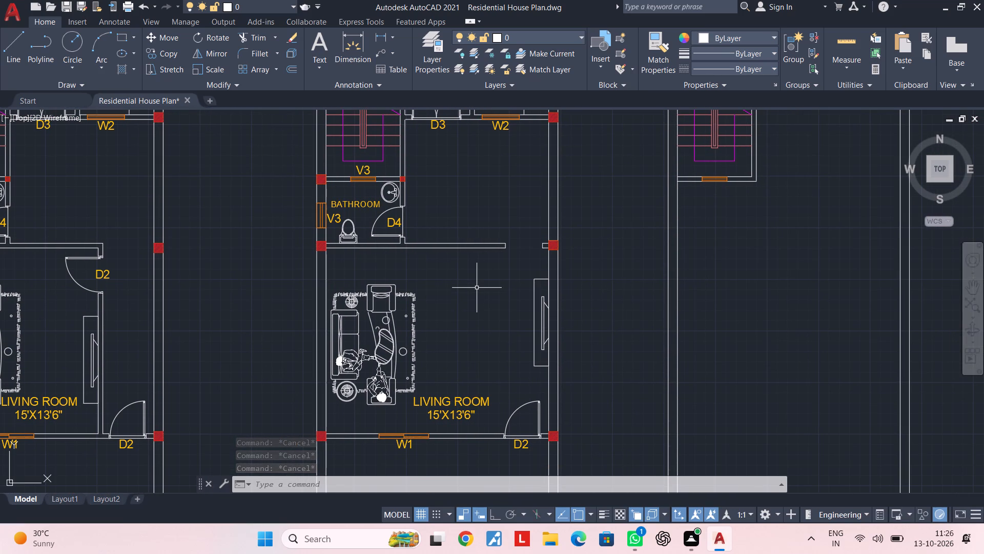
{"action": "key", "text": "Escape"}
{"action": "middle_click_drag", "start_coordinate": [494, 311], "coordinate": [494, 260]}
{"action": "key", "text": "Escape"}
{"action": "key", "text": "Escape"}
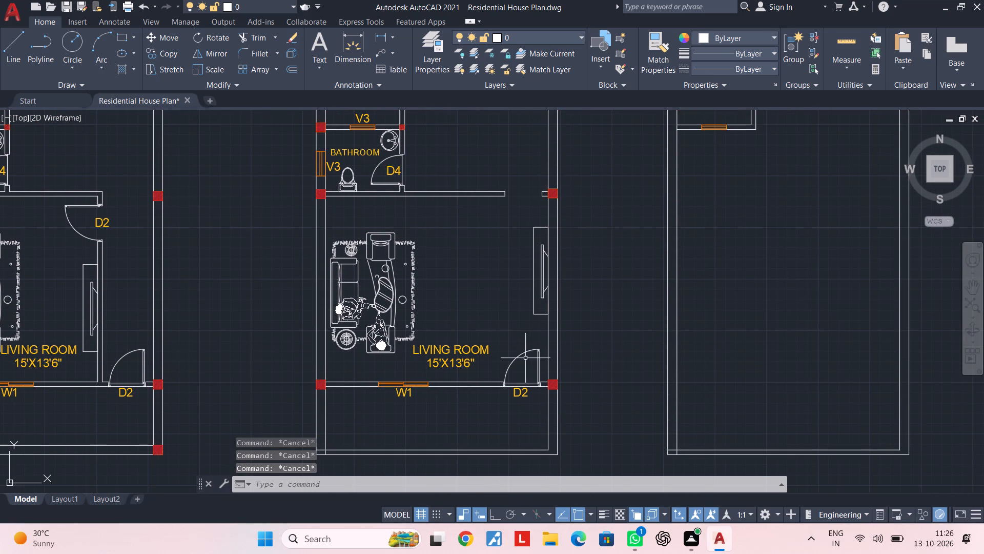
{"action": "left_click_drag", "start_coordinate": [525, 371], "coordinate": [517, 359]}
{"action": "left_click", "coordinate": [507, 335]}
{"action": "key", "text": "c"}
{"action": "key", "text": "o"}
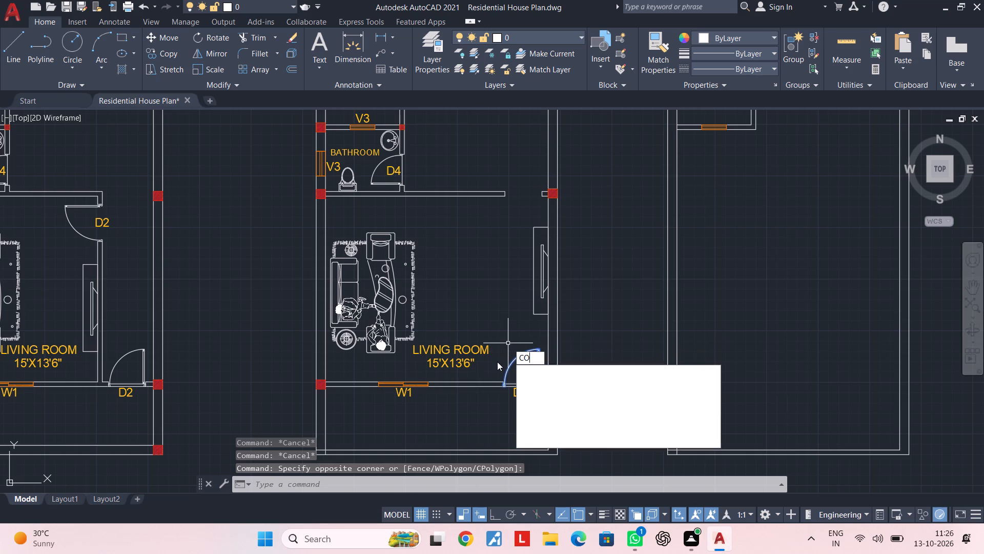
{"action": "key", "text": "space"}
{"action": "scroll", "coordinate": [541, 386], "scroll_direction": "up", "scroll_amount": 6}
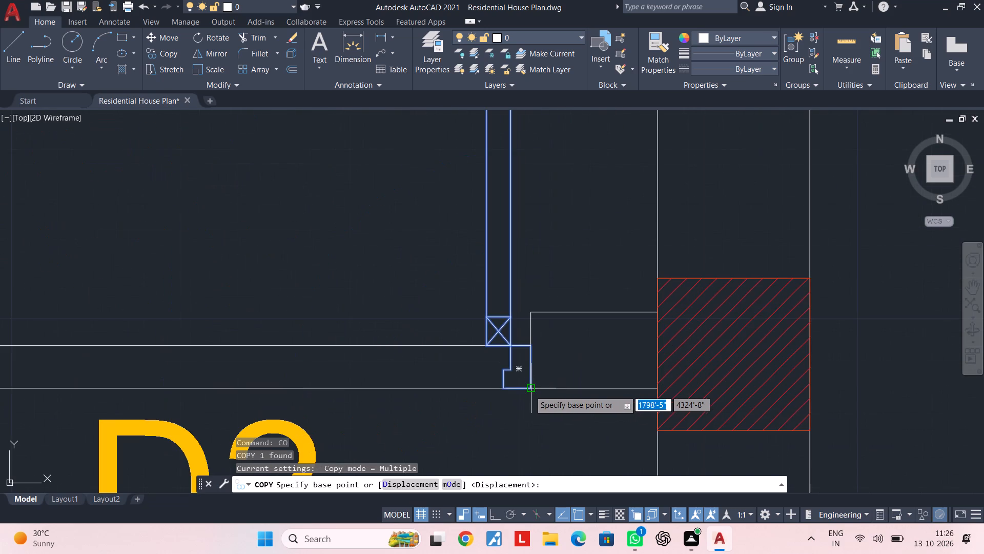
{"action": "left_click", "coordinate": [533, 389]}
{"action": "scroll", "coordinate": [535, 344], "scroll_direction": "down", "scroll_amount": 4}
{"action": "middle_click_drag", "start_coordinate": [550, 232], "coordinate": [520, 440]}
{"action": "middle_click_drag", "start_coordinate": [521, 235], "coordinate": [516, 454]}
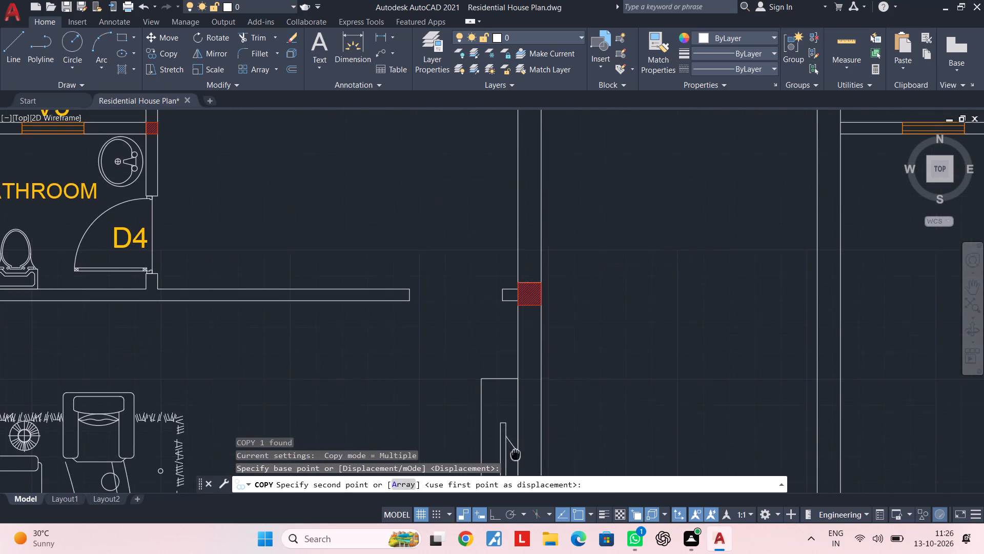
{"action": "middle_click_drag", "start_coordinate": [516, 454], "coordinate": [516, 452]}
{"action": "middle_click_drag", "start_coordinate": [494, 331], "coordinate": [498, 415]}
{"action": "scroll", "coordinate": [501, 403], "scroll_direction": "up", "scroll_amount": 3}
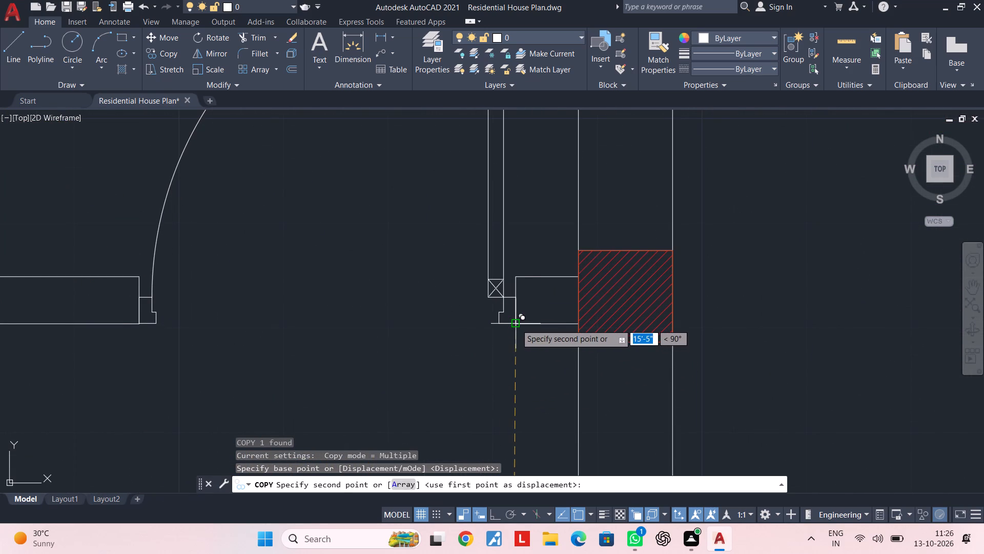
{"action": "left_click", "coordinate": [516, 324]}
{"action": "scroll", "coordinate": [415, 342], "scroll_direction": "down", "scroll_amount": 3}
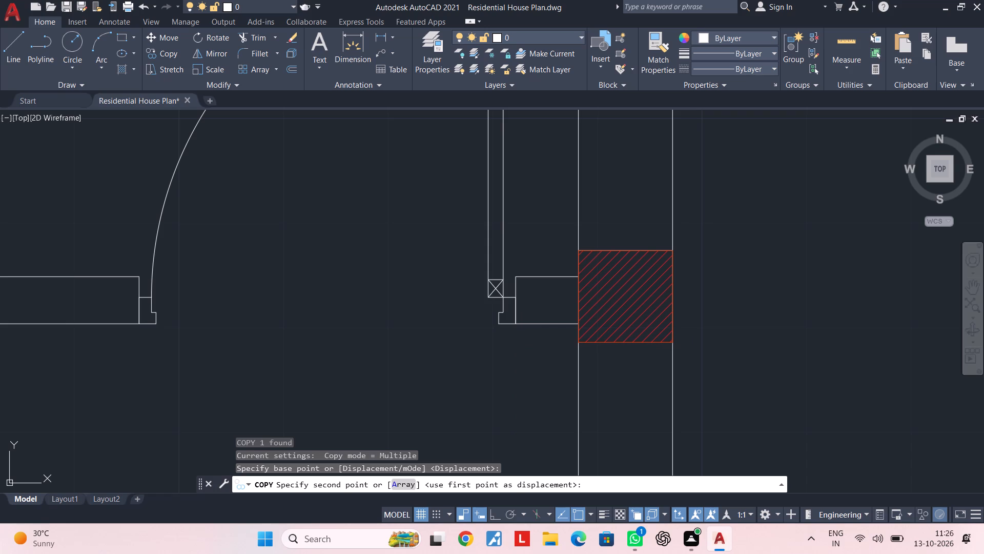
{"action": "scroll", "coordinate": [408, 342], "scroll_direction": "down", "scroll_amount": 3}
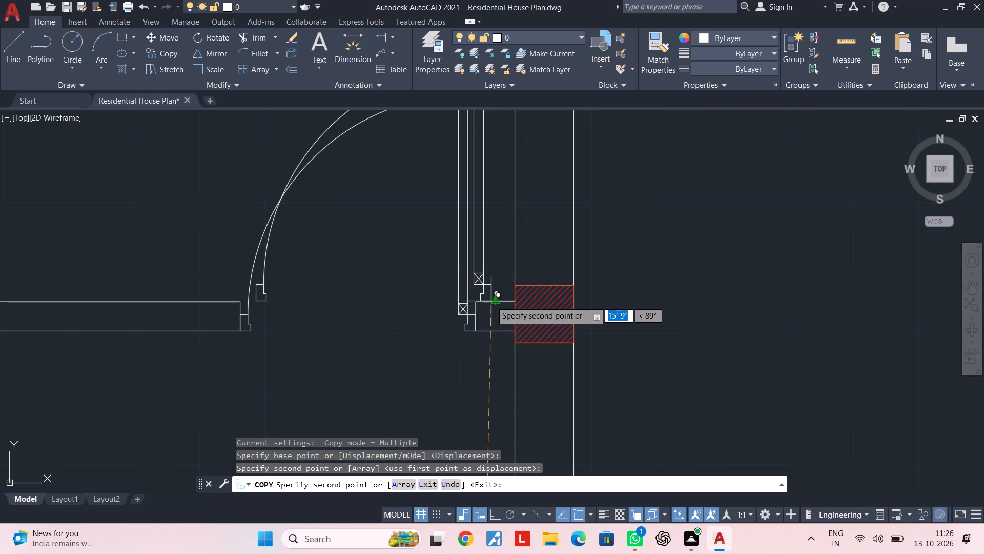
{"action": "key", "text": "Escape"}
{"action": "key", "text": "Escape"}
{"action": "key", "text": "Escape"}
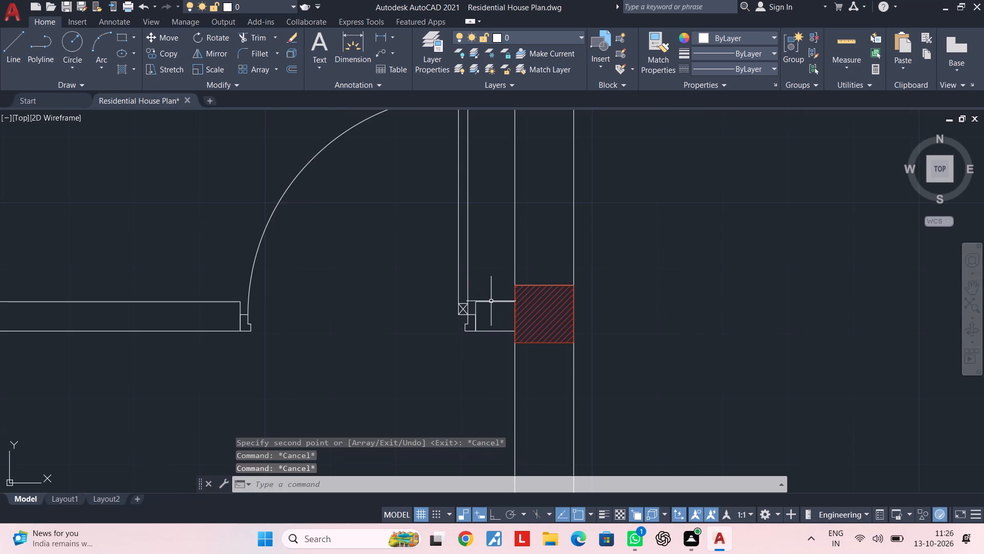
{"action": "key", "text": "Escape"}
{"action": "key", "text": "Escape"}
Copy the second plan's living room front door D2 tag to the new door between the living room and the hall.
{"action": "scroll", "coordinate": [501, 311], "scroll_direction": "down", "scroll_amount": 4}
{"action": "middle_click_drag", "start_coordinate": [494, 346], "coordinate": [493, 223]}
{"action": "key", "text": "Escape"}
{"action": "key", "text": "Escape"}
{"action": "scroll", "coordinate": [469, 394], "scroll_direction": "up", "scroll_amount": 1}
{"action": "left_click", "coordinate": [468, 409]}
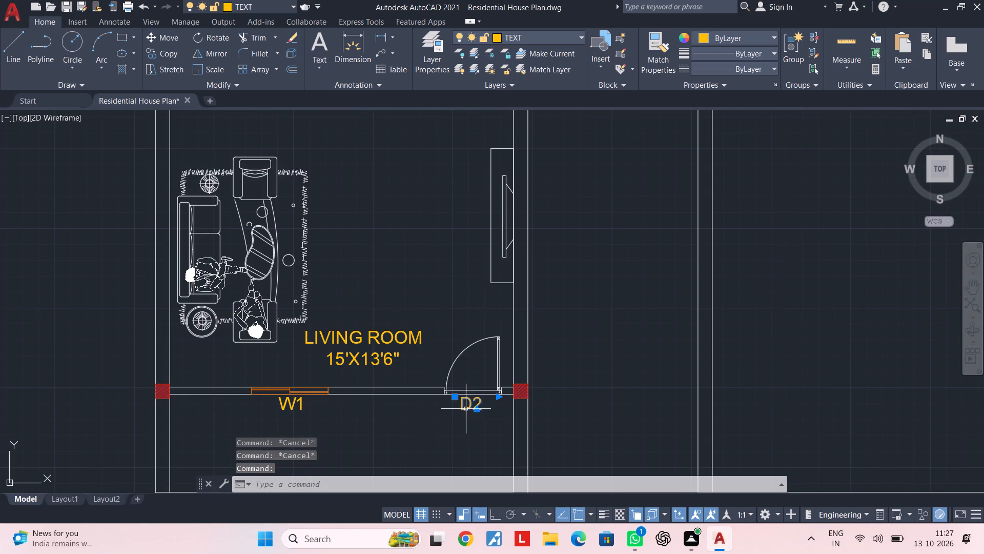
{"action": "type", "text": "CO"}
{"action": "key", "text": "space"}
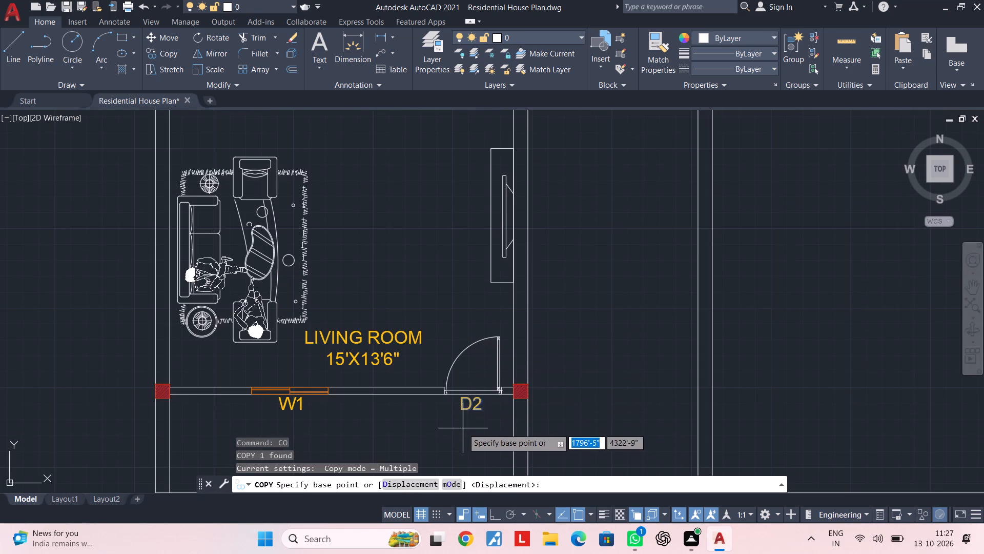
{"action": "left_click", "coordinate": [469, 412]}
{"action": "middle_click_drag", "start_coordinate": [478, 262], "coordinate": [449, 441]}
{"action": "scroll", "coordinate": [438, 289], "scroll_direction": "up", "scroll_amount": 2}
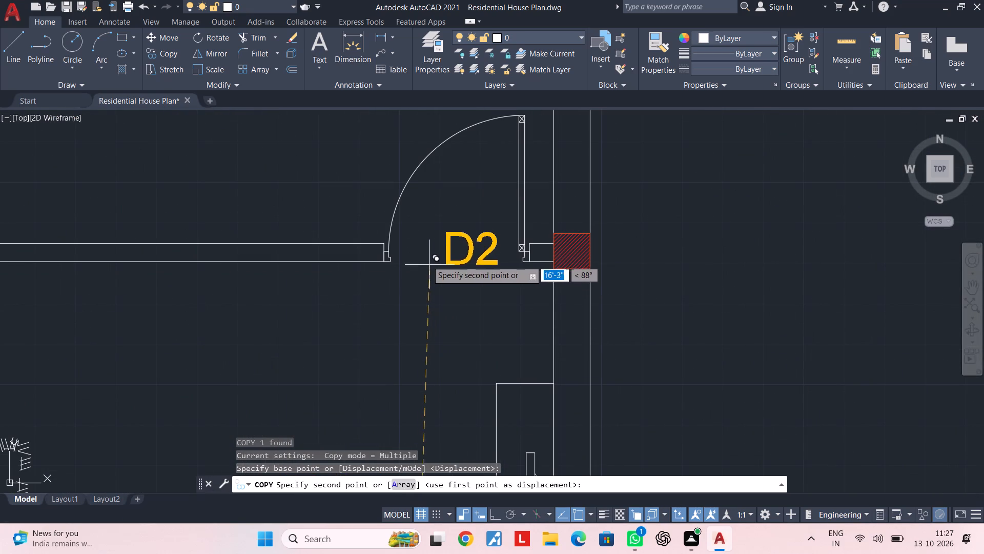
{"action": "left_click", "coordinate": [423, 250]}
{"action": "key", "text": "Escape"}
{"action": "scroll", "coordinate": [421, 339], "scroll_direction": "down", "scroll_amount": 2}
{"action": "middle_click_drag", "start_coordinate": [437, 338], "coordinate": [598, 316]}
{"action": "key", "text": "Escape"}
Copy the first plan's bedroom door D2 tag to just above the left stair flight.
{"action": "scroll", "coordinate": [534, 278], "scroll_direction": "down", "scroll_amount": 2}
{"action": "middle_click_drag", "start_coordinate": [532, 253], "coordinate": [532, 284]}
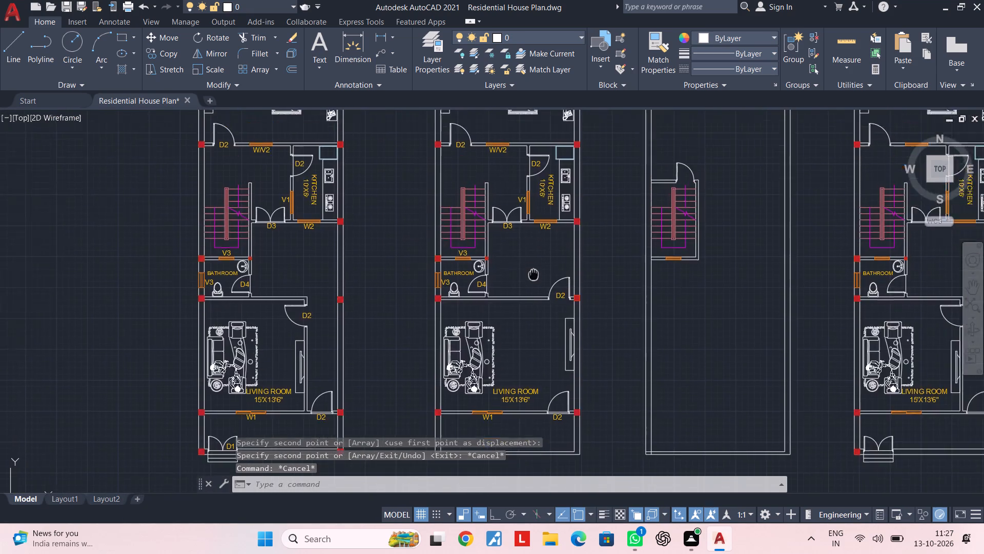
{"action": "middle_click_drag", "start_coordinate": [532, 284], "coordinate": [521, 327]}
{"action": "middle_click_drag", "start_coordinate": [522, 319], "coordinate": [529, 314]}
{"action": "key", "text": "Escape"}
{"action": "key", "text": "Escape"}
{"action": "key", "text": "Escape"}
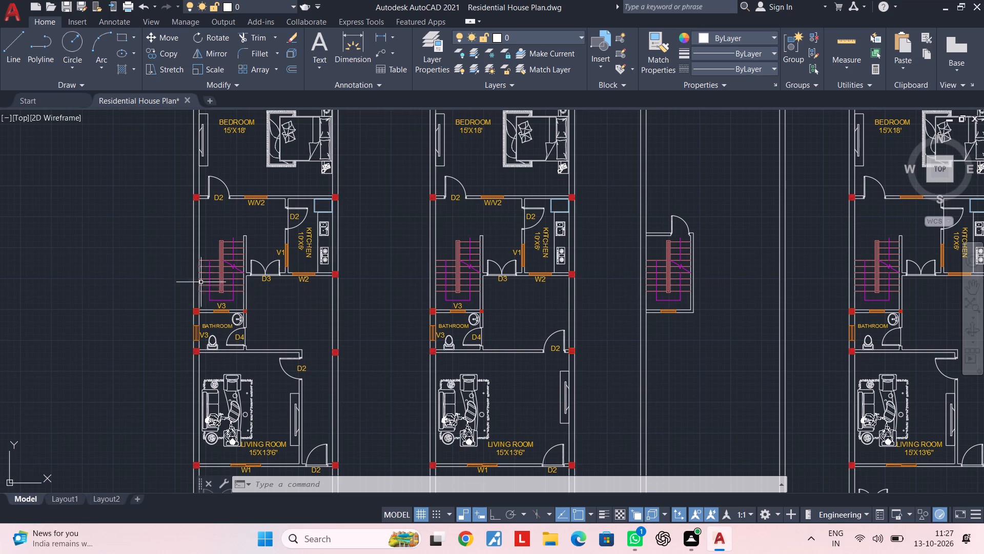
{"action": "key", "text": "Escape"}
{"action": "key", "text": "Escape"}
{"action": "middle_click_drag", "start_coordinate": [222, 215], "coordinate": [340, 214]}
{"action": "key", "text": "Escape"}
{"action": "scroll", "coordinate": [336, 206], "scroll_direction": "up", "scroll_amount": 3}
{"action": "key", "text": "Escape"}
{"action": "left_click", "coordinate": [335, 180]}
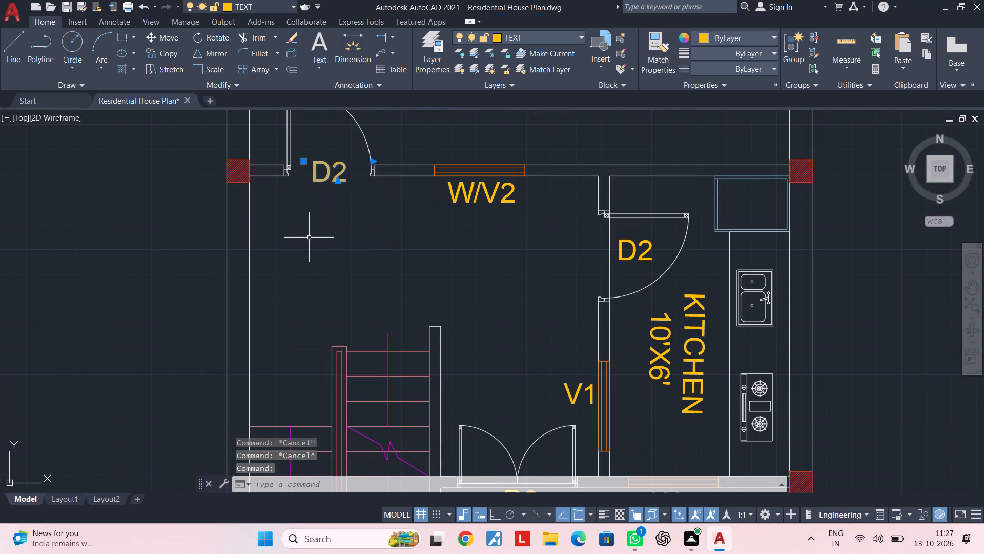
{"action": "key", "text": "c"}
{"action": "key", "text": "o"}
{"action": "key", "text": "space"}
{"action": "left_click", "coordinate": [338, 181]}
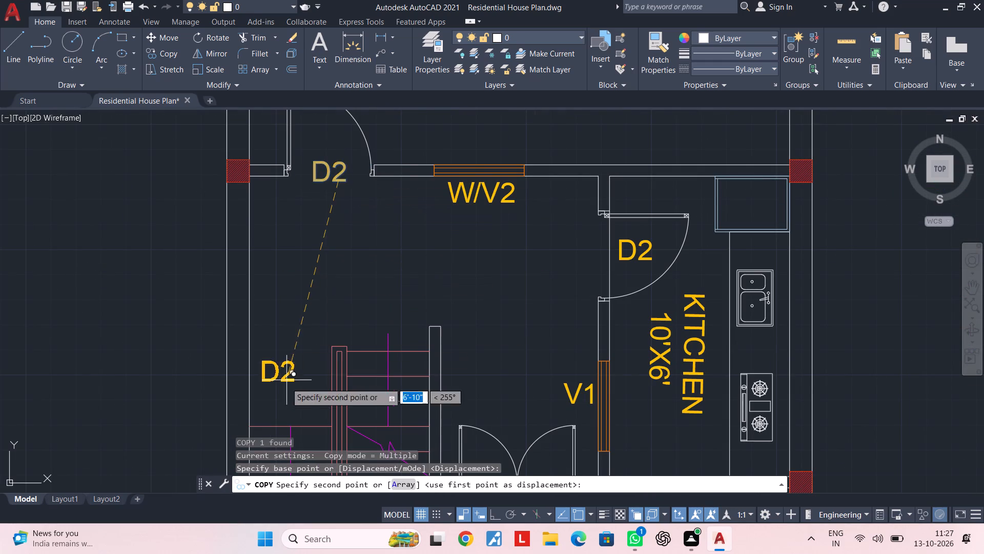
{"action": "middle_click_drag", "start_coordinate": [296, 368], "coordinate": [325, 331]}
{"action": "scroll", "coordinate": [343, 369], "scroll_direction": "up", "scroll_amount": 1}
{"action": "middle_click_drag", "start_coordinate": [338, 367], "coordinate": [378, 318]}
{"action": "scroll", "coordinate": [364, 327], "scroll_direction": "up", "scroll_amount": 1}
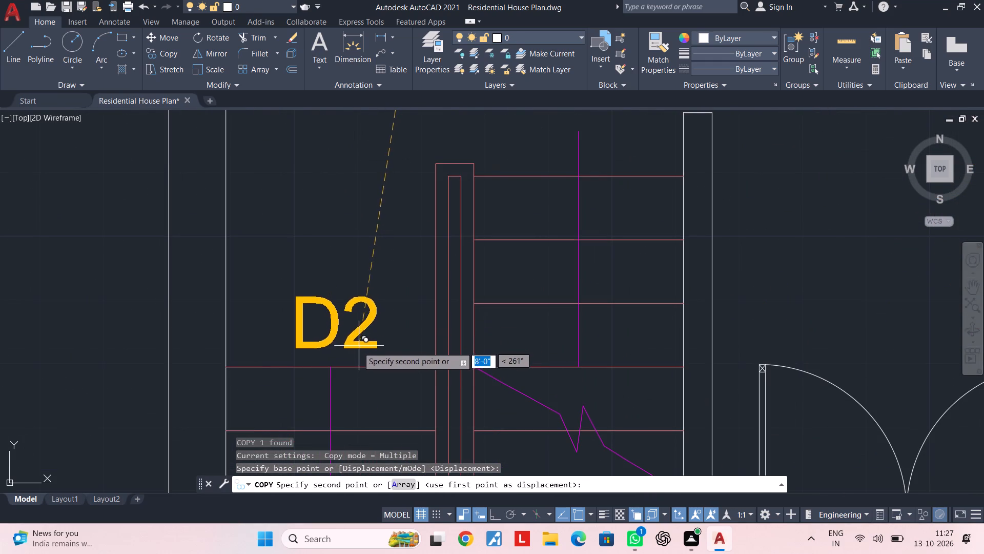
{"action": "left_click", "coordinate": [356, 349]}
{"action": "key", "text": "Escape"}
{"action": "key", "text": "Escape"}
{"action": "key", "text": "Escape"}
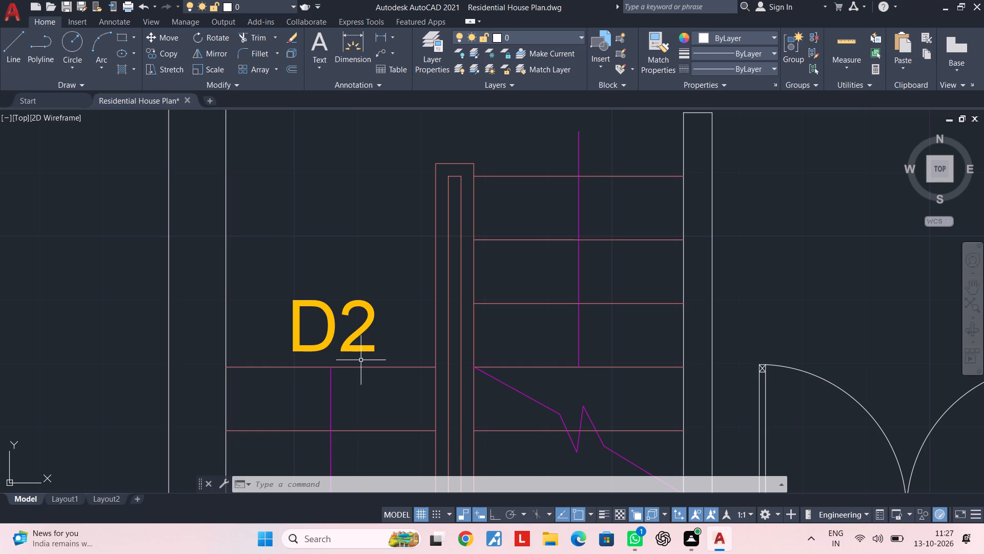
{"action": "key", "text": "Escape"}
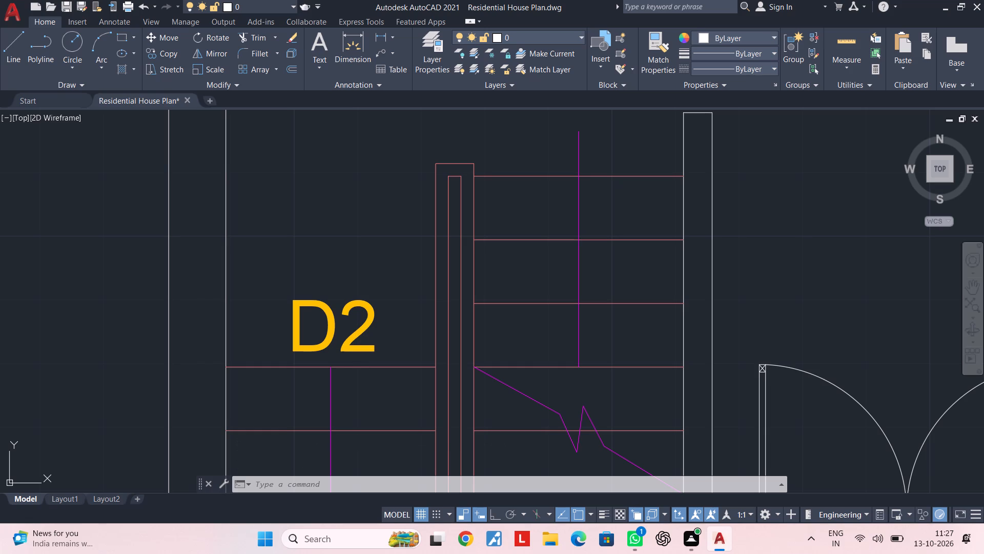
{"action": "key", "text": "Escape"}
Change the copied tag above the left stair flight to DN.
{"action": "double_click", "coordinate": [362, 351]}
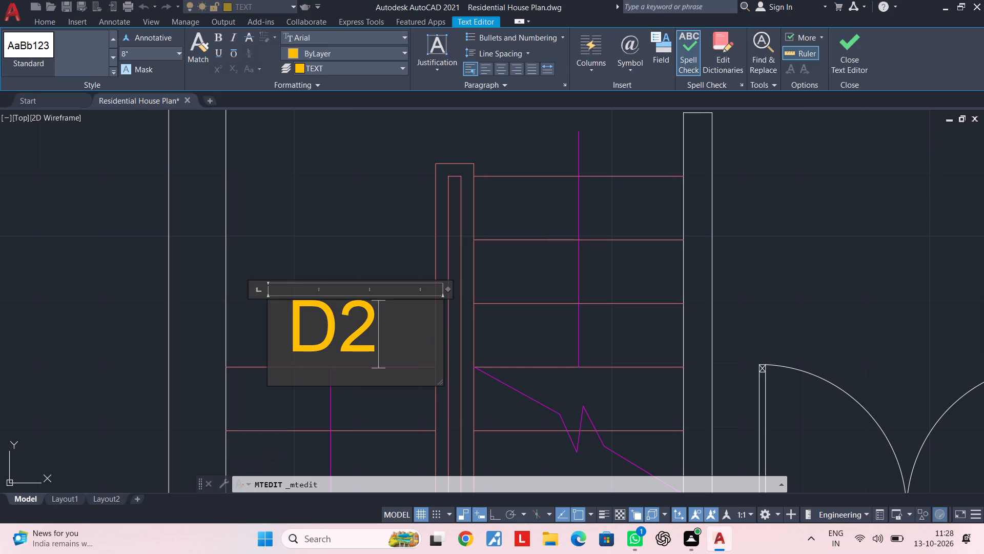
{"action": "key", "text": "BackSpace"}
{"action": "key", "text": "n"}
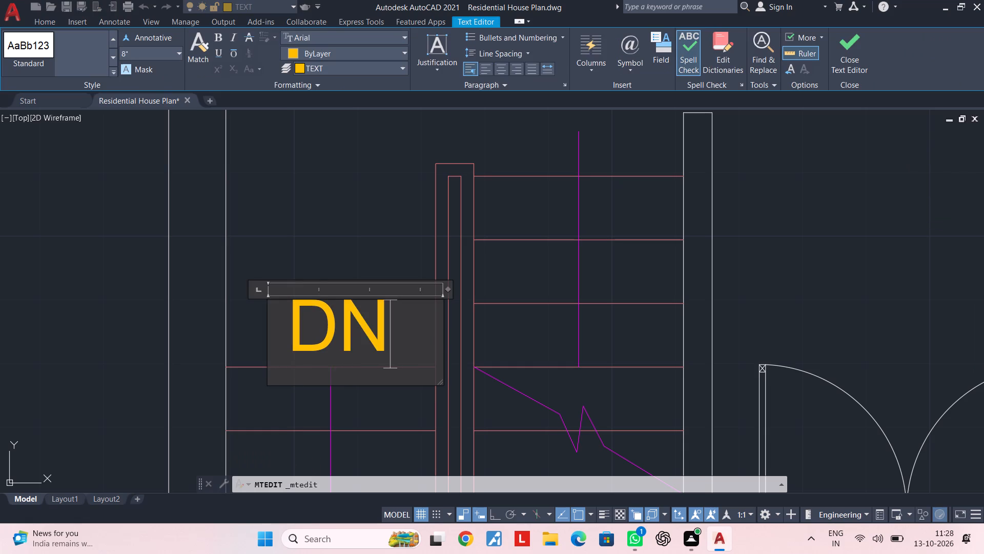
{"action": "left_click", "coordinate": [346, 205]}
{"action": "key", "text": "Escape"}
{"action": "key", "text": "Escape"}
{"action": "key", "text": "Escape"}
{"action": "key", "text": "Escape"}
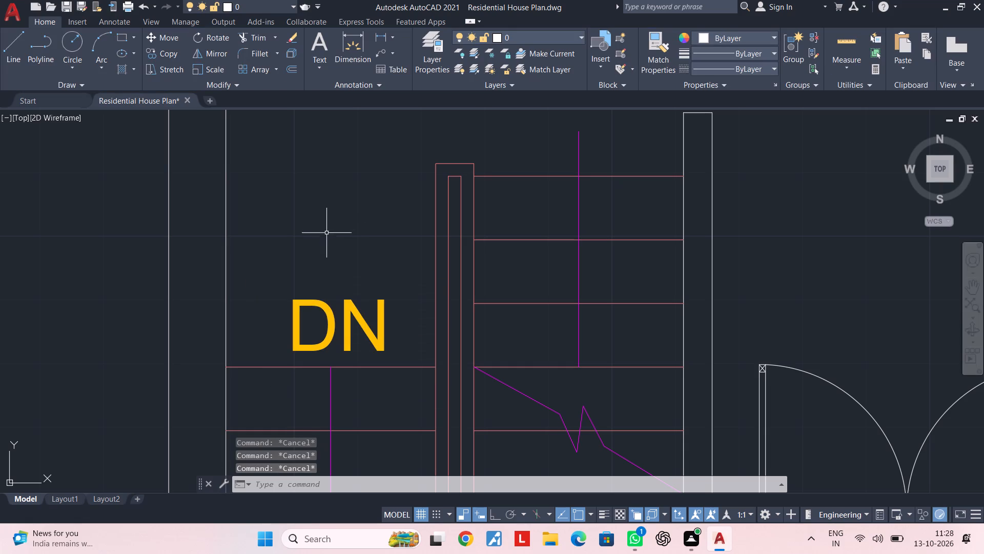
{"action": "key", "text": "Escape"}
{"action": "key", "text": "Escape"}
{"action": "key", "text": "Escape"}
{"action": "key", "text": "Escape"}
{"action": "key", "text": "Escape"}
{"action": "key", "text": "Escape"}
{"action": "key", "text": "Escape"}
{"action": "key", "text": "Escape"}
Copy the DN label to just above the right stair flight of the first plan.
{"action": "scroll", "coordinate": [318, 320], "scroll_direction": "down", "scroll_amount": 1}
{"action": "middle_click_drag", "start_coordinate": [321, 320], "coordinate": [256, 343]}
{"action": "key", "text": "Escape"}
{"action": "key", "text": "Escape"}
{"action": "left_click", "coordinate": [283, 343]}
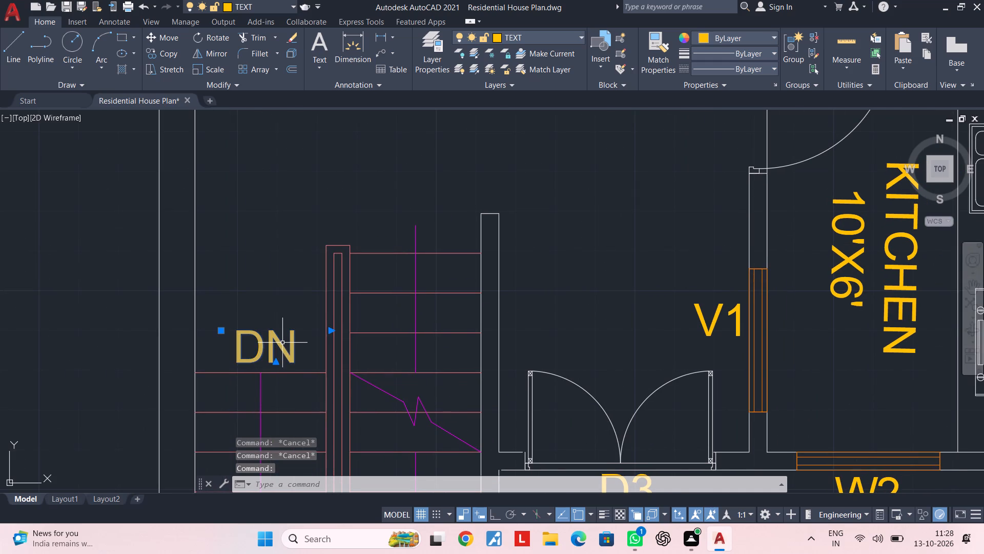
{"action": "type", "text": "CO"}
{"action": "key", "text": "space"}
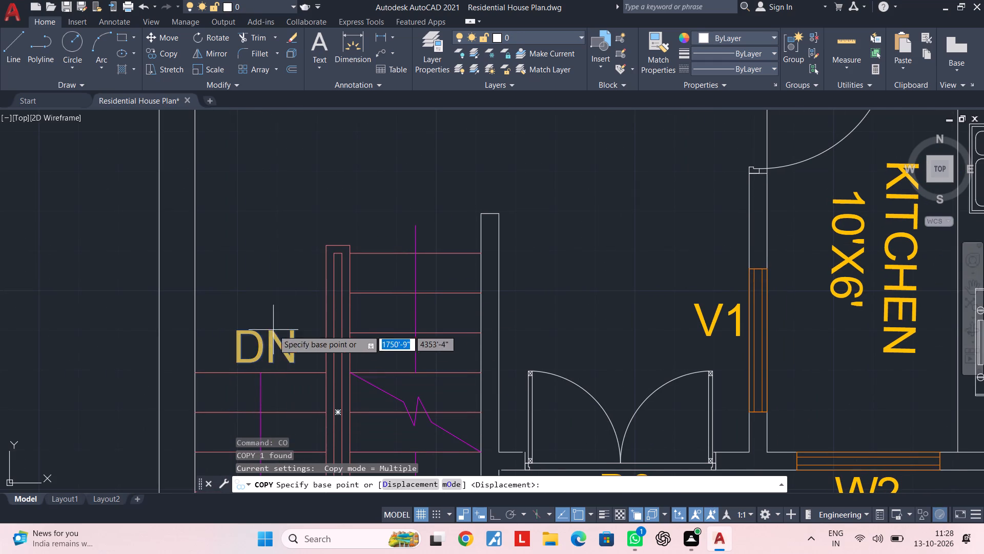
{"action": "left_click_drag", "start_coordinate": [265, 348], "coordinate": [270, 345]}
{"action": "middle_click_drag", "start_coordinate": [333, 230], "coordinate": [281, 284]}
{"action": "scroll", "coordinate": [371, 278], "scroll_direction": "up", "scroll_amount": 1}
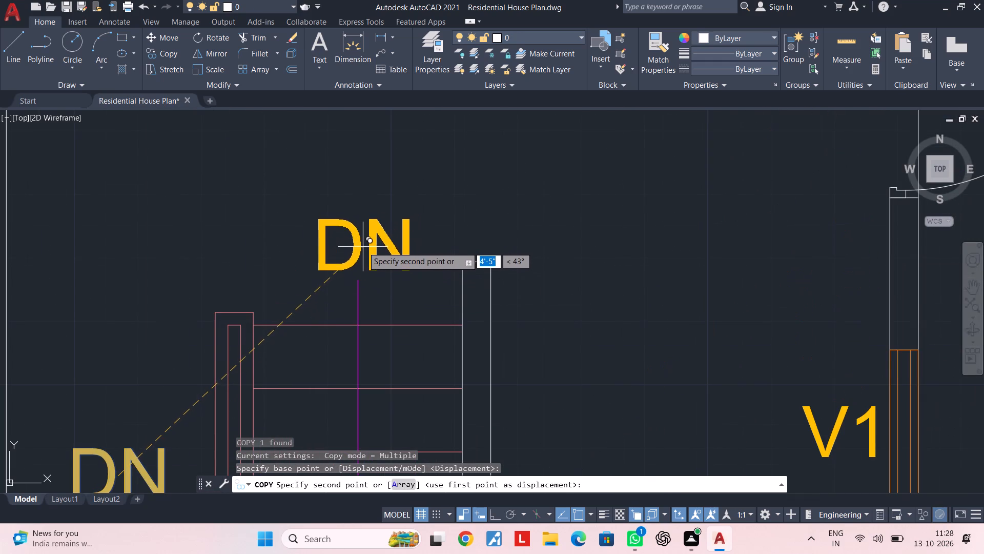
{"action": "left_click", "coordinate": [363, 252]}
{"action": "key", "text": "Escape"}
{"action": "key", "text": "Escape"}
{"action": "key", "text": "Escape"}
Change the copied label above the right stair flight to UP.
{"action": "double_click", "coordinate": [354, 256]}
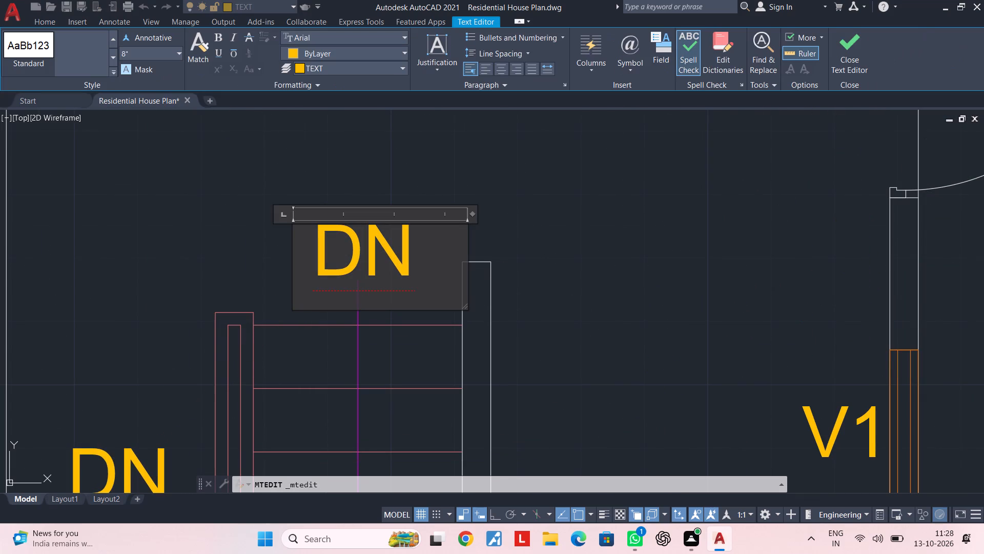
{"action": "left_click", "coordinate": [449, 255]}
{"action": "key", "text": "BackSpace"}
{"action": "key", "text": "BackSpace"}
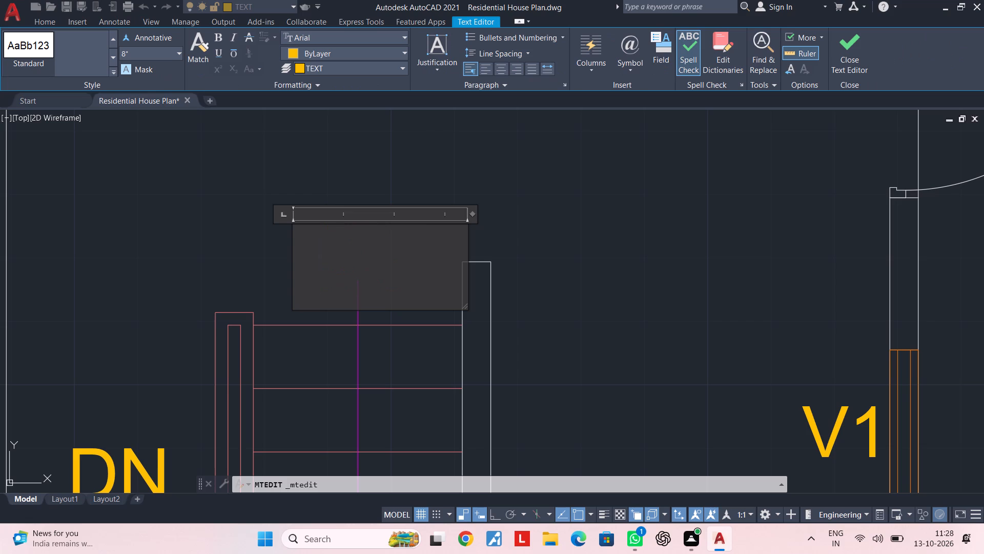
{"action": "type", "text": "UP"}
{"action": "left_click", "coordinate": [609, 227]}
{"action": "key", "text": "Escape"}
Copy the first plan's UP and DN stair labels onto the second plan's staircase, aligned with the end of the stair direction line.
{"action": "scroll", "coordinate": [609, 227], "scroll_direction": "down", "scroll_amount": 3}
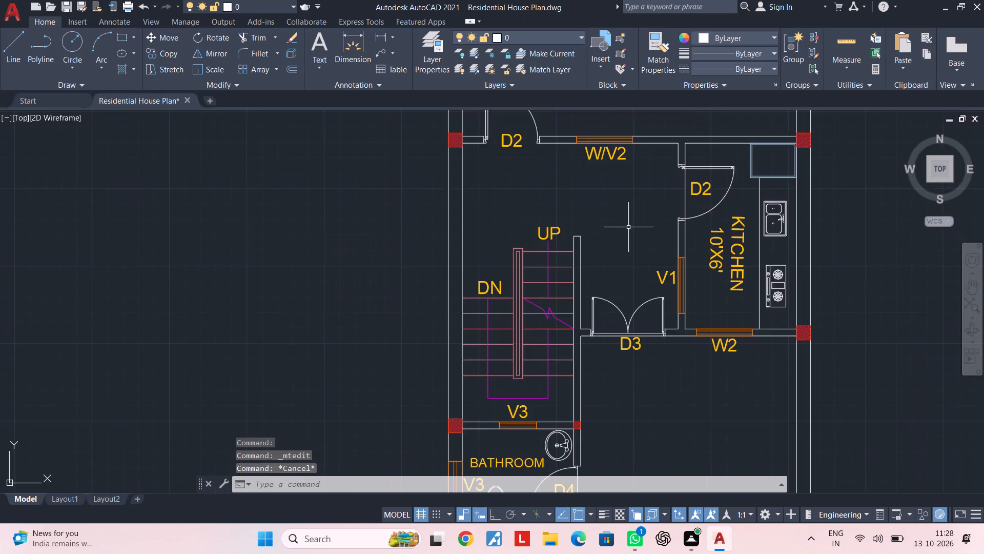
{"action": "scroll", "coordinate": [632, 227], "scroll_direction": "down", "scroll_amount": 2}
{"action": "middle_click_drag", "start_coordinate": [648, 228], "coordinate": [582, 252]}
{"action": "scroll", "coordinate": [590, 252], "scroll_direction": "down", "scroll_amount": 2}
{"action": "middle_click_drag", "start_coordinate": [580, 254], "coordinate": [488, 273]}
{"action": "scroll", "coordinate": [483, 291], "scroll_direction": "up", "scroll_amount": 1}
{"action": "middle_click_drag", "start_coordinate": [503, 284], "coordinate": [370, 293]}
{"action": "key", "text": "Escape"}
{"action": "key", "text": "Escape"}
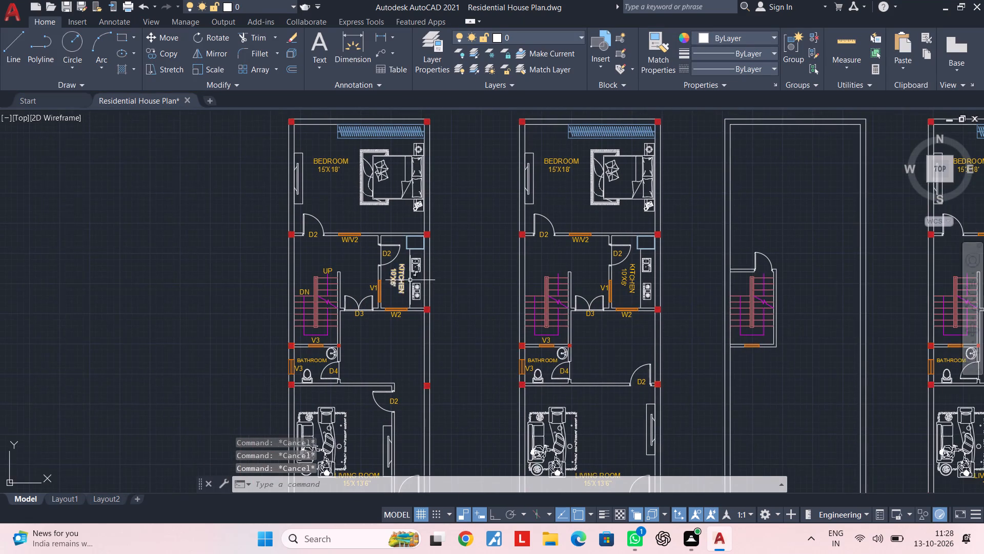
{"action": "middle_click_drag", "start_coordinate": [407, 280], "coordinate": [356, 281]}
{"action": "key", "text": "Escape"}
{"action": "key", "text": "Escape"}
{"action": "scroll", "coordinate": [265, 260], "scroll_direction": "up", "scroll_amount": 3}
{"action": "left_click", "coordinate": [295, 296]}
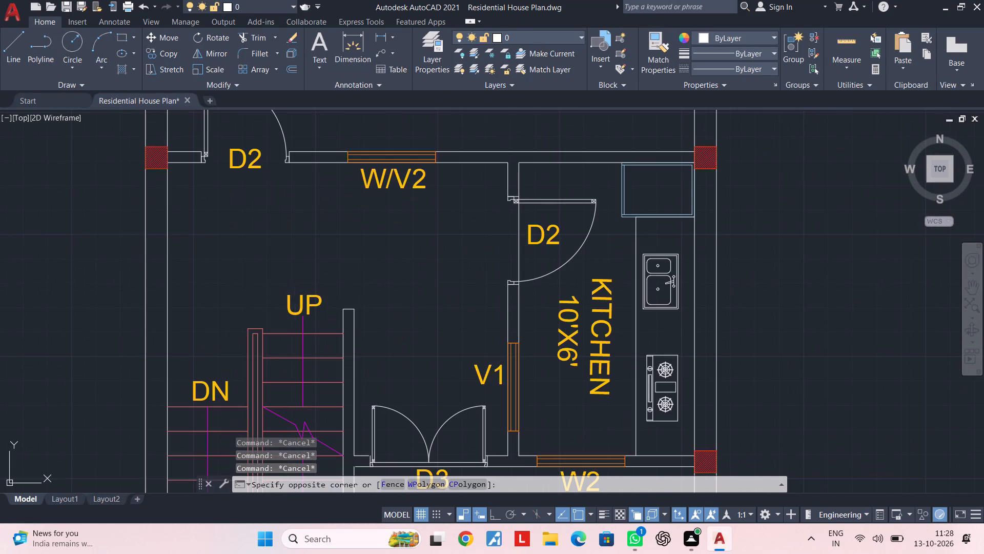
{"action": "left_click", "coordinate": [287, 312]}
{"action": "left_click", "coordinate": [220, 392]}
{"action": "type", "text": "CO"}
{"action": "key", "text": "space"}
{"action": "left_click", "coordinate": [303, 314]}
{"action": "scroll", "coordinate": [436, 309], "scroll_direction": "down", "scroll_amount": 2}
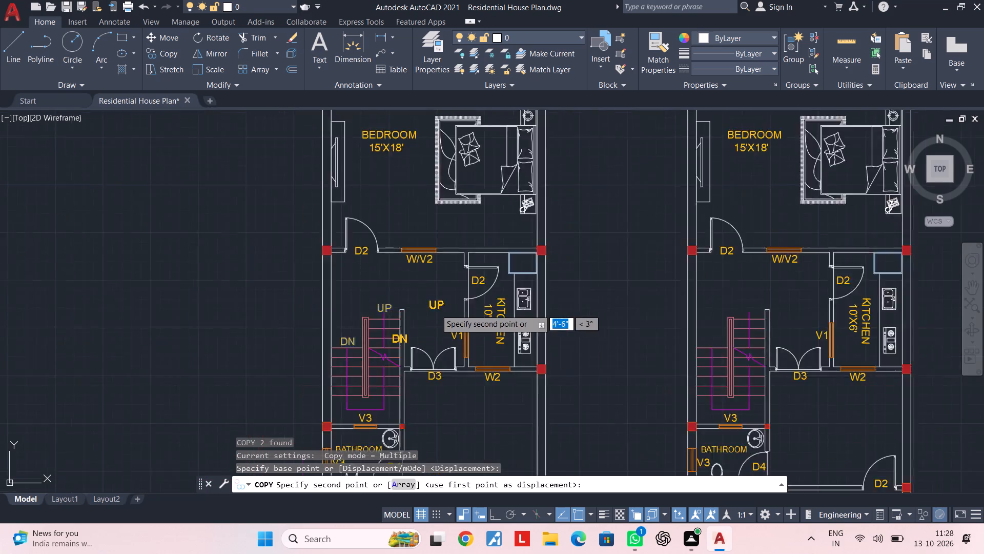
{"action": "middle_click_drag", "start_coordinate": [417, 306], "coordinate": [28, 276]}
{"action": "scroll", "coordinate": [349, 274], "scroll_direction": "up", "scroll_amount": 3}
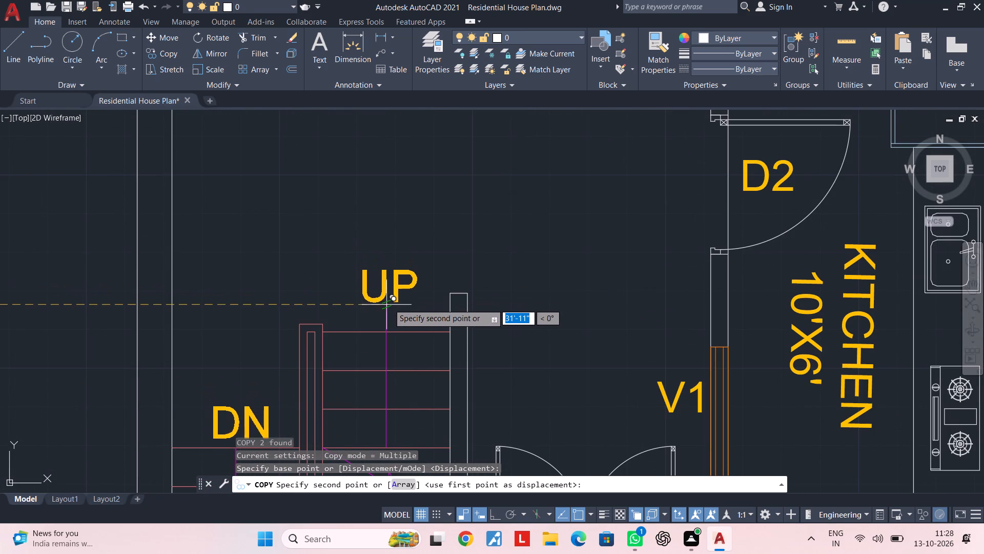
{"action": "left_click", "coordinate": [388, 304]}
{"action": "key", "text": "Escape"}
Copy the second plan's UP and DN labels onto the third plan's staircase, using the stair direction line's end as reference.
{"action": "scroll", "coordinate": [429, 300], "scroll_direction": "down", "scroll_amount": 3}
{"action": "middle_click_drag", "start_coordinate": [430, 300], "coordinate": [401, 286]}
{"action": "key", "text": "Escape"}
{"action": "key", "text": "Escape"}
{"action": "middle_click_drag", "start_coordinate": [424, 285], "coordinate": [356, 288]}
{"action": "key", "text": "Escape"}
{"action": "key", "text": "Escape"}
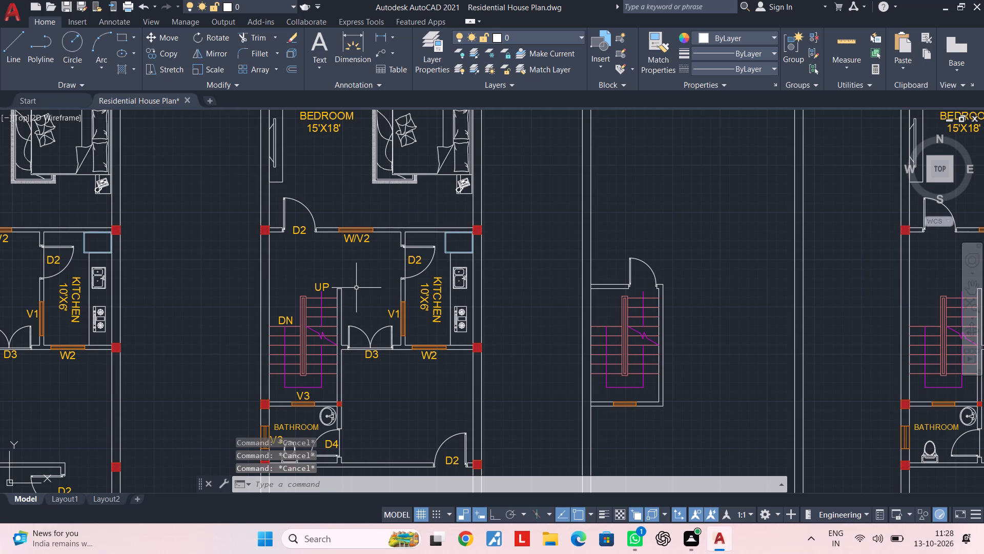
{"action": "key", "text": "Escape"}
{"action": "middle_click_drag", "start_coordinate": [377, 287], "coordinate": [352, 299]}
{"action": "scroll", "coordinate": [287, 305], "scroll_direction": "up", "scroll_amount": 1}
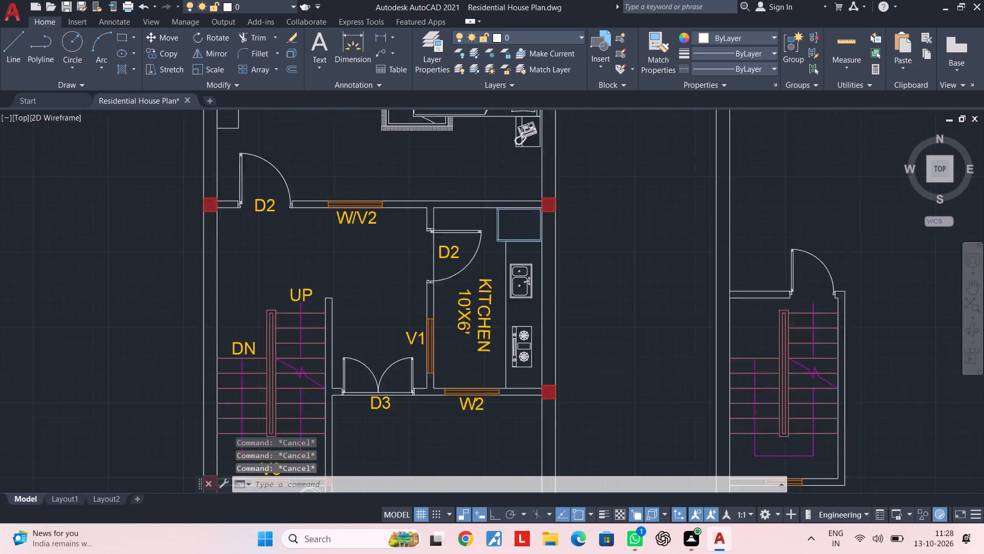
{"action": "scroll", "coordinate": [287, 305], "scroll_direction": "up", "scroll_amount": 1}
{"action": "left_click", "coordinate": [307, 295]}
{"action": "left_click", "coordinate": [216, 370]}
{"action": "type", "text": "CO"}
{"action": "key", "text": "space"}
{"action": "scroll", "coordinate": [309, 310], "scroll_direction": "up", "scroll_amount": 4}
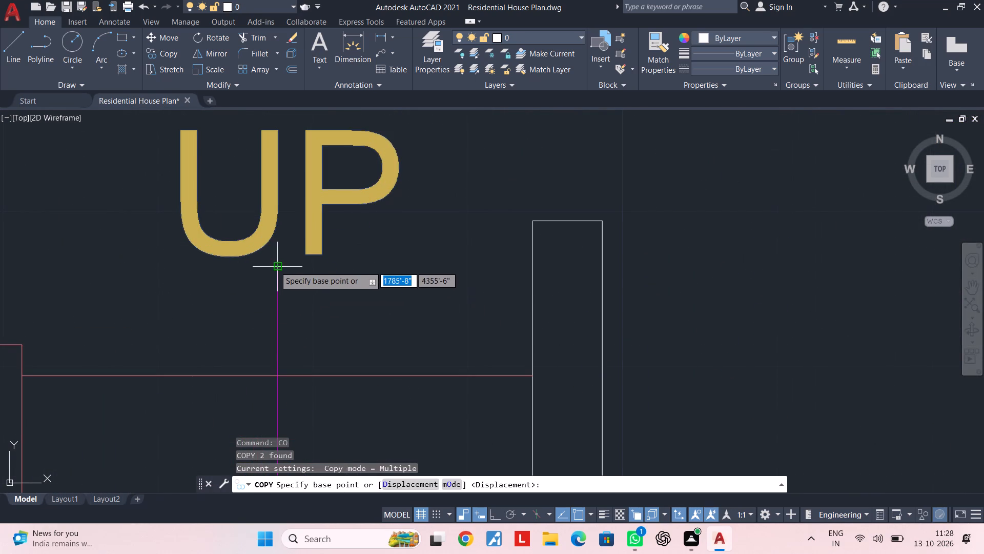
{"action": "left_click", "coordinate": [275, 266]}
{"action": "scroll", "coordinate": [488, 282], "scroll_direction": "down", "scroll_amount": 5}
{"action": "middle_click_drag", "start_coordinate": [577, 275], "coordinate": [365, 261]}
{"action": "middle_click_drag", "start_coordinate": [657, 247], "coordinate": [504, 246]}
{"action": "scroll", "coordinate": [633, 273], "scroll_direction": "up", "scroll_amount": 2}
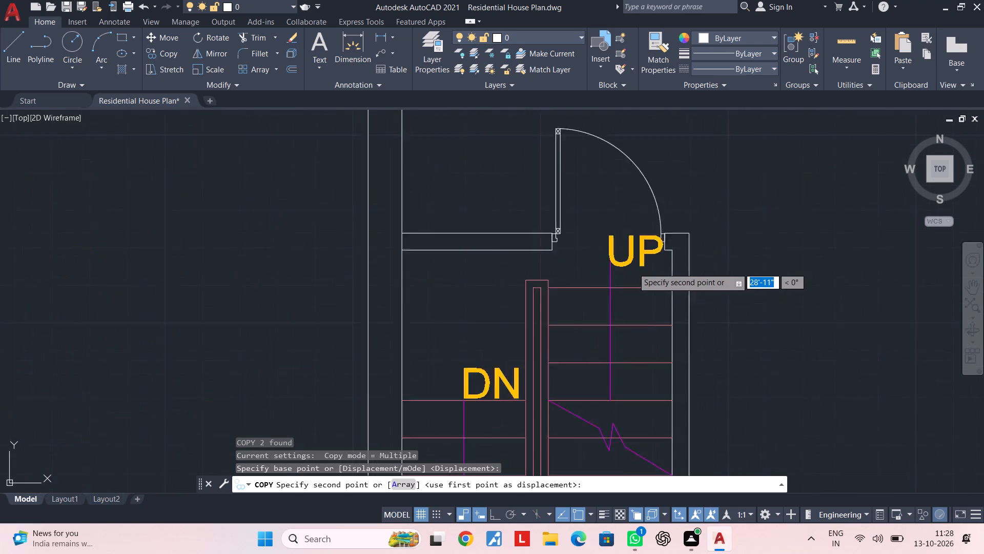
{"action": "scroll", "coordinate": [633, 268], "scroll_direction": "up", "scroll_amount": 2}
{"action": "left_click", "coordinate": [568, 249]}
{"action": "key", "text": "Escape"}
{"action": "scroll", "coordinate": [566, 259], "scroll_direction": "down", "scroll_amount": 4}
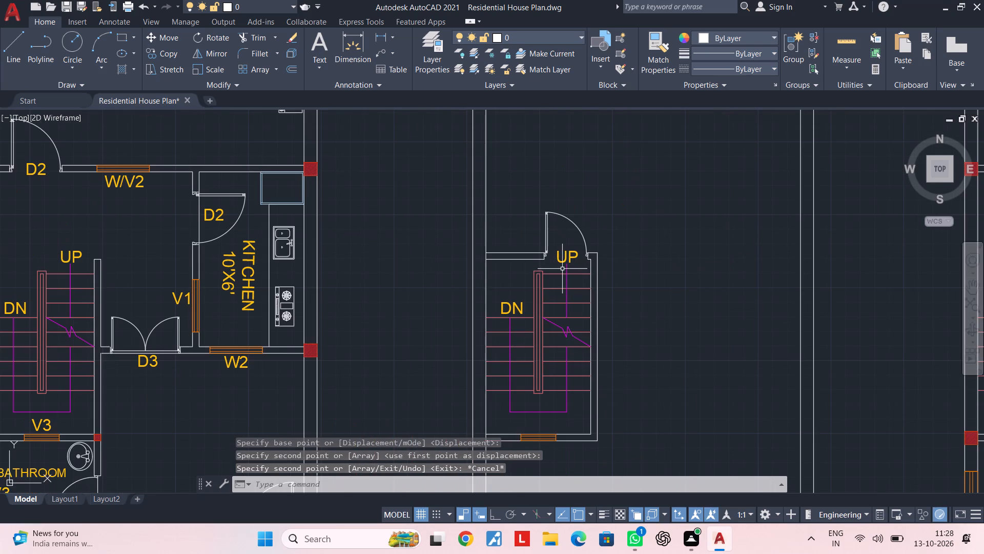
Save the Residential House Plan drawing.
{"action": "key", "text": "ctrl+s"}
{"action": "key", "text": "ctrl+s"}
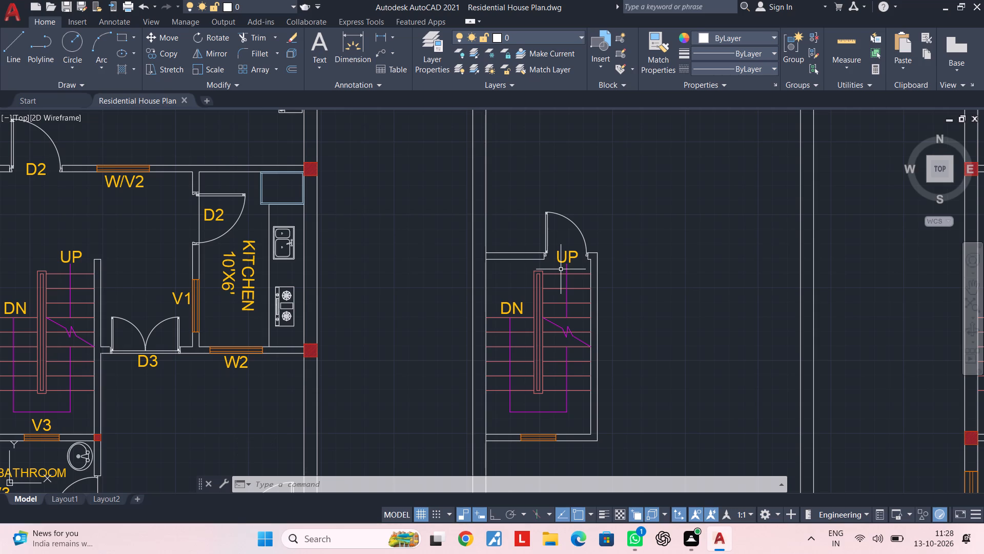
Copy the V3 tag below the second plan's staircase to the ventilator in the third plan's staircase wall.
{"action": "middle_click_drag", "start_coordinate": [337, 421], "coordinate": [519, 362]}
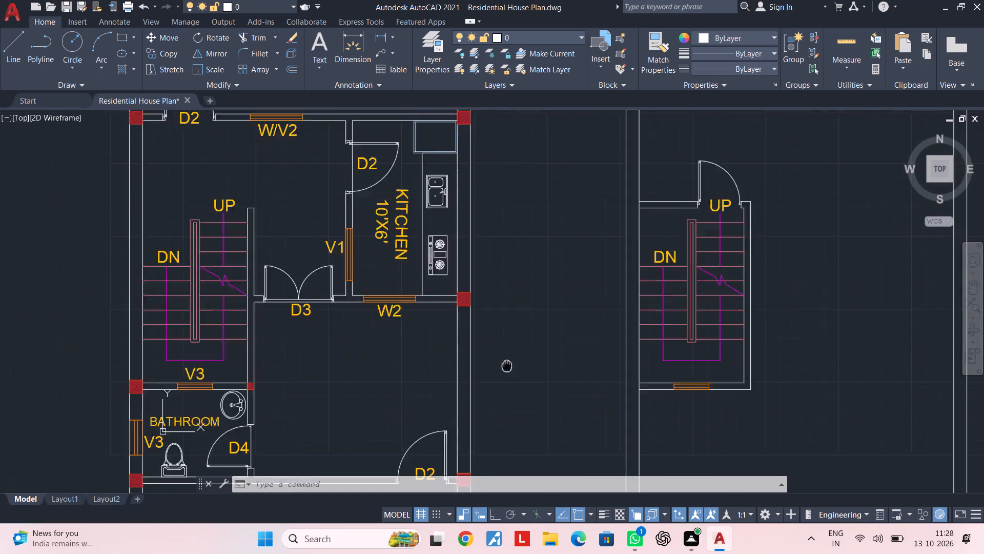
{"action": "middle_click_drag", "start_coordinate": [519, 362], "coordinate": [580, 348]}
{"action": "middle_click_drag", "start_coordinate": [401, 361], "coordinate": [426, 320]}
{"action": "scroll", "coordinate": [327, 308], "scroll_direction": "up", "scroll_amount": 1}
{"action": "left_click", "coordinate": [310, 314]}
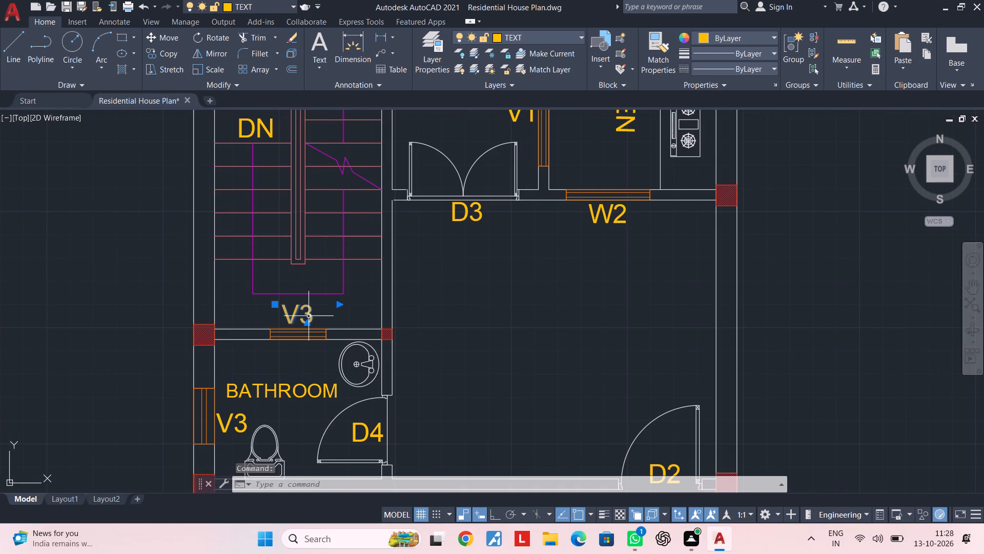
{"action": "key", "text": "c"}
{"action": "key", "text": "o"}
{"action": "key", "text": "space"}
{"action": "left_click", "coordinate": [302, 320]}
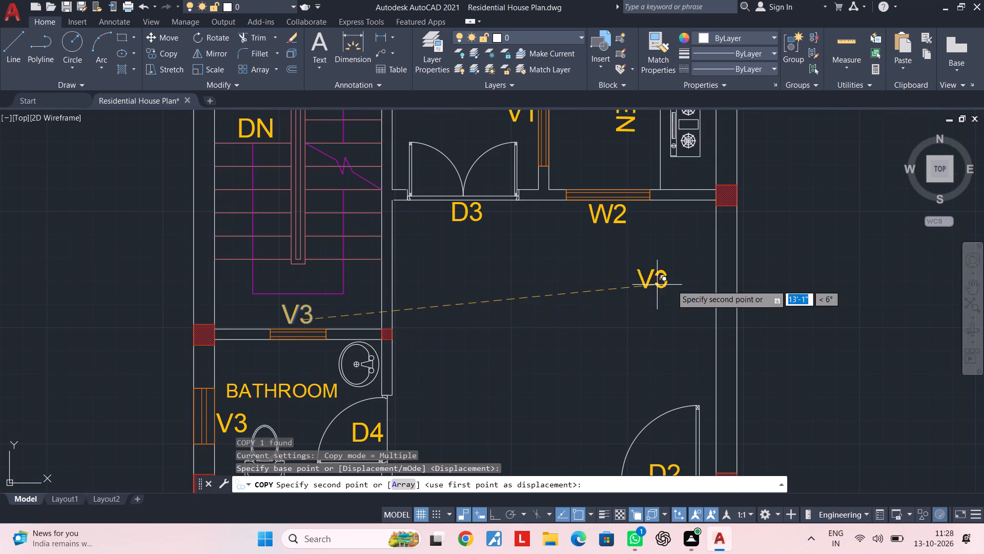
{"action": "scroll", "coordinate": [687, 285], "scroll_direction": "down", "scroll_amount": 1}
{"action": "middle_click_drag", "start_coordinate": [672, 285], "coordinate": [255, 284]}
{"action": "scroll", "coordinate": [525, 310], "scroll_direction": "up", "scroll_amount": 3}
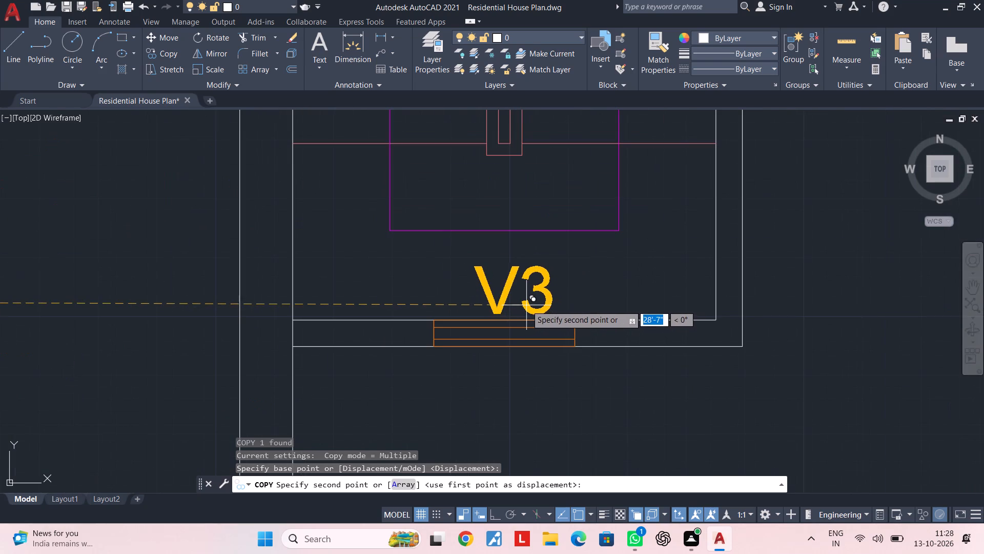
{"action": "left_click", "coordinate": [526, 305]}
{"action": "key", "text": "Escape"}
{"action": "scroll", "coordinate": [512, 320], "scroll_direction": "down", "scroll_amount": 3}
{"action": "scroll", "coordinate": [462, 353], "scroll_direction": "down", "scroll_amount": 3}
{"action": "middle_click_drag", "start_coordinate": [445, 357], "coordinate": [458, 329]}
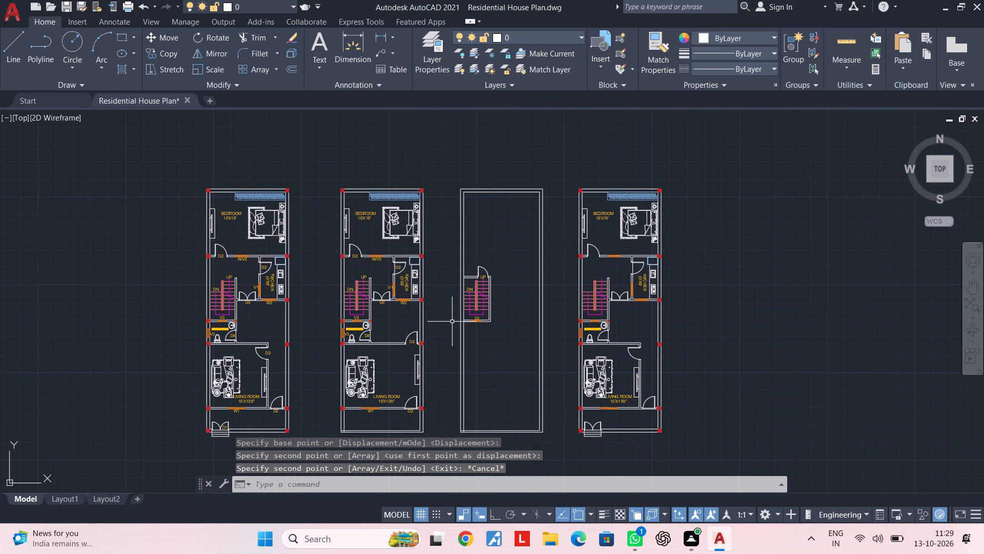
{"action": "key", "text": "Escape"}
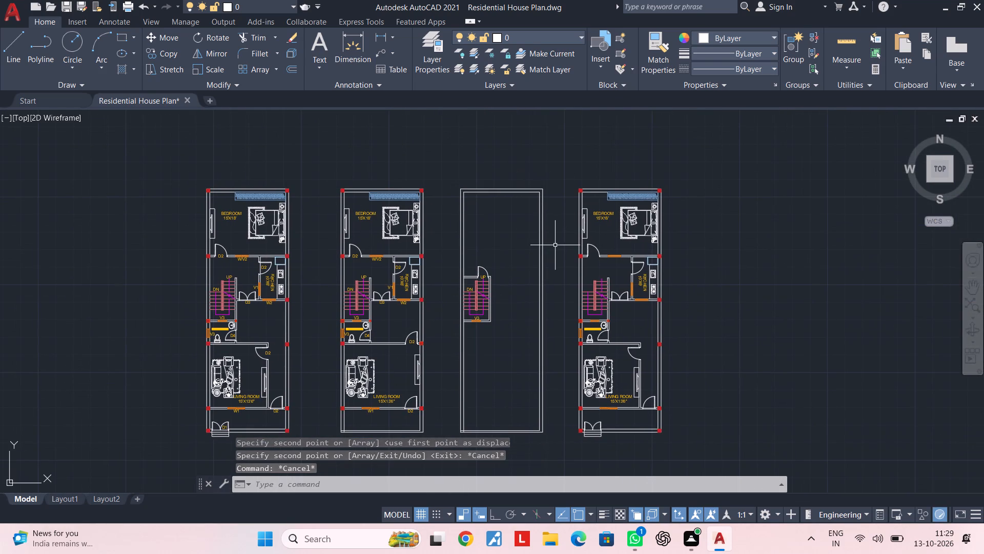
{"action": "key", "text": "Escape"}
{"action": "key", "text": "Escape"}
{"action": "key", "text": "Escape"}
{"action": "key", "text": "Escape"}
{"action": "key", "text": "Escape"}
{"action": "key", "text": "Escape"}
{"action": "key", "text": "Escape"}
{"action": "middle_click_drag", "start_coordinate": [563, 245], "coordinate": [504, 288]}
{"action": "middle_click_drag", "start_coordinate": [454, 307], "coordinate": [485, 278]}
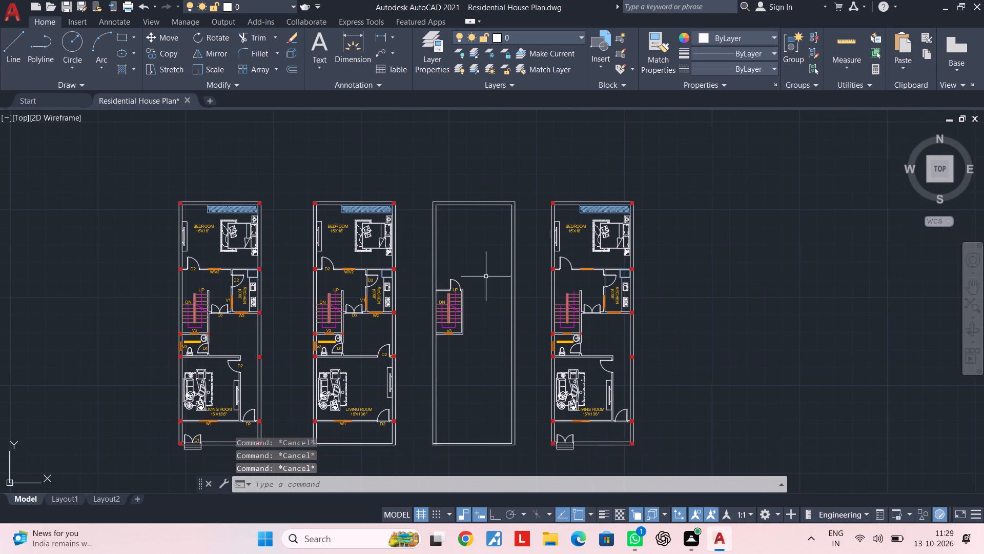
Save the Residential House Plan drawing.
{"action": "key", "text": "ctrl+s"}
{"action": "key", "text": "ctrl+s"}
{"action": "key", "text": "Escape"}
Examine the room labels, door, window and ventilator tags, and stair labels across the floor plans.
{"action": "middle_click_drag", "start_coordinate": [357, 286], "coordinate": [446, 249]}
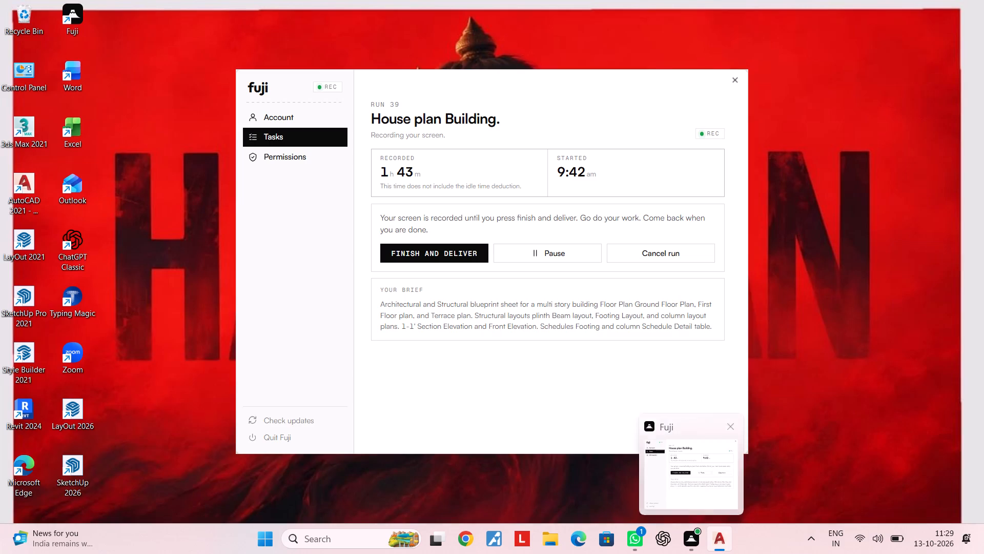
{"action": "key", "text": "Escape"}
{"action": "middle_click_drag", "start_coordinate": [383, 238], "coordinate": [408, 224]}
{"action": "middle_click_drag", "start_coordinate": [350, 207], "coordinate": [363, 193]}
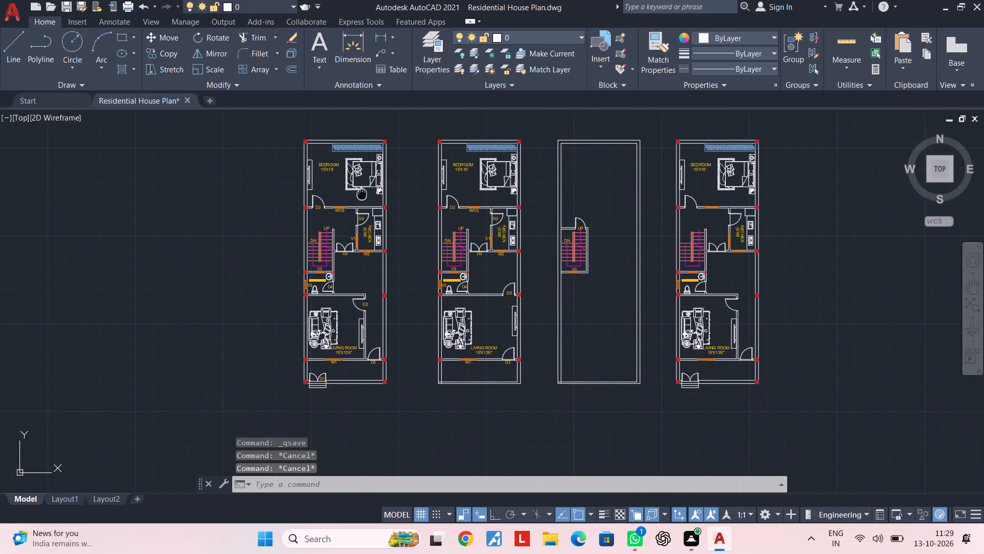
{"action": "middle_click_drag", "start_coordinate": [363, 193], "coordinate": [366, 190]}
{"action": "scroll", "coordinate": [359, 135], "scroll_direction": "up", "scroll_amount": 2}
{"action": "middle_click_drag", "start_coordinate": [362, 186], "coordinate": [314, 239]}
{"action": "key", "text": "Escape"}
{"action": "key", "text": "Escape"}
{"action": "scroll", "coordinate": [252, 208], "scroll_direction": "up", "scroll_amount": 4}
{"action": "scroll", "coordinate": [385, 220], "scroll_direction": "down", "scroll_amount": 2}
{"action": "middle_click_drag", "start_coordinate": [385, 220], "coordinate": [177, 187]}
{"action": "scroll", "coordinate": [469, 181], "scroll_direction": "up", "scroll_amount": 2}
{"action": "scroll", "coordinate": [470, 181], "scroll_direction": "down", "scroll_amount": 2}
{"action": "middle_click_drag", "start_coordinate": [536, 193], "coordinate": [235, 170]}
{"action": "scroll", "coordinate": [708, 213], "scroll_direction": "down", "scroll_amount": 1}
{"action": "middle_click_drag", "start_coordinate": [701, 213], "coordinate": [604, 212]}
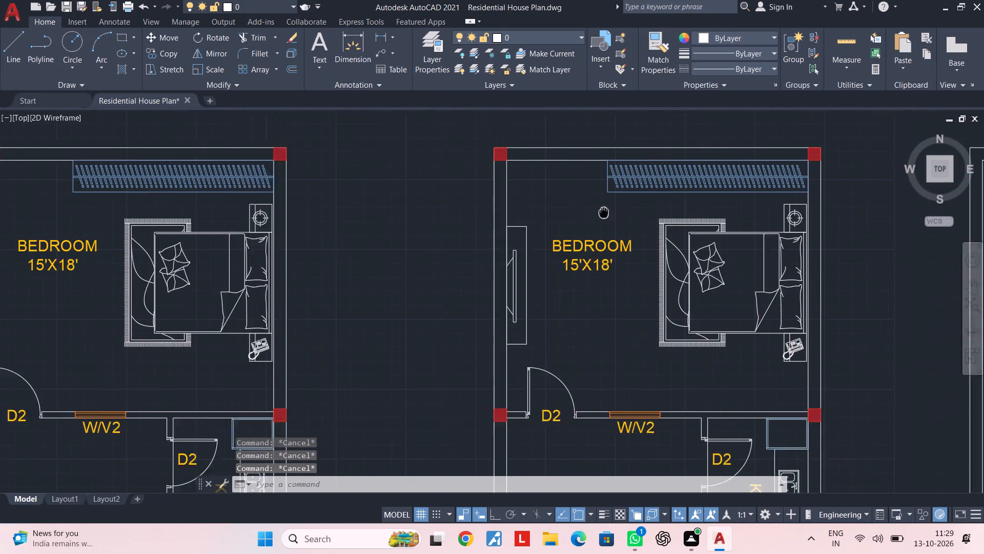
{"action": "middle_click_drag", "start_coordinate": [604, 212], "coordinate": [570, 212]}
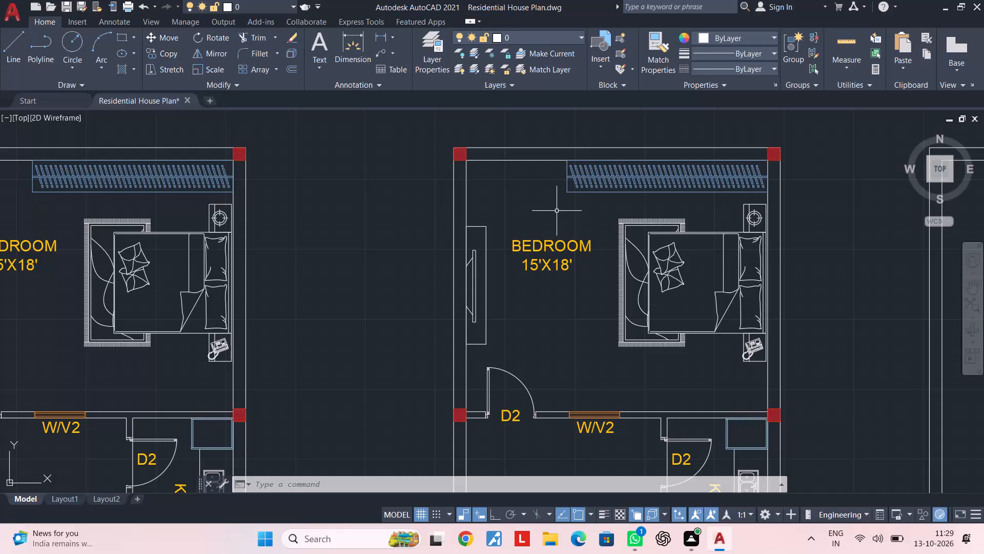
{"action": "middle_click", "coordinate": [544, 274]}
{"action": "scroll", "coordinate": [544, 274], "scroll_direction": "up", "scroll_amount": 1}
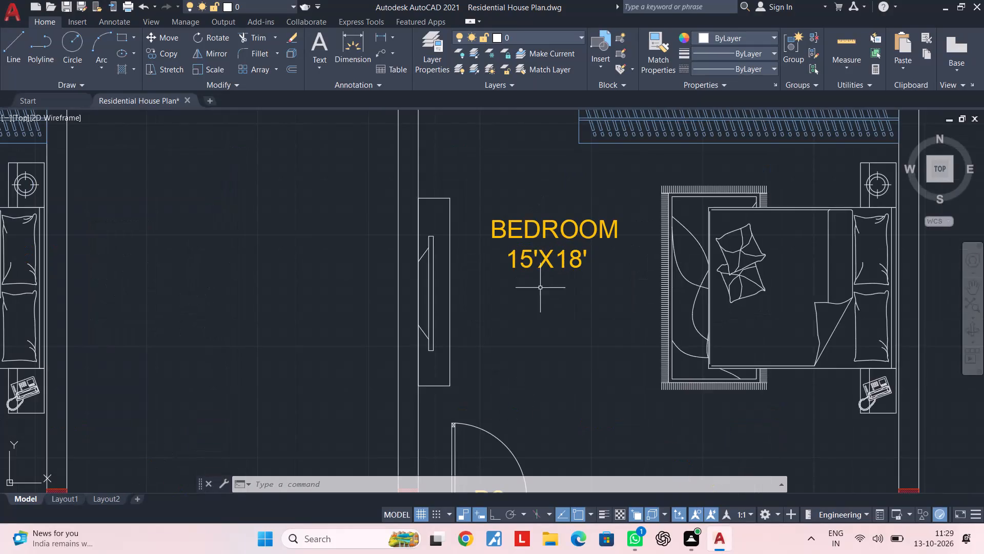
{"action": "scroll", "coordinate": [554, 324], "scroll_direction": "down", "scroll_amount": 2}
{"action": "middle_click_drag", "start_coordinate": [609, 421], "coordinate": [608, 292]}
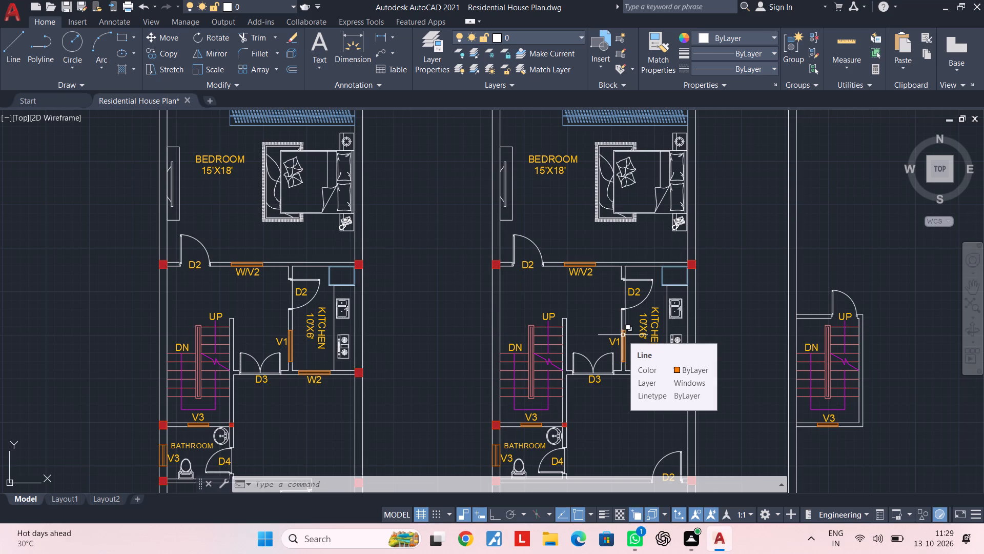
{"action": "scroll", "coordinate": [178, 260], "scroll_direction": "down", "scroll_amount": 3}
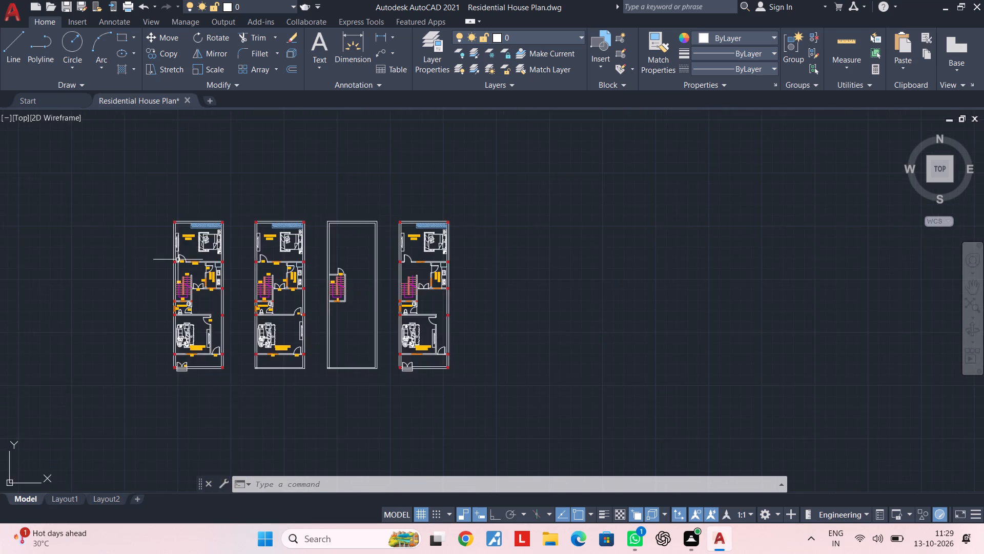
Hatch the first plan's left bedroom exterior wall with the ANSI32 pattern, colour ByLayer.
{"action": "middle_click_drag", "start_coordinate": [186, 263], "coordinate": [201, 286]}
{"action": "scroll", "coordinate": [188, 253], "scroll_direction": "up", "scroll_amount": 2}
{"action": "middle_click_drag", "start_coordinate": [209, 262], "coordinate": [352, 254]}
{"action": "scroll", "coordinate": [326, 247], "scroll_direction": "up", "scroll_amount": 3}
{"action": "key", "text": "Escape"}
{"action": "key", "text": "Escape"}
{"action": "key", "text": "Escape"}
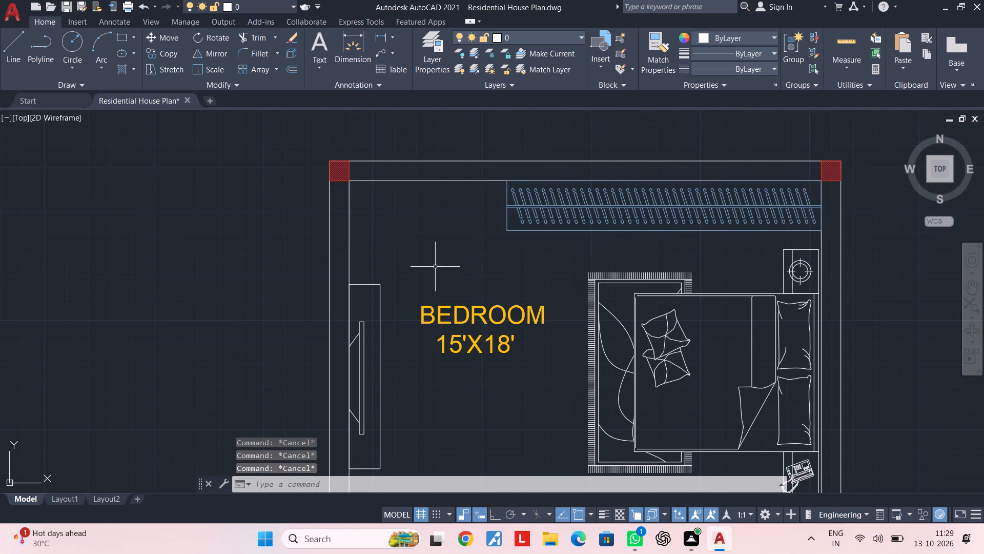
{"action": "key", "text": "h"}
{"action": "key", "text": "space"}
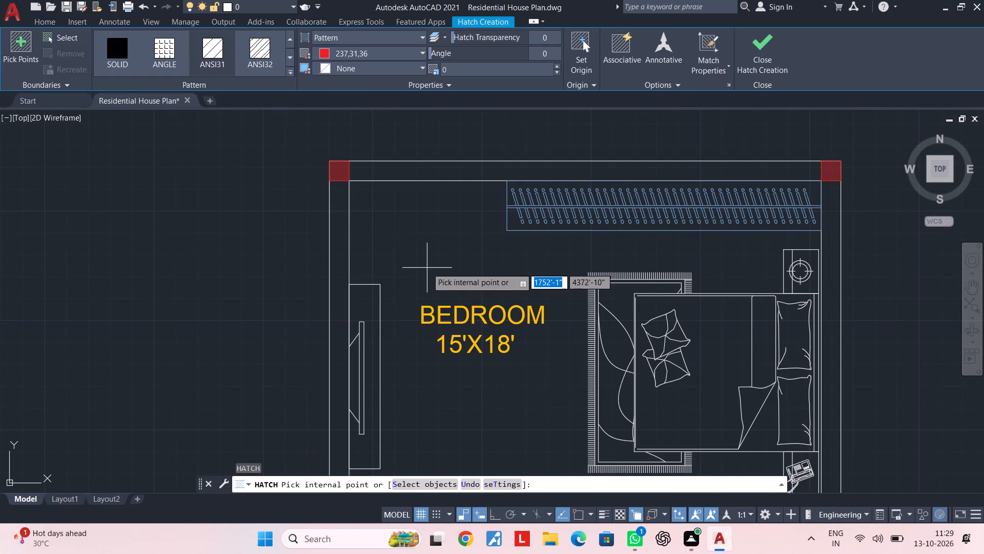
{"action": "left_click", "coordinate": [322, 54]}
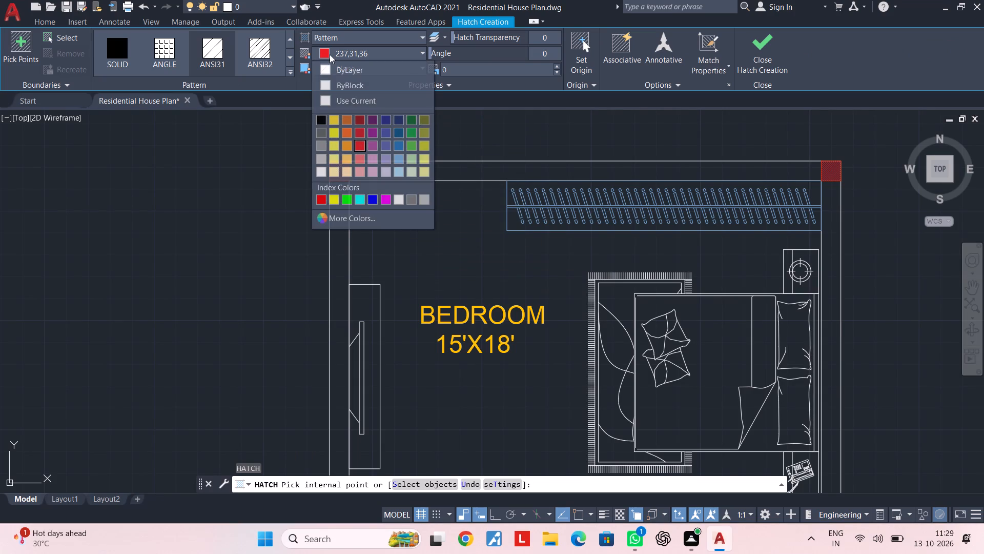
{"action": "left_click", "coordinate": [326, 70]}
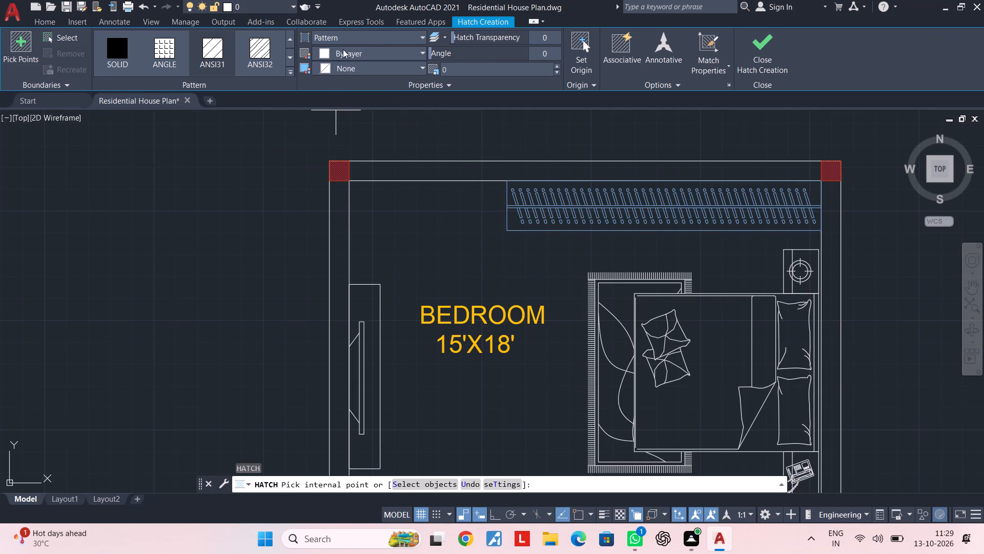
{"action": "left_click", "coordinate": [321, 53]}
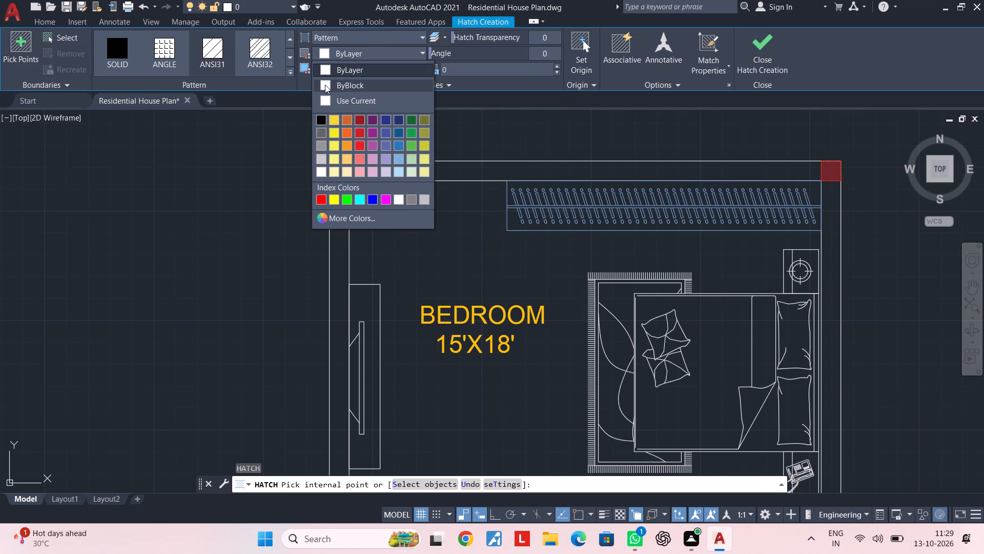
{"action": "left_click", "coordinate": [323, 67]}
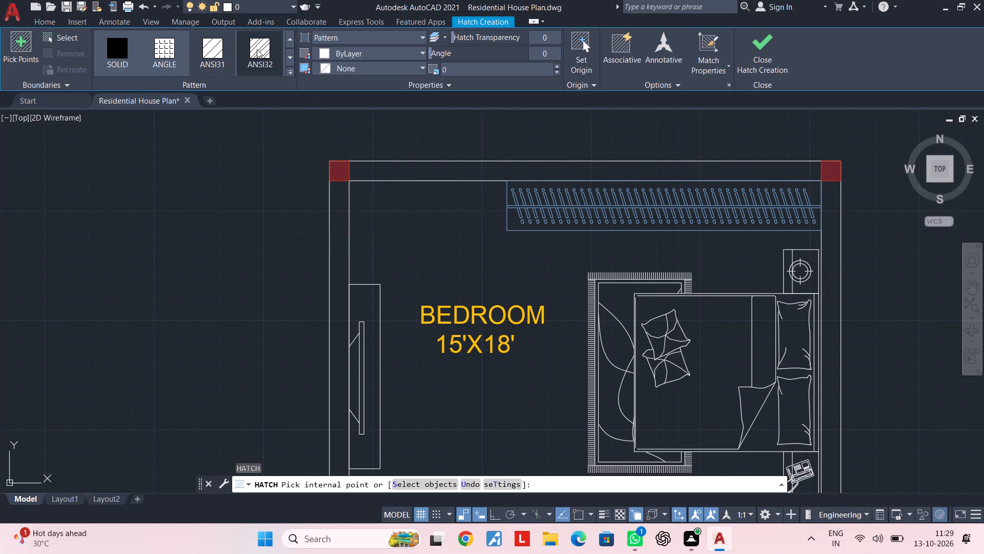
{"action": "left_click", "coordinate": [274, 50]}
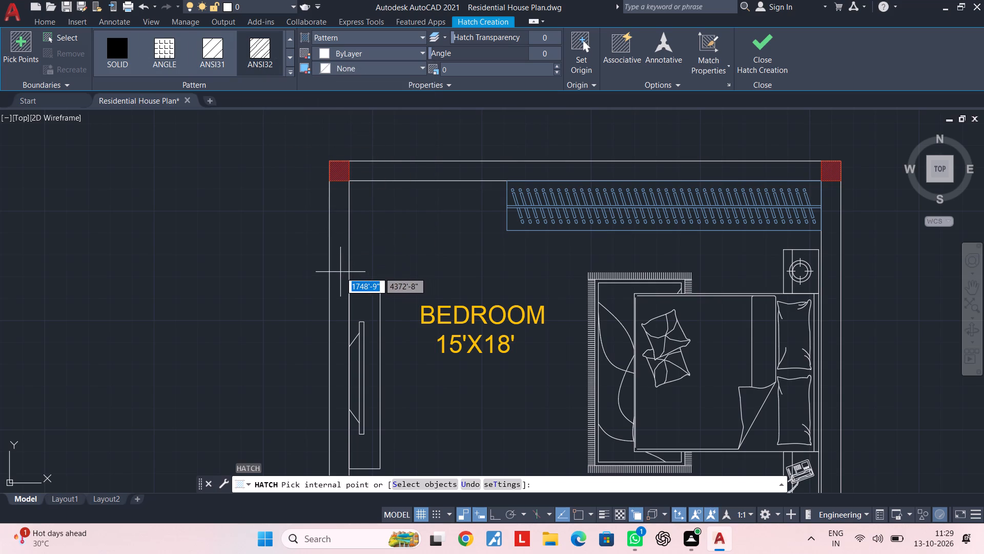
{"action": "left_click", "coordinate": [340, 272]}
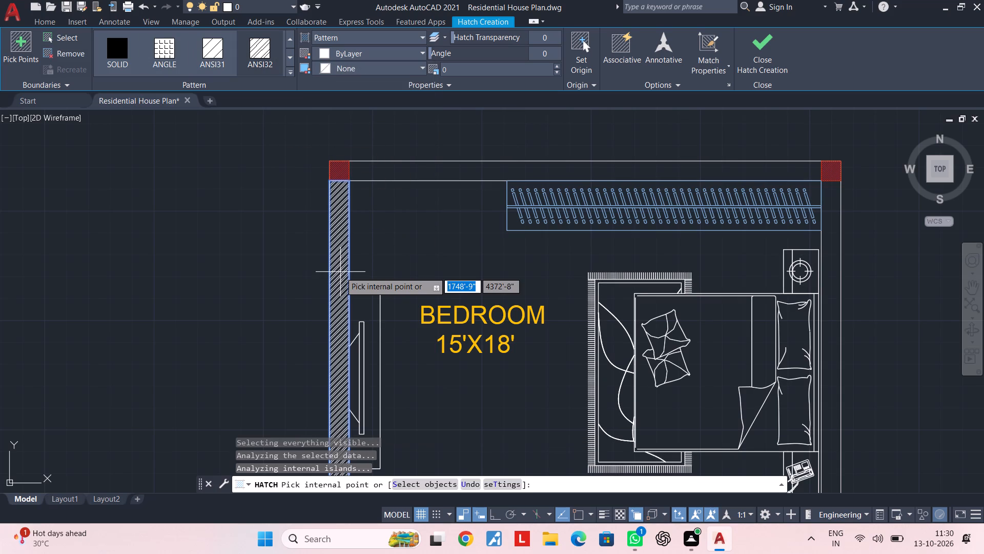
Adjust the wall hatch's scale, trying 1 and settling on the next lower setting for closer-spaced lines.
{"action": "scroll", "coordinate": [340, 272], "scroll_direction": "down", "scroll_amount": 1}
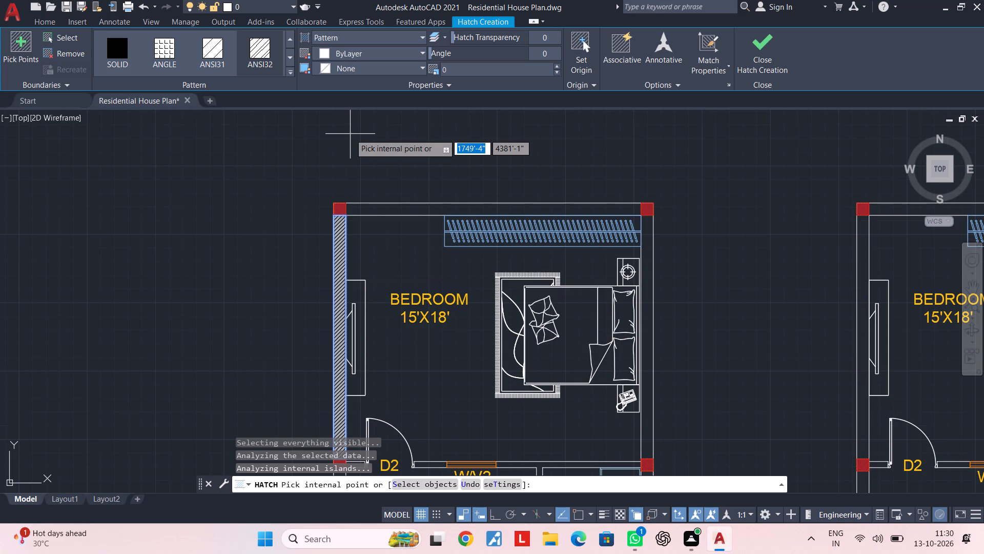
{"action": "left_click", "coordinate": [559, 67]}
{"action": "triple_click", "coordinate": [559, 67]}
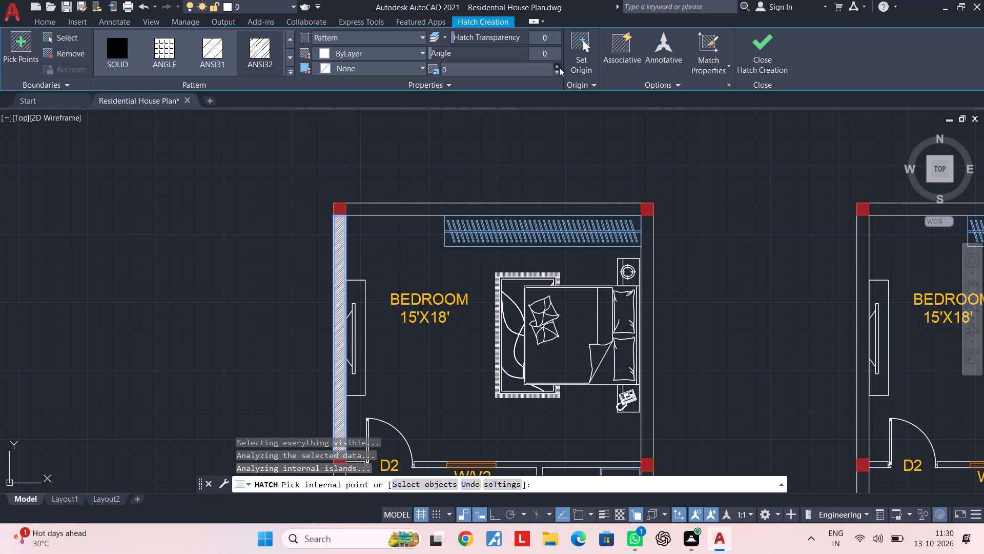
{"action": "left_click", "coordinate": [558, 72]}
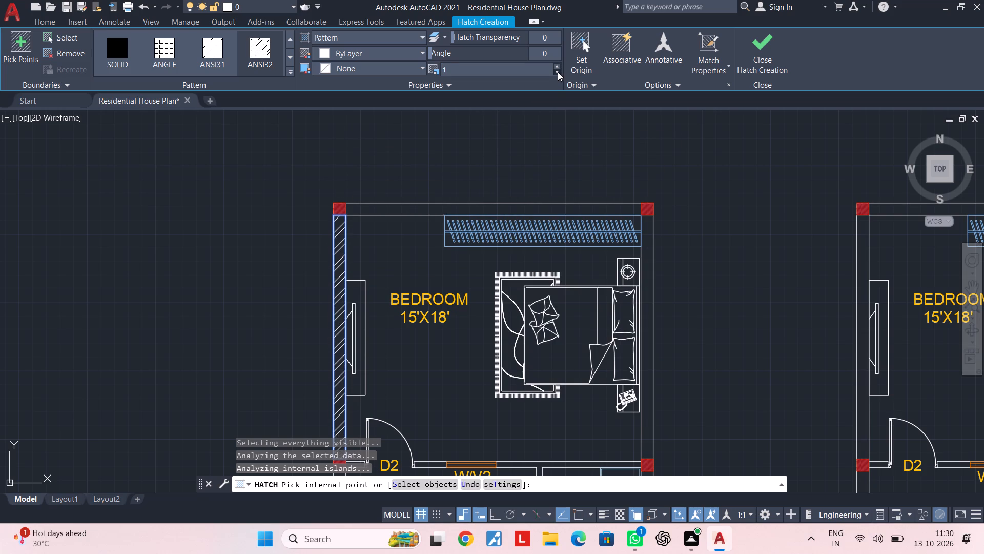
{"action": "left_click", "coordinate": [558, 72]}
{"action": "double_click", "coordinate": [558, 72]}
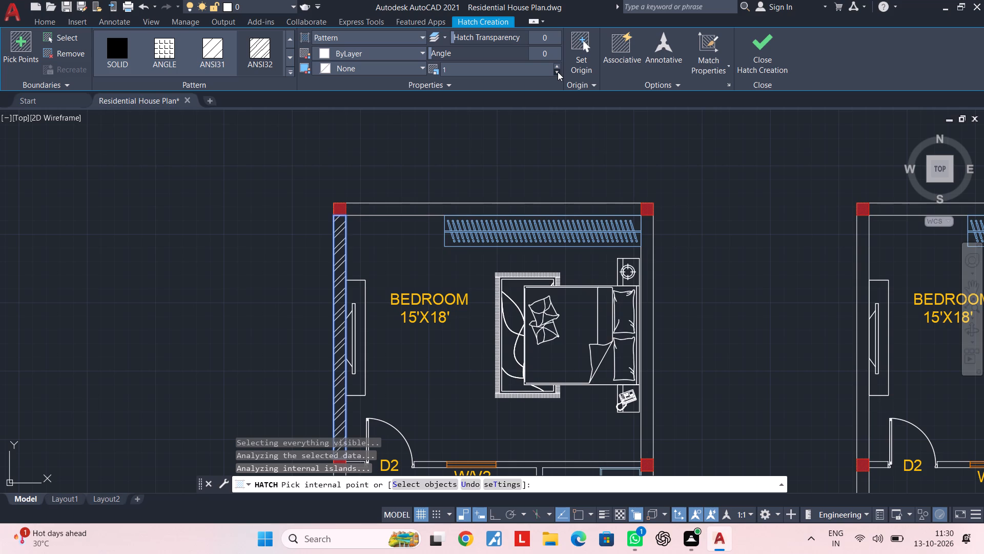
{"action": "left_click", "coordinate": [558, 72]}
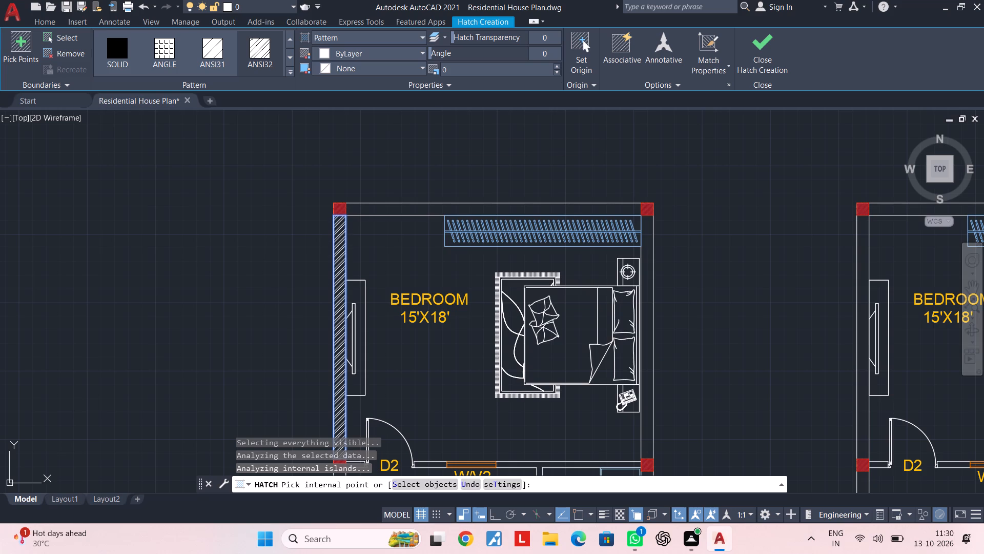
Add the first plan's top exterior wall and the bedroom's right exterior wall to the ANSI32 hatch.
{"action": "left_click", "coordinate": [388, 210]}
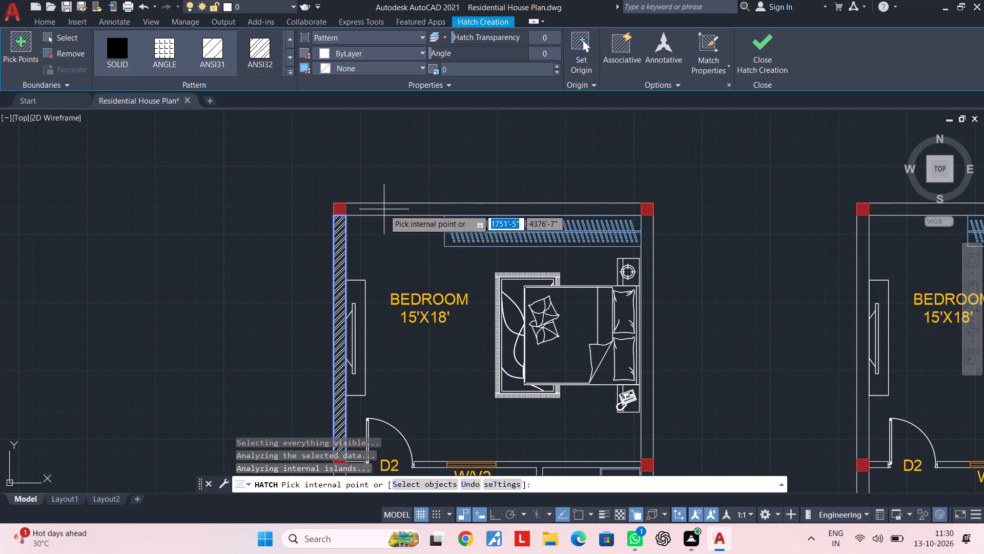
{"action": "scroll", "coordinate": [405, 249], "scroll_direction": "down", "scroll_amount": 2}
{"action": "middle_click_drag", "start_coordinate": [405, 234], "coordinate": [397, 173]}
{"action": "scroll", "coordinate": [490, 199], "scroll_direction": "up", "scroll_amount": 2}
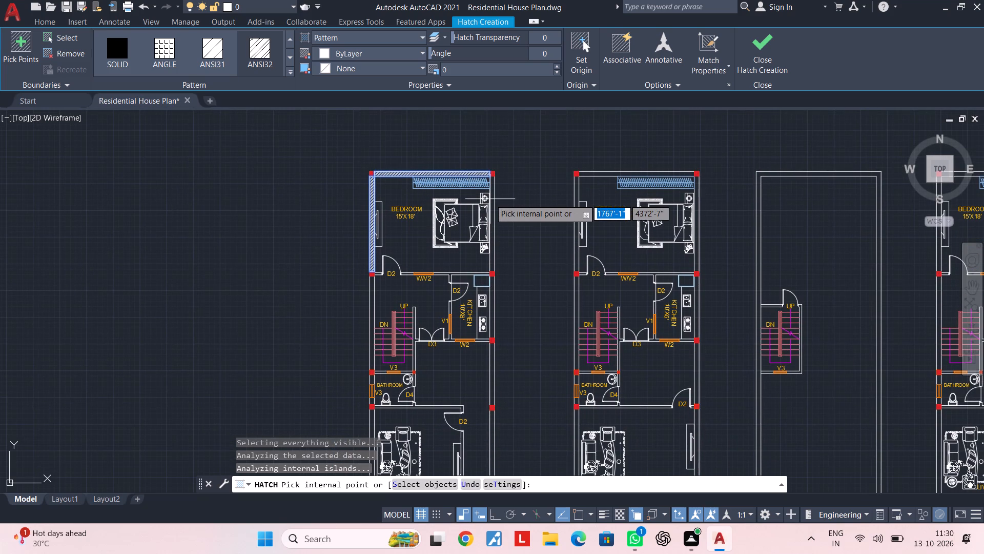
{"action": "scroll", "coordinate": [488, 204], "scroll_direction": "up", "scroll_amount": 2}
{"action": "left_click", "coordinate": [493, 203]}
Hatch the first plan's remaining right exterior wall segments from the kitchen down to the front corner column.
{"action": "middle_click_drag", "start_coordinate": [496, 224], "coordinate": [509, 108]}
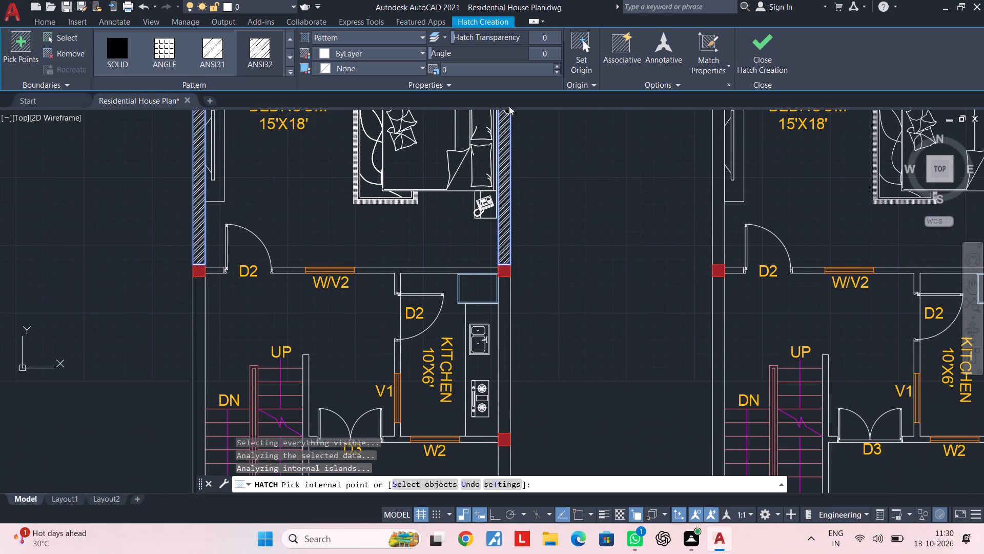
{"action": "left_click", "coordinate": [506, 331]}
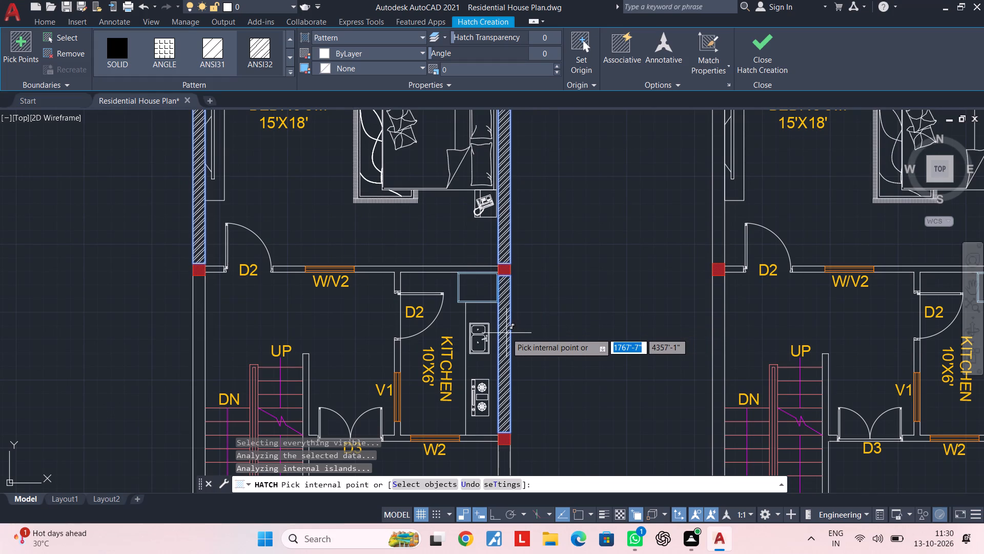
{"action": "middle_click_drag", "start_coordinate": [512, 333], "coordinate": [516, 63]}
{"action": "left_click", "coordinate": [510, 236]}
{"action": "middle_click_drag", "start_coordinate": [519, 255], "coordinate": [522, 162]}
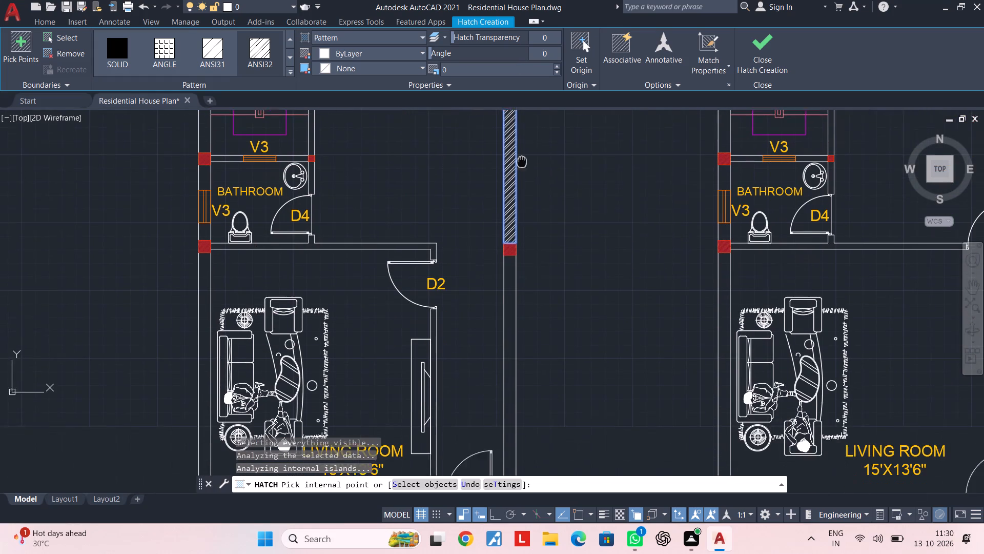
{"action": "middle_click_drag", "start_coordinate": [522, 162], "coordinate": [522, 153]}
{"action": "left_click", "coordinate": [510, 279]}
{"action": "scroll", "coordinate": [530, 292], "scroll_direction": "down", "scroll_amount": 2}
{"action": "middle_click_drag", "start_coordinate": [530, 292], "coordinate": [533, 189]}
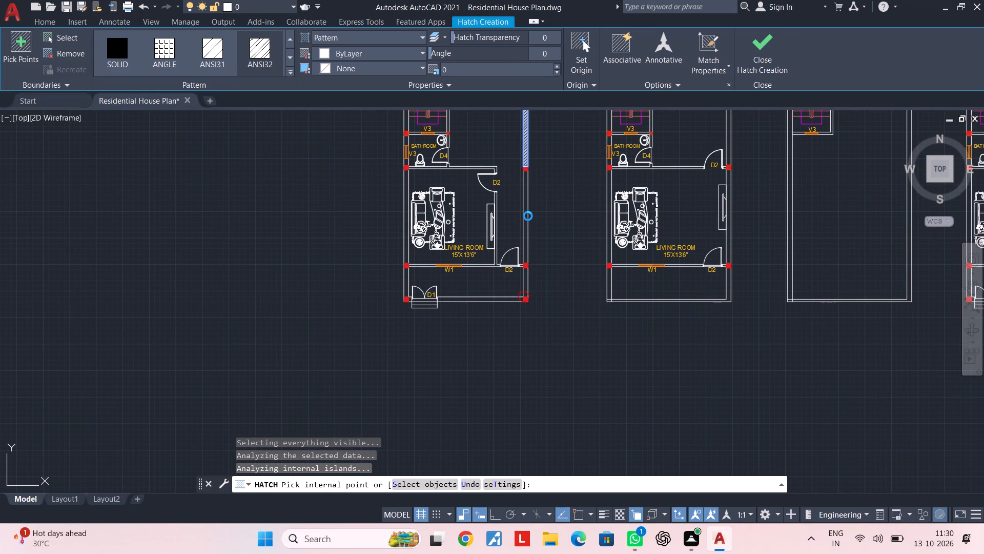
{"action": "scroll", "coordinate": [528, 214], "scroll_direction": "up", "scroll_amount": 2}
{"action": "middle_click_drag", "start_coordinate": [528, 213], "coordinate": [535, 276]}
{"action": "scroll", "coordinate": [538, 283], "scroll_direction": "down", "scroll_amount": 1}
{"action": "middle_click_drag", "start_coordinate": [538, 280], "coordinate": [544, 154]}
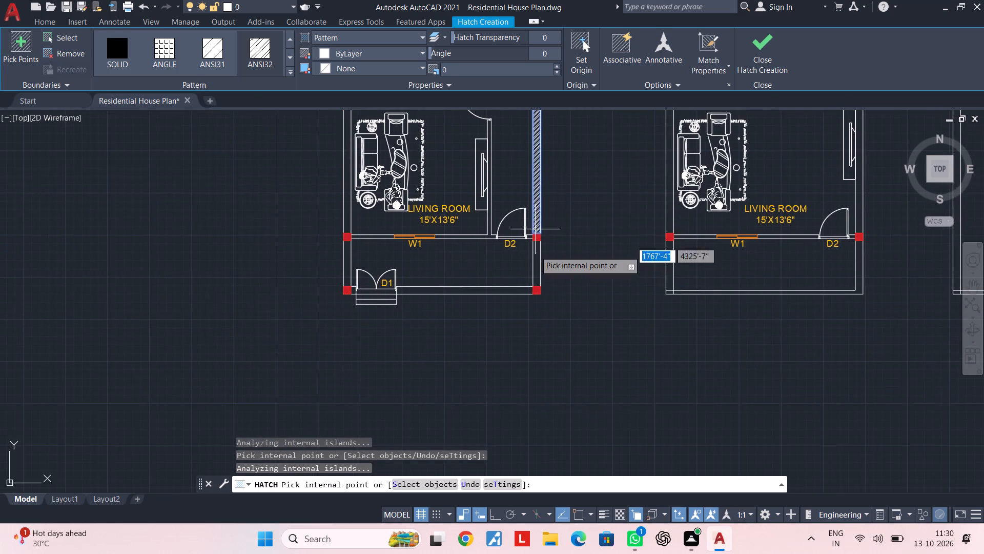
{"action": "scroll", "coordinate": [535, 269], "scroll_direction": "up", "scroll_amount": 2}
{"action": "left_click", "coordinate": [540, 259]}
Hatch the front wall on both sides of door D1 and the left wall segment above its corner column.
{"action": "scroll", "coordinate": [537, 267], "scroll_direction": "down", "scroll_amount": 3}
{"action": "middle_click_drag", "start_coordinate": [537, 270], "coordinate": [566, 254]}
{"action": "scroll", "coordinate": [529, 278], "scroll_direction": "up", "scroll_amount": 2}
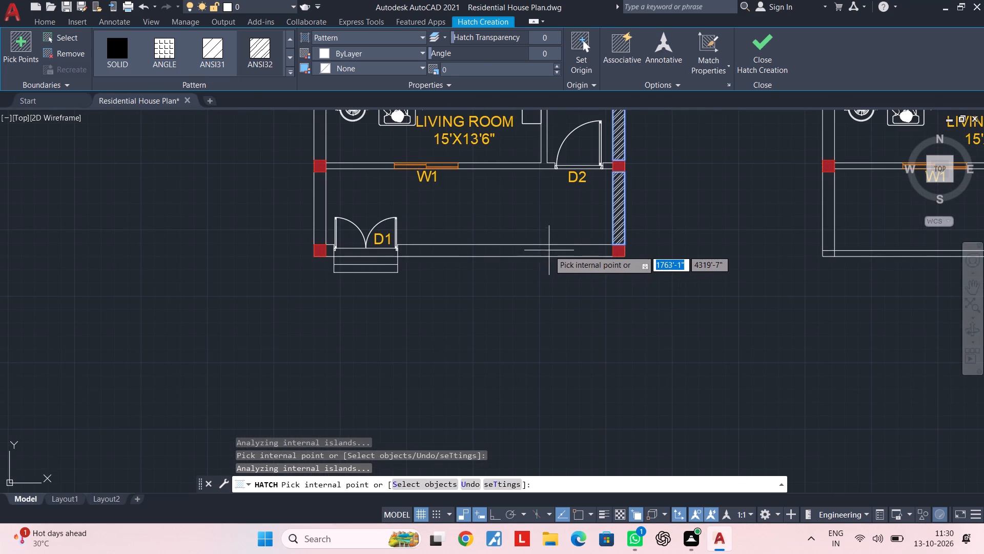
{"action": "left_click", "coordinate": [549, 250]}
{"action": "middle_click_drag", "start_coordinate": [505, 268], "coordinate": [630, 268]}
{"action": "scroll", "coordinate": [452, 250], "scroll_direction": "up", "scroll_amount": 5}
{"action": "left_click", "coordinate": [452, 249]}
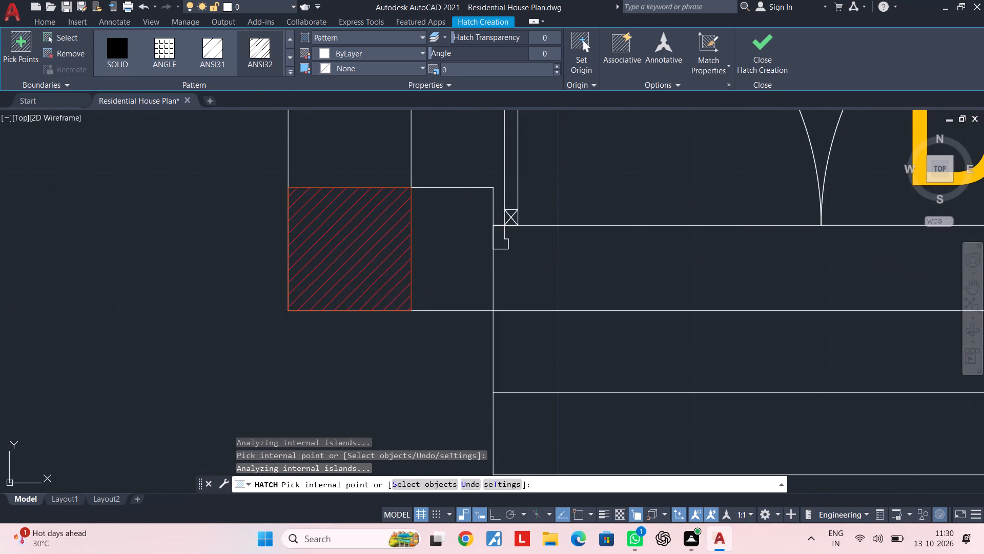
{"action": "scroll", "coordinate": [452, 249], "scroll_direction": "down", "scroll_amount": 2}
{"action": "middle_click_drag", "start_coordinate": [452, 249], "coordinate": [461, 308]}
{"action": "left_click", "coordinate": [424, 242]}
Hatch the living room's front wall left of window W1 and between W1 and D2, including the adjoining partition.
{"action": "scroll", "coordinate": [424, 242], "scroll_direction": "down", "scroll_amount": 4}
{"action": "middle_click_drag", "start_coordinate": [464, 199], "coordinate": [453, 275]}
{"action": "scroll", "coordinate": [453, 275], "scroll_direction": "up", "scroll_amount": 4}
{"action": "left_click", "coordinate": [428, 293]}
{"action": "scroll", "coordinate": [430, 293], "scroll_direction": "down", "scroll_amount": 3}
{"action": "middle_click_drag", "start_coordinate": [432, 293], "coordinate": [381, 296]}
{"action": "scroll", "coordinate": [511, 297], "scroll_direction": "up", "scroll_amount": 3}
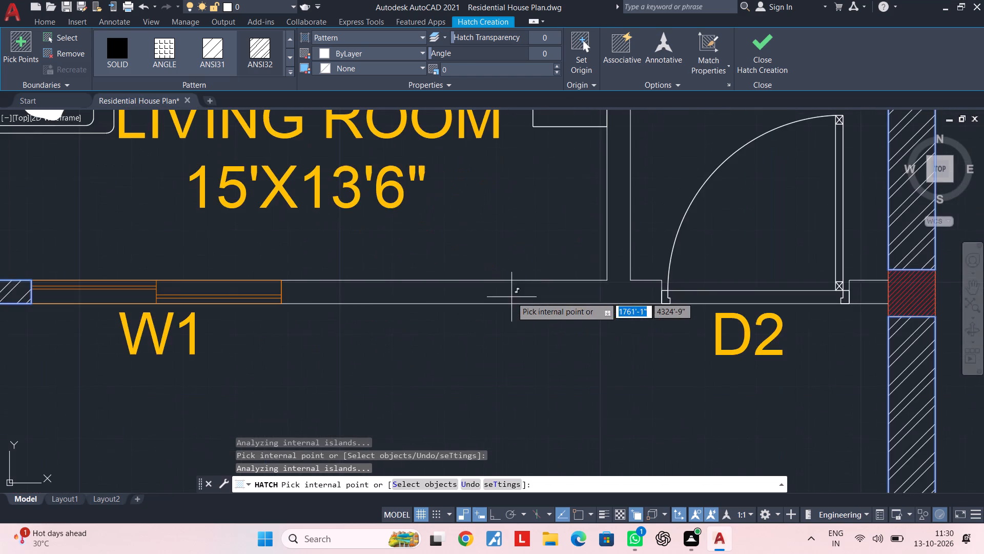
{"action": "left_click", "coordinate": [511, 297]}
Hatch the wall between the bathroom and living room up to door D2, and the living room's left exterior wall.
{"action": "scroll", "coordinate": [517, 297], "scroll_direction": "down", "scroll_amount": 3}
{"action": "middle_click_drag", "start_coordinate": [520, 297], "coordinate": [511, 362]}
{"action": "middle_click_drag", "start_coordinate": [504, 313], "coordinate": [522, 405]}
{"action": "scroll", "coordinate": [542, 222], "scroll_direction": "up", "scroll_amount": 3}
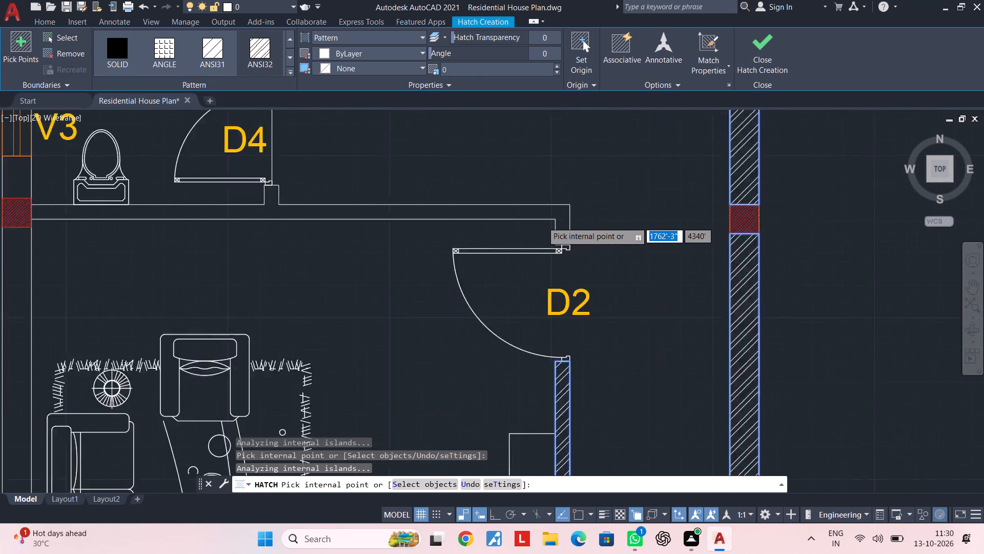
{"action": "left_click", "coordinate": [571, 213]}
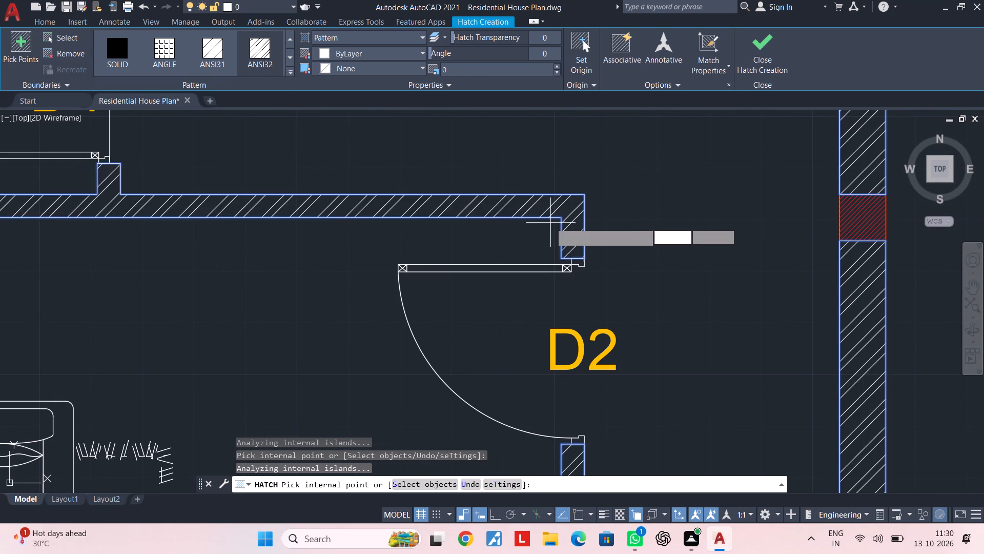
{"action": "scroll", "coordinate": [550, 223], "scroll_direction": "down", "scroll_amount": 3}
{"action": "middle_click_drag", "start_coordinate": [490, 245], "coordinate": [612, 229]}
{"action": "scroll", "coordinate": [463, 270], "scroll_direction": "up", "scroll_amount": 1}
{"action": "left_click", "coordinate": [466, 269]}
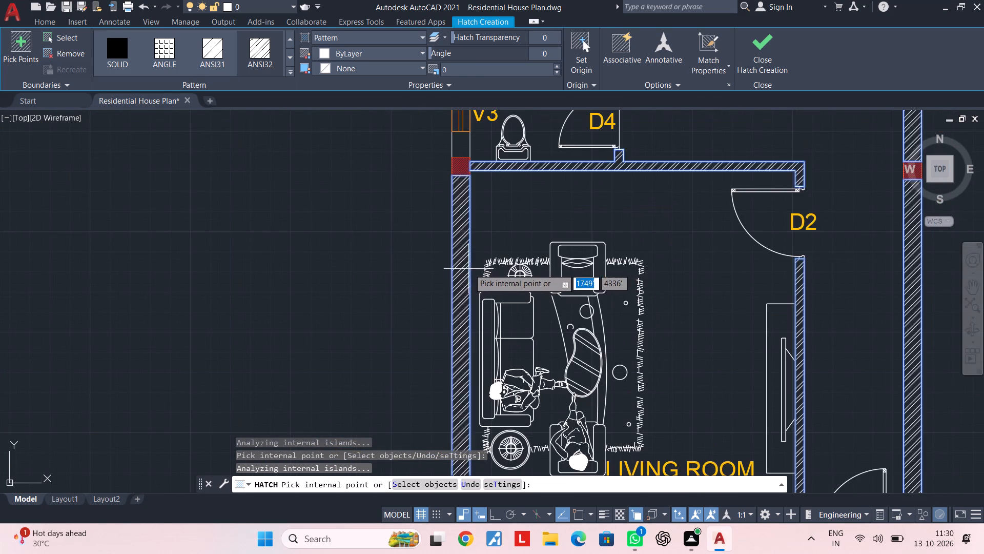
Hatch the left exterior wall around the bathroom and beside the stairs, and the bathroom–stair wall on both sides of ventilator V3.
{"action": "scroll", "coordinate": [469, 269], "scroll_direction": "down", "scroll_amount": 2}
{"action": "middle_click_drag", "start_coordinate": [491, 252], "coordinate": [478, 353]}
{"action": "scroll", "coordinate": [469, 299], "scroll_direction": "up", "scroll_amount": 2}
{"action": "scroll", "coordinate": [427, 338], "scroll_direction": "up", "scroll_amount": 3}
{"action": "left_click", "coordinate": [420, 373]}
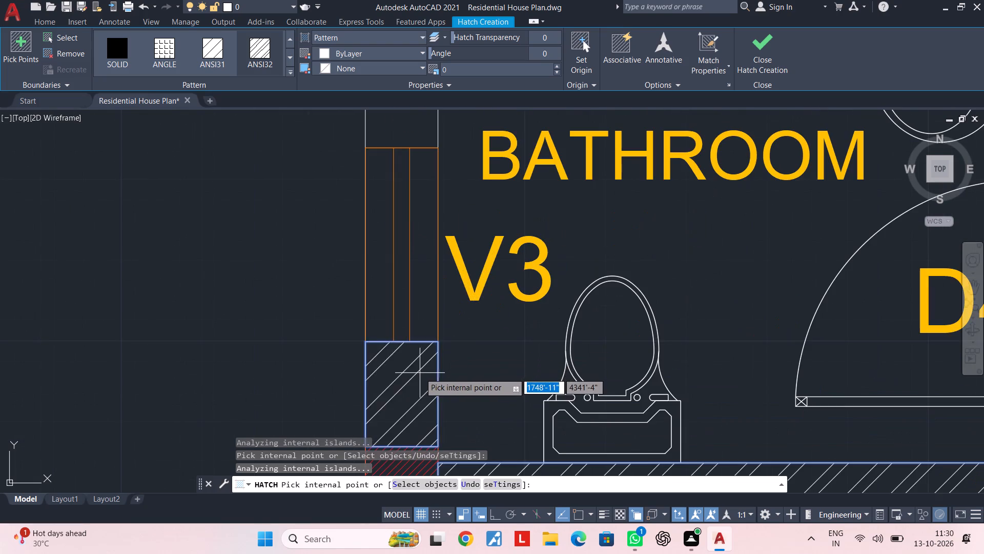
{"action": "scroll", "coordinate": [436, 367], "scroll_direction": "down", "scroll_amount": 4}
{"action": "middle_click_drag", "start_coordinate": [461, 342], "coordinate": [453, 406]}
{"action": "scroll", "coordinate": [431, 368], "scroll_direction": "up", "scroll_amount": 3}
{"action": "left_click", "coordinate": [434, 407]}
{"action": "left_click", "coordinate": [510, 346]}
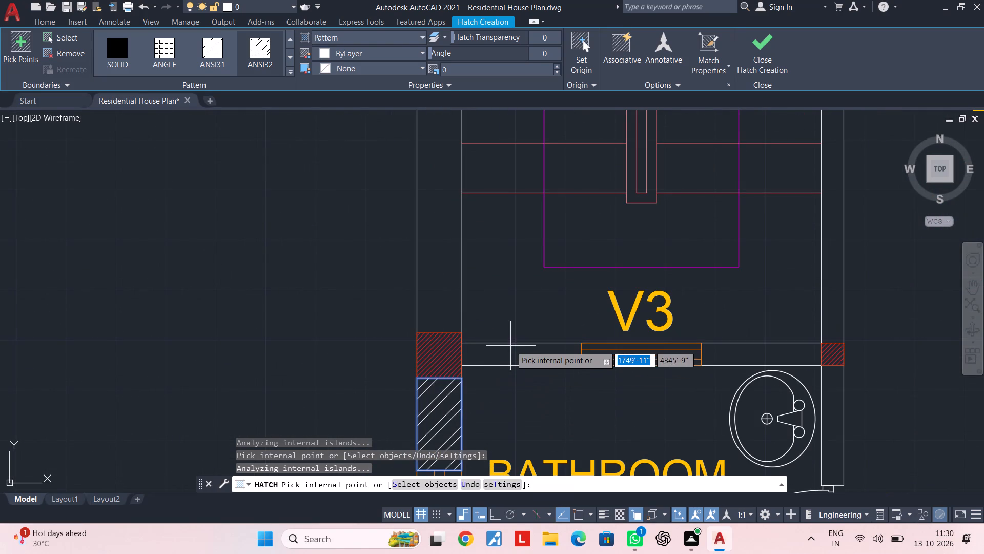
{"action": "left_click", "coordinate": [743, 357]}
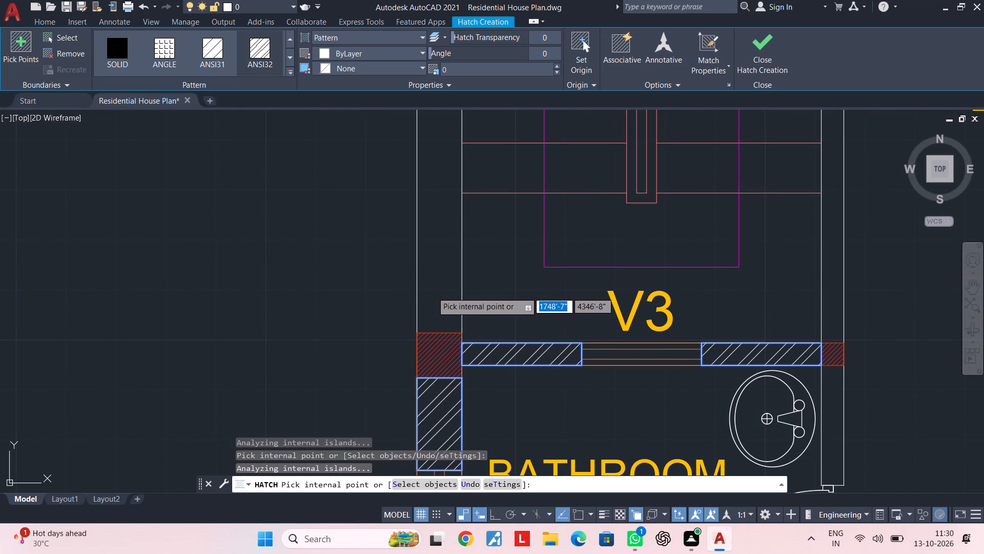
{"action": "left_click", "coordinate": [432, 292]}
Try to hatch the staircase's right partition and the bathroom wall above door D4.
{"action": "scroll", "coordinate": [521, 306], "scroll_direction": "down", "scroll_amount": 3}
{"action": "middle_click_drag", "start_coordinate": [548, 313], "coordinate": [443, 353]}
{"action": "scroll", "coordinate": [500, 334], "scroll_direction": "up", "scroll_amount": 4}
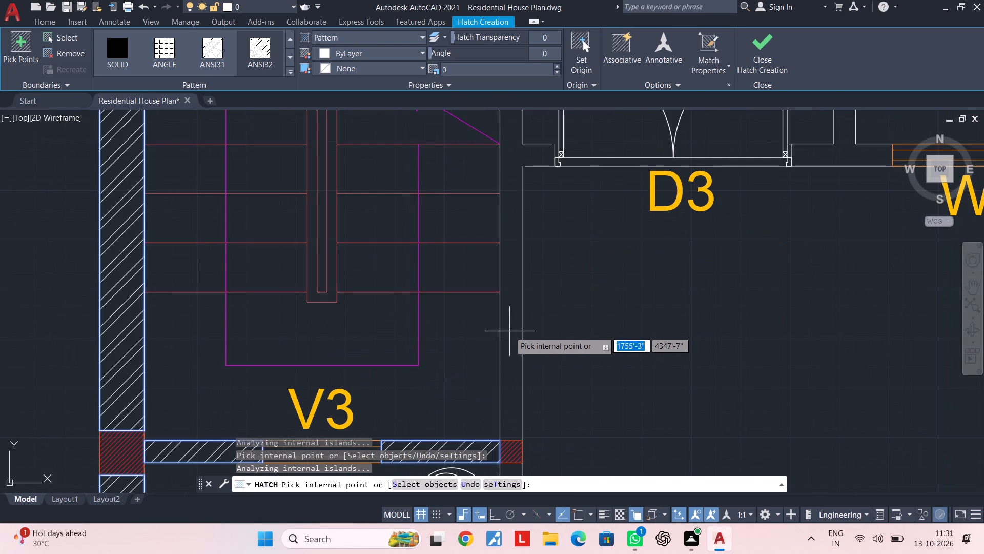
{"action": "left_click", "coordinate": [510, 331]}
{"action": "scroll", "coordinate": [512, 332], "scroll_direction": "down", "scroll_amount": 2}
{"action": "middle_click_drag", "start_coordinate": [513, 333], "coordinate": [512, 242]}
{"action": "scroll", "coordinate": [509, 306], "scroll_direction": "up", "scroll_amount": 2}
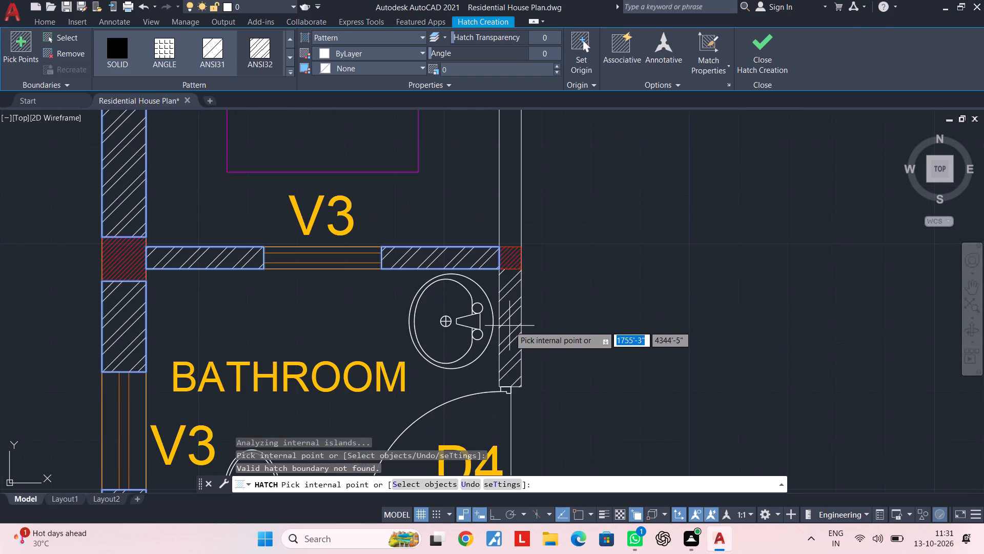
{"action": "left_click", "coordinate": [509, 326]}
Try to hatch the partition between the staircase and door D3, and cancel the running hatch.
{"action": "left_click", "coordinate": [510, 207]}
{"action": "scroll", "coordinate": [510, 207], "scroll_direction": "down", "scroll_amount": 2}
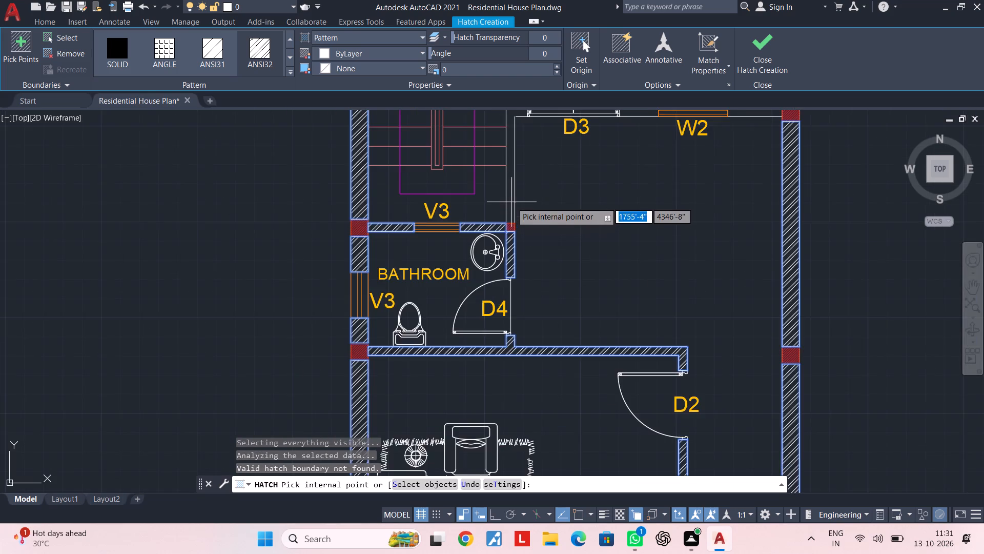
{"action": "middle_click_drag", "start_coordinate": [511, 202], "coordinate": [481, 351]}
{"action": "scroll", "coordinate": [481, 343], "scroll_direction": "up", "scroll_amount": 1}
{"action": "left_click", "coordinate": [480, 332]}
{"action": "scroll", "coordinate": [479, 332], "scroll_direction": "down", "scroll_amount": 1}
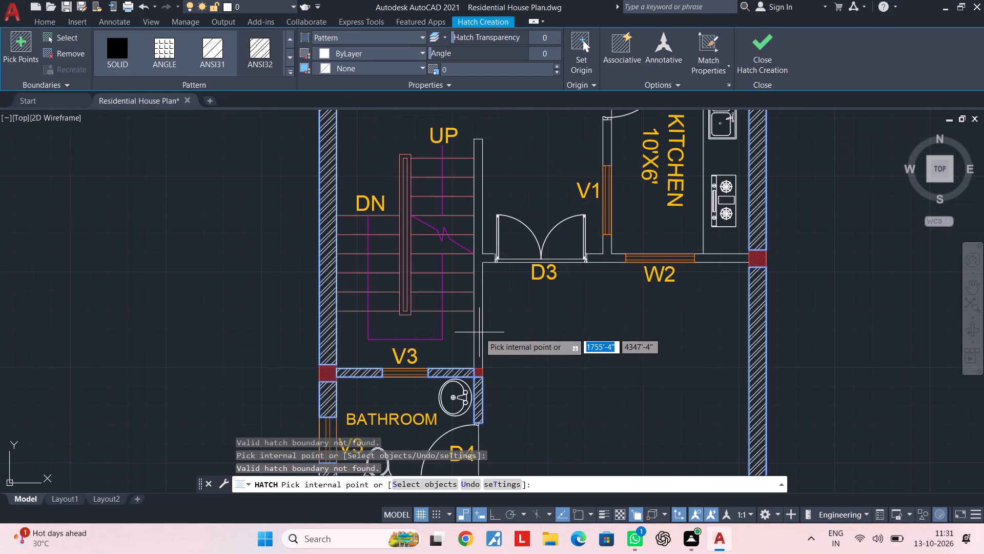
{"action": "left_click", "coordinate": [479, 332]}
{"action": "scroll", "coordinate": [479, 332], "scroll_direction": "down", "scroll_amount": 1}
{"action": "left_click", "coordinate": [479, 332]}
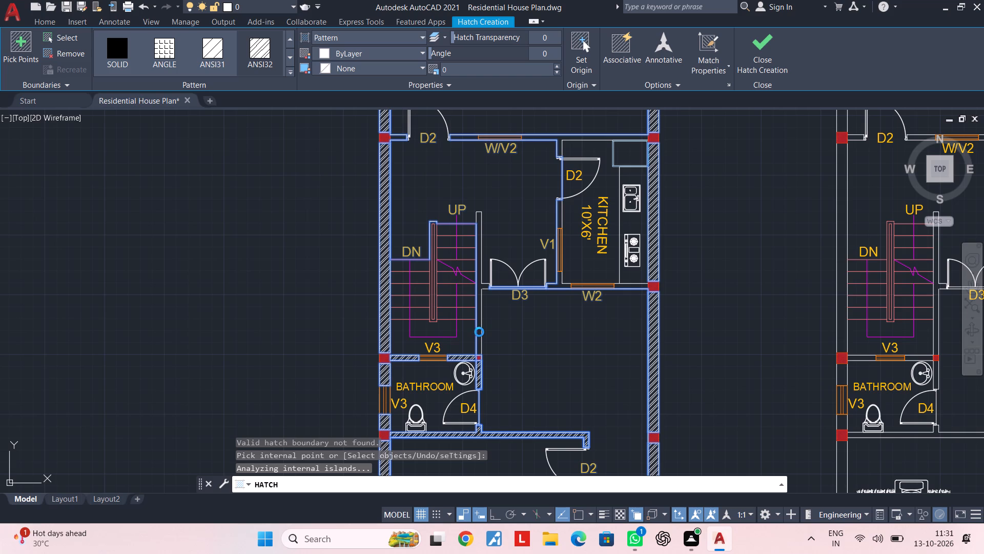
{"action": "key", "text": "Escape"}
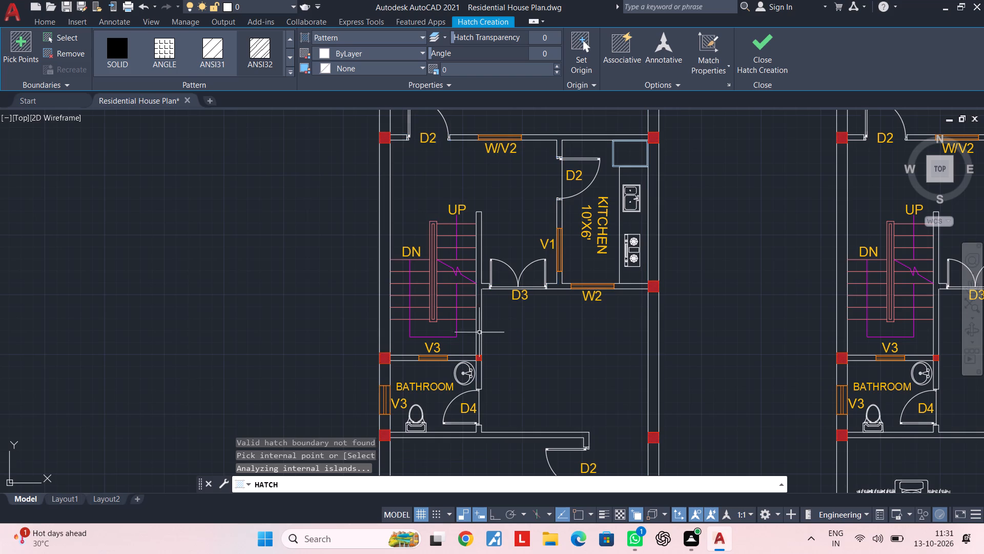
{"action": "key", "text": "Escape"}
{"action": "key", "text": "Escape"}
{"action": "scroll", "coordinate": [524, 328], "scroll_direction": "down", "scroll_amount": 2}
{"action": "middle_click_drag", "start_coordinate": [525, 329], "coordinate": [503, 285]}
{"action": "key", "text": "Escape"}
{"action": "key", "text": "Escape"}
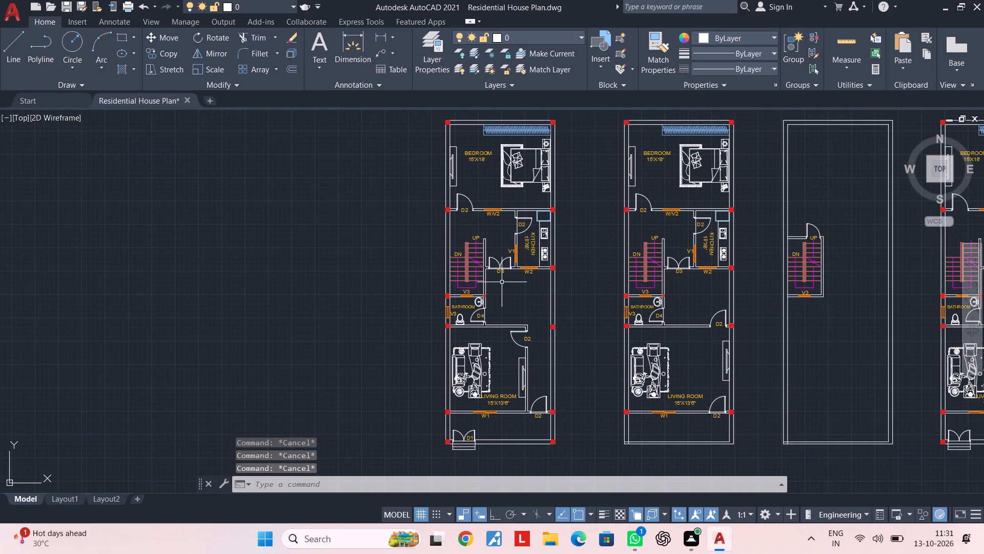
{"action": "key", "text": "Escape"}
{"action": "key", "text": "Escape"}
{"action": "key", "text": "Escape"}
Hatch the first plan's left exterior wall beside the bedroom and the staircase, and the bedroom's rear wall, with ANSI32.
{"action": "key", "text": "h"}
{"action": "key", "text": "space"}
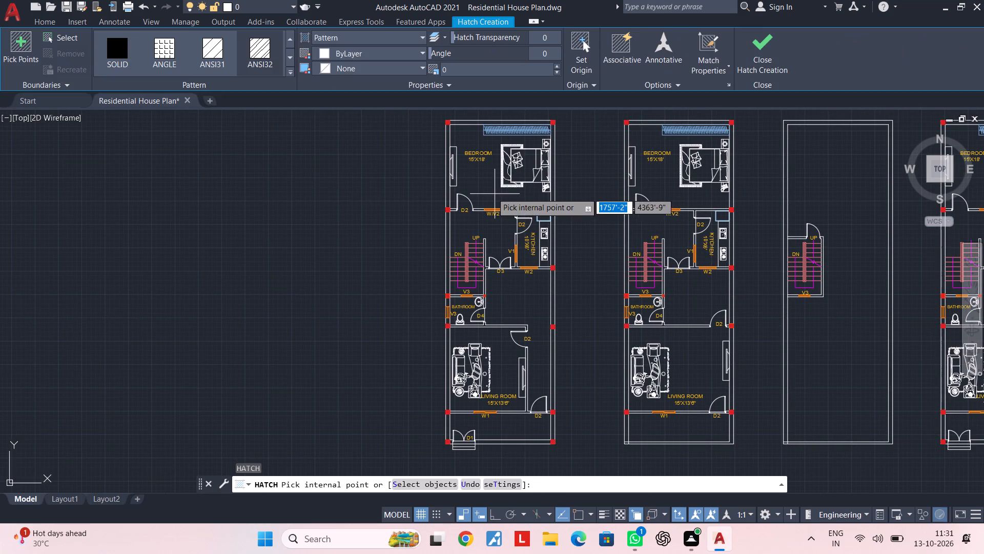
{"action": "scroll", "coordinate": [453, 160], "scroll_direction": "up", "scroll_amount": 2}
{"action": "left_click", "coordinate": [435, 157]}
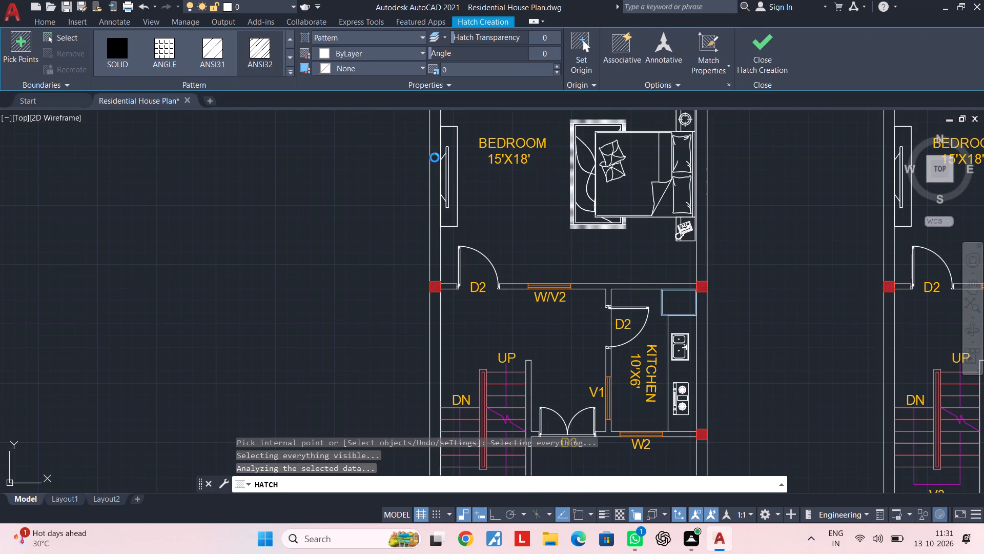
{"action": "middle_click_drag", "start_coordinate": [435, 157], "coordinate": [411, 318]}
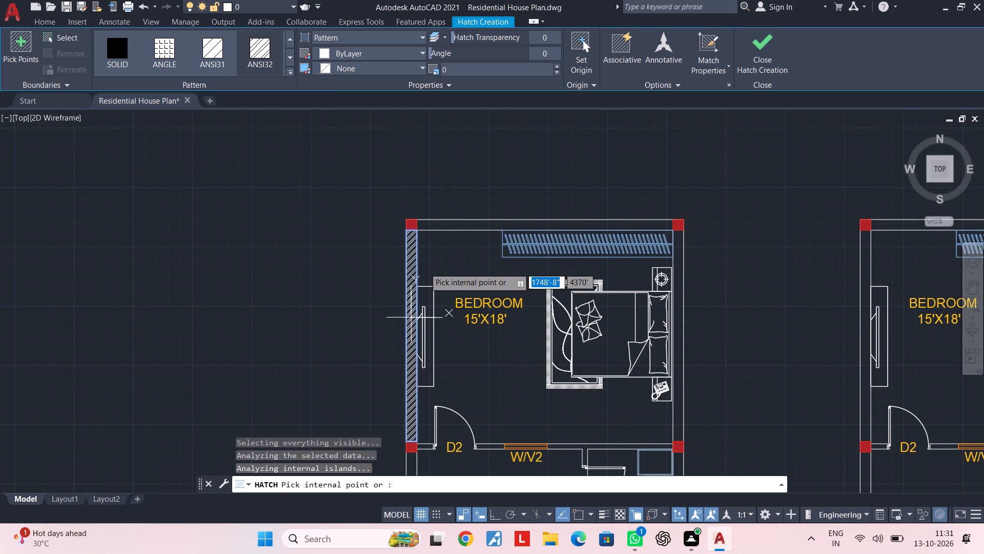
{"action": "left_click", "coordinate": [453, 224]}
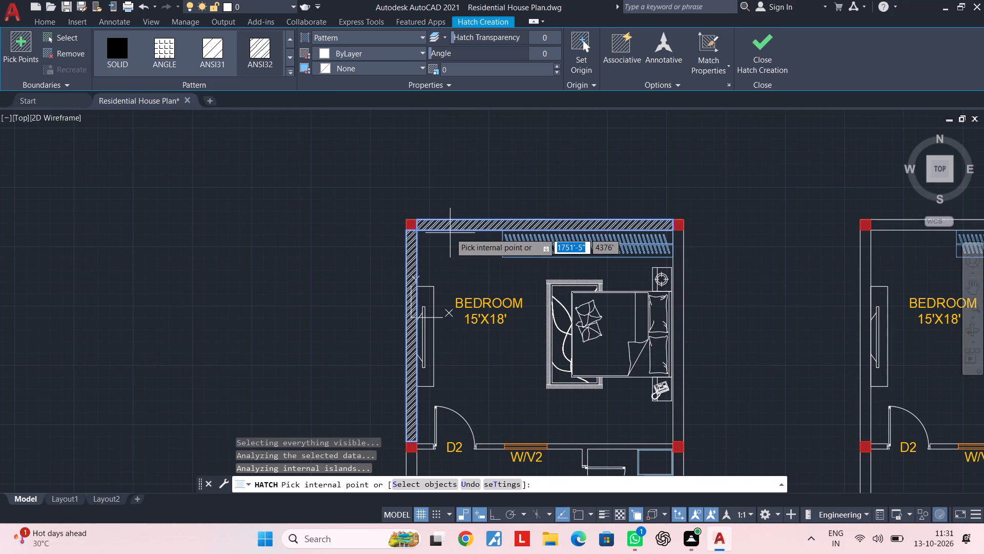
{"action": "scroll", "coordinate": [450, 237], "scroll_direction": "down", "scroll_amount": 3}
{"action": "middle_click_drag", "start_coordinate": [453, 255], "coordinate": [461, 200]}
{"action": "scroll", "coordinate": [453, 260], "scroll_direction": "up", "scroll_amount": 4}
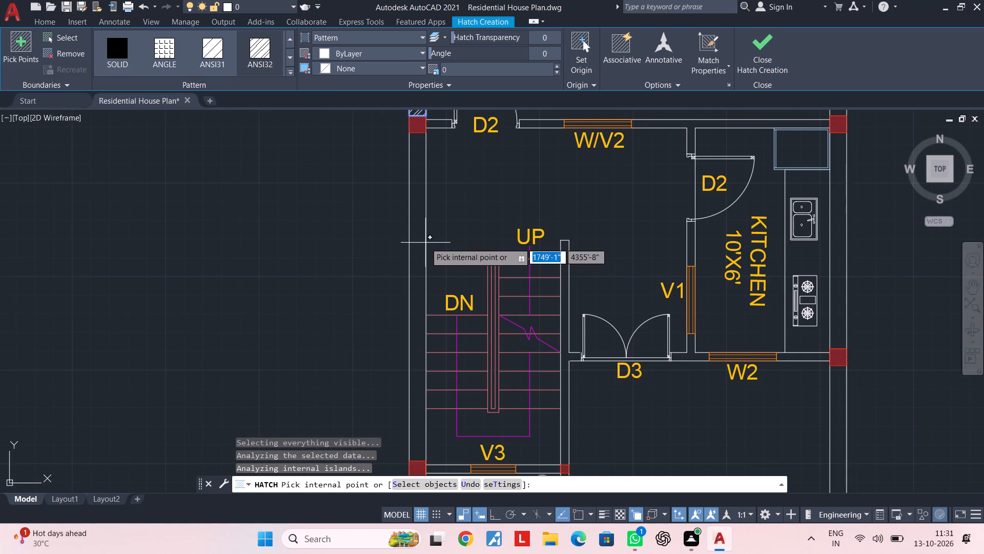
{"action": "left_click", "coordinate": [422, 242]}
Hatch the bedroom's front wall on both sides of door D2 and from W/V2 to the right column, including the kitchen stub.
{"action": "scroll", "coordinate": [422, 242], "scroll_direction": "down", "scroll_amount": 2}
{"action": "middle_click_drag", "start_coordinate": [486, 201], "coordinate": [453, 302]}
{"action": "scroll", "coordinate": [398, 271], "scroll_direction": "up", "scroll_amount": 2}
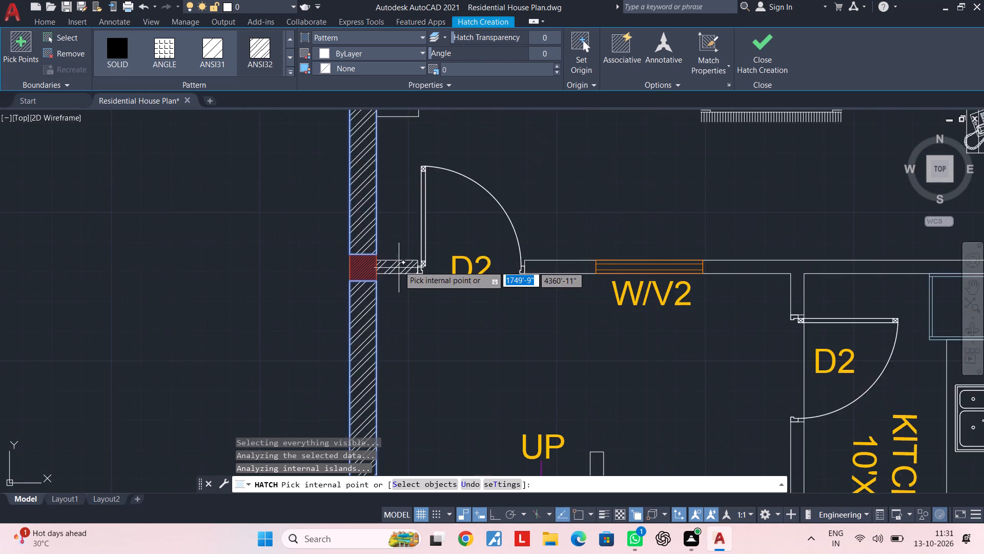
{"action": "scroll", "coordinate": [399, 266], "scroll_direction": "up", "scroll_amount": 2}
{"action": "left_click", "coordinate": [397, 267]}
{"action": "scroll", "coordinate": [415, 281], "scroll_direction": "down", "scroll_amount": 1}
{"action": "middle_click_drag", "start_coordinate": [415, 281], "coordinate": [346, 306]}
{"action": "scroll", "coordinate": [459, 294], "scroll_direction": "up", "scroll_amount": 1}
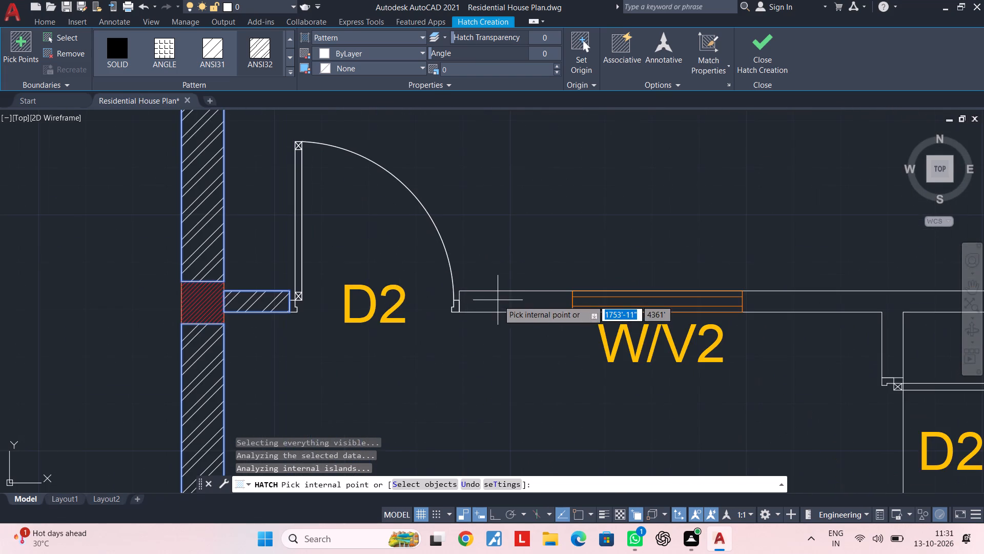
{"action": "left_click", "coordinate": [499, 300]}
{"action": "scroll", "coordinate": [540, 314], "scroll_direction": "down", "scroll_amount": 2}
{"action": "middle_click_drag", "start_coordinate": [539, 314], "coordinate": [421, 326]}
{"action": "scroll", "coordinate": [538, 313], "scroll_direction": "up", "scroll_amount": 1}
{"action": "left_click", "coordinate": [548, 327]}
{"action": "scroll", "coordinate": [564, 327], "scroll_direction": "down", "scroll_amount": 2}
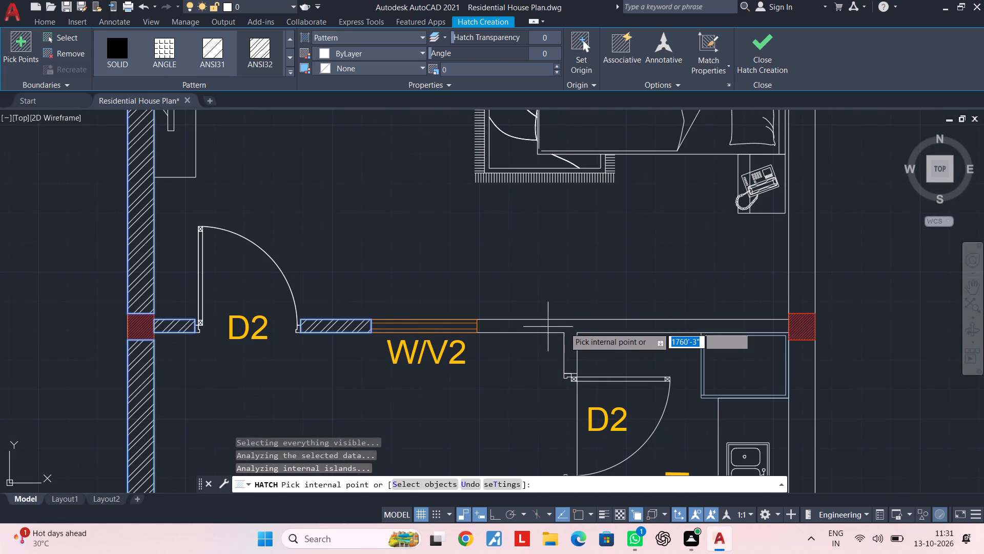
Hatch the bedroom's right exterior wall and finish the hatch.
{"action": "scroll", "coordinate": [568, 327], "scroll_direction": "down", "scroll_amount": 2}
{"action": "middle_click_drag", "start_coordinate": [572, 320], "coordinate": [489, 356]}
{"action": "scroll", "coordinate": [566, 313], "scroll_direction": "up", "scroll_amount": 3}
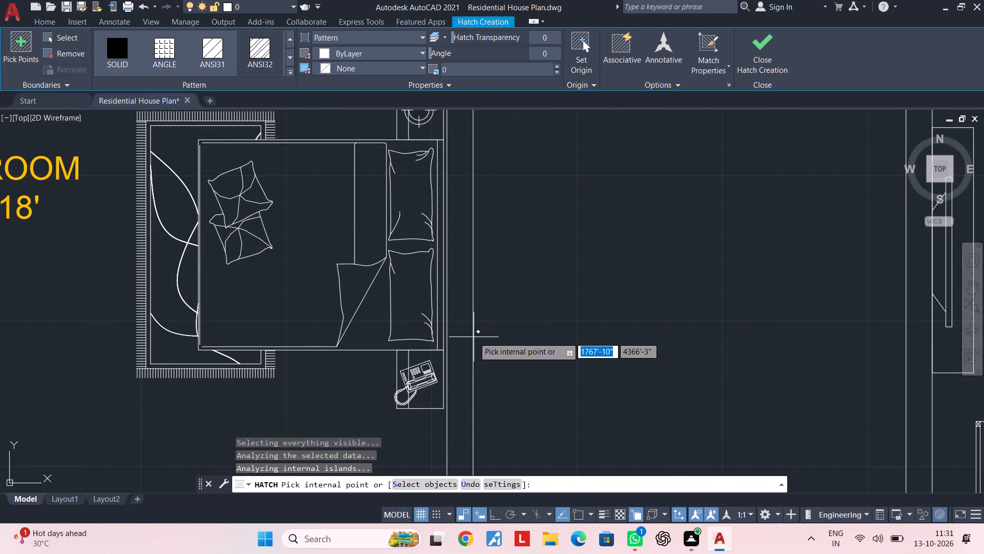
{"action": "left_click", "coordinate": [465, 338]}
{"action": "scroll", "coordinate": [465, 338], "scroll_direction": "down", "scroll_amount": 4}
{"action": "middle_click_drag", "start_coordinate": [466, 338], "coordinate": [468, 290]}
{"action": "key", "text": "Escape"}
{"action": "key", "text": "Escape"}
{"action": "key", "text": "Escape"}
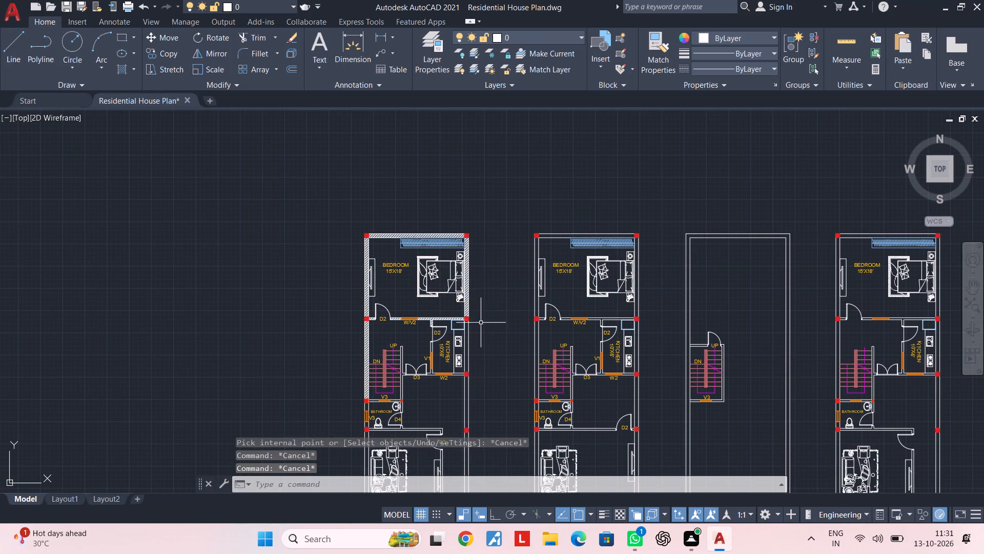
Hatch the right exterior wall beside and below the kitchen, and the kitchen's front wall segment between W2 and the column.
{"action": "middle_click_drag", "start_coordinate": [479, 321], "coordinate": [485, 284]}
{"action": "key", "text": "Escape"}
{"action": "key", "text": "space"}
{"action": "scroll", "coordinate": [468, 305], "scroll_direction": "up", "scroll_amount": 4}
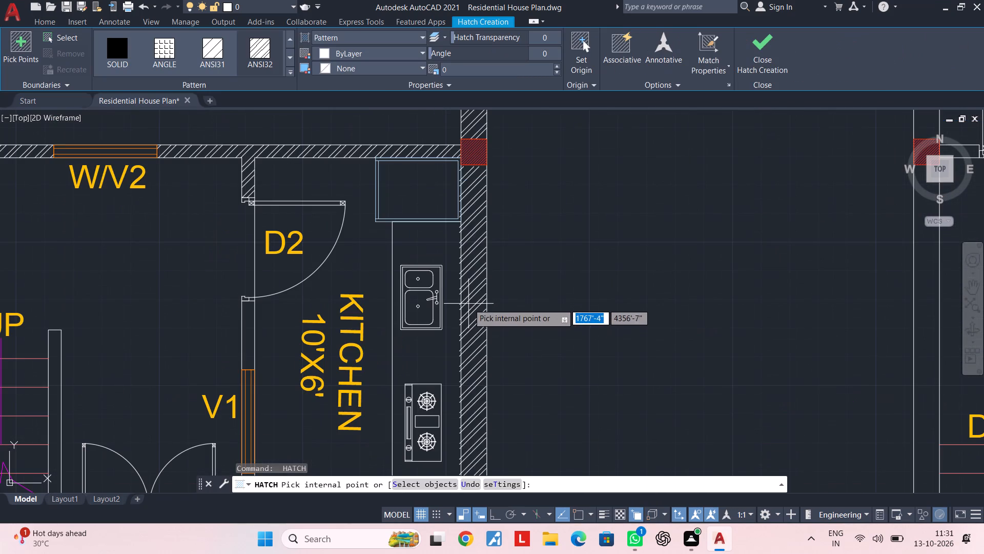
{"action": "left_click", "coordinate": [468, 304]}
{"action": "scroll", "coordinate": [470, 310], "scroll_direction": "down", "scroll_amount": 3}
{"action": "middle_click_drag", "start_coordinate": [470, 311], "coordinate": [473, 214]}
{"action": "scroll", "coordinate": [484, 310], "scroll_direction": "up", "scroll_amount": 3}
{"action": "left_click", "coordinate": [440, 301]}
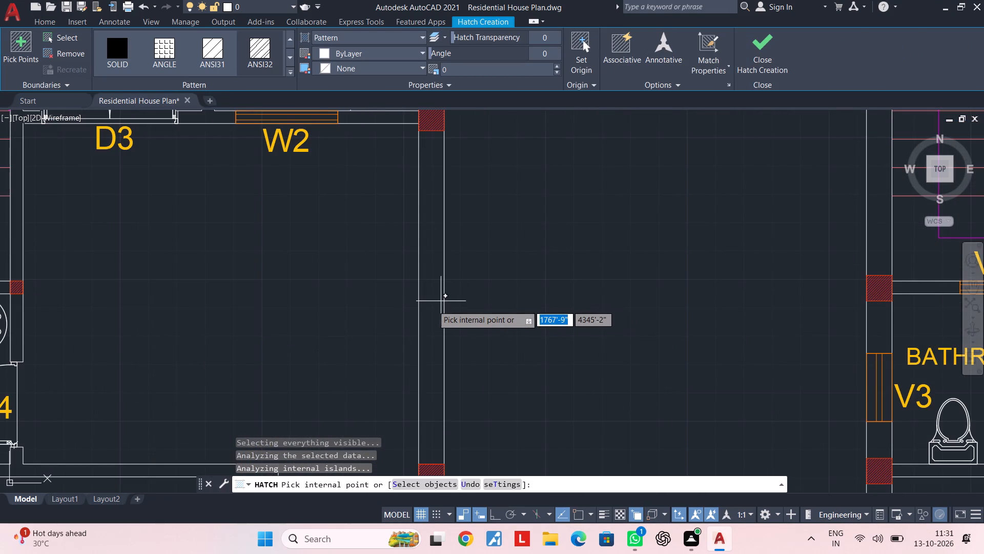
{"action": "scroll", "coordinate": [420, 308], "scroll_direction": "down", "scroll_amount": 1}
{"action": "middle_click_drag", "start_coordinate": [425, 316], "coordinate": [526, 397]}
{"action": "scroll", "coordinate": [486, 258], "scroll_direction": "up", "scroll_amount": 2}
{"action": "left_click", "coordinate": [492, 288]}
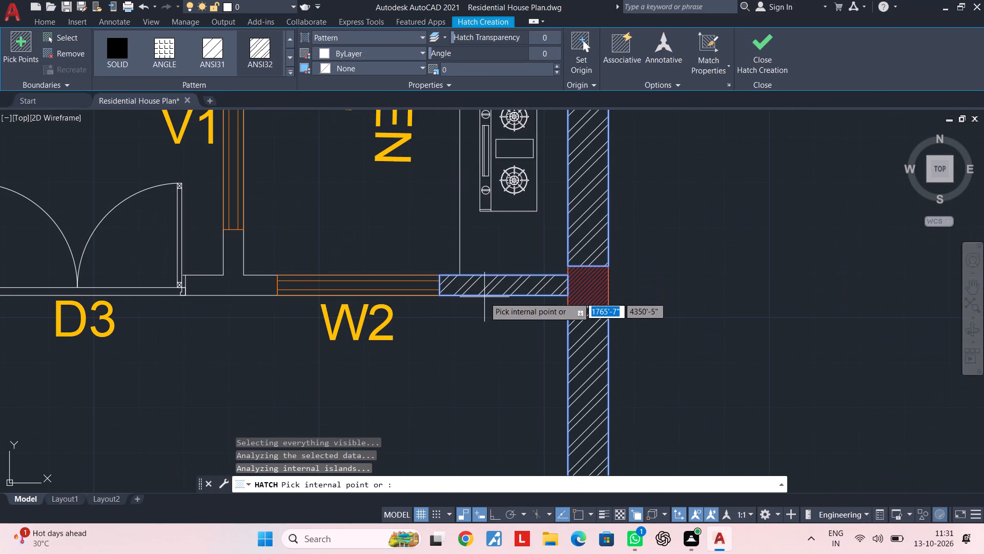
Hatch the wall corner between D3, W2 and V1, and the kitchen partition between V1 and door D2.
{"action": "scroll", "coordinate": [448, 308], "scroll_direction": "down", "scroll_amount": 1}
{"action": "middle_click_drag", "start_coordinate": [478, 319], "coordinate": [667, 325]}
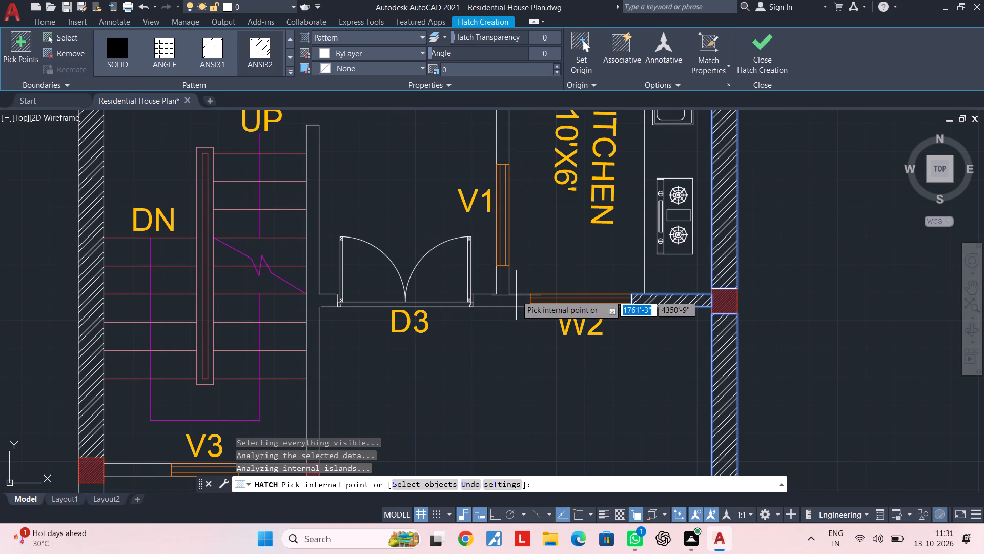
{"action": "left_click", "coordinate": [500, 300]}
{"action": "scroll", "coordinate": [500, 300], "scroll_direction": "down", "scroll_amount": 3}
{"action": "middle_click_drag", "start_coordinate": [500, 296], "coordinate": [488, 363]}
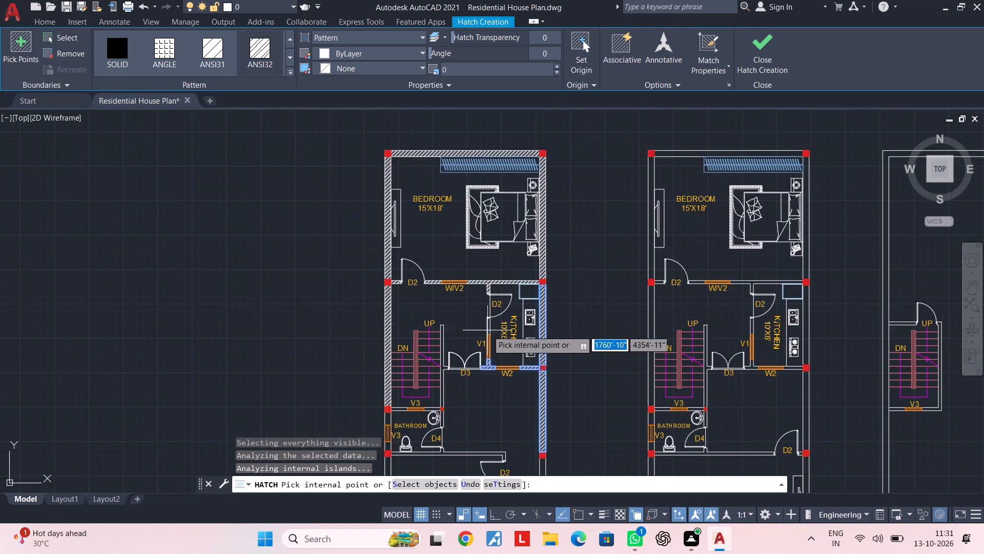
{"action": "scroll", "coordinate": [487, 329], "scroll_direction": "up", "scroll_amount": 4}
{"action": "left_click", "coordinate": [480, 315]}
{"action": "scroll", "coordinate": [480, 315], "scroll_direction": "down", "scroll_amount": 2}
{"action": "middle_click_drag", "start_coordinate": [480, 315], "coordinate": [481, 397]}
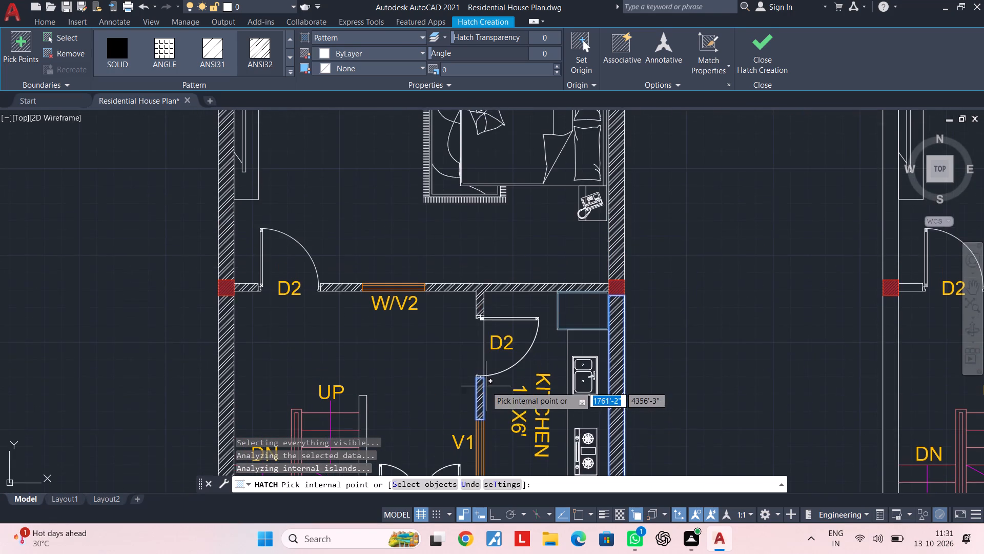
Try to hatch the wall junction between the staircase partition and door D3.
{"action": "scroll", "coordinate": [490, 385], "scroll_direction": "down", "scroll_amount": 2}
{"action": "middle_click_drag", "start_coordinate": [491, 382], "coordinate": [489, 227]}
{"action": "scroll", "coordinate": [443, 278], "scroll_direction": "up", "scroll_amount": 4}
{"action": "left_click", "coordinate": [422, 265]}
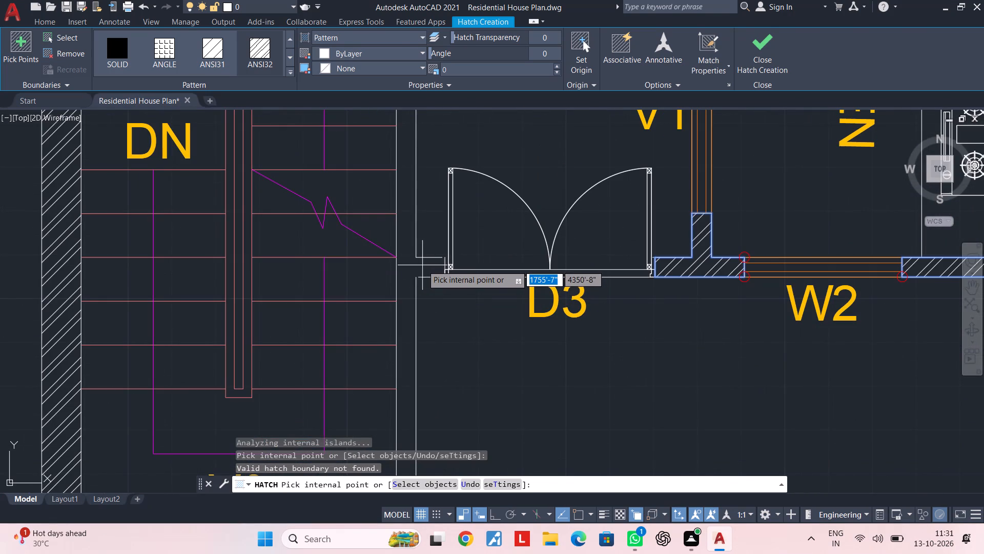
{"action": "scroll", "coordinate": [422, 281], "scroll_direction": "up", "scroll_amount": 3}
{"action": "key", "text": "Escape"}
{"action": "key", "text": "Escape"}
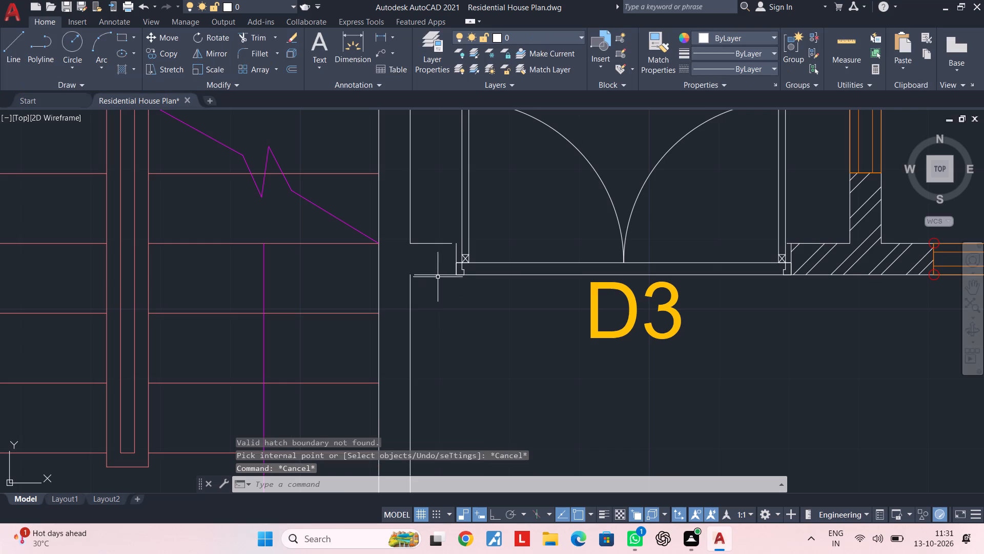
Extend the lower wall line beside door D3 to meet the staircase partition's line, closing the corner gap.
{"action": "middle_click_drag", "start_coordinate": [438, 277], "coordinate": [428, 295]}
{"action": "type", "text": "EX"}
{"action": "key", "text": "space"}
{"action": "scroll", "coordinate": [428, 257], "scroll_direction": "up", "scroll_amount": 2}
{"action": "left_click", "coordinate": [433, 265]}
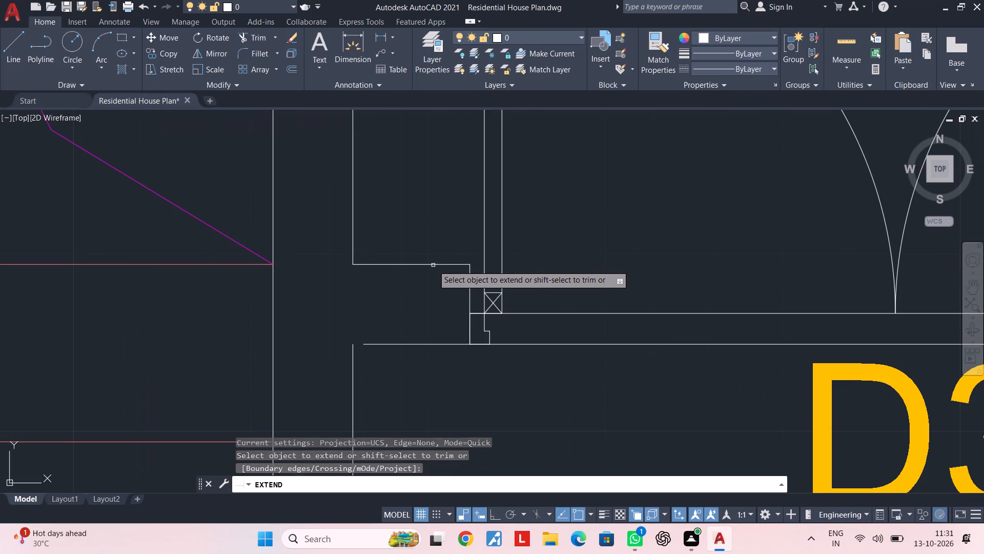
{"action": "left_click", "coordinate": [421, 344]}
{"action": "left_click", "coordinate": [389, 344]}
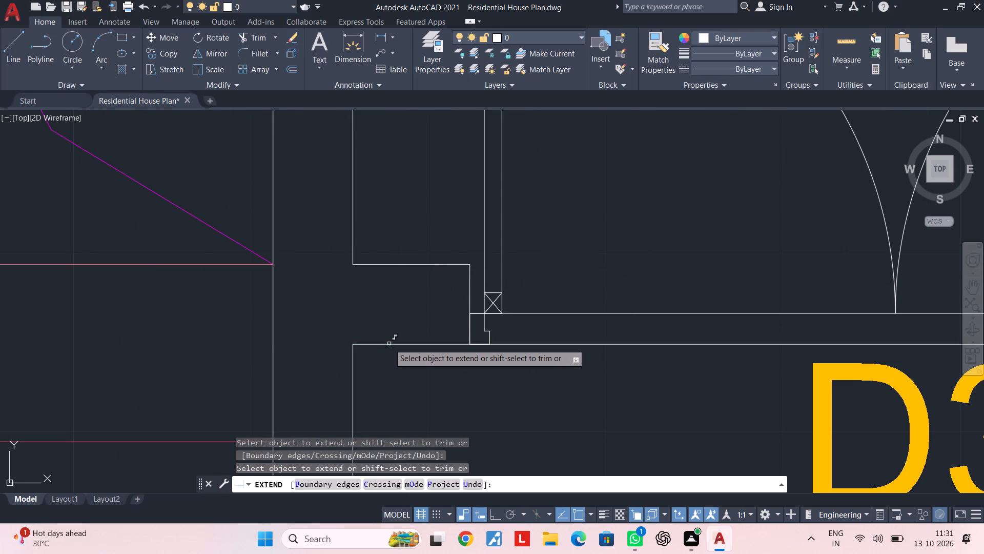
{"action": "key", "text": "Escape"}
{"action": "scroll", "coordinate": [425, 354], "scroll_direction": "down", "scroll_amount": 2}
{"action": "middle_click_drag", "start_coordinate": [425, 354], "coordinate": [415, 330]}
{"action": "key", "text": "Escape"}
{"action": "key", "text": "Escape"}
Hatch the staircase partition at door D3, the bathroom–stair wall right of V3, and the bathroom wall above door D4.
{"action": "type", "text": "H"}
{"action": "key", "text": "space"}
{"action": "scroll", "coordinate": [385, 316], "scroll_direction": "down", "scroll_amount": 2}
{"action": "left_click", "coordinate": [385, 316]}
{"action": "scroll", "coordinate": [385, 316], "scroll_direction": "down", "scroll_amount": 3}
{"action": "middle_click_drag", "start_coordinate": [385, 317], "coordinate": [384, 224]}
{"action": "scroll", "coordinate": [384, 269], "scroll_direction": "up", "scroll_amount": 3}
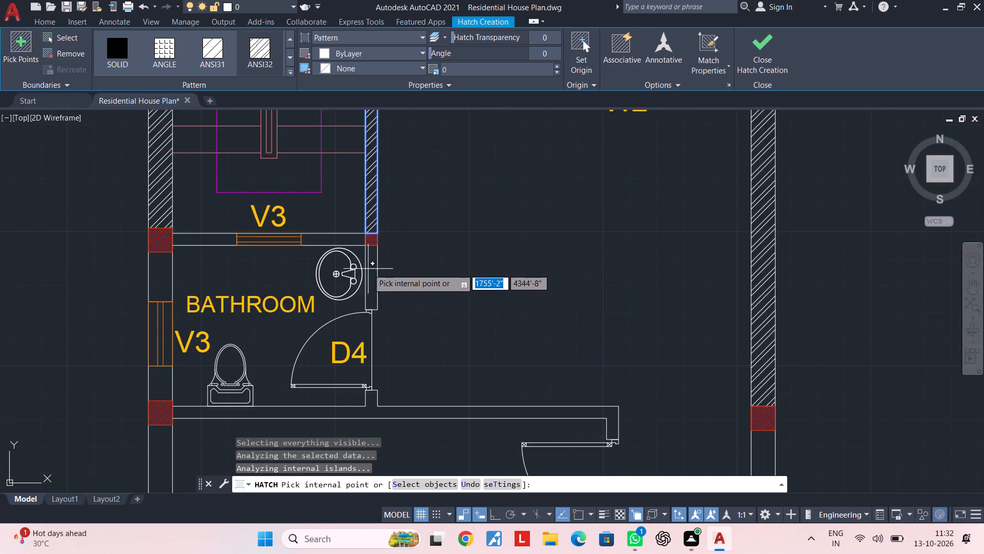
{"action": "scroll", "coordinate": [342, 243], "scroll_direction": "up", "scroll_amount": 1}
{"action": "left_click", "coordinate": [342, 241]}
{"action": "left_click", "coordinate": [383, 295]}
Hatch the bathroom–stair wall left of ventilator V3 and the left exterior wall above the bathroom's side V3.
{"action": "scroll", "coordinate": [364, 297], "scroll_direction": "down", "scroll_amount": 2}
{"action": "middle_click_drag", "start_coordinate": [368, 297], "coordinate": [582, 296]}
{"action": "scroll", "coordinate": [428, 253], "scroll_direction": "up", "scroll_amount": 1}
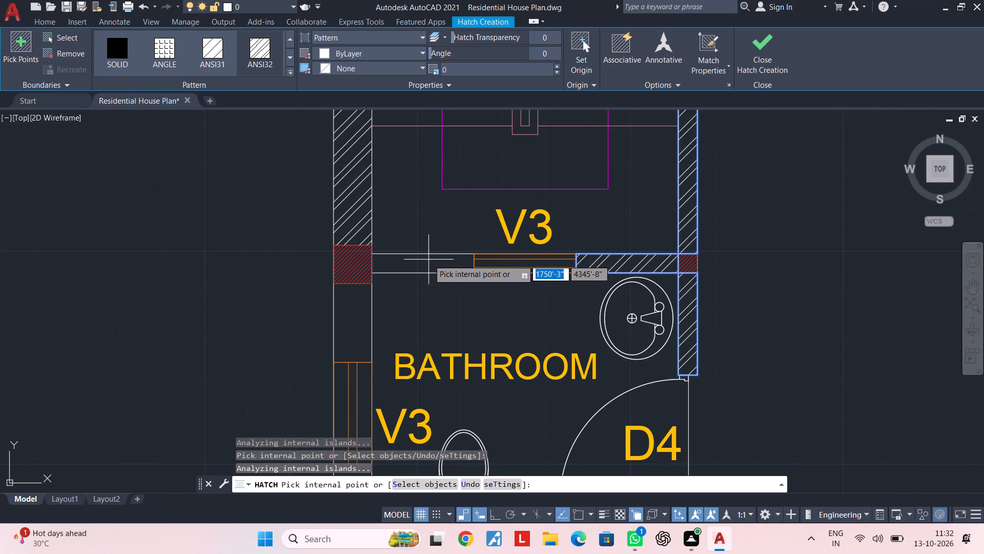
{"action": "left_click", "coordinate": [428, 260]}
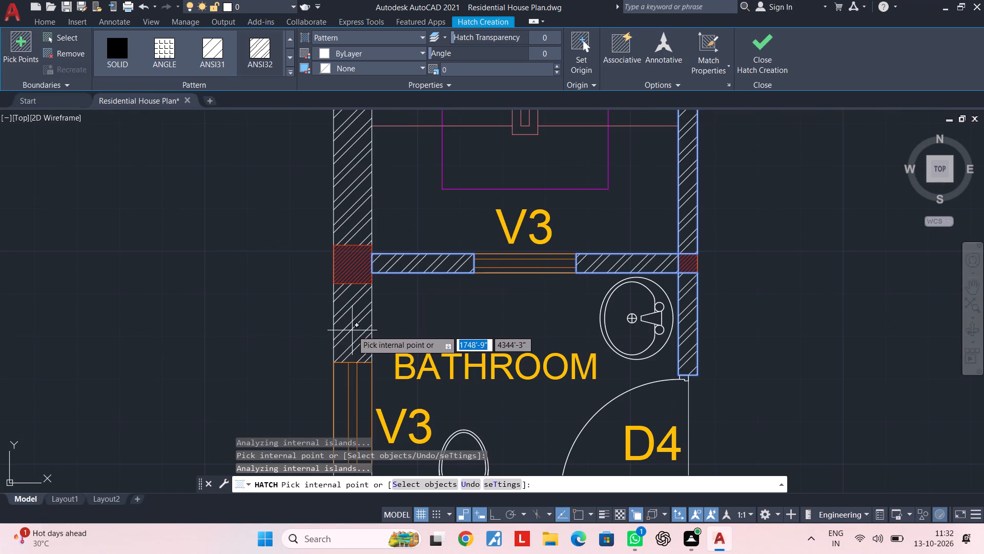
{"action": "left_click", "coordinate": [353, 330]}
Hatch the left exterior wall segment below the bathroom's side V3 and the wall between the bathroom and living room.
{"action": "scroll", "coordinate": [399, 331], "scroll_direction": "down", "scroll_amount": 4}
{"action": "middle_click_drag", "start_coordinate": [411, 328], "coordinate": [412, 236]}
{"action": "scroll", "coordinate": [406, 279], "scroll_direction": "up", "scroll_amount": 4}
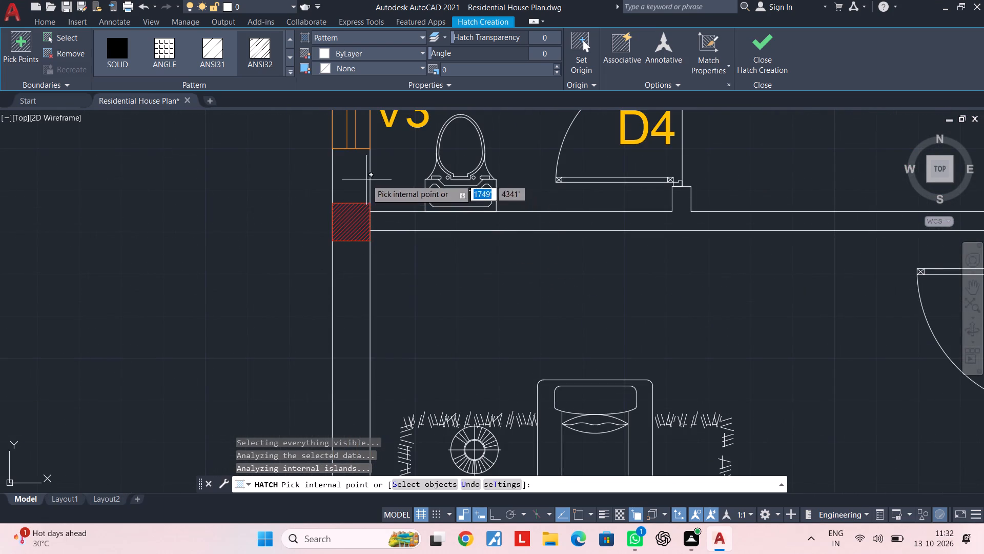
{"action": "left_click", "coordinate": [365, 177]}
{"action": "left_click", "coordinate": [365, 293]}
{"action": "left_click", "coordinate": [415, 215]}
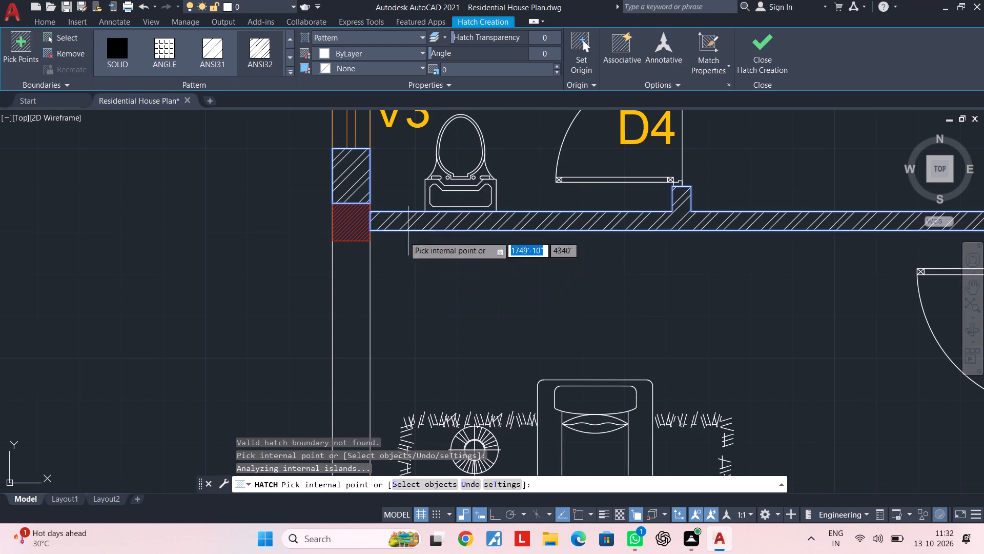
Hatch the first plan's left exterior wall alongside the living room and its lower segment beside the entrance door D1 area.
{"action": "left_click", "coordinate": [355, 287]}
{"action": "scroll", "coordinate": [355, 287], "scroll_direction": "down", "scroll_amount": 2}
{"action": "left_click", "coordinate": [355, 287]}
{"action": "scroll", "coordinate": [355, 299], "scroll_direction": "down", "scroll_amount": 3}
{"action": "middle_click_drag", "start_coordinate": [389, 302], "coordinate": [389, 296]}
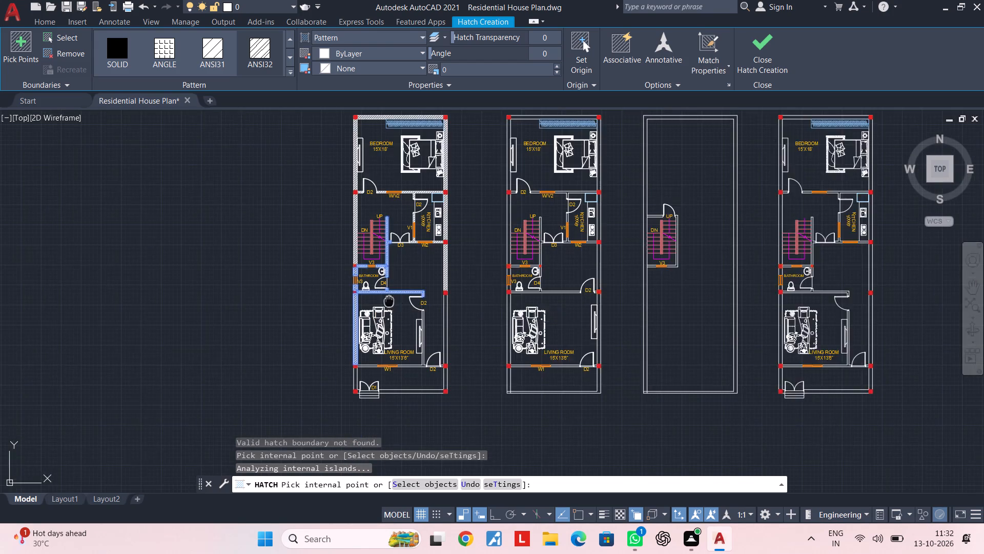
{"action": "middle_click_drag", "start_coordinate": [389, 296], "coordinate": [391, 230]}
{"action": "scroll", "coordinate": [367, 298], "scroll_direction": "up", "scroll_amount": 4}
{"action": "left_click", "coordinate": [323, 322]}
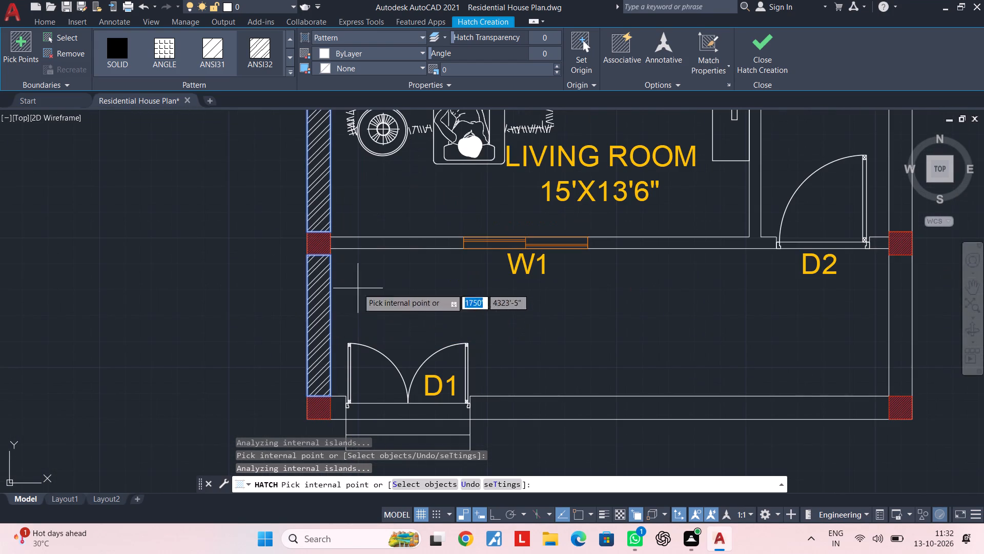
Hatch the living room wall on both sides of window W1 and the front exterior wall on both sides of door D1.
{"action": "left_click", "coordinate": [405, 241]}
{"action": "left_click", "coordinate": [644, 243]}
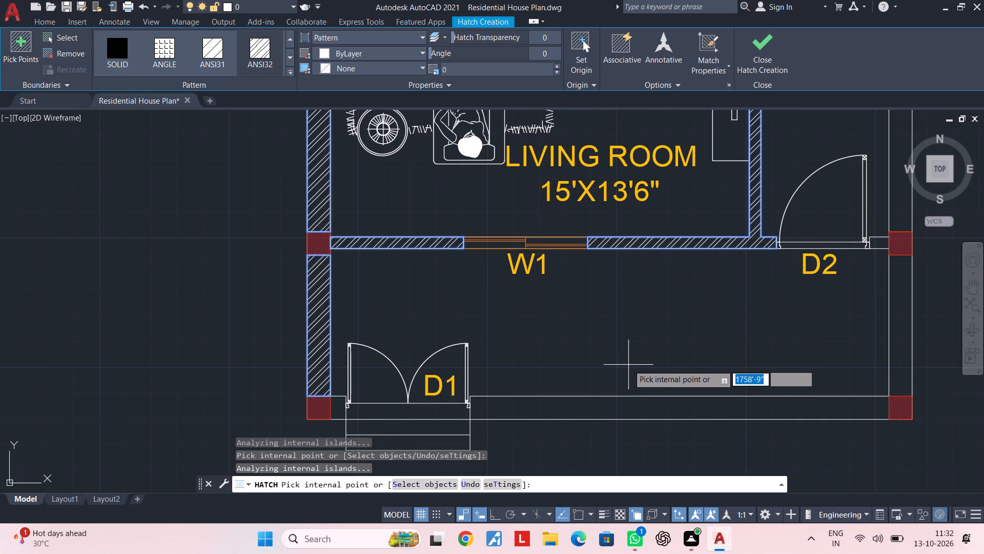
{"action": "scroll", "coordinate": [644, 362], "scroll_direction": "down", "scroll_amount": 1}
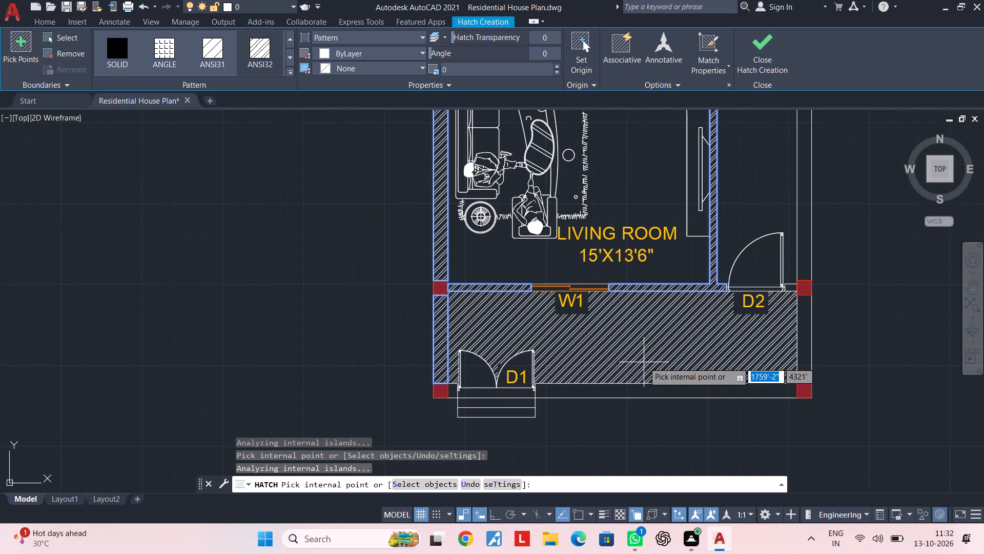
{"action": "left_click", "coordinate": [641, 390]}
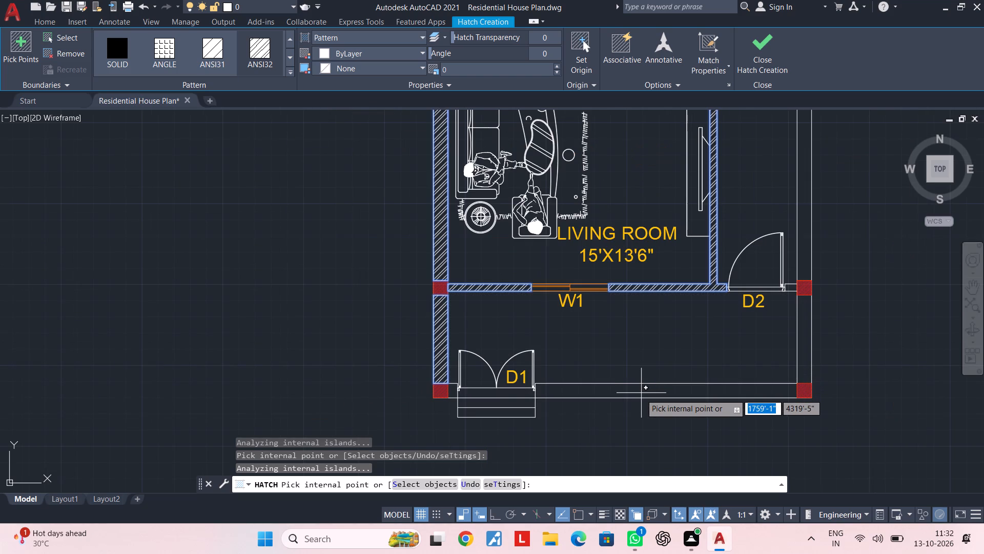
{"action": "scroll", "coordinate": [643, 381], "scroll_direction": "down", "scroll_amount": 1}
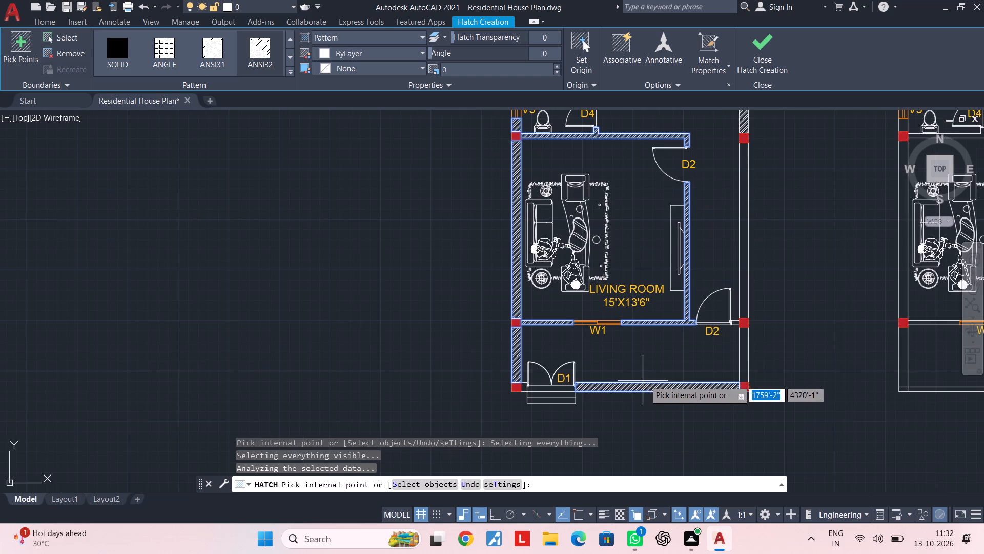
{"action": "middle_click_drag", "start_coordinate": [701, 331], "coordinate": [509, 327]}
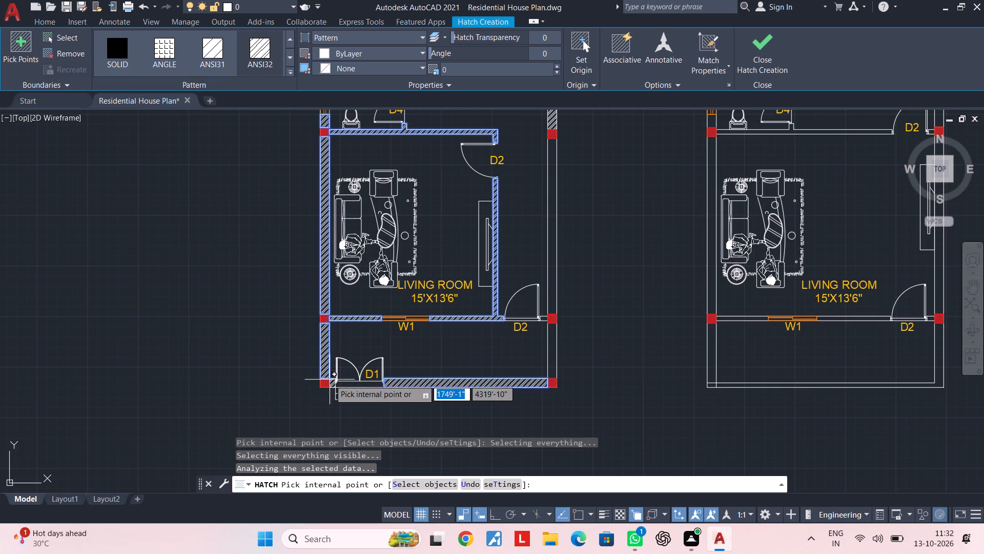
{"action": "scroll", "coordinate": [330, 380], "scroll_direction": "up", "scroll_amount": 4}
{"action": "left_click", "coordinate": [327, 393]}
Hatch the first plan's right exterior wall below the column at the lower door D2 and the segment above that column.
{"action": "scroll", "coordinate": [362, 393], "scroll_direction": "down", "scroll_amount": 4}
{"action": "middle_click_drag", "start_coordinate": [474, 379], "coordinate": [164, 331]}
{"action": "scroll", "coordinate": [312, 322], "scroll_direction": "up", "scroll_amount": 2}
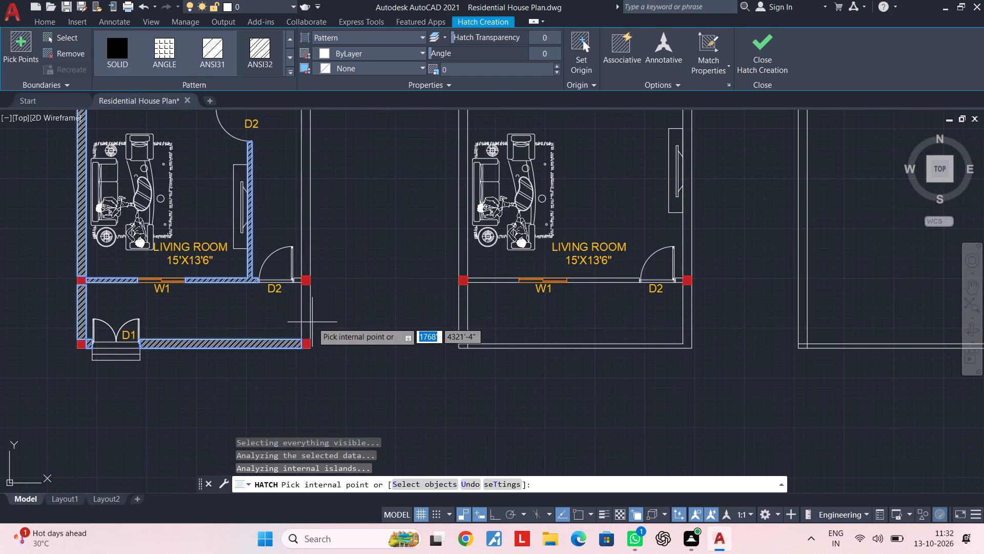
{"action": "scroll", "coordinate": [312, 322], "scroll_direction": "up", "scroll_amount": 1}
{"action": "left_click", "coordinate": [303, 311]}
{"action": "middle_click_drag", "start_coordinate": [274, 309], "coordinate": [334, 420]}
{"action": "scroll", "coordinate": [344, 352], "scroll_direction": "up", "scroll_amount": 1}
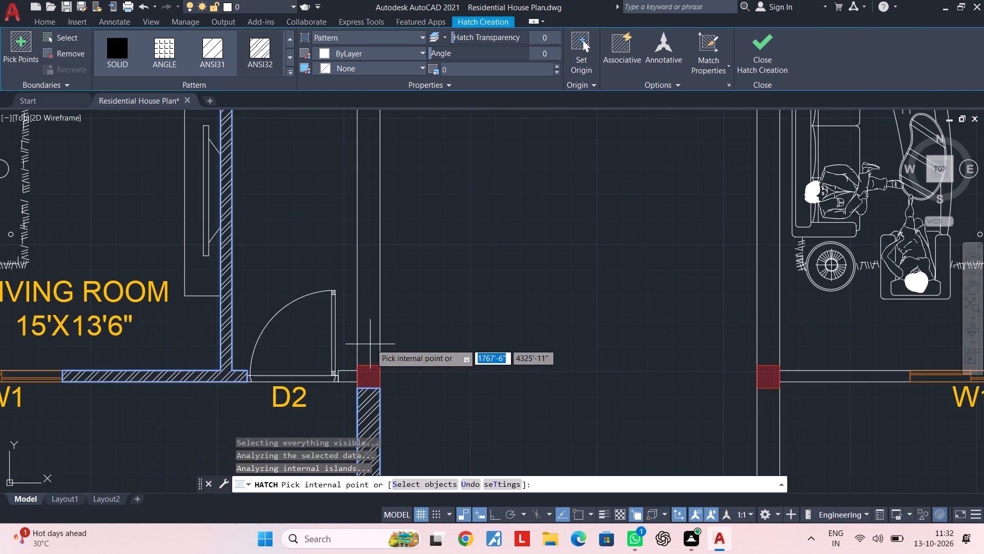
{"action": "left_click", "coordinate": [373, 340]}
Hatch the short wall between the lower door D2 and the right exterior column, and finish the first plan's hatching.
{"action": "scroll", "coordinate": [351, 364], "scroll_direction": "up", "scroll_amount": 3}
{"action": "scroll", "coordinate": [351, 374], "scroll_direction": "down", "scroll_amount": 5}
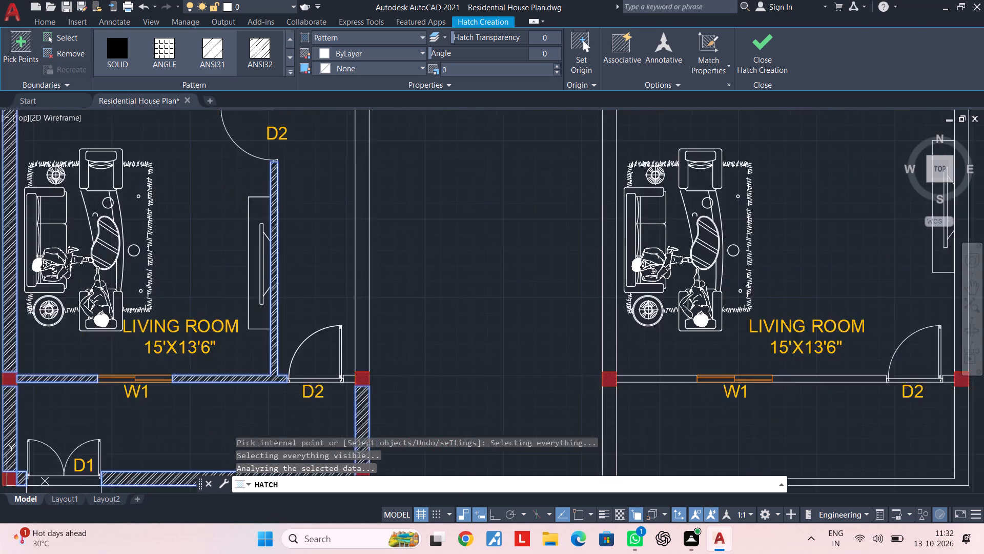
{"action": "scroll", "coordinate": [341, 374], "scroll_direction": "up", "scroll_amount": 10}
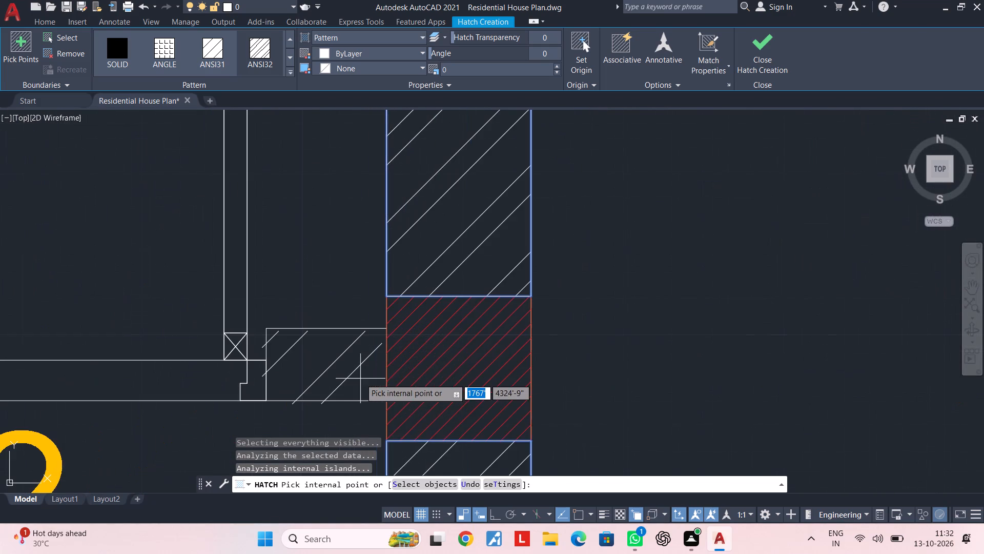
{"action": "left_click", "coordinate": [357, 378]}
{"action": "scroll", "coordinate": [357, 378], "scroll_direction": "down", "scroll_amount": 5}
{"action": "scroll", "coordinate": [342, 282], "scroll_direction": "down", "scroll_amount": 2}
{"action": "middle_click_drag", "start_coordinate": [342, 282], "coordinate": [502, 415]}
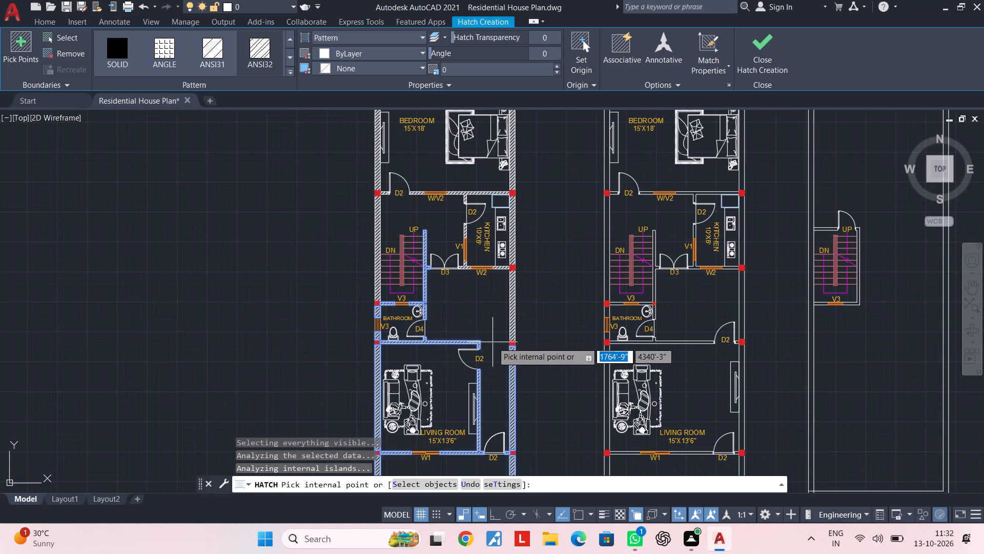
{"action": "middle_click_drag", "start_coordinate": [493, 342], "coordinate": [479, 260]}
{"action": "key", "text": "Escape"}
{"action": "key", "text": "Escape"}
{"action": "key", "text": "Escape"}
Save the house plan drawing.
{"action": "scroll", "coordinate": [481, 263], "scroll_direction": "up", "scroll_amount": 3}
{"action": "scroll", "coordinate": [481, 263], "scroll_direction": "down", "scroll_amount": 2}
{"action": "middle_click_drag", "start_coordinate": [481, 263], "coordinate": [472, 357]}
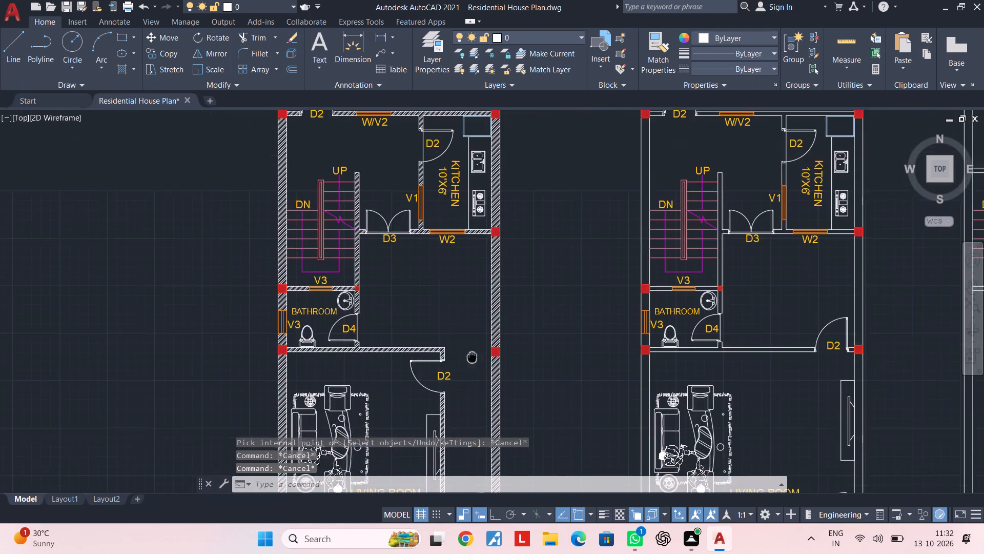
{"action": "middle_click_drag", "start_coordinate": [472, 357], "coordinate": [472, 363]}
{"action": "scroll", "coordinate": [472, 357], "scroll_direction": "down", "scroll_amount": 1}
{"action": "middle_click_drag", "start_coordinate": [459, 309], "coordinate": [453, 278]}
{"action": "key", "text": "Escape"}
{"action": "key", "text": "Escape"}
{"action": "key", "text": "Escape"}
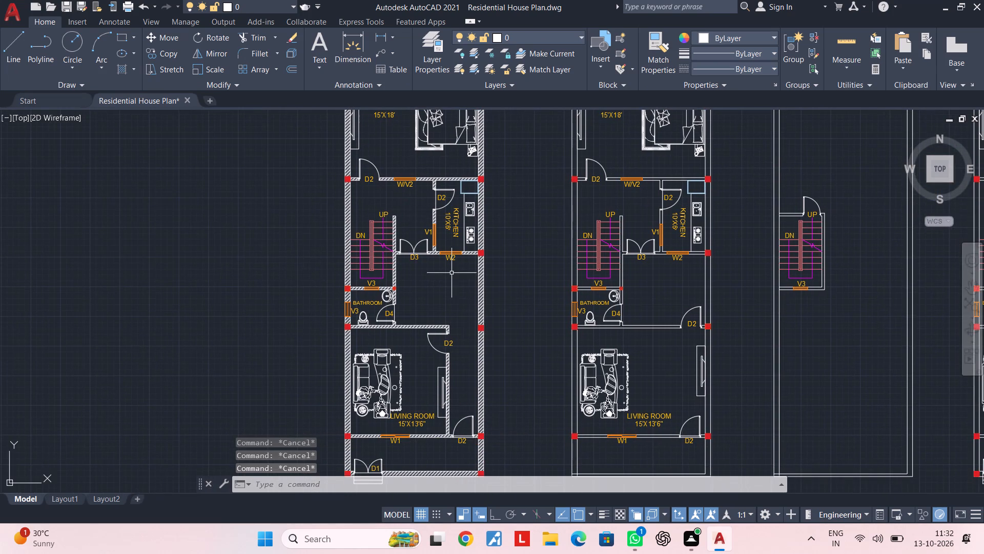
{"action": "key", "text": "Escape"}
{"action": "key", "text": "Escape"}
{"action": "key", "text": "Escape"}
{"action": "scroll", "coordinate": [427, 234], "scroll_direction": "down", "scroll_amount": 2}
{"action": "middle_click_drag", "start_coordinate": [454, 315], "coordinate": [443, 299]}
{"action": "key", "text": "ctrl+s"}
{"action": "key", "text": "ctrl+s"}
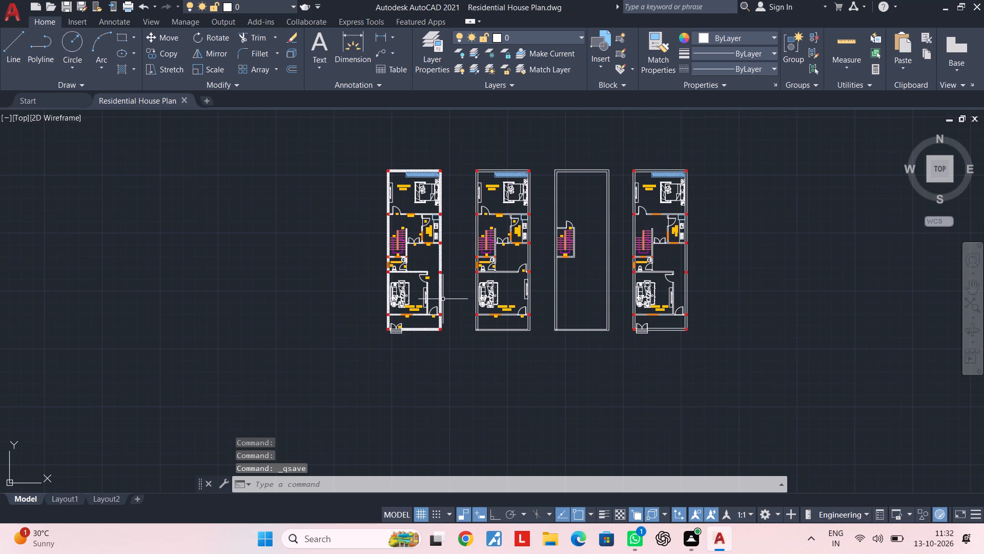
Start ANSI32 hatching on the second floor plan, filling the bedroom's top exterior wall and left exterior wall.
{"action": "scroll", "coordinate": [432, 260], "scroll_direction": "up", "scroll_amount": 2}
{"action": "middle_click_drag", "start_coordinate": [441, 242], "coordinate": [410, 249]}
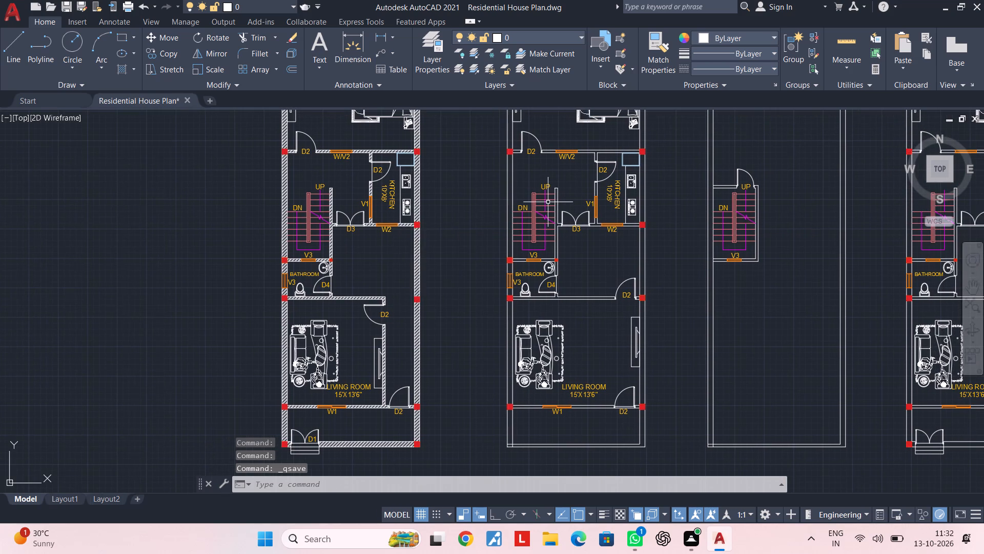
{"action": "middle_click_drag", "start_coordinate": [550, 201], "coordinate": [478, 263]}
{"action": "middle_click_drag", "start_coordinate": [464, 161], "coordinate": [408, 277]}
{"action": "scroll", "coordinate": [433, 231], "scroll_direction": "up", "scroll_amount": 1}
{"action": "middle_click_drag", "start_coordinate": [420, 222], "coordinate": [394, 261]}
{"action": "type", "text": "H"}
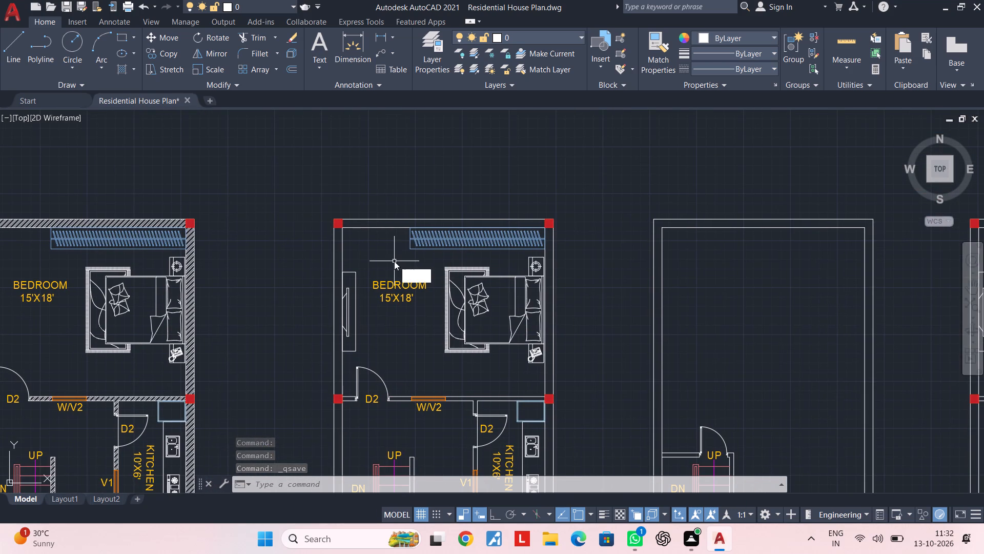
{"action": "key", "text": "space"}
{"action": "scroll", "coordinate": [398, 228], "scroll_direction": "up", "scroll_amount": 2}
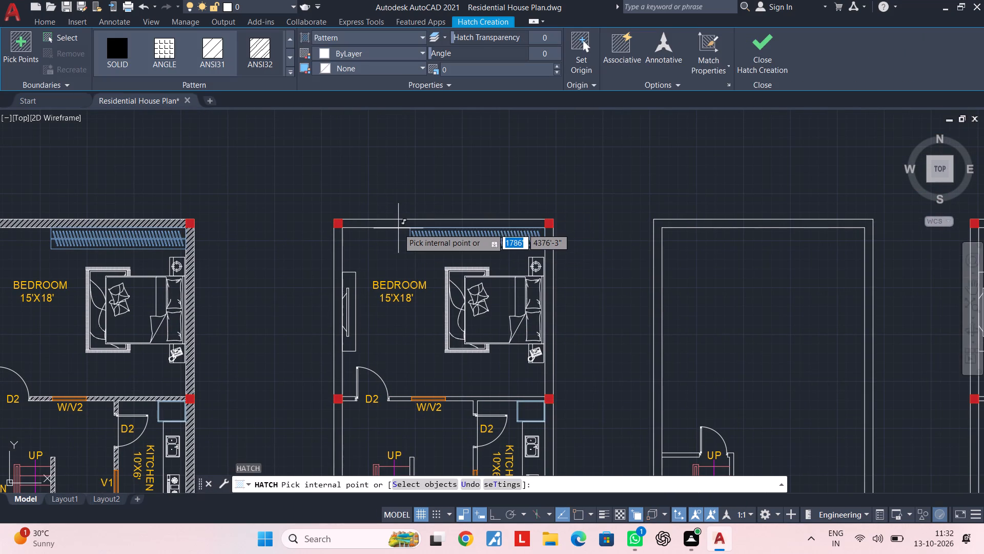
{"action": "scroll", "coordinate": [401, 211], "scroll_direction": "up", "scroll_amount": 2}
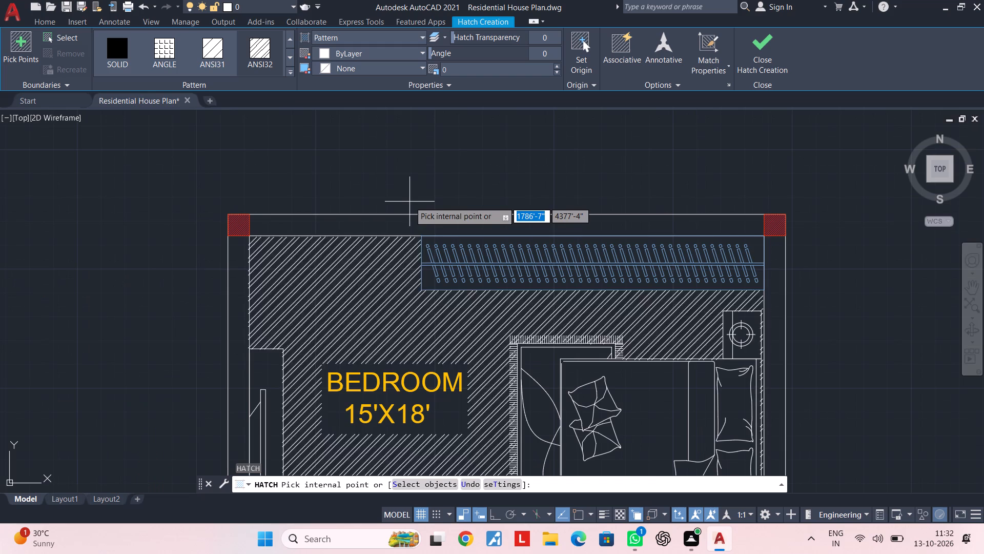
{"action": "left_click", "coordinate": [396, 222]}
{"action": "scroll", "coordinate": [396, 222], "scroll_direction": "down", "scroll_amount": 3}
{"action": "middle_click_drag", "start_coordinate": [363, 243], "coordinate": [387, 221]}
{"action": "scroll", "coordinate": [388, 215], "scroll_direction": "up", "scroll_amount": 4}
{"action": "left_click", "coordinate": [374, 212]}
{"action": "scroll", "coordinate": [374, 213], "scroll_direction": "down", "scroll_amount": 2}
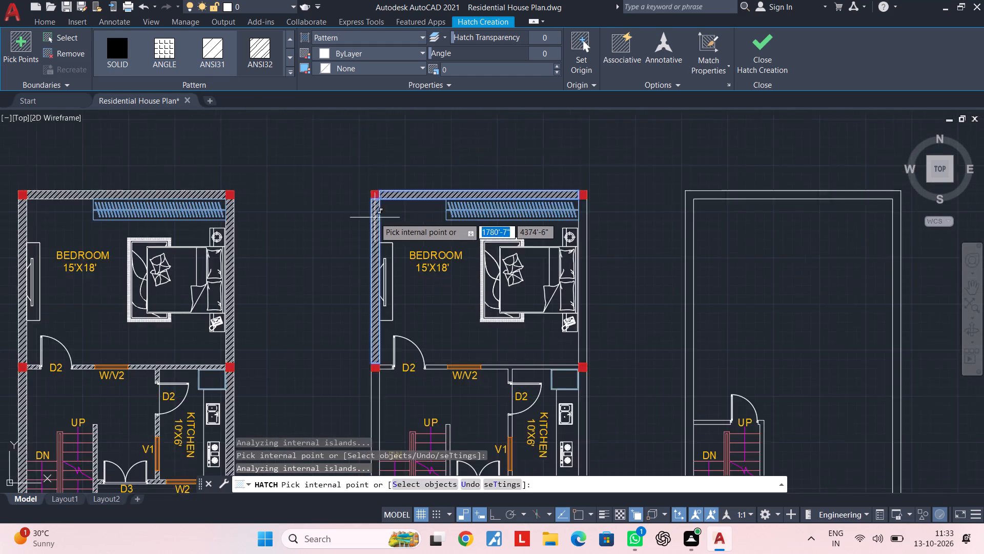
Hatch the second plan's left exterior wall beside the staircase and the short wall left of the bedroom door D2.
{"action": "middle_click_drag", "start_coordinate": [376, 219], "coordinate": [392, 136]}
{"action": "scroll", "coordinate": [383, 306], "scroll_direction": "up", "scroll_amount": 2}
{"action": "left_click", "coordinate": [403, 307]}
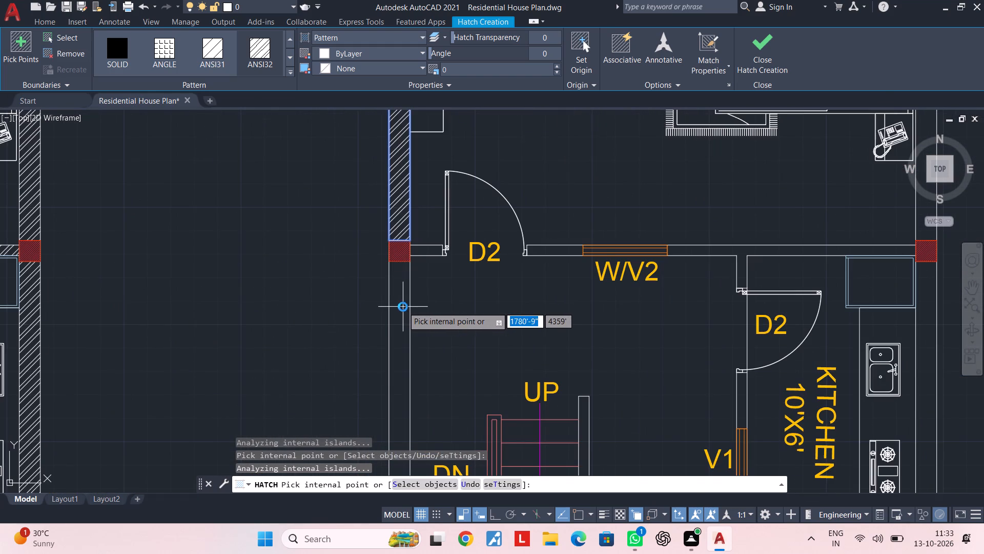
{"action": "scroll", "coordinate": [428, 241], "scroll_direction": "up", "scroll_amount": 3}
{"action": "left_click", "coordinate": [413, 275]}
{"action": "scroll", "coordinate": [416, 279], "scroll_direction": "down", "scroll_amount": 3}
Hatch the bedroom's lower wall between door D2 and W/V2, and from W/V2 to the right column, including the kitchen stub.
{"action": "middle_click_drag", "start_coordinate": [425, 283], "coordinate": [411, 240]}
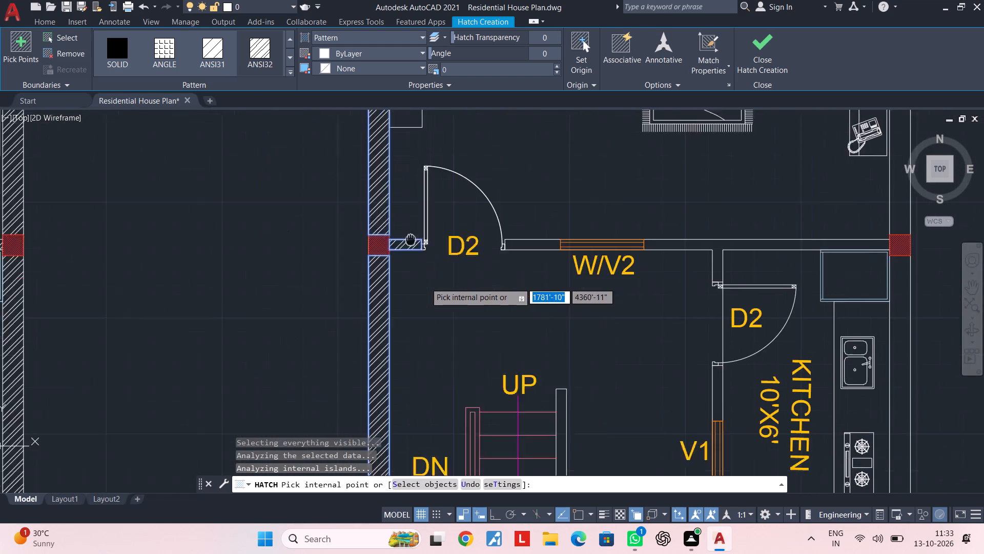
{"action": "middle_click_drag", "start_coordinate": [411, 240], "coordinate": [399, 213]}
{"action": "scroll", "coordinate": [602, 214], "scroll_direction": "up", "scroll_amount": 2}
{"action": "left_click", "coordinate": [421, 207]}
{"action": "scroll", "coordinate": [468, 222], "scroll_direction": "down", "scroll_amount": 3}
{"action": "middle_click_drag", "start_coordinate": [468, 227], "coordinate": [374, 237]}
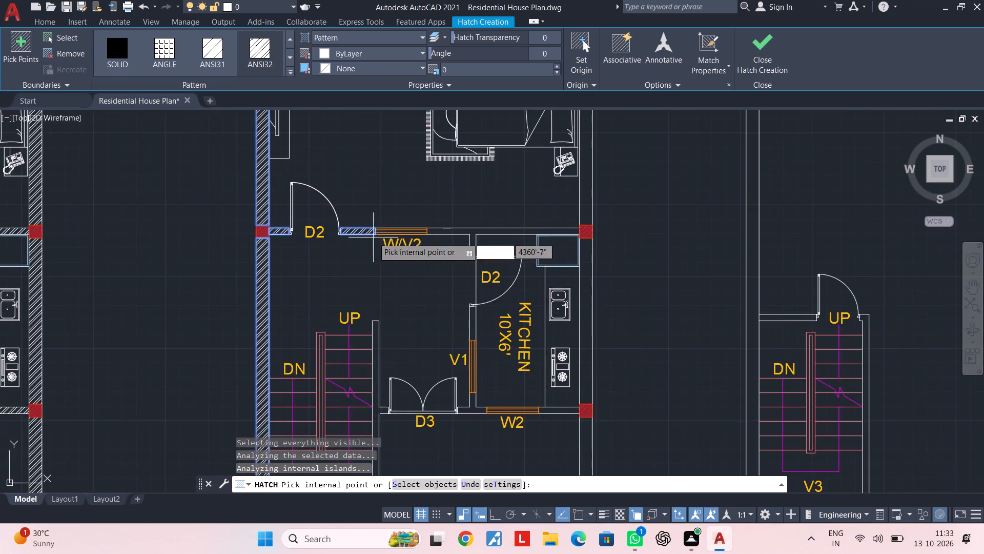
{"action": "scroll", "coordinate": [462, 228], "scroll_direction": "up", "scroll_amount": 2}
{"action": "left_click", "coordinate": [462, 234]}
Hatch the second plan's right exterior wall alongside the bedroom and alongside the kitchen.
{"action": "scroll", "coordinate": [538, 243], "scroll_direction": "down", "scroll_amount": 2}
{"action": "middle_click_drag", "start_coordinate": [541, 244], "coordinate": [429, 251]}
{"action": "scroll", "coordinate": [536, 193], "scroll_direction": "up", "scroll_amount": 1}
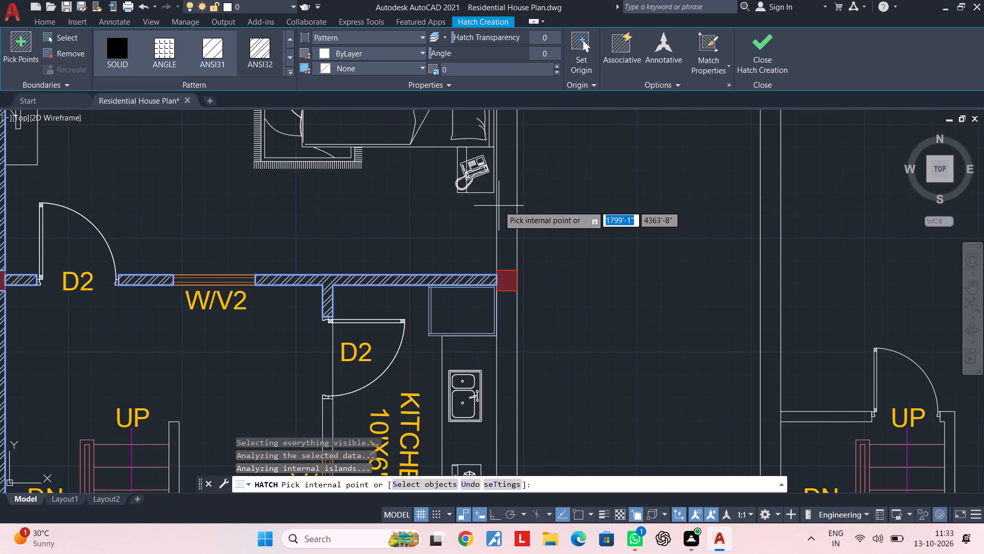
{"action": "left_click", "coordinate": [515, 206]}
{"action": "scroll", "coordinate": [509, 212], "scroll_direction": "down", "scroll_amount": 3}
{"action": "middle_click_drag", "start_coordinate": [516, 258], "coordinate": [532, 160]}
{"action": "scroll", "coordinate": [532, 160], "scroll_direction": "up", "scroll_amount": 3}
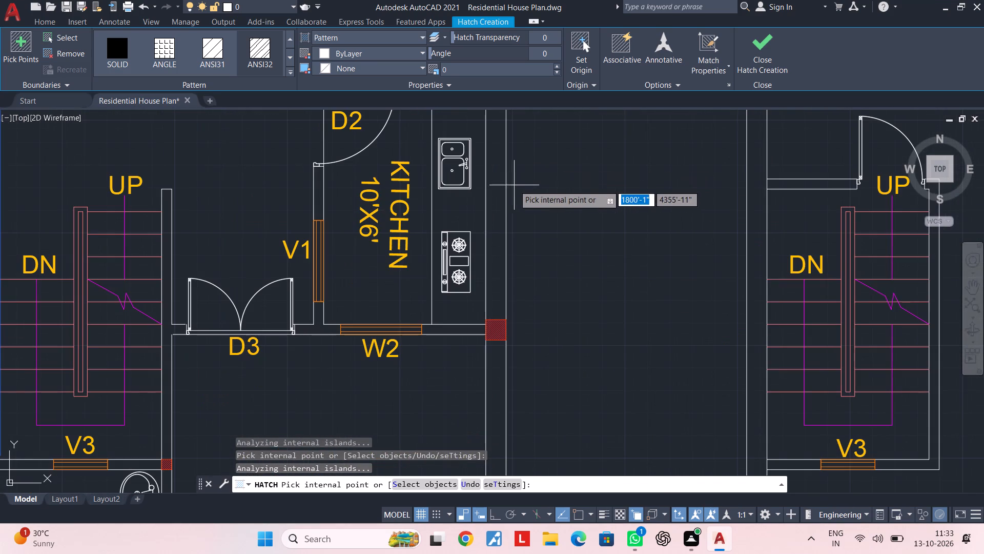
{"action": "left_click", "coordinate": [499, 191]}
Hatch the kitchen's lower wall right of window W2 and between W2 and door D3, including the stub below V1.
{"action": "scroll", "coordinate": [500, 194], "scroll_direction": "down", "scroll_amount": 3}
{"action": "middle_click_drag", "start_coordinate": [505, 202], "coordinate": [543, 177]}
{"action": "scroll", "coordinate": [513, 224], "scroll_direction": "up", "scroll_amount": 3}
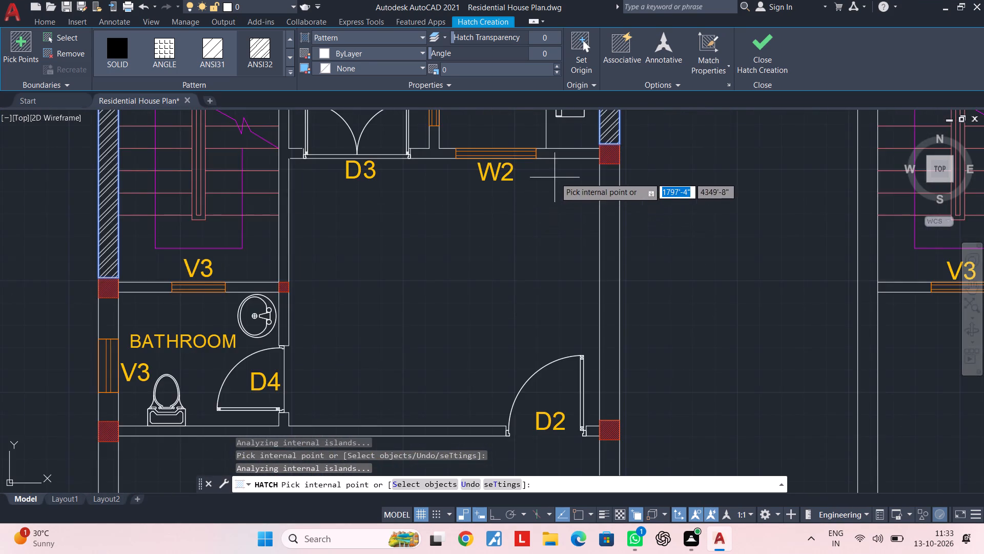
{"action": "middle_click_drag", "start_coordinate": [555, 182], "coordinate": [516, 267]}
{"action": "scroll", "coordinate": [528, 252], "scroll_direction": "up", "scroll_amount": 2}
{"action": "left_click", "coordinate": [538, 218]}
{"action": "scroll", "coordinate": [501, 240], "scroll_direction": "down", "scroll_amount": 2}
{"action": "middle_click_drag", "start_coordinate": [511, 240], "coordinate": [619, 240]}
{"action": "scroll", "coordinate": [461, 233], "scroll_direction": "up", "scroll_amount": 2}
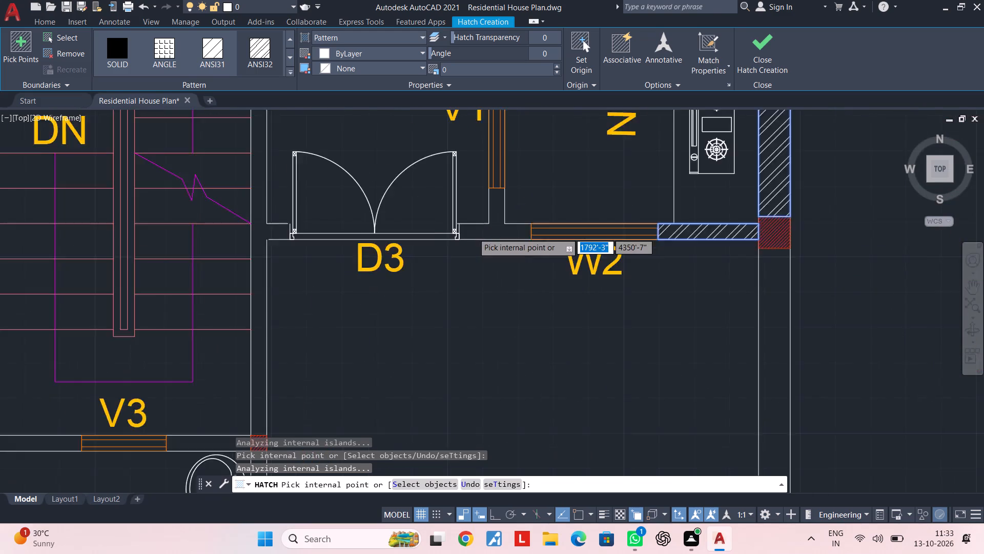
{"action": "left_click", "coordinate": [500, 228]}
Hatch the kitchen partition between door D2 and ventilator V1.
{"action": "scroll", "coordinate": [500, 228], "scroll_direction": "down", "scroll_amount": 3}
{"action": "middle_click_drag", "start_coordinate": [500, 228], "coordinate": [497, 375]}
{"action": "scroll", "coordinate": [498, 282], "scroll_direction": "up", "scroll_amount": 3}
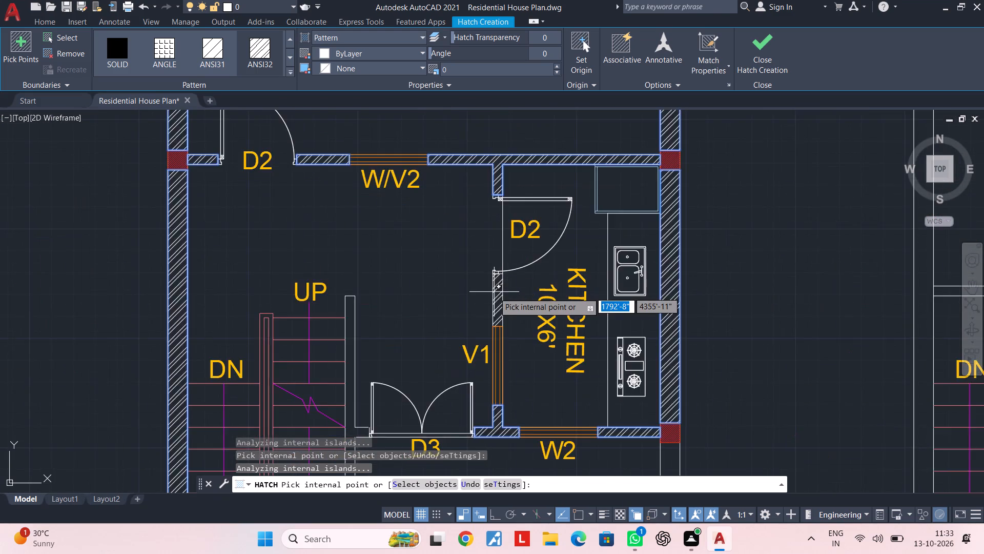
{"action": "scroll", "coordinate": [494, 292], "scroll_direction": "up", "scroll_amount": 1}
{"action": "left_click", "coordinate": [494, 292]}
Hatch the second plan's right exterior wall from the kitchen's lower column down, and alongside the living room.
{"action": "scroll", "coordinate": [494, 293], "scroll_direction": "down", "scroll_amount": 3}
{"action": "middle_click_drag", "start_coordinate": [496, 289], "coordinate": [509, 181]}
{"action": "scroll", "coordinate": [568, 230], "scroll_direction": "up", "scroll_amount": 3}
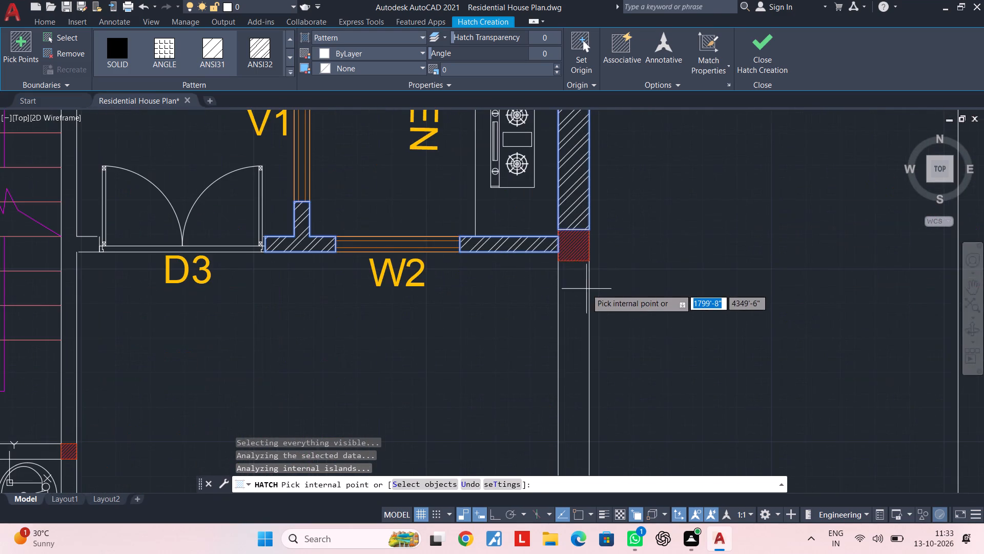
{"action": "left_click", "coordinate": [584, 292]}
{"action": "scroll", "coordinate": [583, 294], "scroll_direction": "down", "scroll_amount": 4}
{"action": "middle_click_drag", "start_coordinate": [583, 291], "coordinate": [572, 134]}
{"action": "scroll", "coordinate": [565, 224], "scroll_direction": "up", "scroll_amount": 3}
{"action": "left_click", "coordinate": [586, 215]}
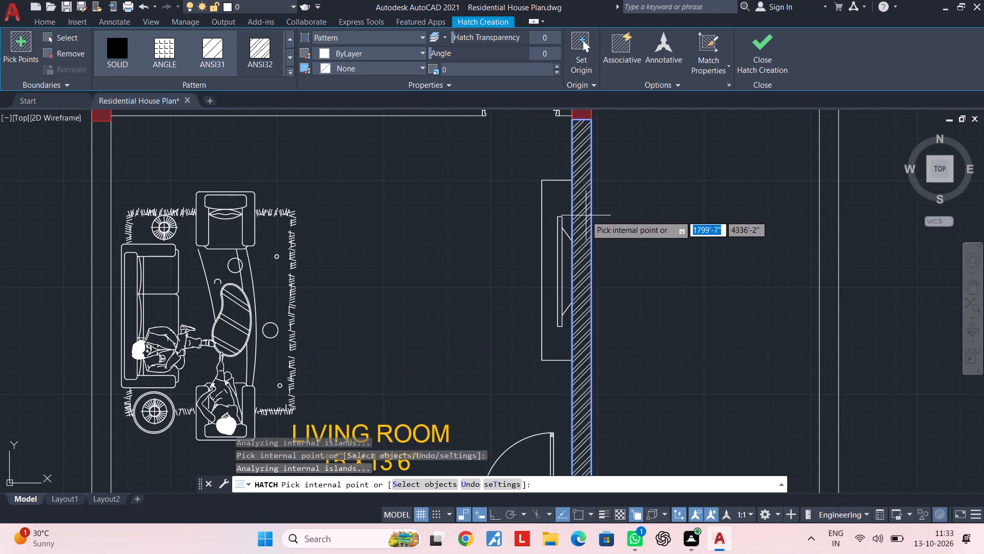
Hatch the wall between the bathroom and living room up to door D2, and the short wall right of that door.
{"action": "scroll", "coordinate": [583, 216], "scroll_direction": "down", "scroll_amount": 3}
{"action": "middle_click_drag", "start_coordinate": [583, 217], "coordinate": [587, 297]}
{"action": "scroll", "coordinate": [565, 255], "scroll_direction": "up", "scroll_amount": 3}
{"action": "scroll", "coordinate": [499, 322], "scroll_direction": "up", "scroll_amount": 2}
{"action": "left_click", "coordinate": [501, 314]}
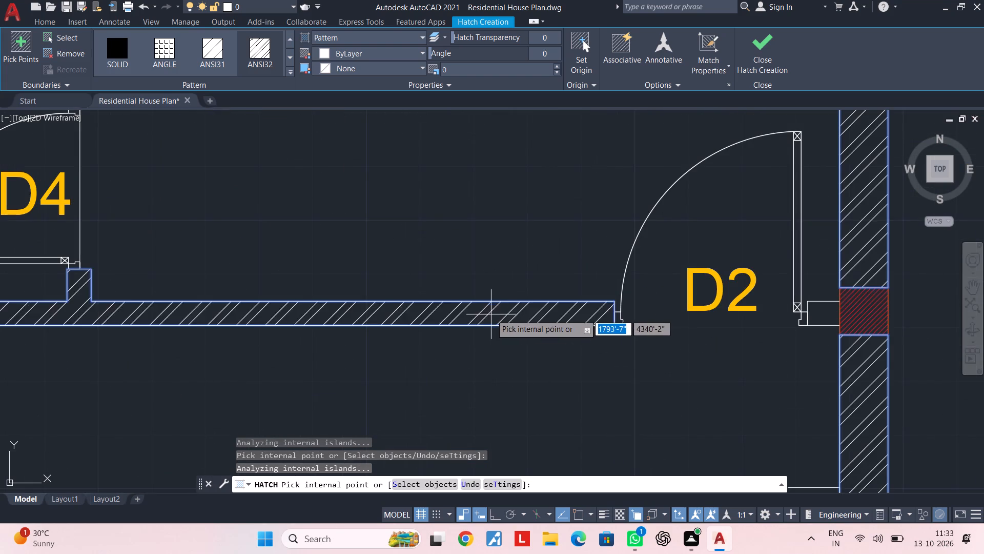
{"action": "scroll", "coordinate": [491, 314], "scroll_direction": "down", "scroll_amount": 2}
{"action": "scroll", "coordinate": [648, 320], "scroll_direction": "up", "scroll_amount": 3}
{"action": "left_click", "coordinate": [571, 306]}
Hatch the second plan's right exterior wall below the living room together with the front exterior wall.
{"action": "scroll", "coordinate": [571, 306], "scroll_direction": "down", "scroll_amount": 5}
{"action": "middle_click_drag", "start_coordinate": [570, 270], "coordinate": [569, 150]}
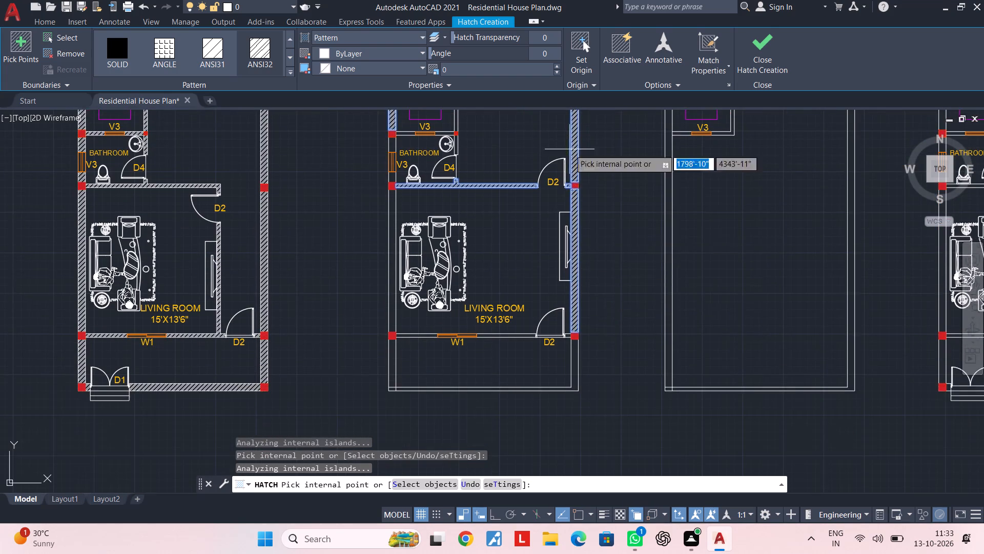
{"action": "middle_click_drag", "start_coordinate": [577, 295], "coordinate": [585, 227]}
{"action": "scroll", "coordinate": [585, 268], "scroll_direction": "up", "scroll_amount": 4}
{"action": "left_click", "coordinate": [567, 320]}
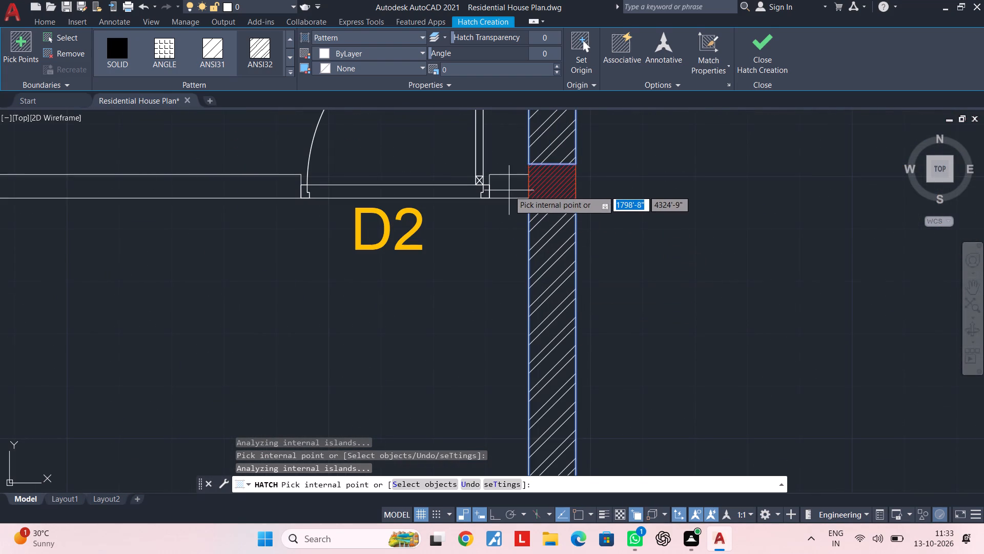
Hatch the short wall between the living room's lower door D2 and the right exterior column in the second plan.
{"action": "left_click", "coordinate": [509, 189]}
{"action": "scroll", "coordinate": [500, 226], "scroll_direction": "down", "scroll_amount": 3}
{"action": "middle_click_drag", "start_coordinate": [512, 230], "coordinate": [688, 227]}
{"action": "scroll", "coordinate": [681, 221], "scroll_direction": "up", "scroll_amount": 3}
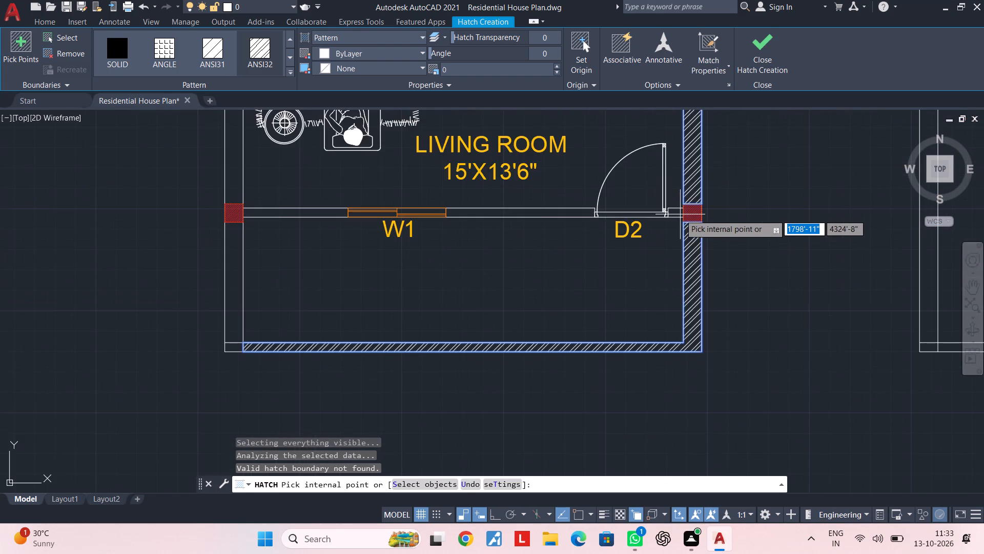
{"action": "scroll", "coordinate": [680, 211], "scroll_direction": "up", "scroll_amount": 5}
{"action": "left_click", "coordinate": [669, 216]}
{"action": "scroll", "coordinate": [606, 240], "scroll_direction": "down", "scroll_amount": 3}
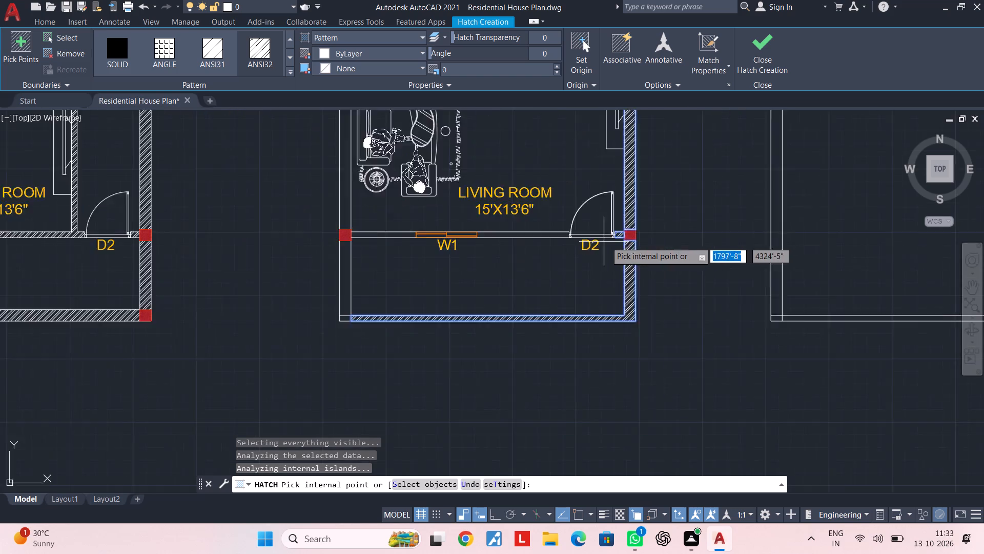
Hatch the living room's front wall on both sides of window W1 in the second plan.
{"action": "middle_click_drag", "start_coordinate": [627, 243], "coordinate": [831, 241]}
{"action": "scroll", "coordinate": [720, 224], "scroll_direction": "up", "scroll_amount": 2}
{"action": "left_click", "coordinate": [748, 248]}
{"action": "scroll", "coordinate": [712, 259], "scroll_direction": "down", "scroll_amount": 3}
{"action": "middle_click_drag", "start_coordinate": [729, 261], "coordinate": [895, 261]}
{"action": "scroll", "coordinate": [745, 236], "scroll_direction": "up", "scroll_amount": 3}
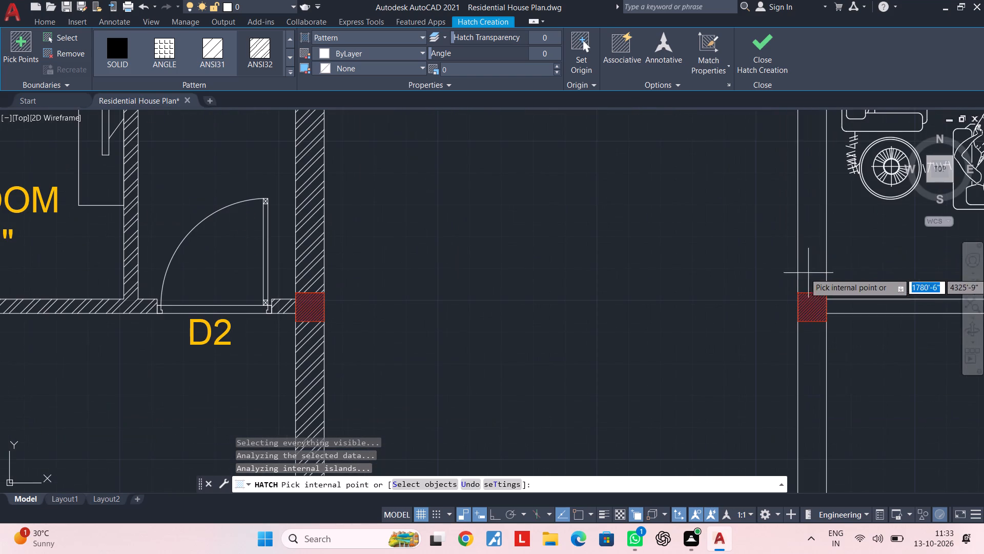
{"action": "left_click", "coordinate": [879, 309]}
Hatch the second plan's left exterior wall from the front corner, including the corner square, up alongside the living room.
{"action": "scroll", "coordinate": [870, 308], "scroll_direction": "down", "scroll_amount": 2}
{"action": "middle_click_drag", "start_coordinate": [858, 298], "coordinate": [678, 198]}
{"action": "scroll", "coordinate": [667, 261], "scroll_direction": "up", "scroll_amount": 2}
{"action": "left_click", "coordinate": [661, 258]}
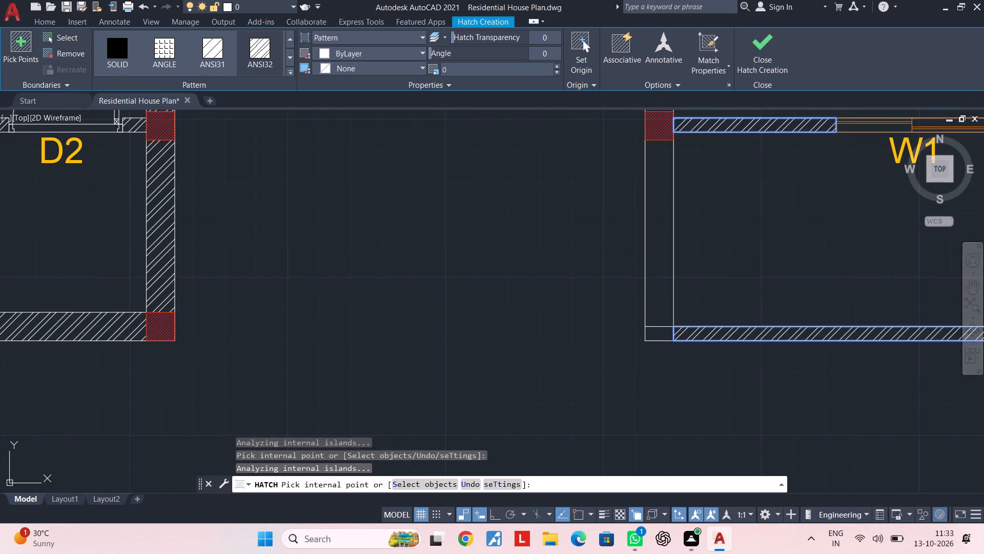
{"action": "left_click", "coordinate": [662, 331]}
{"action": "scroll", "coordinate": [680, 322], "scroll_direction": "down", "scroll_amount": 3}
{"action": "middle_click_drag", "start_coordinate": [689, 300], "coordinate": [595, 439]}
{"action": "scroll", "coordinate": [597, 353], "scroll_direction": "up", "scroll_amount": 2}
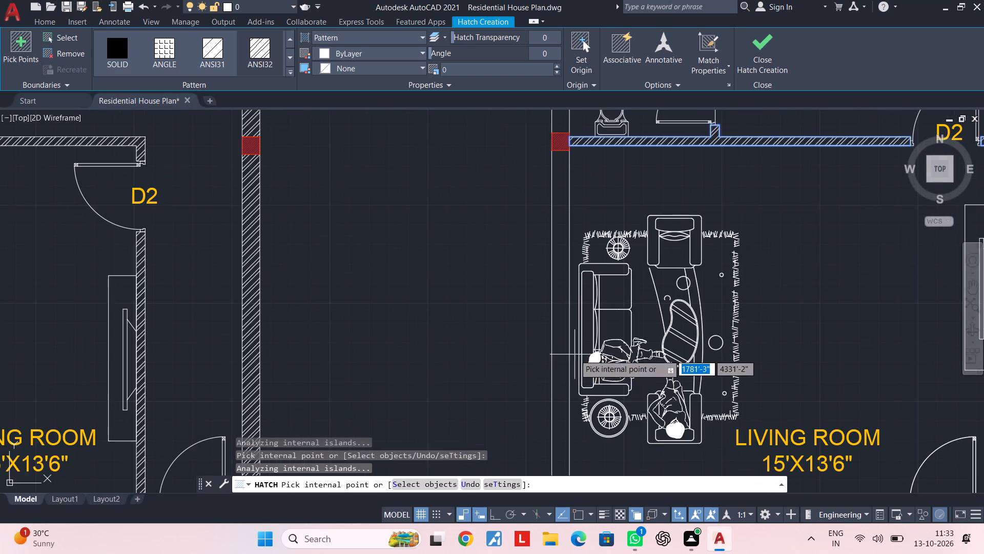
{"action": "left_click", "coordinate": [564, 359]}
Hatch the second plan's left exterior wall segments beside the bathroom, below and above window V3.
{"action": "scroll", "coordinate": [565, 344], "scroll_direction": "down", "scroll_amount": 4}
{"action": "middle_click_drag", "start_coordinate": [562, 315], "coordinate": [532, 388]}
{"action": "scroll", "coordinate": [543, 352], "scroll_direction": "up", "scroll_amount": 3}
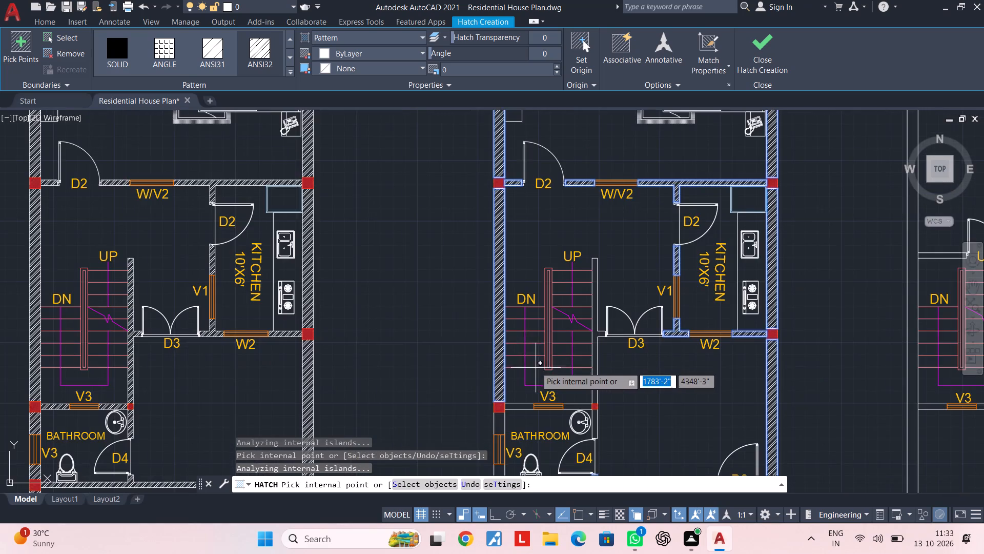
{"action": "middle_click_drag", "start_coordinate": [539, 328], "coordinate": [590, 139]}
{"action": "scroll", "coordinate": [557, 278], "scroll_direction": "up", "scroll_amount": 4}
{"action": "left_click", "coordinate": [513, 309]}
{"action": "scroll", "coordinate": [525, 290], "scroll_direction": "down", "scroll_amount": 4}
{"action": "middle_click_drag", "start_coordinate": [543, 273], "coordinate": [522, 377]}
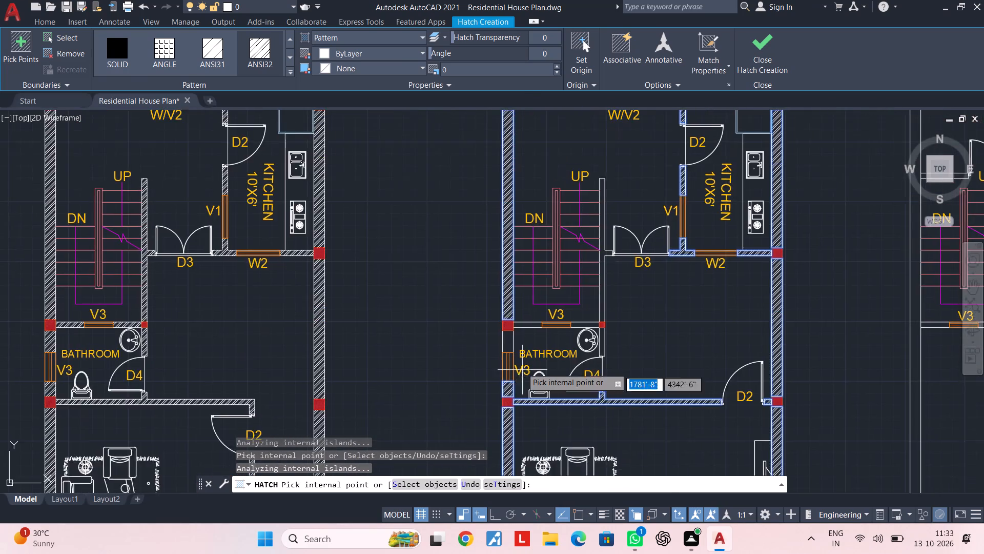
{"action": "scroll", "coordinate": [509, 345], "scroll_direction": "up", "scroll_amount": 3}
{"action": "left_click", "coordinate": [504, 343]}
Hatch the wall between the staircase and bathroom on both sides of window V3 in the second plan.
{"action": "scroll", "coordinate": [562, 322], "scroll_direction": "down", "scroll_amount": 3}
{"action": "middle_click_drag", "start_coordinate": [565, 321], "coordinate": [480, 345]}
{"action": "scroll", "coordinate": [489, 345], "scroll_direction": "up", "scroll_amount": 3}
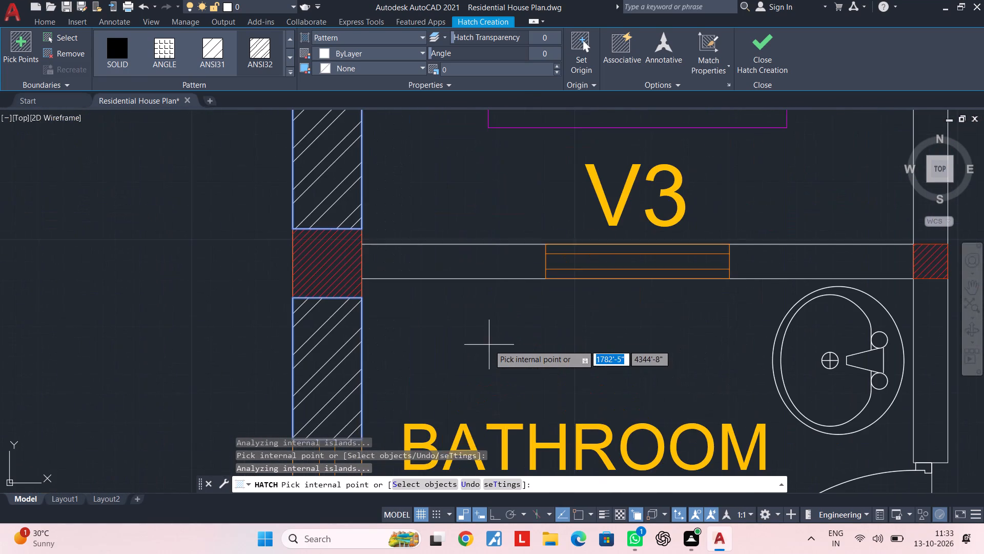
{"action": "left_click", "coordinate": [457, 242]}
{"action": "left_click", "coordinate": [461, 265]}
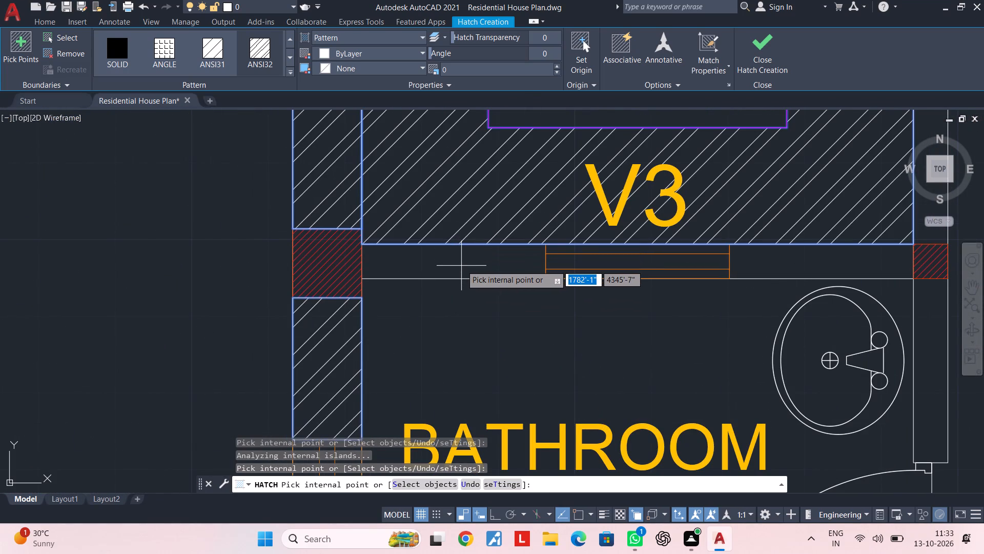
{"action": "middle_click_drag", "start_coordinate": [495, 269], "coordinate": [336, 281]}
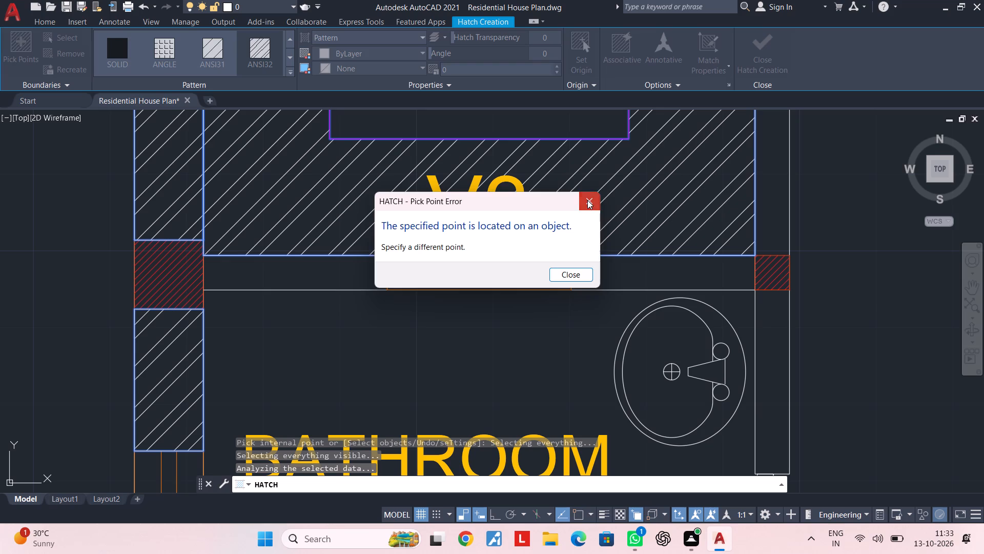
{"action": "left_click", "coordinate": [587, 200]}
{"action": "left_click", "coordinate": [357, 276]}
{"action": "left_click", "coordinate": [629, 272]}
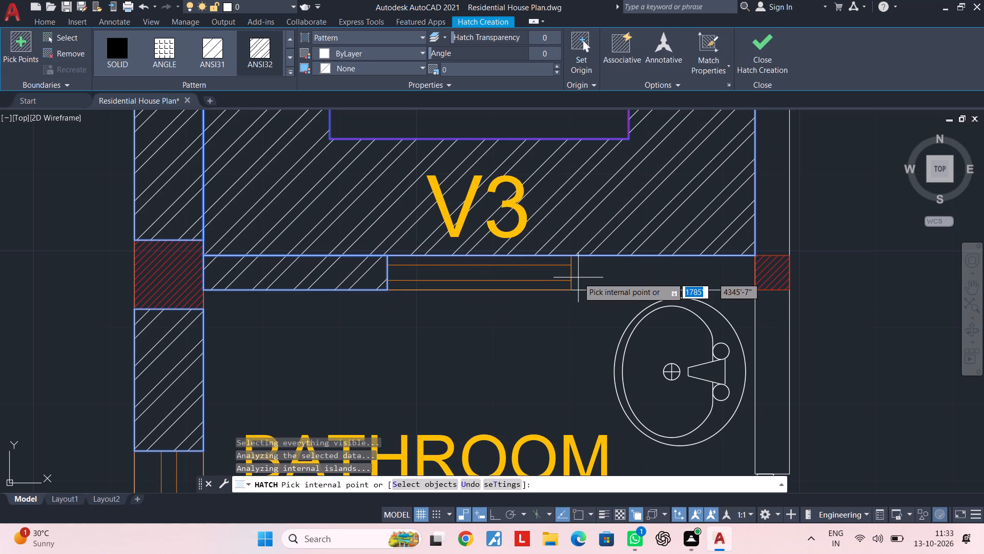
{"action": "key", "text": "Escape"}
{"action": "key", "text": "Escape"}
{"action": "key", "text": "Escape"}
Delete the stray hatch covering the second plan's staircase area.
{"action": "left_click", "coordinate": [639, 235]}
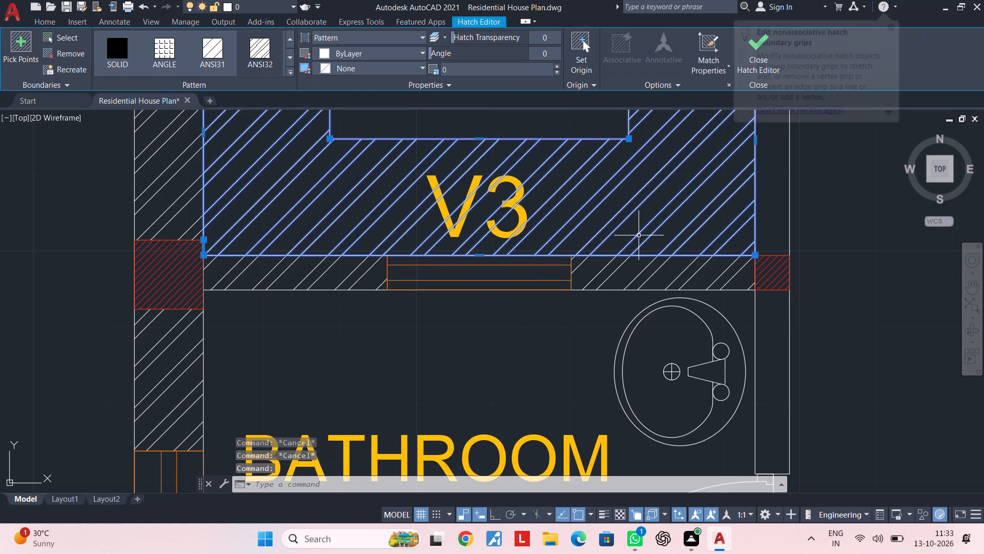
{"action": "key", "text": "Delete"}
Extend the two short wall lines between the staircase wall and door D3 to close the second plan's wall outline.
{"action": "scroll", "coordinate": [688, 247], "scroll_direction": "down", "scroll_amount": 3}
{"action": "middle_click_drag", "start_coordinate": [683, 252], "coordinate": [515, 370]}
{"action": "scroll", "coordinate": [561, 306], "scroll_direction": "up", "scroll_amount": 2}
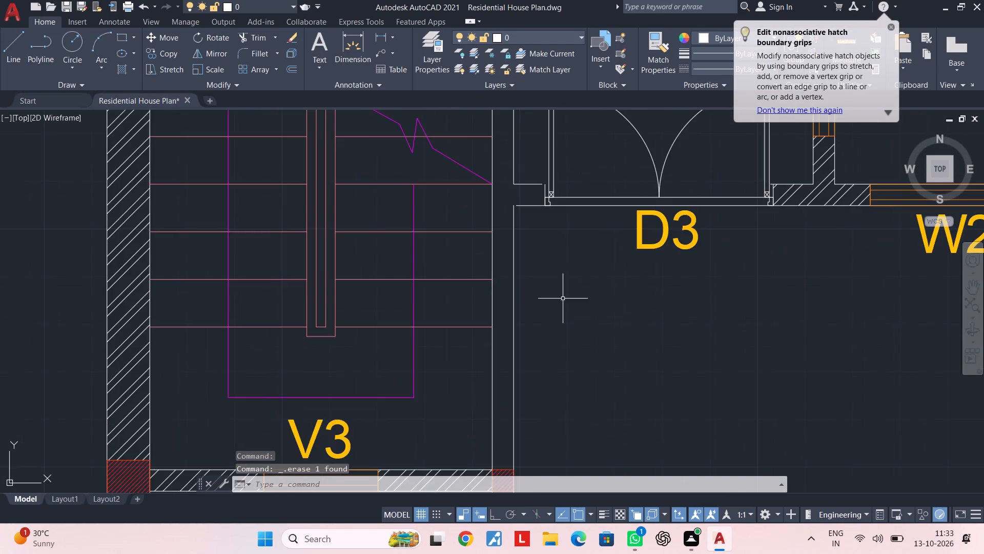
{"action": "scroll", "coordinate": [521, 214], "scroll_direction": "up", "scroll_amount": 2}
{"action": "middle_click_drag", "start_coordinate": [544, 219], "coordinate": [474, 351]}
{"action": "key", "text": "Escape"}
{"action": "type", "text": "EX"}
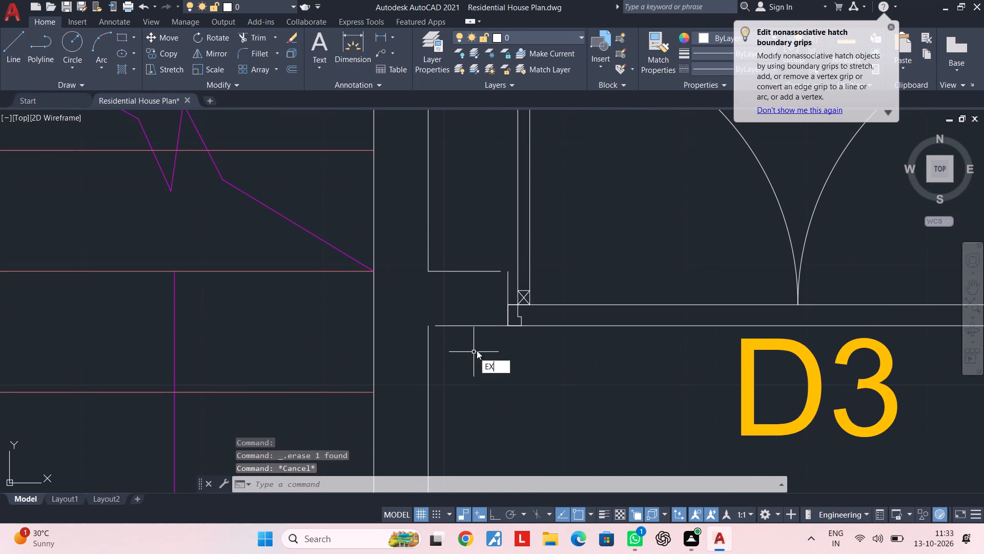
{"action": "key", "text": "space"}
{"action": "left_click", "coordinate": [488, 272]}
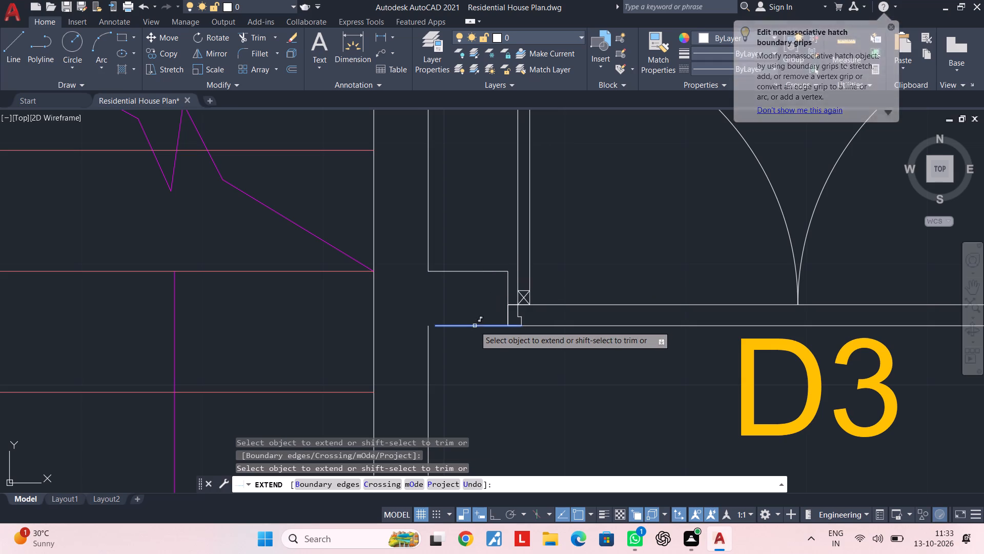
{"action": "left_click", "coordinate": [475, 326]}
{"action": "left_click", "coordinate": [447, 325]}
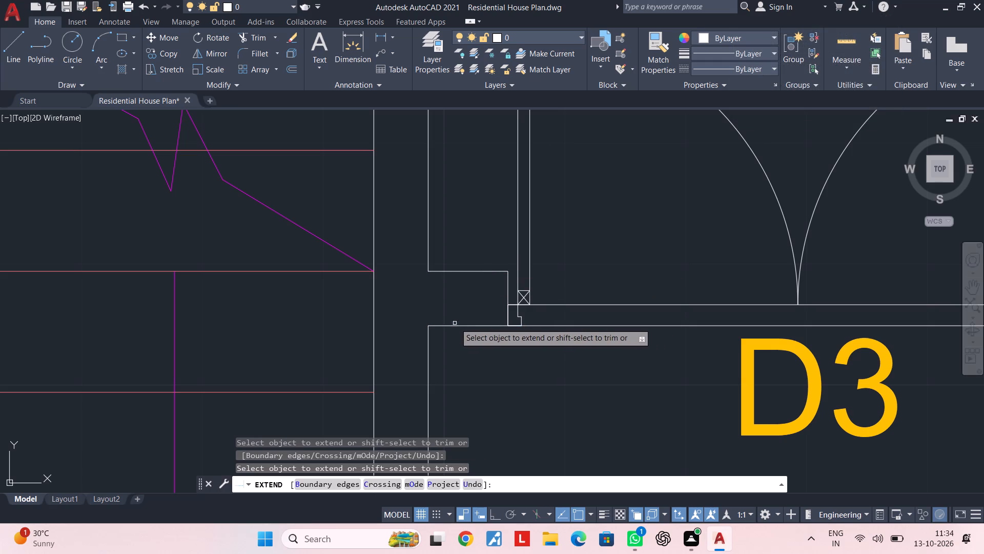
{"action": "key", "text": "Escape"}
{"action": "key", "text": "Escape"}
{"action": "key", "text": "Escape"}
{"action": "middle_click_drag", "start_coordinate": [491, 325], "coordinate": [471, 341]}
{"action": "key", "text": "Escape"}
{"action": "scroll", "coordinate": [412, 338], "scroll_direction": "down", "scroll_amount": 2}
{"action": "middle_click_drag", "start_coordinate": [418, 333], "coordinate": [443, 314]}
{"action": "key", "text": "Escape"}
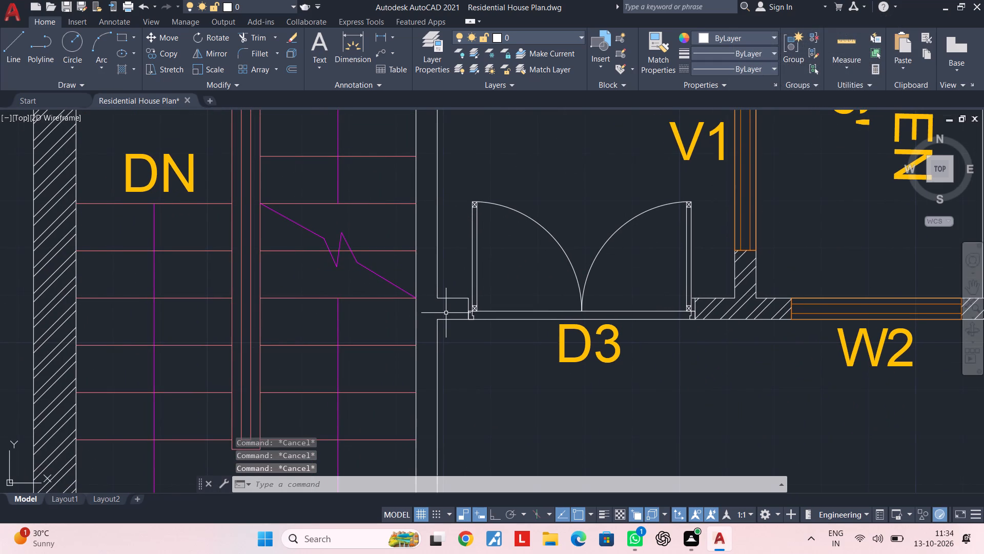
Hatch the wall beside the second plan's staircase together with the short stub at door D3.
{"action": "type", "text": "H"}
{"action": "key", "text": "space"}
{"action": "left_click", "coordinate": [426, 325]}
Hatch the bathroom wall segment between the small column and door D4 in the second plan.
{"action": "scroll", "coordinate": [426, 325], "scroll_direction": "down", "scroll_amount": 3}
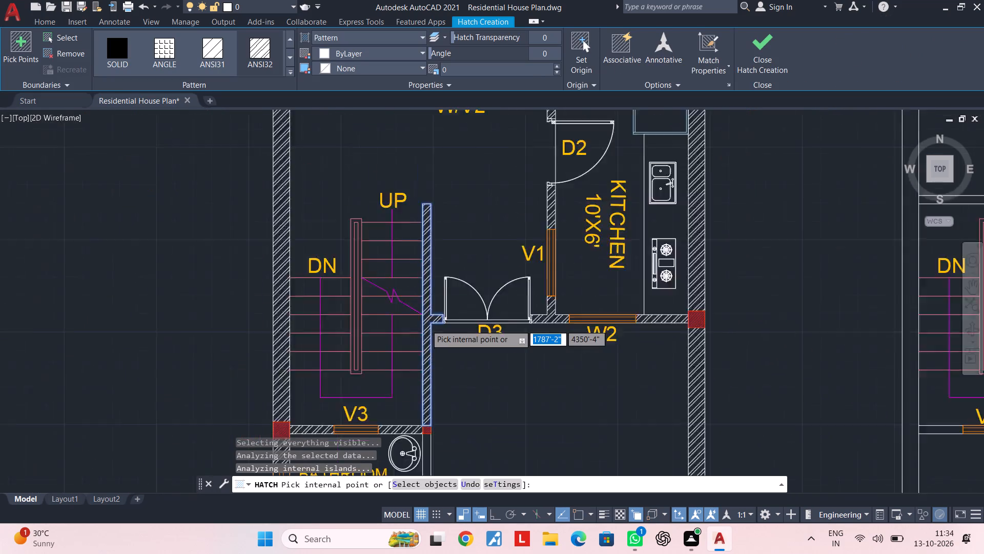
{"action": "scroll", "coordinate": [426, 325], "scroll_direction": "down", "scroll_amount": 1}
{"action": "scroll", "coordinate": [421, 373], "scroll_direction": "up", "scroll_amount": 3}
{"action": "scroll", "coordinate": [421, 373], "scroll_direction": "down", "scroll_amount": 2}
{"action": "middle_click_drag", "start_coordinate": [463, 374], "coordinate": [492, 340]}
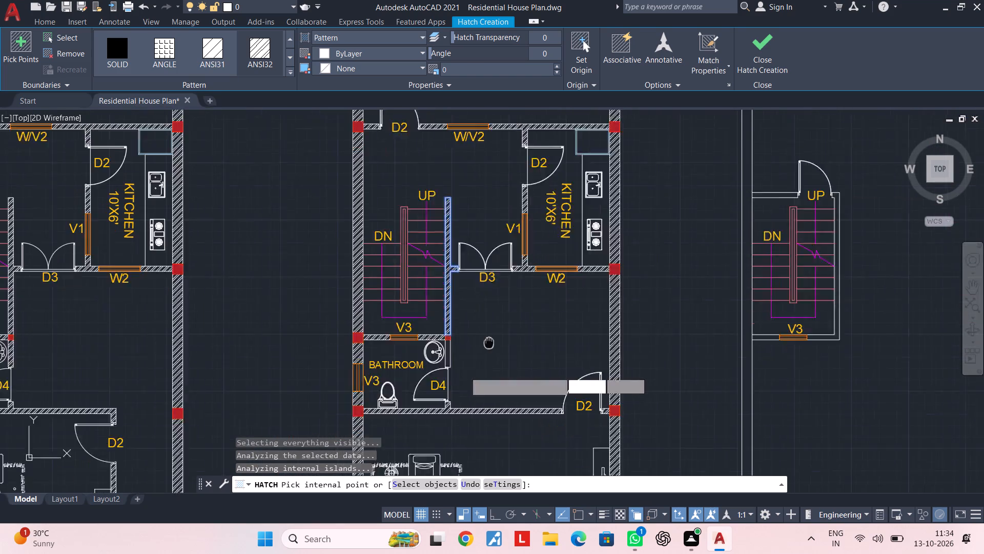
{"action": "middle_click_drag", "start_coordinate": [492, 340], "coordinate": [508, 322]}
{"action": "scroll", "coordinate": [470, 324], "scroll_direction": "up", "scroll_amount": 3}
{"action": "left_click", "coordinate": [462, 328]}
{"action": "scroll", "coordinate": [536, 333], "scroll_direction": "down", "scroll_amount": 3}
{"action": "middle_click_drag", "start_coordinate": [566, 337], "coordinate": [565, 274]}
{"action": "scroll", "coordinate": [611, 266], "scroll_direction": "down", "scroll_amount": 1}
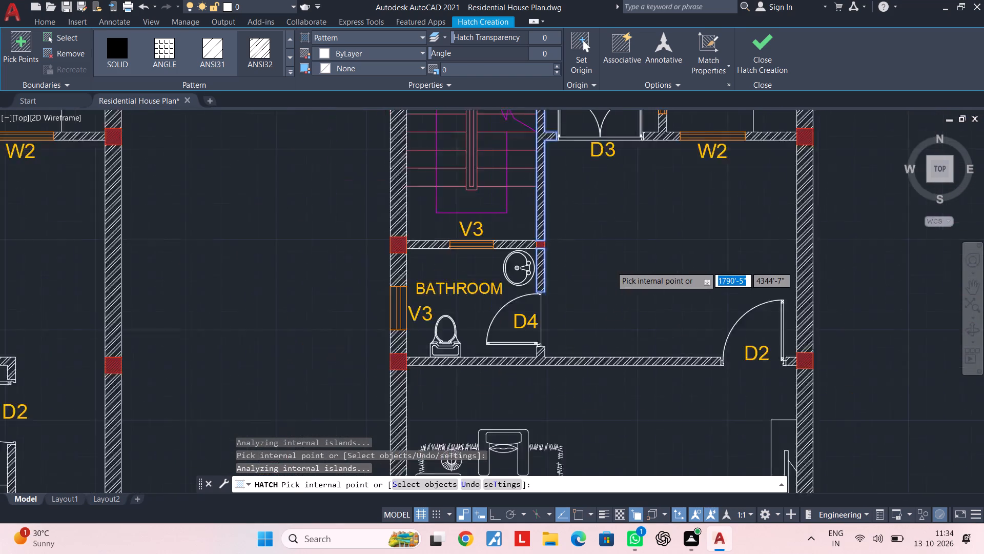
{"action": "scroll", "coordinate": [611, 266], "scroll_direction": "down", "scroll_amount": 1}
{"action": "middle_click_drag", "start_coordinate": [611, 266], "coordinate": [523, 332]}
{"action": "key", "text": "Escape"}
{"action": "key", "text": "Escape"}
Save the drawing with the second plan's wall hatching.
{"action": "middle_click_drag", "start_coordinate": [532, 309], "coordinate": [519, 447]}
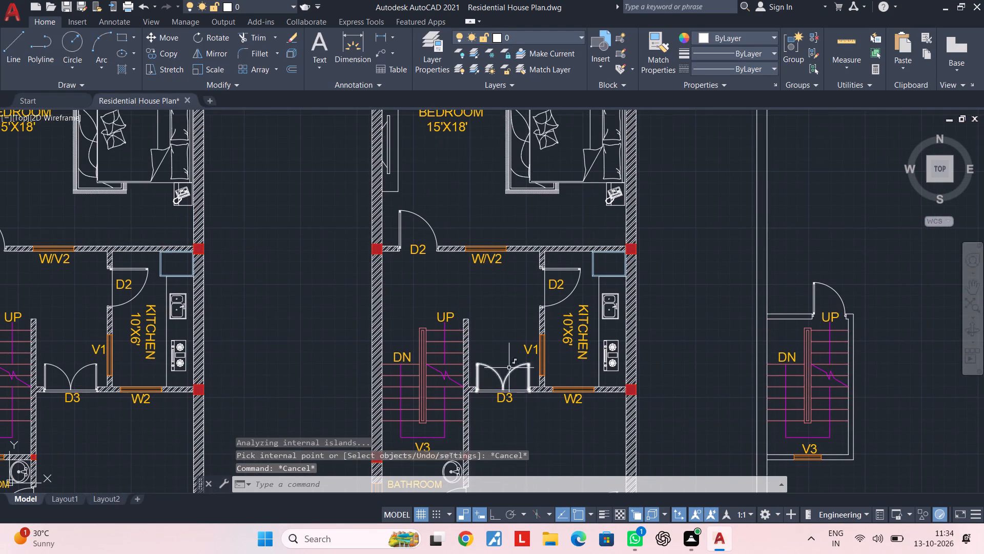
{"action": "scroll", "coordinate": [493, 327], "scroll_direction": "down", "scroll_amount": 2}
{"action": "middle_click_drag", "start_coordinate": [493, 327], "coordinate": [458, 263]}
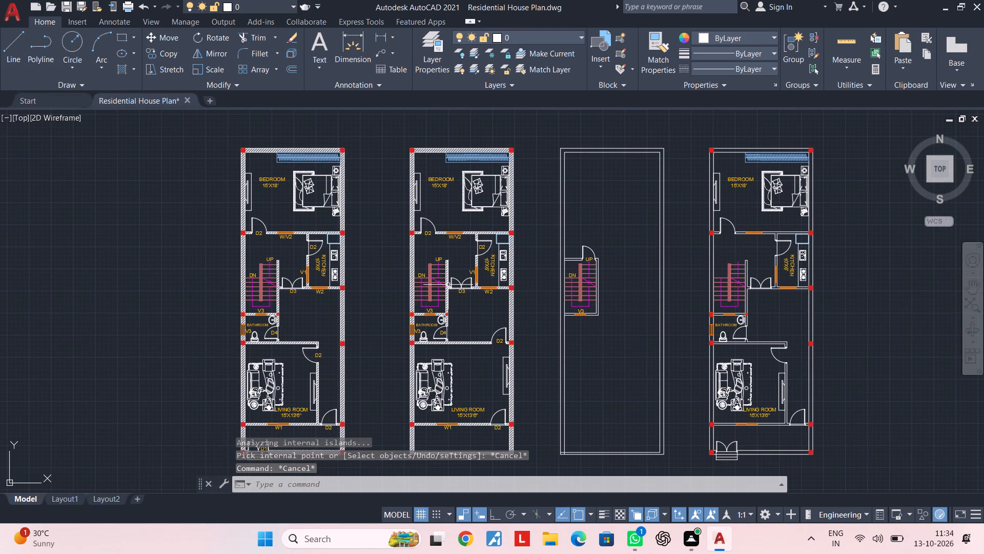
{"action": "key", "text": "ctrl+s"}
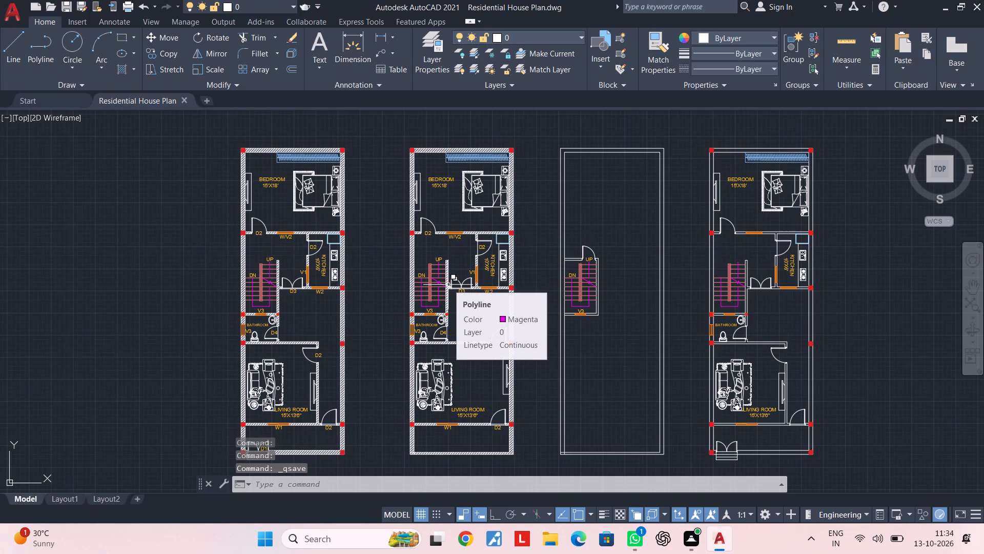
{"action": "key", "text": "Escape"}
{"action": "key", "text": "Escape"}
Hatch the entire exterior wall outline of the third plan with ANSI32.
{"action": "middle_click_drag", "start_coordinate": [583, 323], "coordinate": [447, 326]}
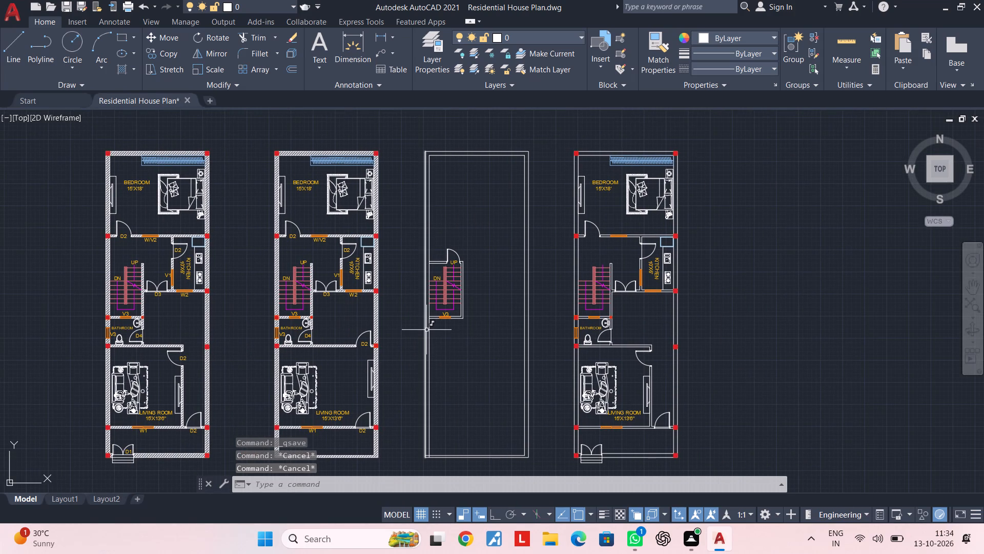
{"action": "key", "text": "h"}
{"action": "key", "text": "space"}
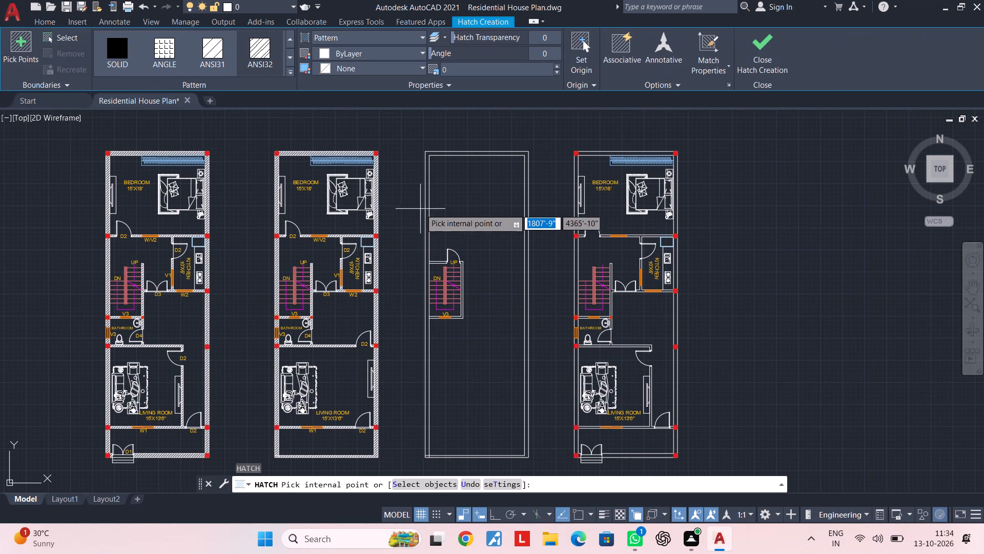
{"action": "scroll", "coordinate": [428, 171], "scroll_direction": "up", "scroll_amount": 4}
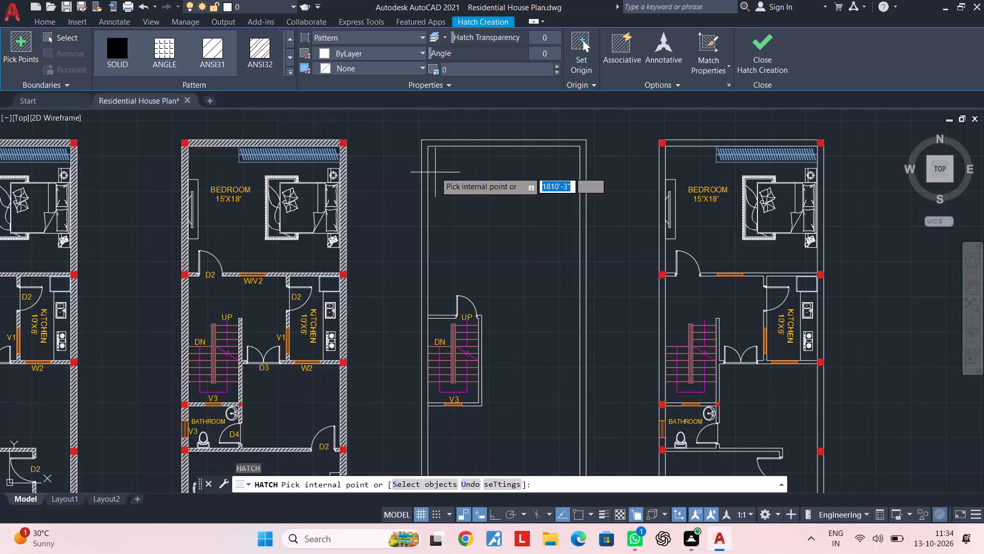
{"action": "scroll", "coordinate": [421, 174], "scroll_direction": "up", "scroll_amount": 3}
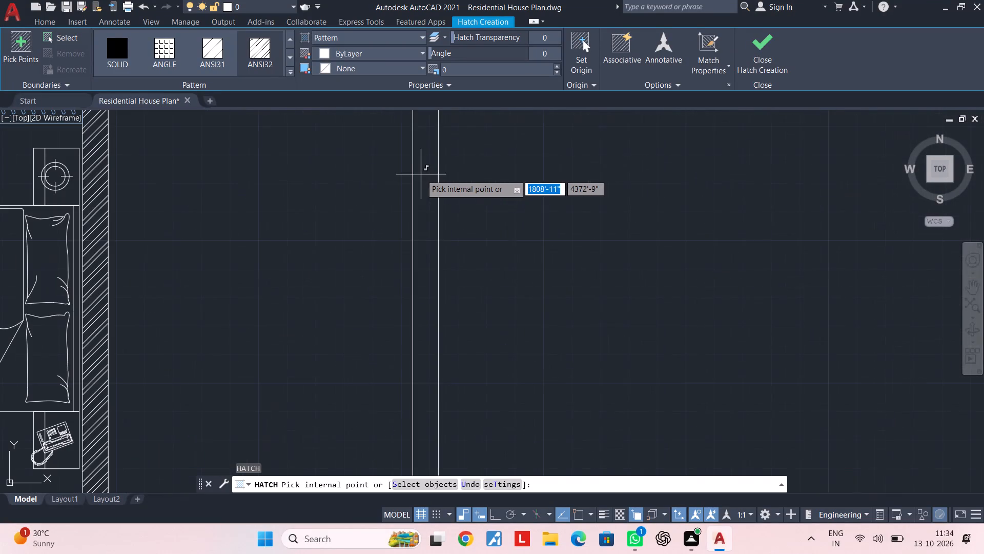
{"action": "left_click", "coordinate": [421, 194]}
{"action": "scroll", "coordinate": [421, 194], "scroll_direction": "down", "scroll_amount": 3}
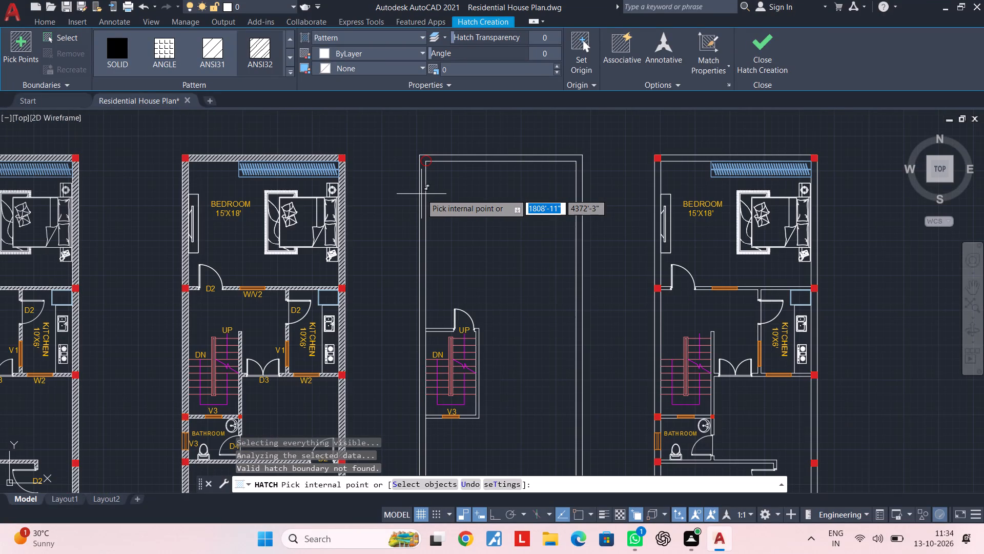
{"action": "left_click", "coordinate": [421, 194]}
{"action": "scroll", "coordinate": [421, 194], "scroll_direction": "down", "scroll_amount": 2}
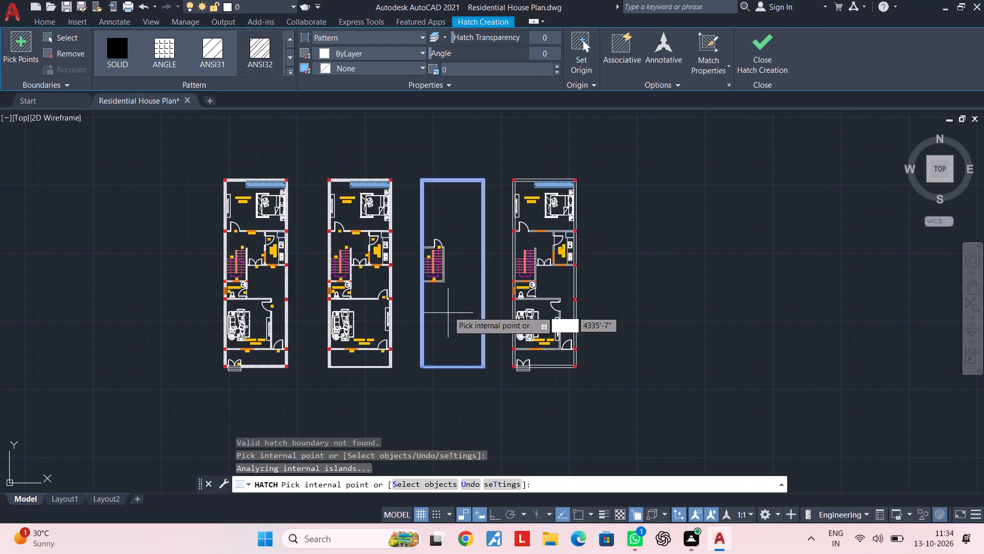
Hatch the third plan's staircase room walls on both sides of window V3 and of the door.
{"action": "scroll", "coordinate": [421, 284], "scroll_direction": "up", "scroll_amount": 8}
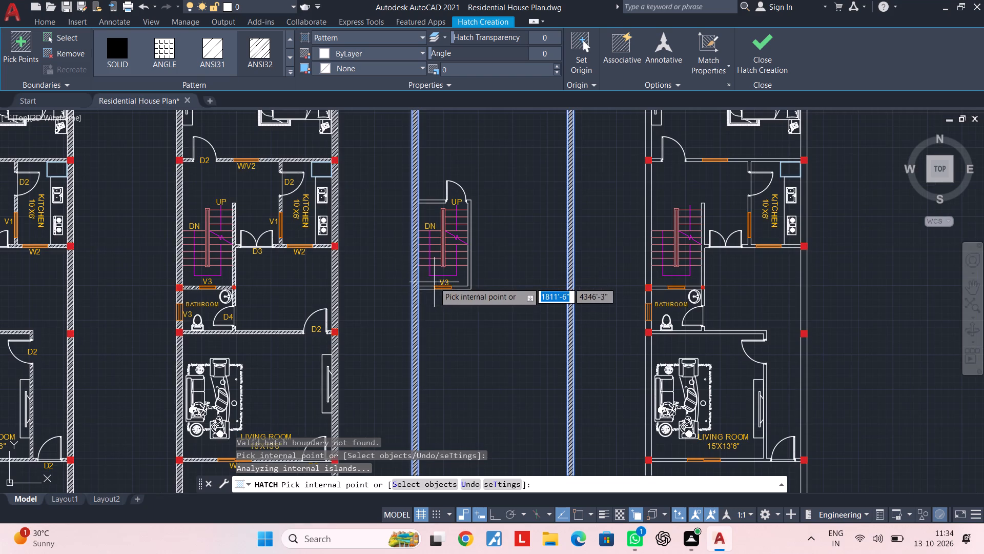
{"action": "scroll", "coordinate": [424, 284], "scroll_direction": "up", "scroll_amount": 6}
{"action": "left_click", "coordinate": [410, 303]}
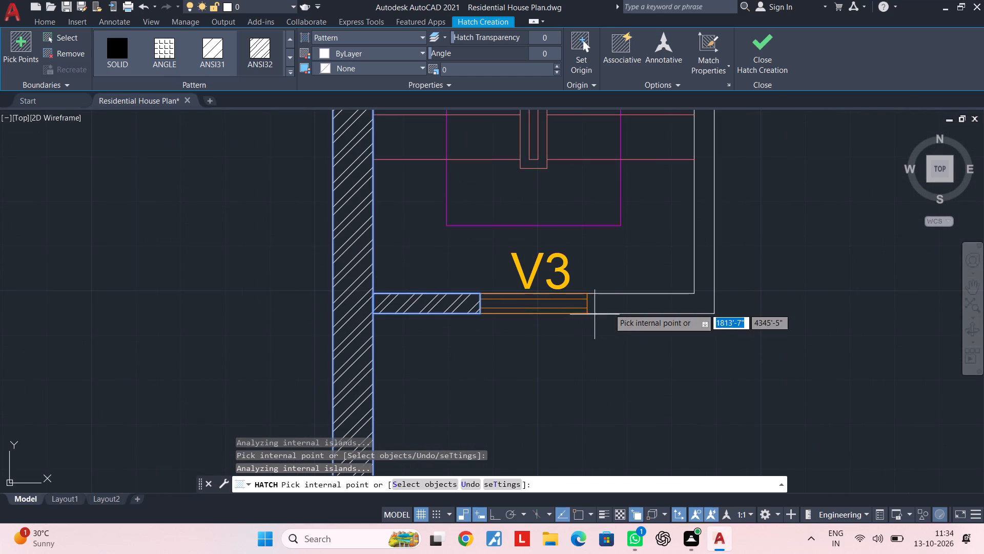
{"action": "left_click", "coordinate": [616, 303]}
{"action": "scroll", "coordinate": [617, 305], "scroll_direction": "down", "scroll_amount": 2}
{"action": "middle_click_drag", "start_coordinate": [621, 301], "coordinate": [609, 524]}
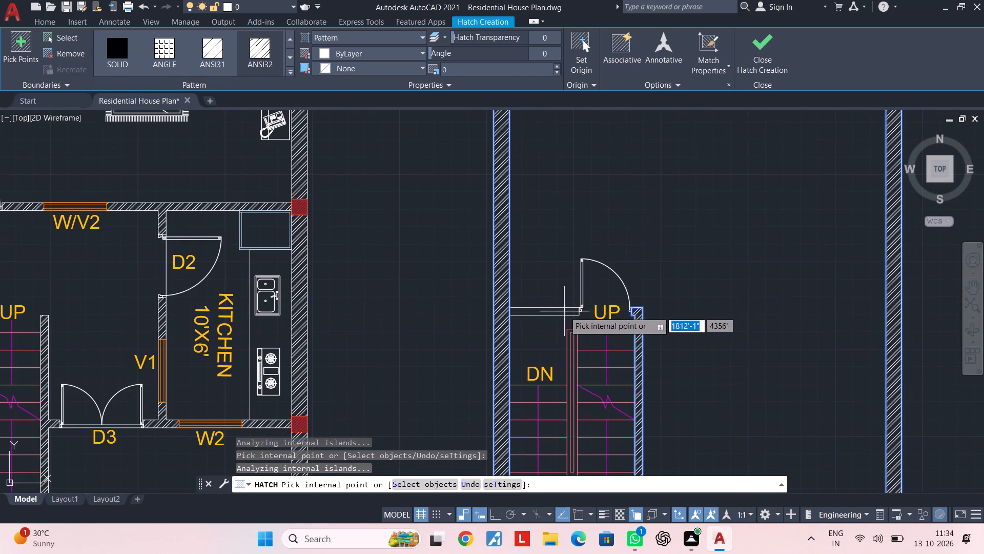
{"action": "scroll", "coordinate": [563, 311], "scroll_direction": "up", "scroll_amount": 3}
{"action": "left_click", "coordinate": [557, 313]}
{"action": "scroll", "coordinate": [556, 313], "scroll_direction": "down", "scroll_amount": 4}
{"action": "middle_click_drag", "start_coordinate": [627, 320], "coordinate": [585, 255]}
{"action": "key", "text": "Escape"}
{"action": "key", "text": "Escape"}
{"action": "key", "text": "Escape"}
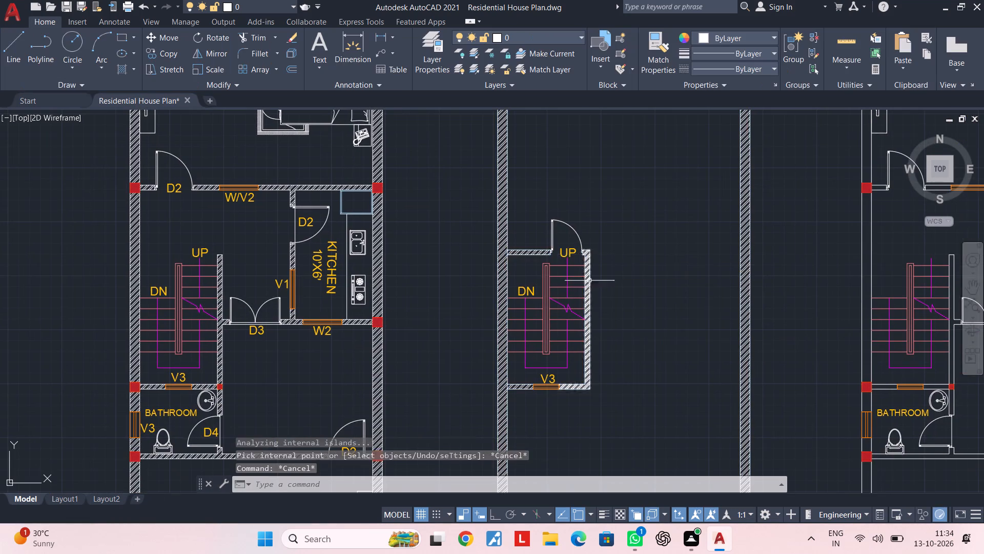
Save the drawing with the third plan's wall hatching.
{"action": "middle_click_drag", "start_coordinate": [563, 267], "coordinate": [505, 220]}
{"action": "middle_click_drag", "start_coordinate": [564, 257], "coordinate": [461, 246]}
{"action": "key", "text": "Escape"}
{"action": "key", "text": "ctrl+s"}
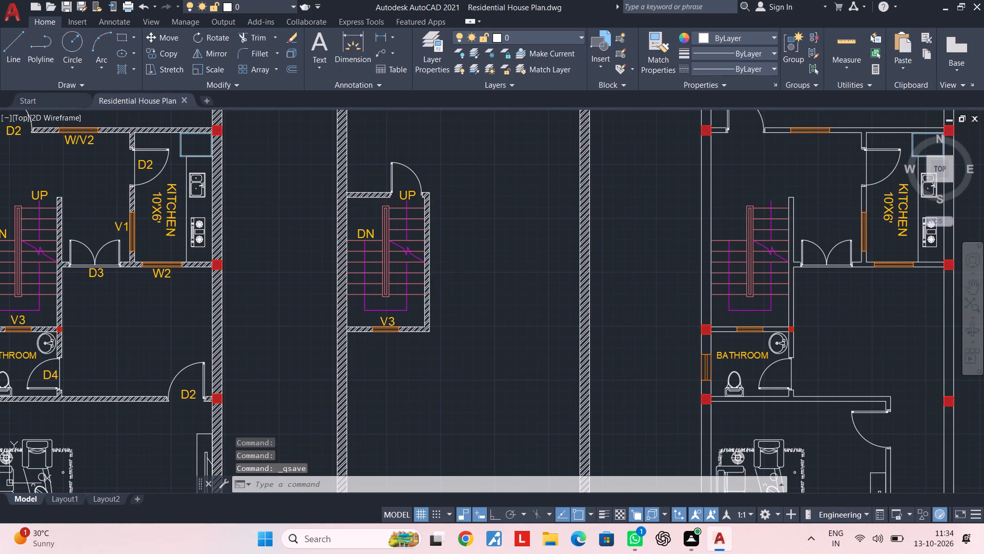
{"action": "key", "text": "ctrl+s"}
Examine the plans overall and the first plan's hatched walls around the kitchen.
{"action": "scroll", "coordinate": [469, 267], "scroll_direction": "down", "scroll_amount": 3}
{"action": "middle_click_drag", "start_coordinate": [469, 268], "coordinate": [395, 269]}
{"action": "key", "text": "Escape"}
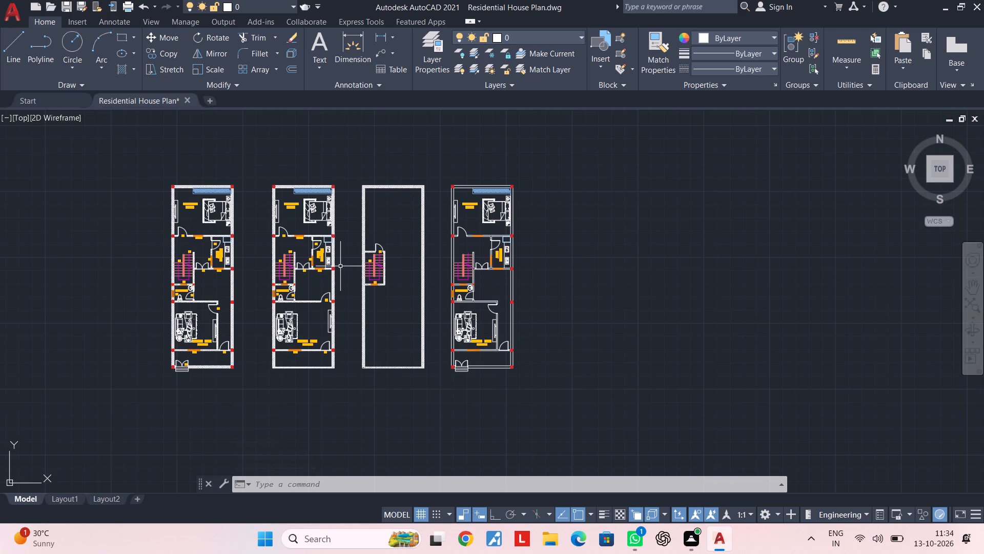
{"action": "key", "text": "Escape"}
{"action": "key", "text": "Escape"}
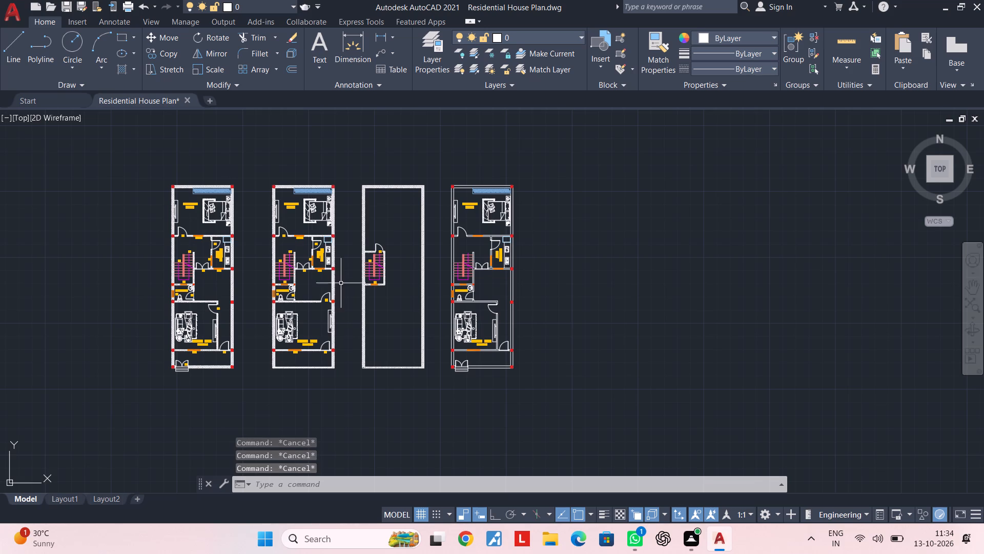
{"action": "scroll", "coordinate": [306, 248], "scroll_direction": "up", "scroll_amount": 2}
{"action": "middle_click_drag", "start_coordinate": [223, 271], "coordinate": [411, 280]}
{"action": "middle_click_drag", "start_coordinate": [248, 278], "coordinate": [398, 278]}
{"action": "scroll", "coordinate": [387, 270], "scroll_direction": "up", "scroll_amount": 2}
{"action": "middle_click_drag", "start_coordinate": [480, 294], "coordinate": [404, 347]}
{"action": "scroll", "coordinate": [441, 323], "scroll_direction": "up", "scroll_amount": 1}
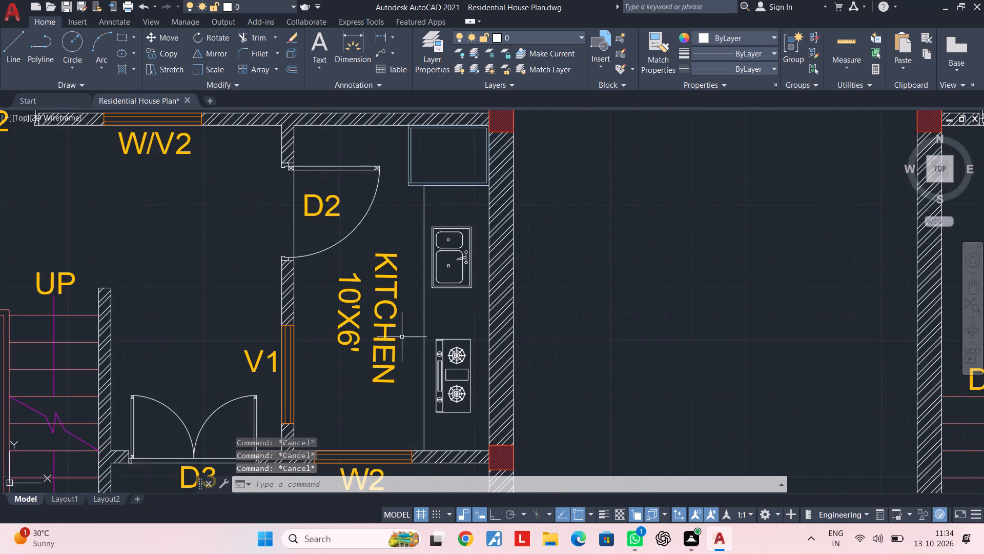
Examine the hatched walls of the first and second plans from the bedrooms down to the front entrance for unfilled areas.
{"action": "scroll", "coordinate": [387, 288], "scroll_direction": "up", "scroll_amount": 1}
{"action": "middle_click_drag", "start_coordinate": [359, 318], "coordinate": [350, 362]}
{"action": "key", "text": "Escape"}
{"action": "scroll", "coordinate": [395, 267], "scroll_direction": "down", "scroll_amount": 2}
{"action": "middle_click_drag", "start_coordinate": [396, 268], "coordinate": [365, 238]}
{"action": "scroll", "coordinate": [648, 299], "scroll_direction": "down", "scroll_amount": 1}
{"action": "middle_click_drag", "start_coordinate": [685, 295], "coordinate": [394, 245]}
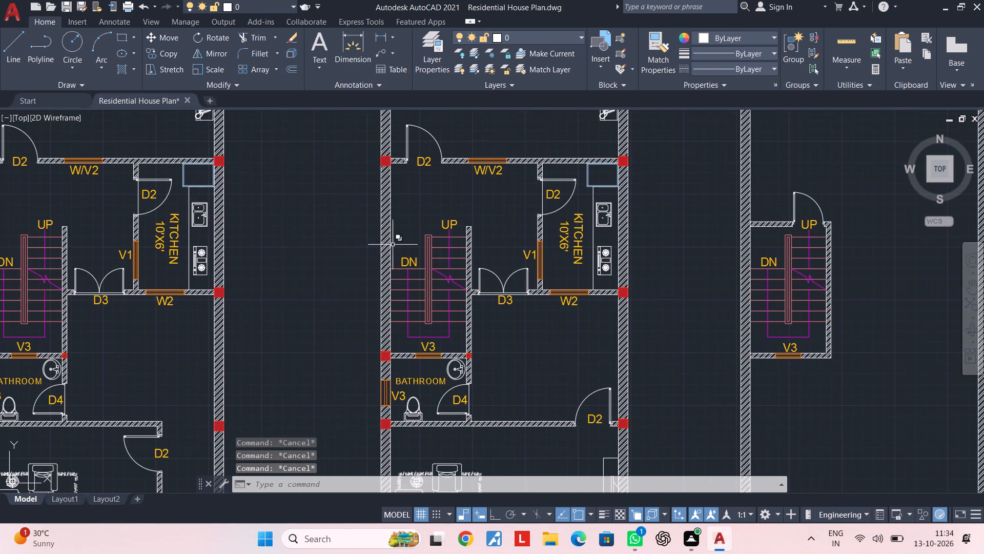
{"action": "middle_click_drag", "start_coordinate": [551, 368], "coordinate": [546, 286]}
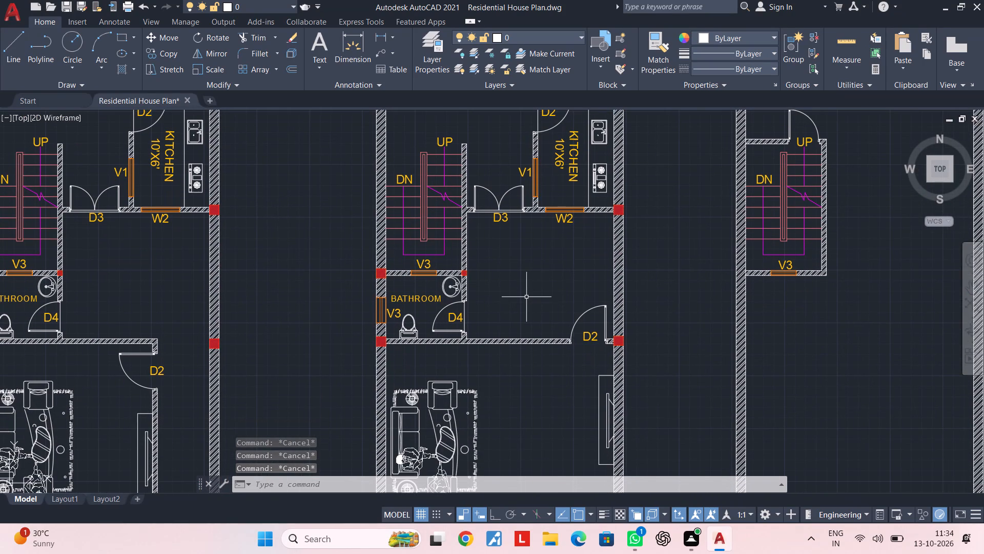
{"action": "middle_click_drag", "start_coordinate": [518, 294], "coordinate": [521, 372]}
{"action": "middle_click_drag", "start_coordinate": [488, 350], "coordinate": [506, 429]}
{"action": "middle_click_drag", "start_coordinate": [515, 290], "coordinate": [517, 355]}
{"action": "middle_click_drag", "start_coordinate": [452, 345], "coordinate": [538, 328]}
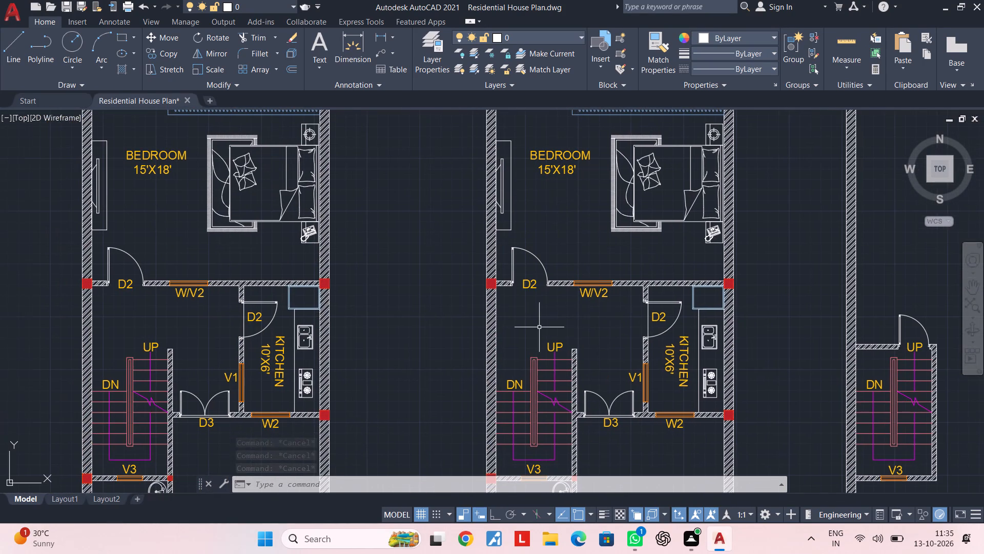
{"action": "key", "text": "Escape"}
{"action": "key", "text": "Escape"}
{"action": "key", "text": "Escape"}
{"action": "key", "text": "Escape"}
{"action": "key", "text": "Escape"}
{"action": "key", "text": "Escape"}
{"action": "key", "text": "Escape"}
{"action": "key", "text": "Escape"}
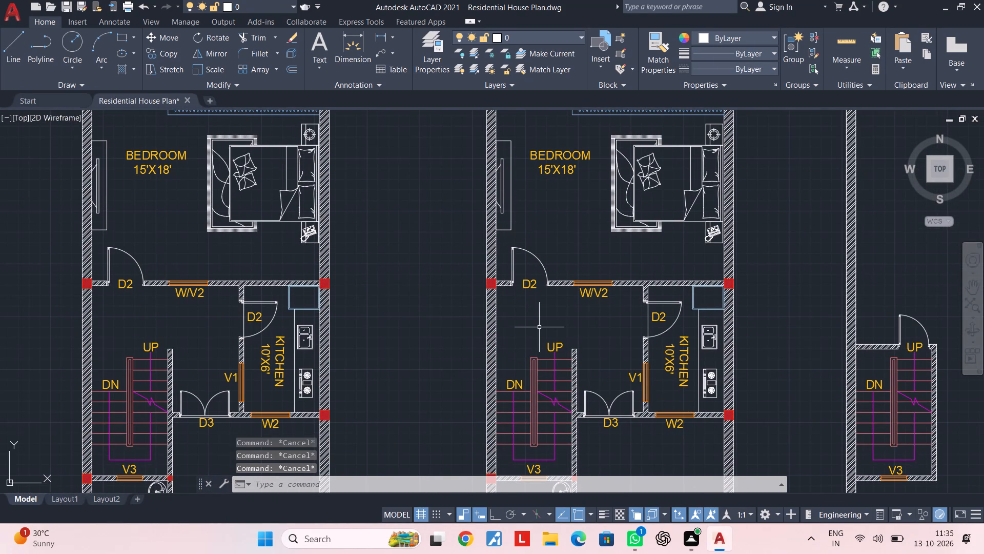
{"action": "middle_click_drag", "start_coordinate": [594, 343], "coordinate": [594, 342]}
{"action": "middle_click_drag", "start_coordinate": [594, 342], "coordinate": [592, 298]}
{"action": "scroll", "coordinate": [593, 293], "scroll_direction": "down", "scroll_amount": 2}
{"action": "middle_click_drag", "start_coordinate": [595, 308], "coordinate": [595, 286]}
{"action": "middle_click_drag", "start_coordinate": [601, 325], "coordinate": [598, 299]}
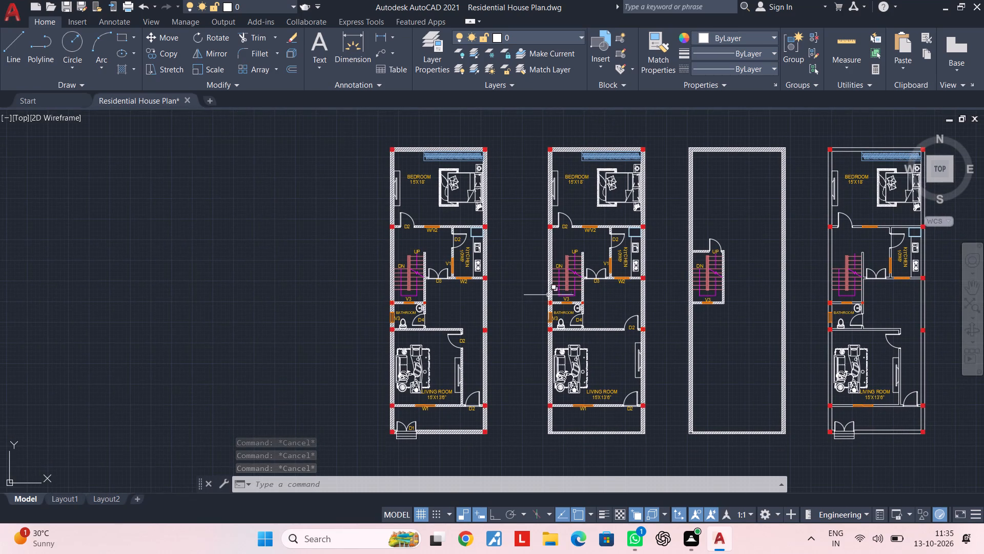
{"action": "middle_click_drag", "start_coordinate": [520, 257], "coordinate": [521, 295]}
{"action": "key", "text": "Escape"}
{"action": "key", "text": "Escape"}
{"action": "key", "text": "Escape"}
{"action": "key", "text": "Escape"}
{"action": "middle_click_drag", "start_coordinate": [558, 252], "coordinate": [531, 287]}
{"action": "key", "text": "Escape"}
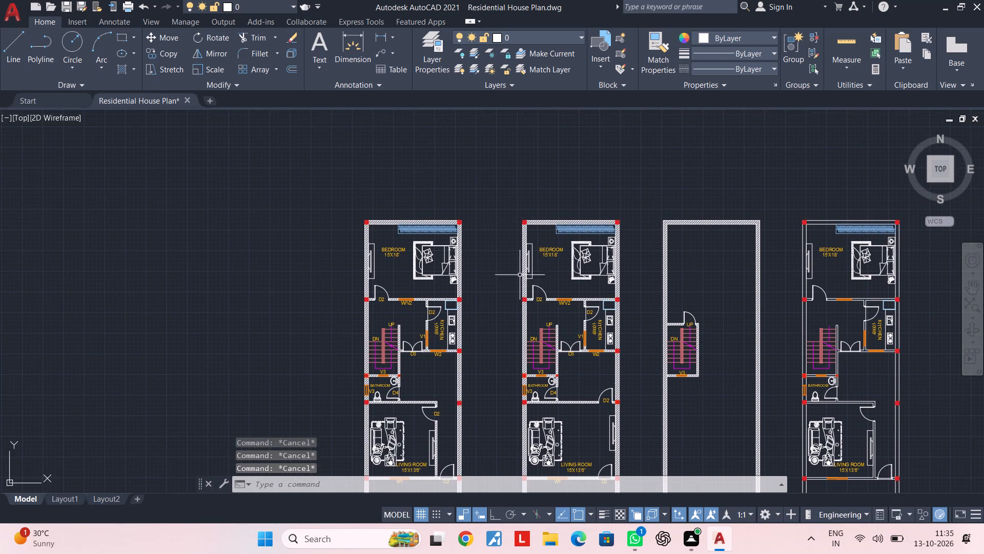
{"action": "middle_click_drag", "start_coordinate": [520, 275], "coordinate": [505, 215]}
{"action": "key", "text": "Escape"}
{"action": "middle_click_drag", "start_coordinate": [484, 320], "coordinate": [467, 261]}
{"action": "scroll", "coordinate": [402, 374], "scroll_direction": "up", "scroll_amount": 2}
{"action": "middle_click_drag", "start_coordinate": [401, 375], "coordinate": [397, 346]}
{"action": "key", "text": "Escape"}
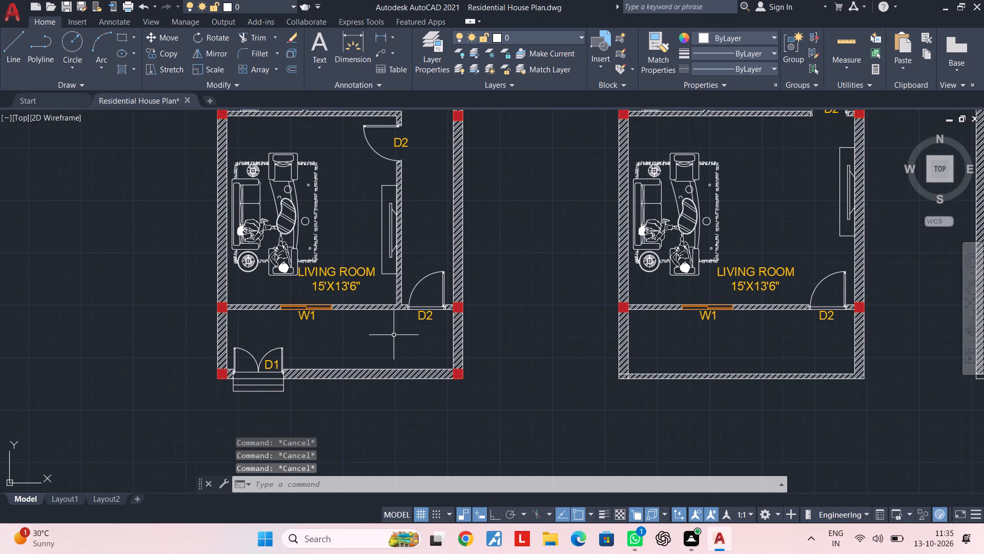
{"action": "key", "text": "Escape"}
{"action": "key", "text": "Escape"}
{"action": "middle_click_drag", "start_coordinate": [521, 403], "coordinate": [506, 320]}
{"action": "key", "text": "Escape"}
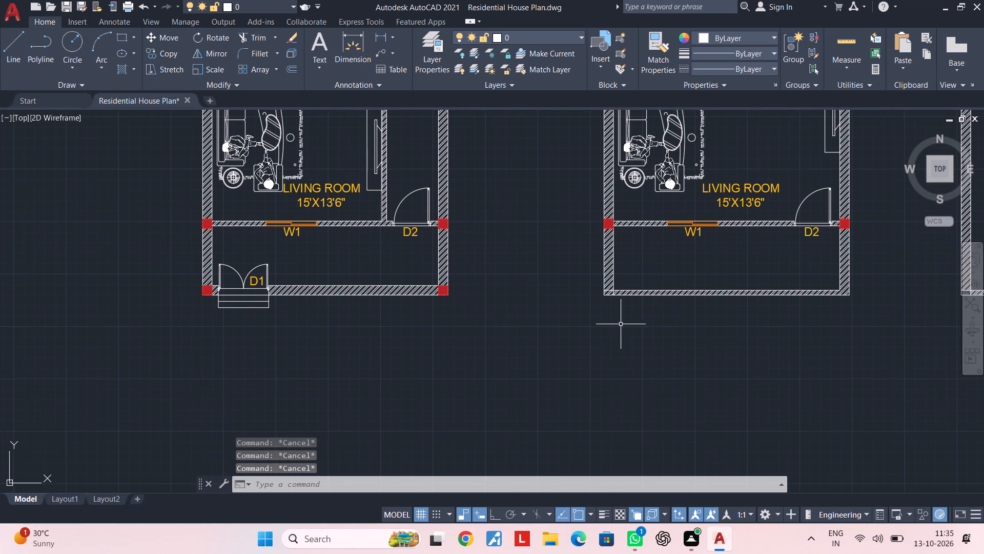
Hatch the unfilled bottom-left corner of the third plan's exterior wall.
{"action": "middle_click_drag", "start_coordinate": [621, 324], "coordinate": [491, 336]}
{"action": "middle_click_drag", "start_coordinate": [672, 334], "coordinate": [345, 352]}
{"action": "scroll", "coordinate": [490, 363], "scroll_direction": "down", "scroll_amount": 1}
{"action": "middle_click_drag", "start_coordinate": [490, 363], "coordinate": [458, 370]}
{"action": "scroll", "coordinate": [487, 344], "scroll_direction": "up", "scroll_amount": 3}
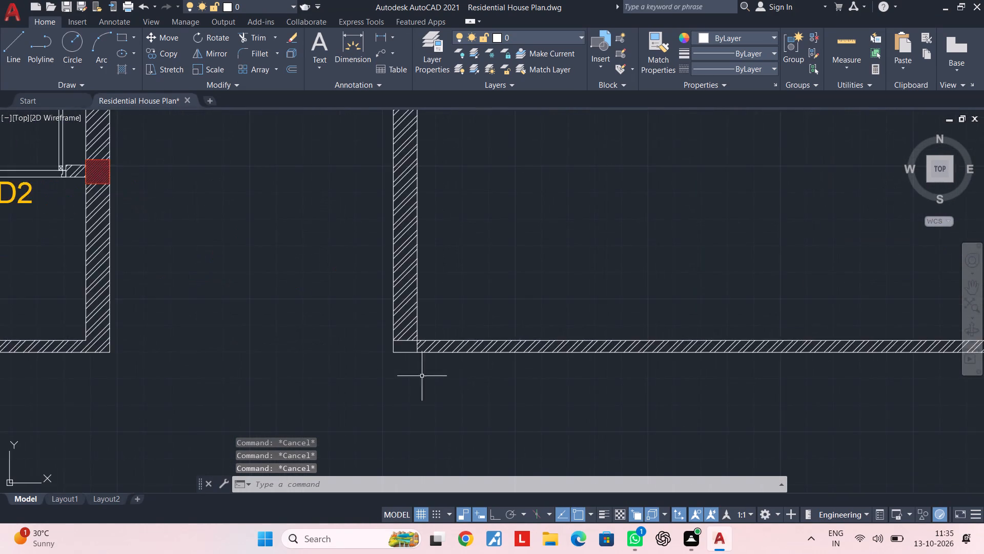
{"action": "scroll", "coordinate": [399, 367], "scroll_direction": "up", "scroll_amount": 2}
{"action": "middle_click_drag", "start_coordinate": [394, 350], "coordinate": [392, 390]}
{"action": "key", "text": "Escape"}
{"action": "key", "text": "Escape"}
{"action": "type", "text": "H"}
{"action": "key", "text": "space"}
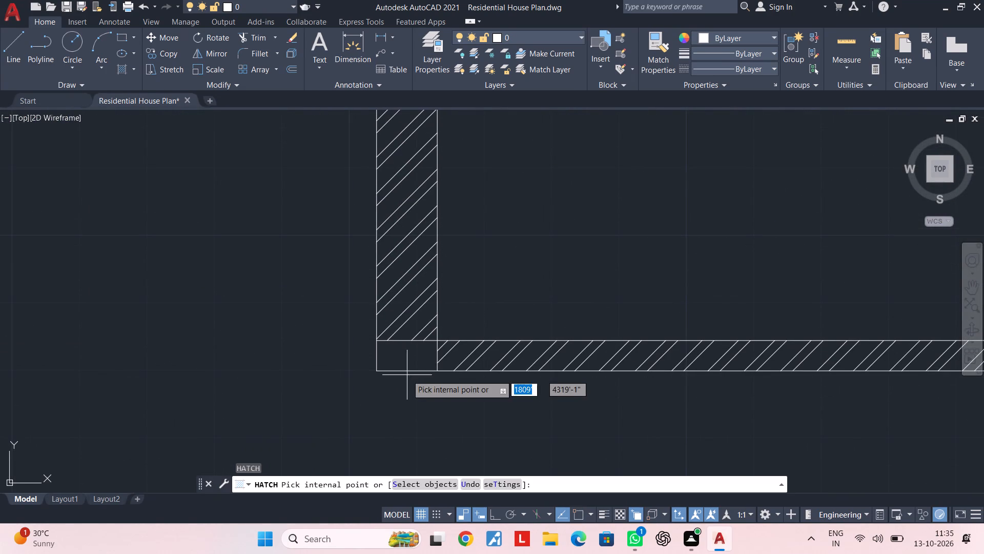
{"action": "left_click", "coordinate": [417, 360]}
{"action": "key", "text": "Escape"}
Extend the fourth plan's wall lines beside the double door near the stairs to the door jamb and the stair wall.
{"action": "scroll", "coordinate": [487, 377], "scroll_direction": "down", "scroll_amount": 2}
{"action": "middle_click_drag", "start_coordinate": [501, 379], "coordinate": [292, 381]}
{"action": "scroll", "coordinate": [430, 389], "scroll_direction": "down", "scroll_amount": 1}
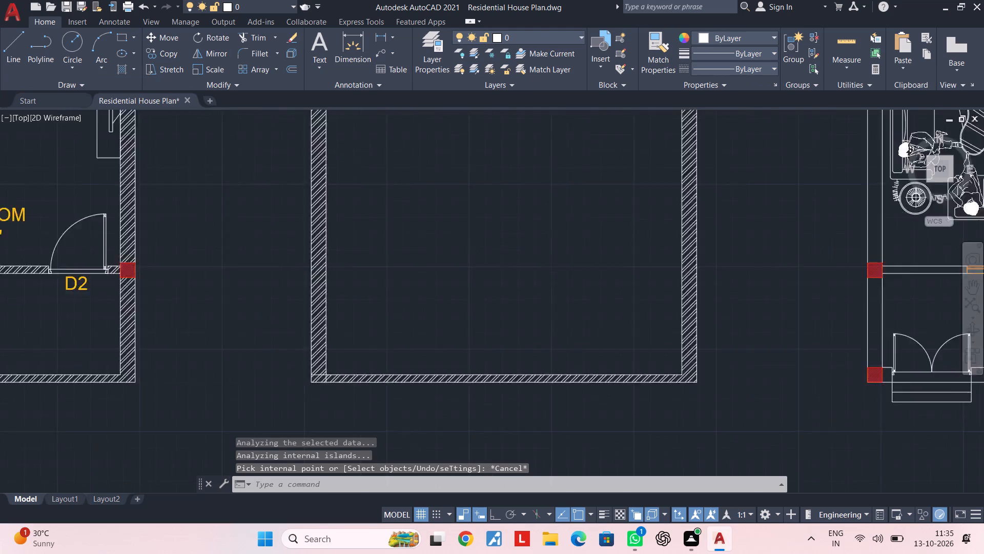
{"action": "scroll", "coordinate": [430, 389], "scroll_direction": "down", "scroll_amount": 1}
{"action": "middle_click_drag", "start_coordinate": [431, 389], "coordinate": [490, 388]}
{"action": "middle_click_drag", "start_coordinate": [456, 348], "coordinate": [401, 407]}
{"action": "middle_click_drag", "start_coordinate": [477, 298], "coordinate": [415, 332]}
{"action": "middle_click_drag", "start_coordinate": [476, 289], "coordinate": [381, 275]}
{"action": "key", "text": "Escape"}
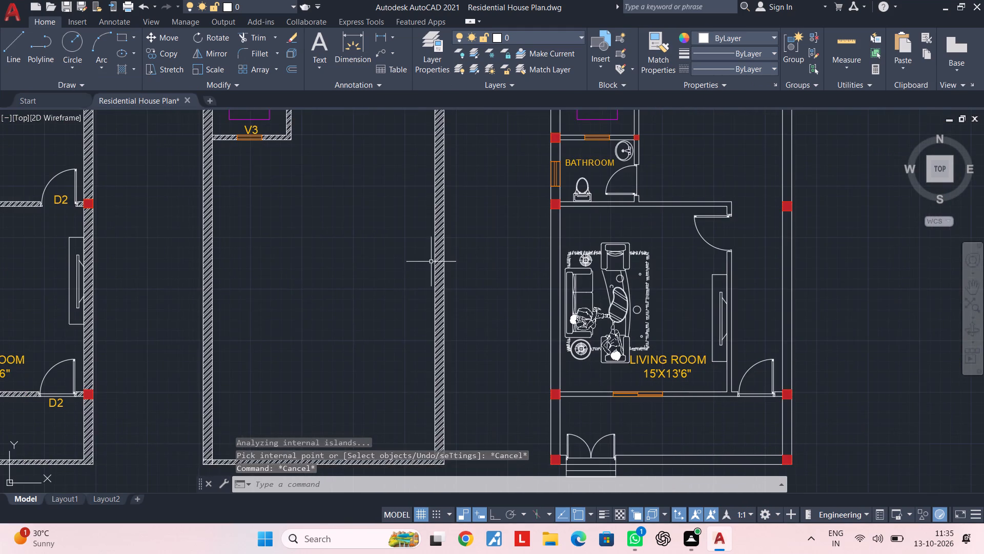
{"action": "key", "text": "Escape"}
{"action": "middle_click_drag", "start_coordinate": [465, 261], "coordinate": [390, 282]}
{"action": "key", "text": "Escape"}
{"action": "middle_click_drag", "start_coordinate": [547, 164], "coordinate": [481, 331]}
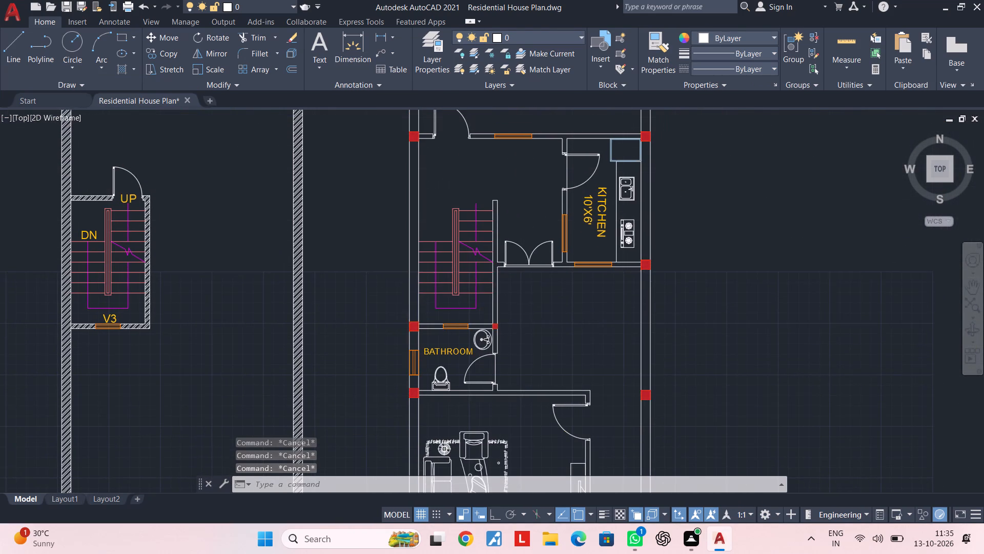
{"action": "scroll", "coordinate": [526, 255], "scroll_direction": "up", "scroll_amount": 5}
{"action": "middle_click_drag", "start_coordinate": [407, 300], "coordinate": [453, 304]}
{"action": "type", "text": "EX"}
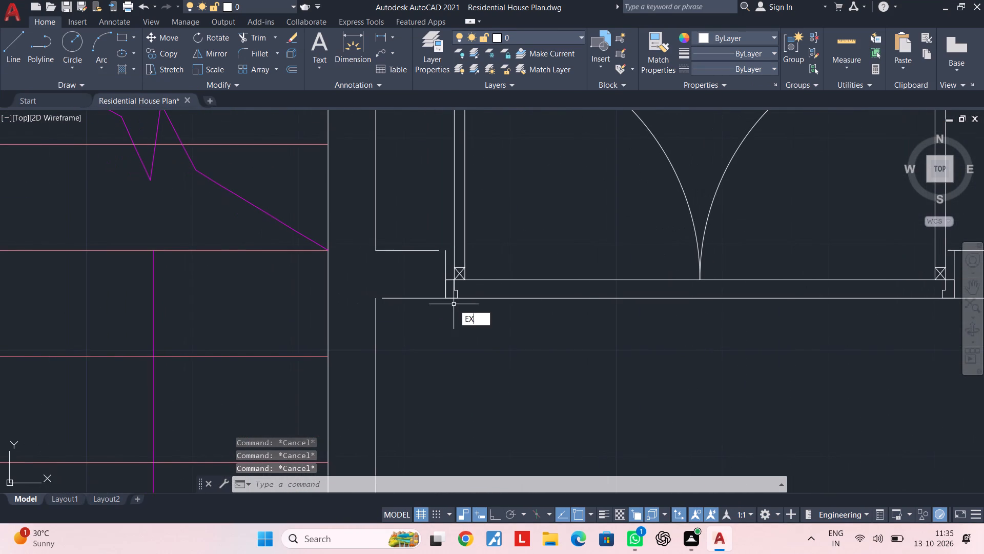
{"action": "key", "text": "space"}
{"action": "left_click", "coordinate": [421, 316]}
{"action": "left_click", "coordinate": [421, 208]}
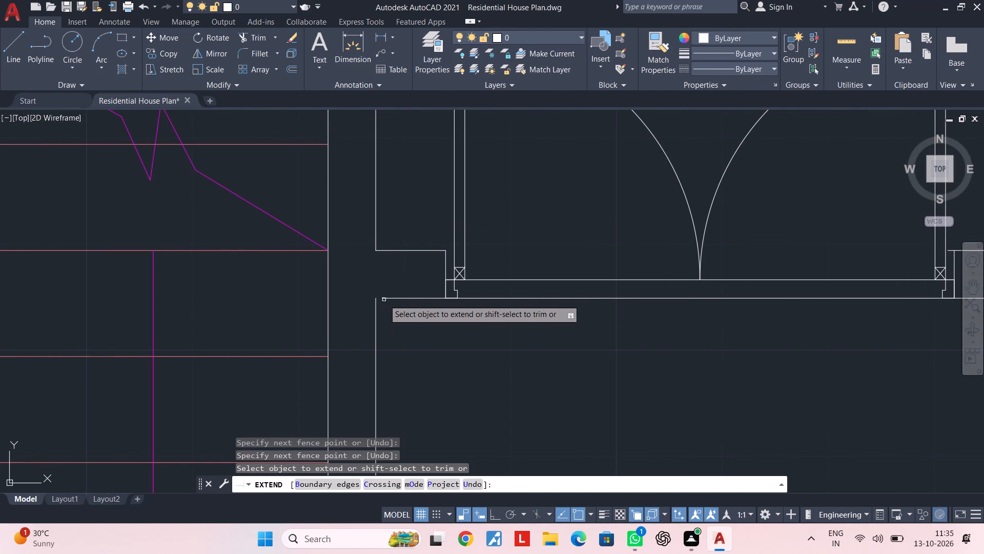
{"action": "left_click", "coordinate": [385, 298]}
{"action": "key", "text": "Escape"}
Examine the unhatched fourth plan's rooms, walls and openings alongside the three hatched plans.
{"action": "scroll", "coordinate": [424, 369], "scroll_direction": "down", "scroll_amount": 3}
{"action": "middle_click_drag", "start_coordinate": [446, 362], "coordinate": [466, 293]}
{"action": "scroll", "coordinate": [466, 300], "scroll_direction": "down", "scroll_amount": 3}
{"action": "middle_click_drag", "start_coordinate": [466, 305], "coordinate": [478, 215]}
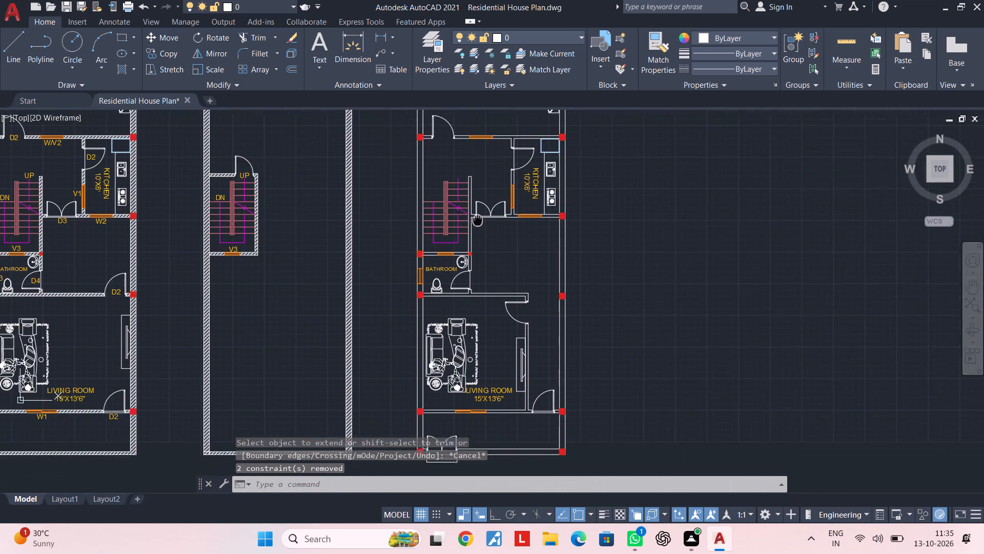
{"action": "middle_click_drag", "start_coordinate": [478, 215], "coordinate": [479, 211]}
{"action": "middle_click_drag", "start_coordinate": [526, 331], "coordinate": [538, 239]}
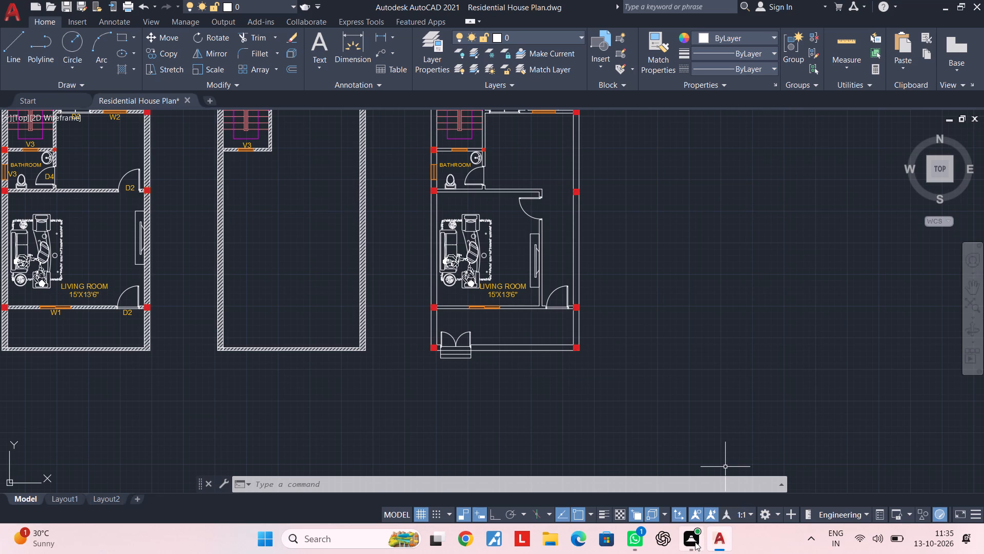
{"action": "key", "text": "Escape"}
{"action": "key", "text": "Escape"}
{"action": "middle_click_drag", "start_coordinate": [497, 259], "coordinate": [481, 306]}
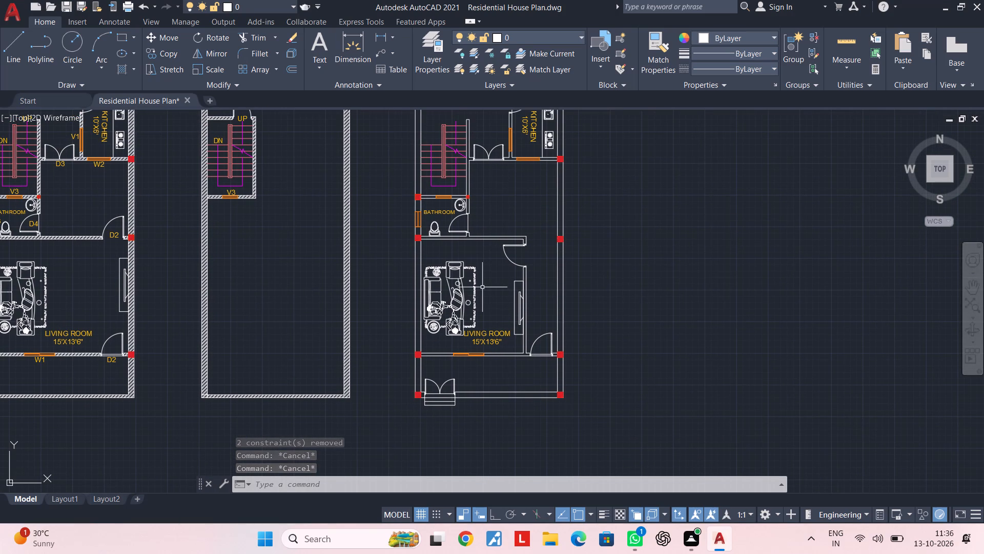
{"action": "scroll", "coordinate": [500, 283], "scroll_direction": "down", "scroll_amount": 2}
{"action": "key", "text": "Escape"}
{"action": "middle_click_drag", "start_coordinate": [506, 293], "coordinate": [511, 343]}
{"action": "scroll", "coordinate": [499, 266], "scroll_direction": "up", "scroll_amount": 1}
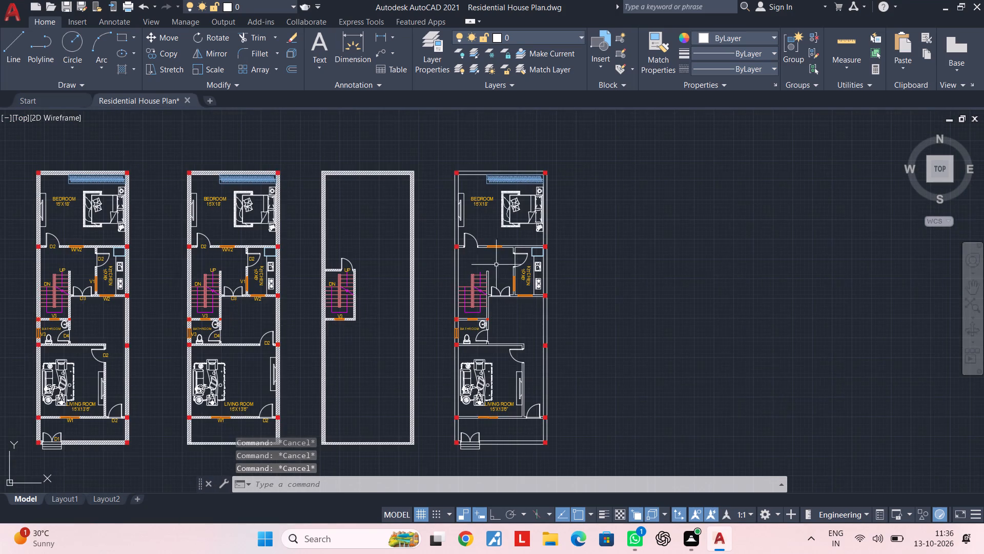
{"action": "key", "text": "Escape"}
{"action": "key", "text": "Escape"}
{"action": "scroll", "coordinate": [496, 244], "scroll_direction": "up", "scroll_amount": 1}
{"action": "key", "text": "Escape"}
{"action": "key", "text": "Escape"}
{"action": "scroll", "coordinate": [518, 161], "scroll_direction": "up", "scroll_amount": 2}
{"action": "left_click_drag", "start_coordinate": [531, 139], "coordinate": [528, 145]}
{"action": "key", "text": "Escape"}
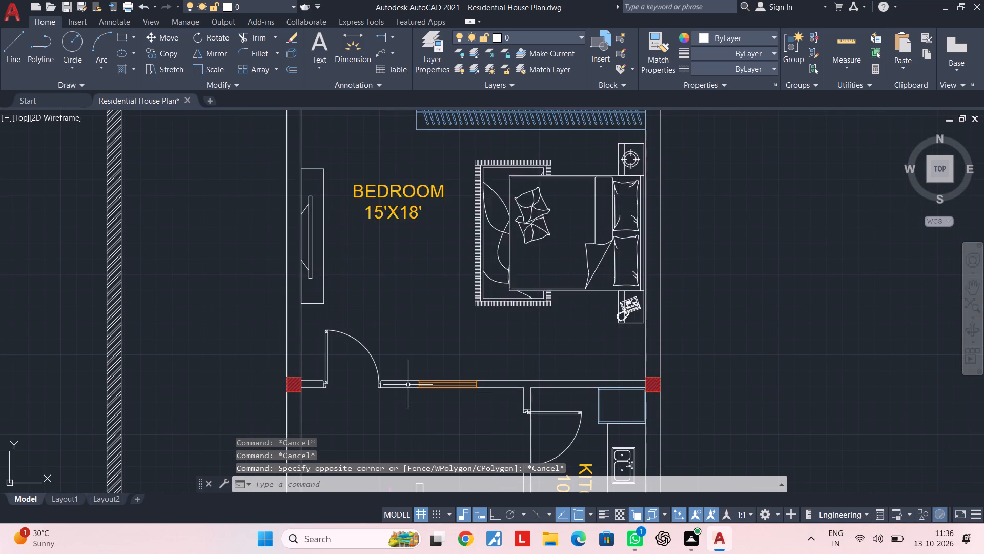
{"action": "scroll", "coordinate": [410, 385], "scroll_direction": "down", "scroll_amount": 3}
{"action": "middle_click_drag", "start_coordinate": [415, 383], "coordinate": [502, 227]}
{"action": "middle_click_drag", "start_coordinate": [502, 227], "coordinate": [462, 305]}
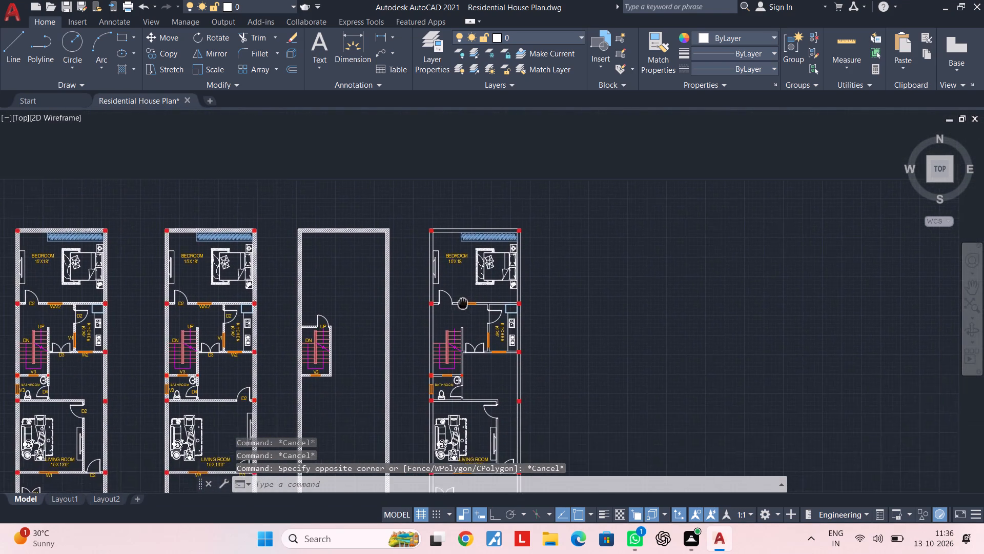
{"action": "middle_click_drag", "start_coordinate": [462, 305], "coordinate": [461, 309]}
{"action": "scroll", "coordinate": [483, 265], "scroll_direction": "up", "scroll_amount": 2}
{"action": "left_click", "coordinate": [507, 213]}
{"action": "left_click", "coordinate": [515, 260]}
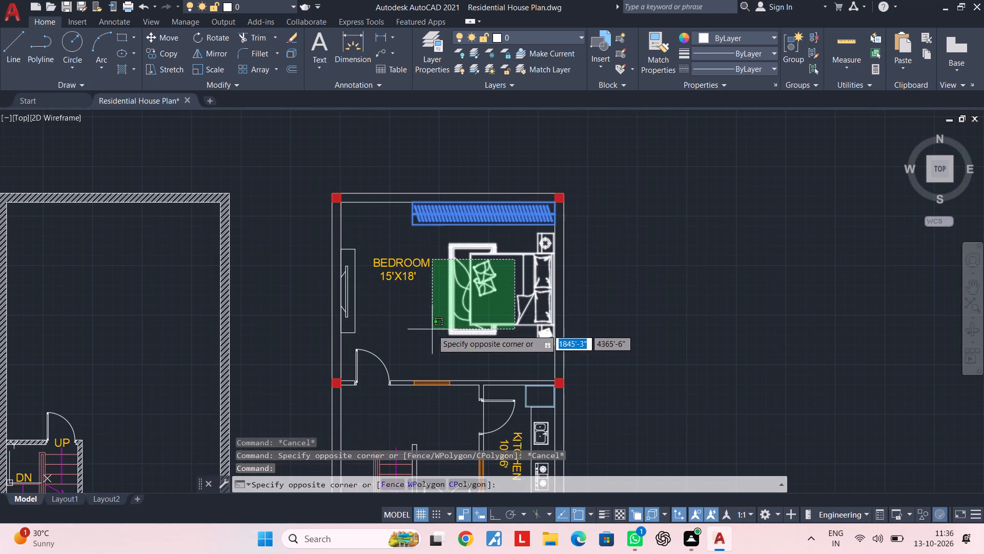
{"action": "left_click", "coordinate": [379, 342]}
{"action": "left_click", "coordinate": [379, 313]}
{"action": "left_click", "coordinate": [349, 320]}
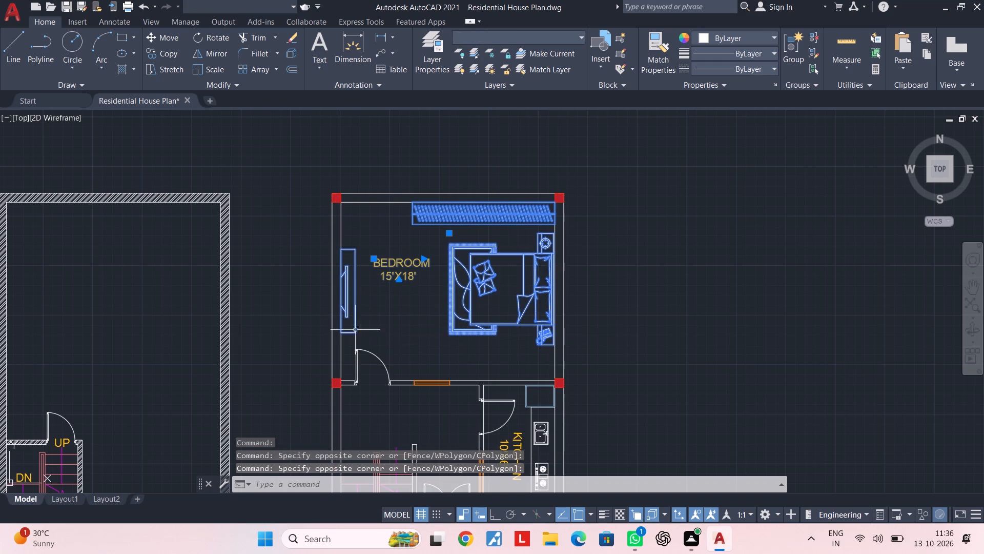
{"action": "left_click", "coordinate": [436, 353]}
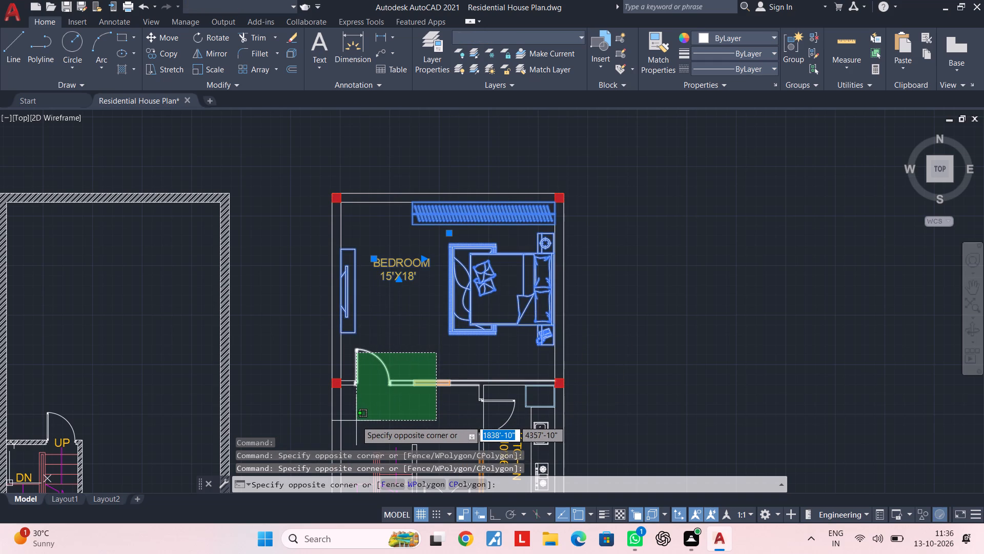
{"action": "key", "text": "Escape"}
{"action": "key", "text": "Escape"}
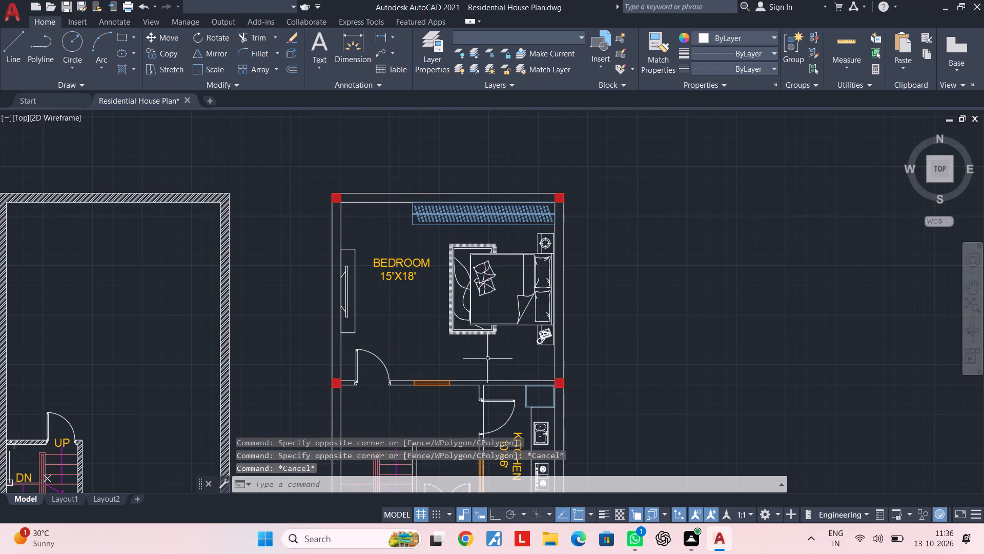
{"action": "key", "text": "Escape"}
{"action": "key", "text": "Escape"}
Delete the bed set, room label, TV unit and wardrobe from the fourth plan's bedroom.
{"action": "left_click_drag", "start_coordinate": [498, 253], "coordinate": [494, 261]}
{"action": "left_click_drag", "start_coordinate": [424, 239], "coordinate": [421, 244]}
{"action": "left_click", "coordinate": [384, 280]}
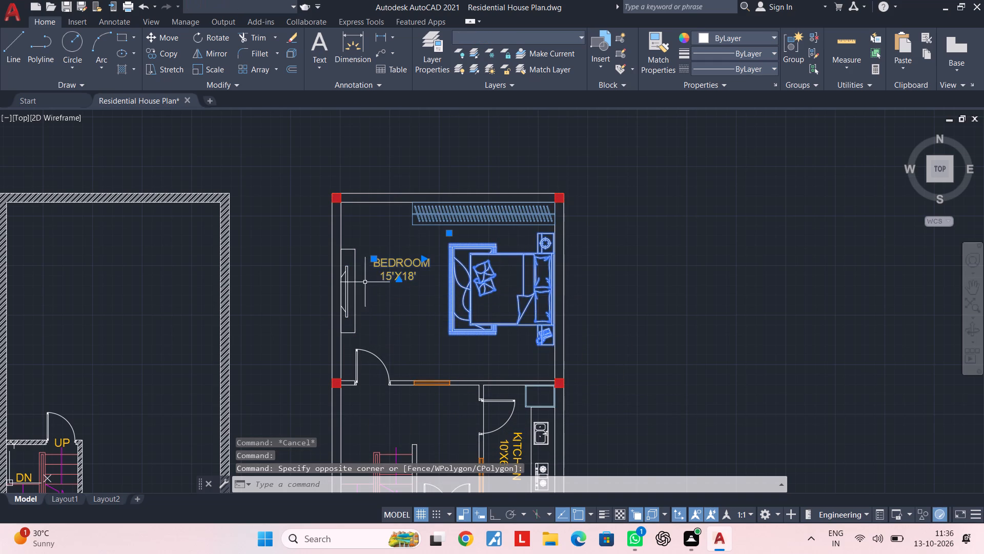
{"action": "left_click", "coordinate": [354, 282]}
{"action": "left_click", "coordinate": [450, 216]}
{"action": "key", "text": "Delete"}
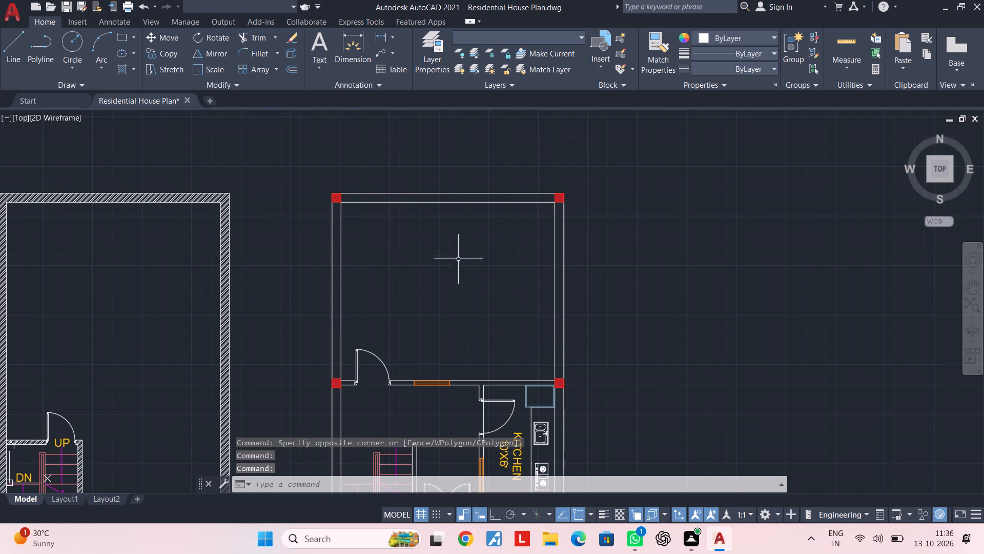
Delete the orange window from the wall between the fourth plan's bedroom and the stair area.
{"action": "middle_click_drag", "start_coordinate": [479, 325], "coordinate": [485, 244]}
{"action": "middle_click_drag", "start_coordinate": [457, 291], "coordinate": [464, 262]}
{"action": "scroll", "coordinate": [451, 271], "scroll_direction": "up", "scroll_amount": 2}
{"action": "left_click", "coordinate": [451, 271]}
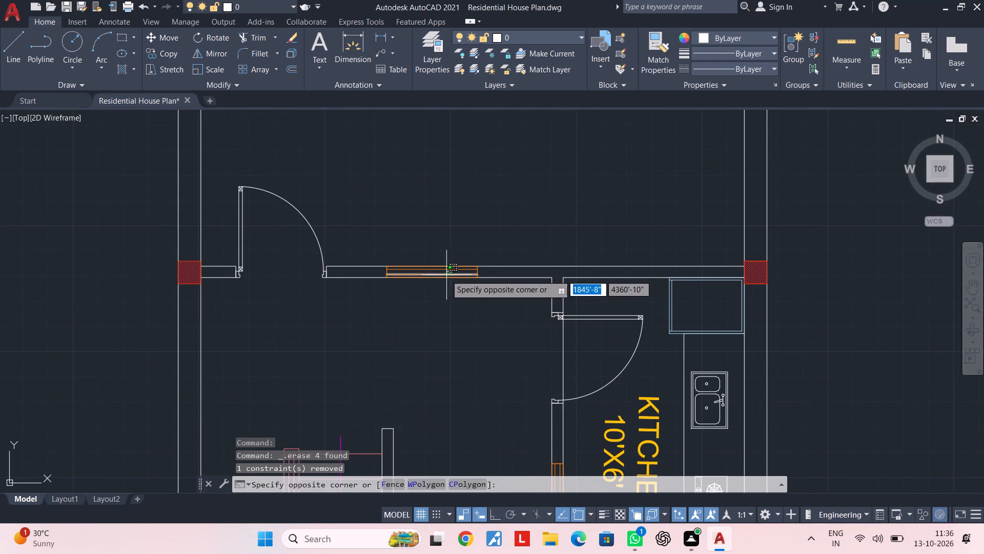
{"action": "left_click", "coordinate": [445, 276]}
{"action": "scroll", "coordinate": [447, 266], "scroll_direction": "up", "scroll_amount": 2}
{"action": "key", "text": "Escape"}
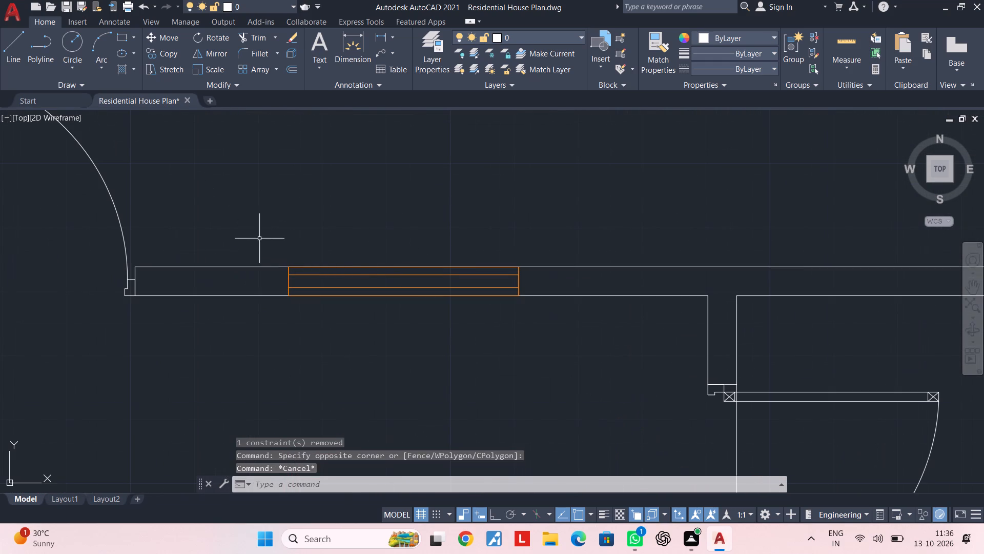
{"action": "left_click", "coordinate": [259, 239]}
{"action": "left_click", "coordinate": [584, 386]}
{"action": "key", "text": "Delete"}
Delete the bedroom door from the fourth plan.
{"action": "scroll", "coordinate": [536, 395], "scroll_direction": "down", "scroll_amount": 2}
{"action": "middle_click_drag", "start_coordinate": [551, 386], "coordinate": [717, 343]}
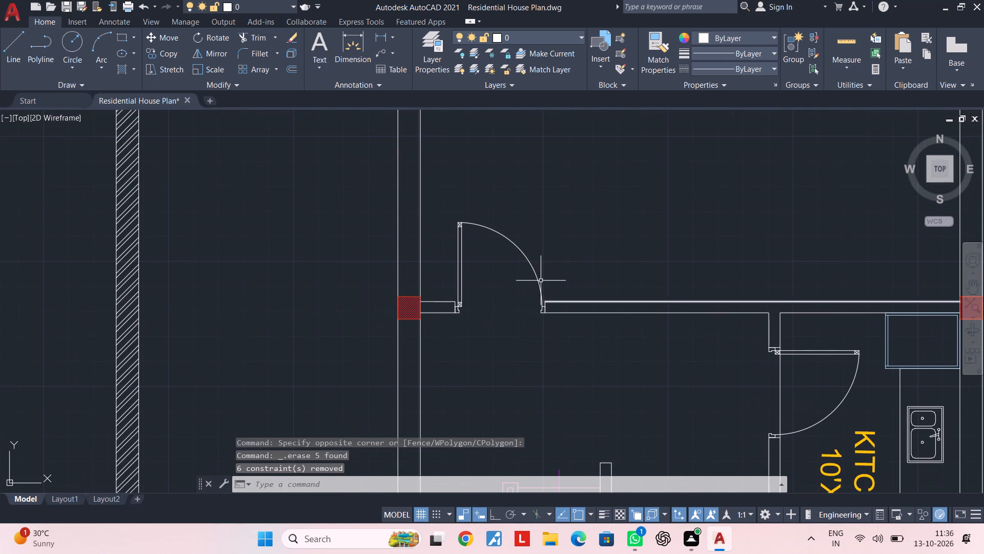
{"action": "left_click", "coordinate": [544, 213]}
{"action": "left_click", "coordinate": [498, 266]}
{"action": "key", "text": "Delete"}
Delete the kitchen's door, room label, counter, sink, stove and remaining light-blue outline lines from the fourth plan.
{"action": "scroll", "coordinate": [537, 310], "scroll_direction": "down", "scroll_amount": 1}
{"action": "middle_click_drag", "start_coordinate": [537, 310], "coordinate": [538, 229]}
{"action": "middle_click_drag", "start_coordinate": [631, 283], "coordinate": [495, 259]}
{"action": "left_click", "coordinate": [644, 227]}
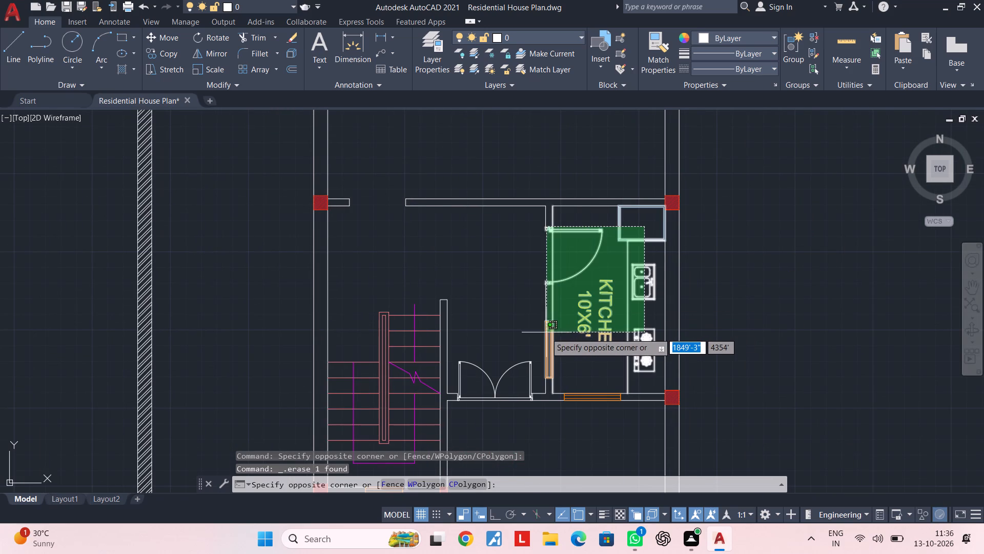
{"action": "left_click", "coordinate": [573, 342]}
{"action": "key", "text": "Delete"}
{"action": "left_click", "coordinate": [594, 252]}
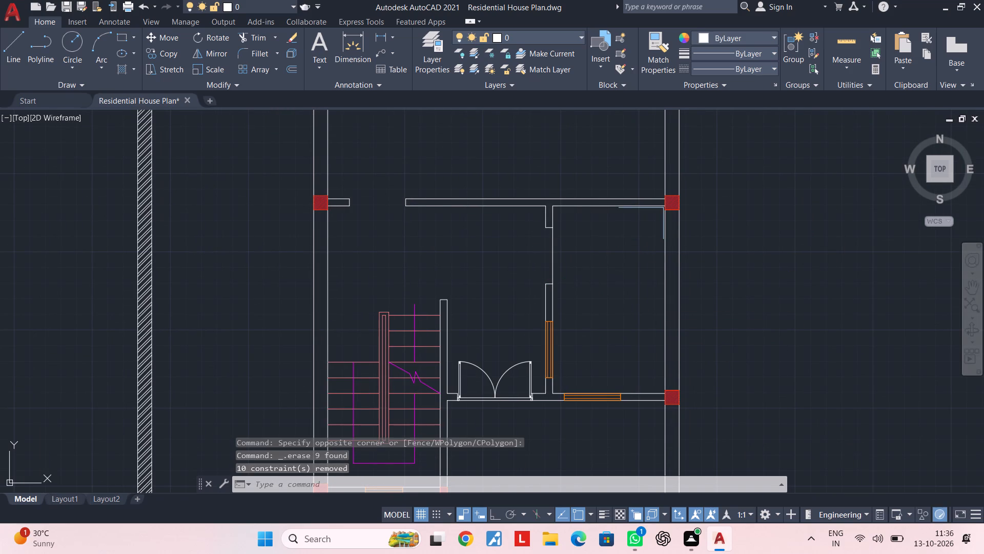
{"action": "left_click", "coordinate": [484, 269]}
{"action": "key", "text": "Delete"}
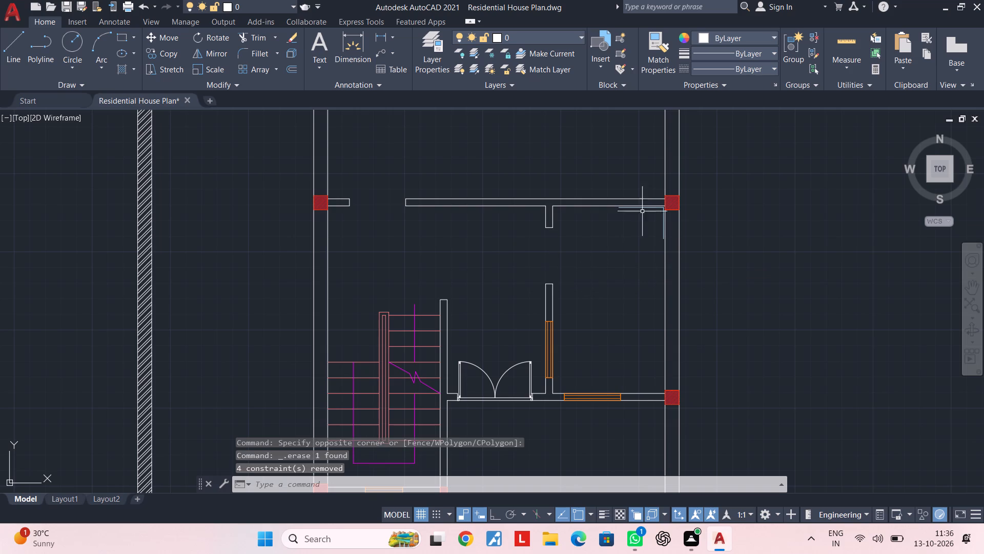
{"action": "scroll", "coordinate": [635, 202], "scroll_direction": "up", "scroll_amount": 3}
{"action": "left_click", "coordinate": [650, 222]}
{"action": "key", "text": "Delete"}
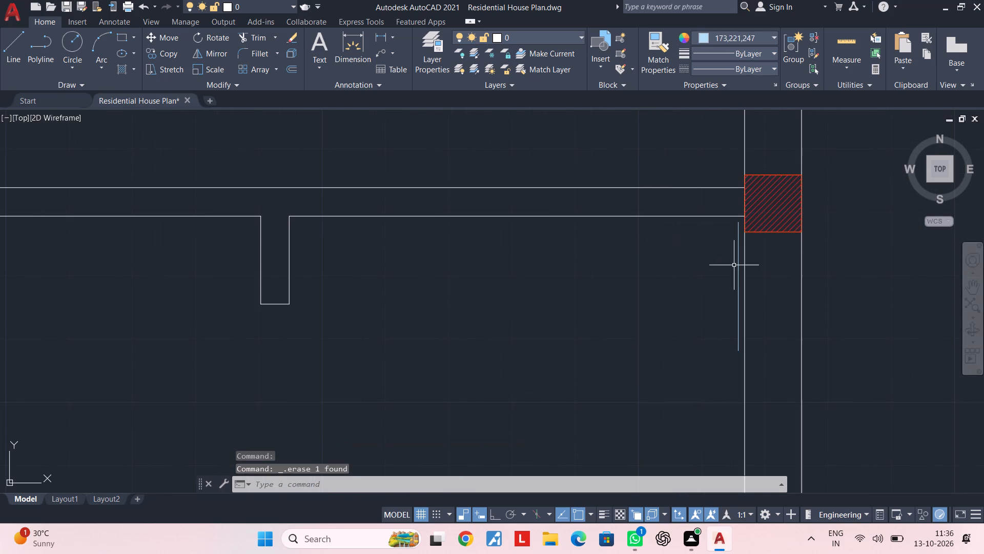
{"action": "left_click", "coordinate": [739, 265]}
{"action": "key", "text": "Delete"}
Delete the two orange windows from the kitchen's inner side wall and lower wall in the fourth plan.
{"action": "scroll", "coordinate": [658, 324], "scroll_direction": "down", "scroll_amount": 1}
{"action": "middle_click_drag", "start_coordinate": [658, 330], "coordinate": [630, 138]}
{"action": "scroll", "coordinate": [589, 304], "scroll_direction": "down", "scroll_amount": 2}
{"action": "middle_click_drag", "start_coordinate": [589, 301], "coordinate": [621, 245]}
{"action": "scroll", "coordinate": [545, 314], "scroll_direction": "up", "scroll_amount": 1}
{"action": "left_click", "coordinate": [508, 214]}
{"action": "left_click", "coordinate": [575, 342]}
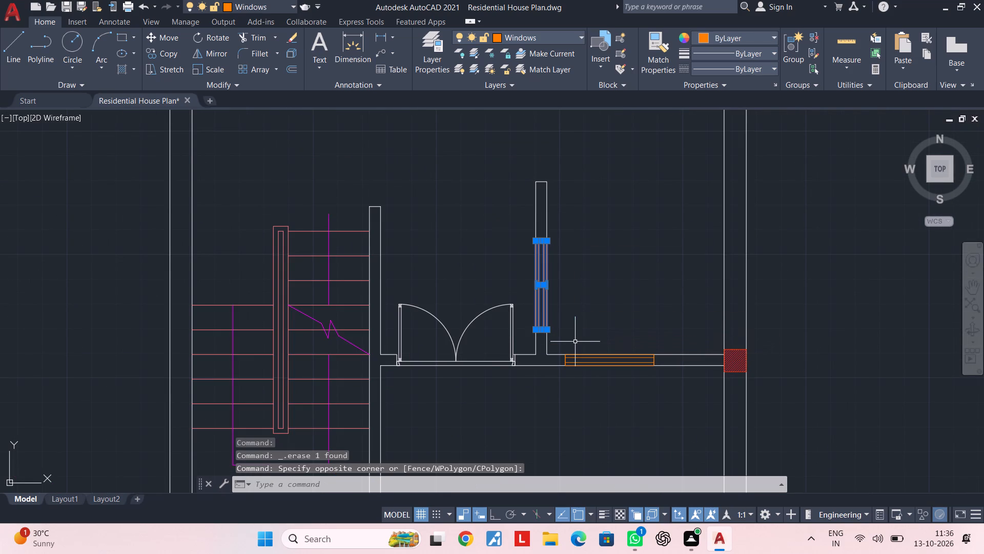
{"action": "key", "text": "Delete"}
{"action": "left_click", "coordinate": [560, 346]}
{"action": "left_click", "coordinate": [686, 388]}
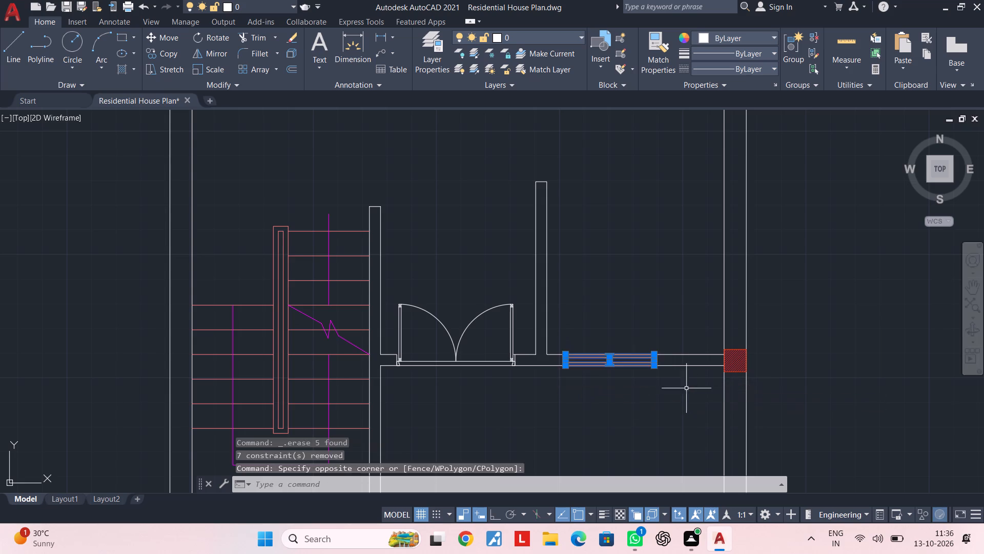
{"action": "key", "text": "Delete"}
Delete the double door between the stair-side wall and the kitchen in the fourth plan.
{"action": "middle_click_drag", "start_coordinate": [593, 411], "coordinate": [664, 393]}
{"action": "left_click", "coordinate": [573, 271]}
{"action": "left_click", "coordinate": [519, 350]}
{"action": "key", "text": "Delete"}
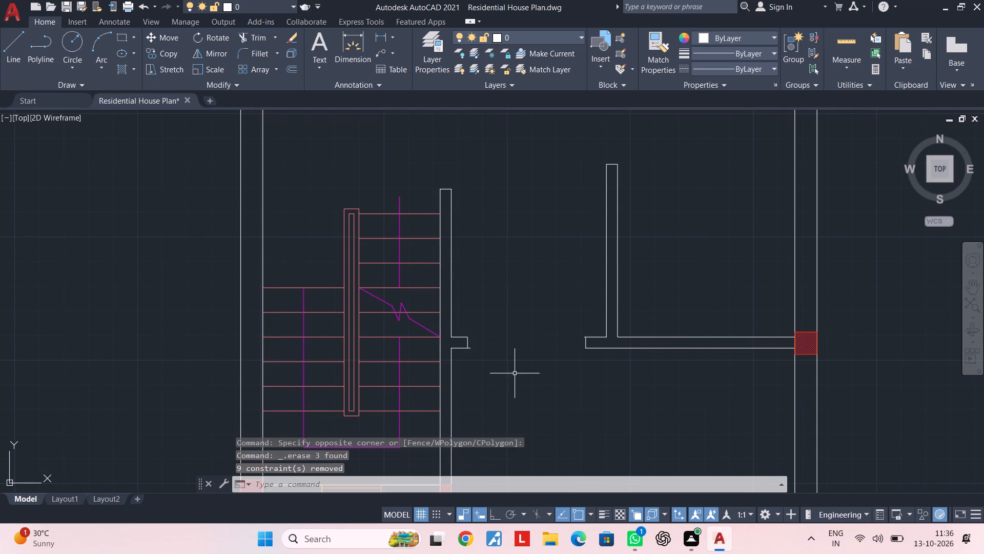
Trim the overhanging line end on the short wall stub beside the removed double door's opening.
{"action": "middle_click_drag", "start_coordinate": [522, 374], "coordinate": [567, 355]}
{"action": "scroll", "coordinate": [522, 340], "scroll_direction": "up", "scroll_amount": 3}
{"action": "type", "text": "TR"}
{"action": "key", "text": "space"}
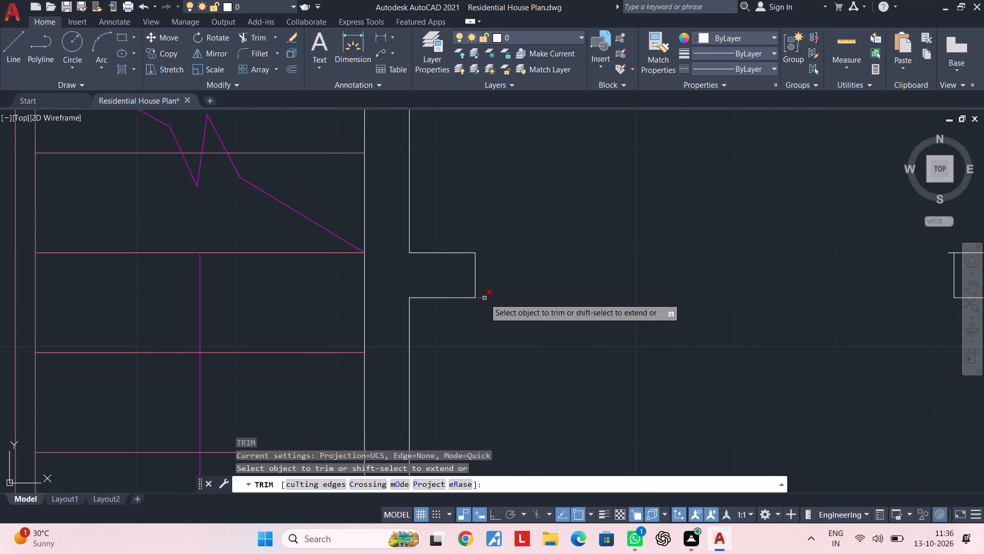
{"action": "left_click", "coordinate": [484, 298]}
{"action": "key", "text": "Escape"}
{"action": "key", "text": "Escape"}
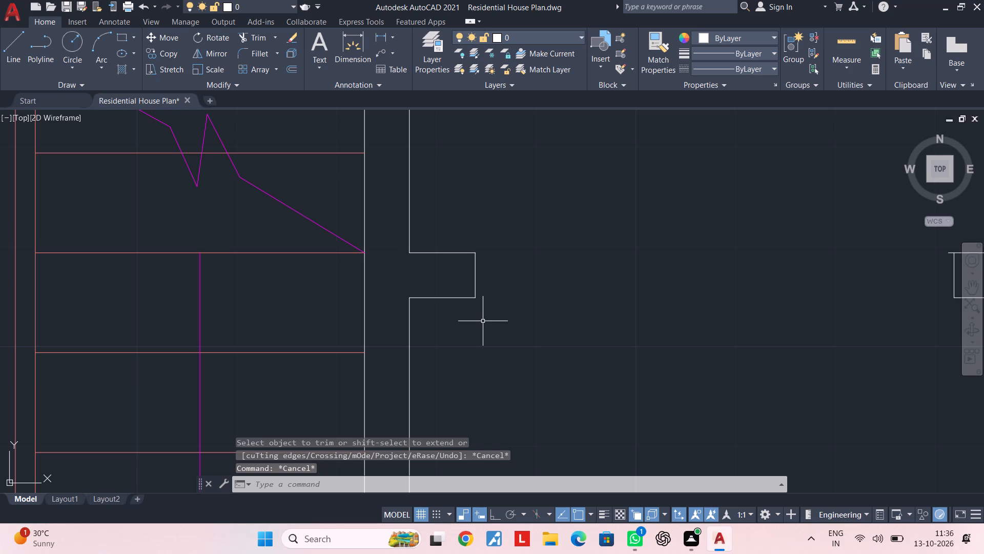
Delete the staircase with its treads, handrail, break line and direction lines from the fourth plan.
{"action": "scroll", "coordinate": [485, 328], "scroll_direction": "down", "scroll_amount": 4}
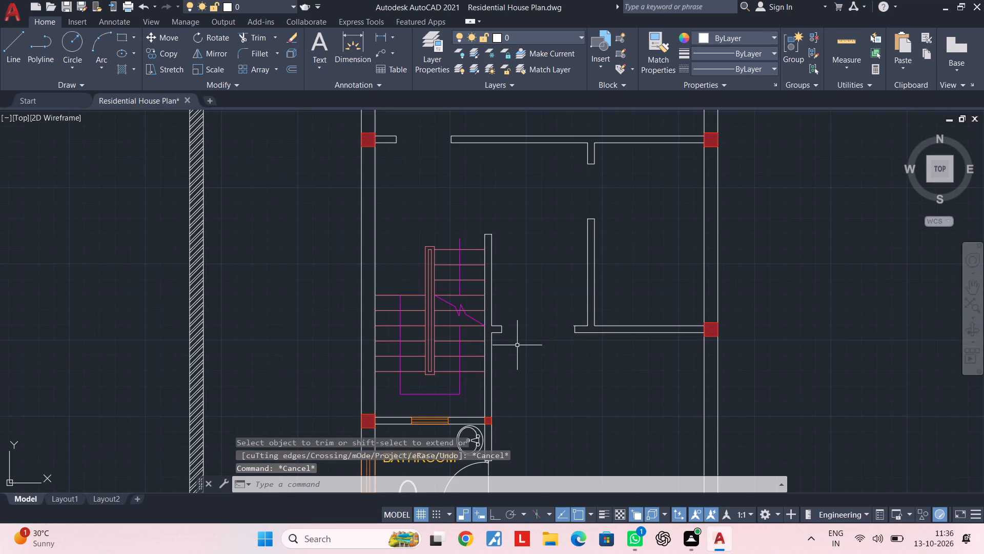
{"action": "middle_click_drag", "start_coordinate": [523, 382], "coordinate": [531, 335]}
{"action": "key", "text": "Escape"}
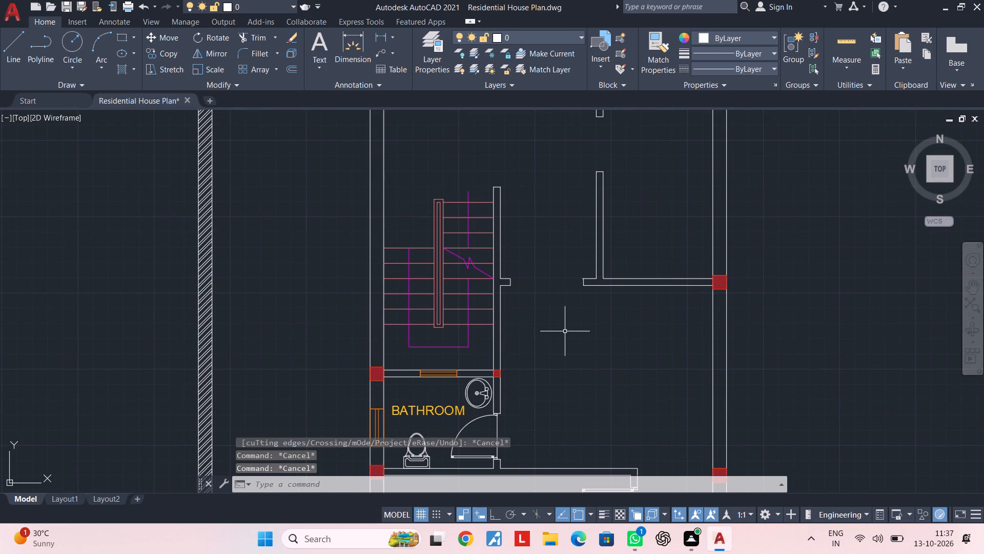
{"action": "left_click_drag", "start_coordinate": [459, 355], "coordinate": [454, 341]}
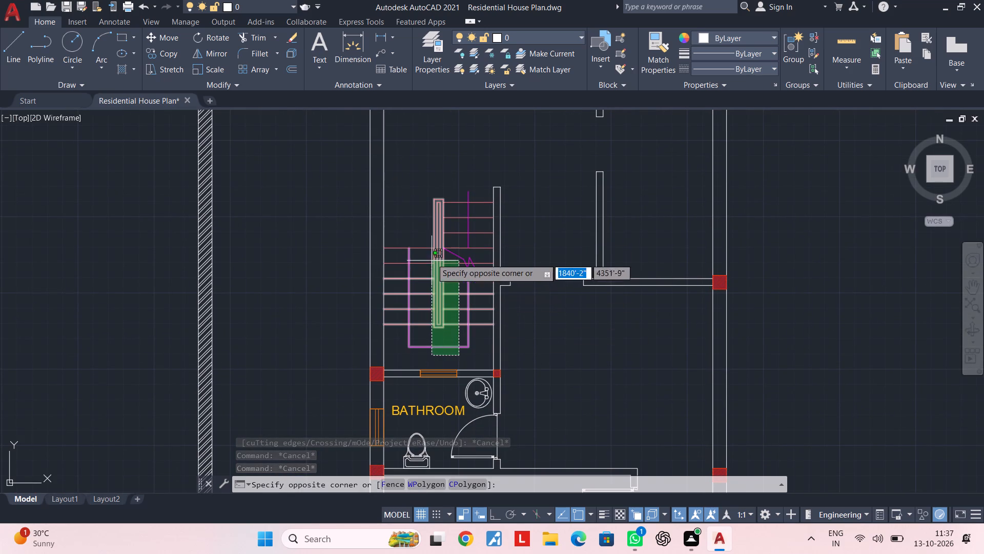
{"action": "left_click", "coordinate": [419, 187]}
{"action": "key", "text": "Delete"}
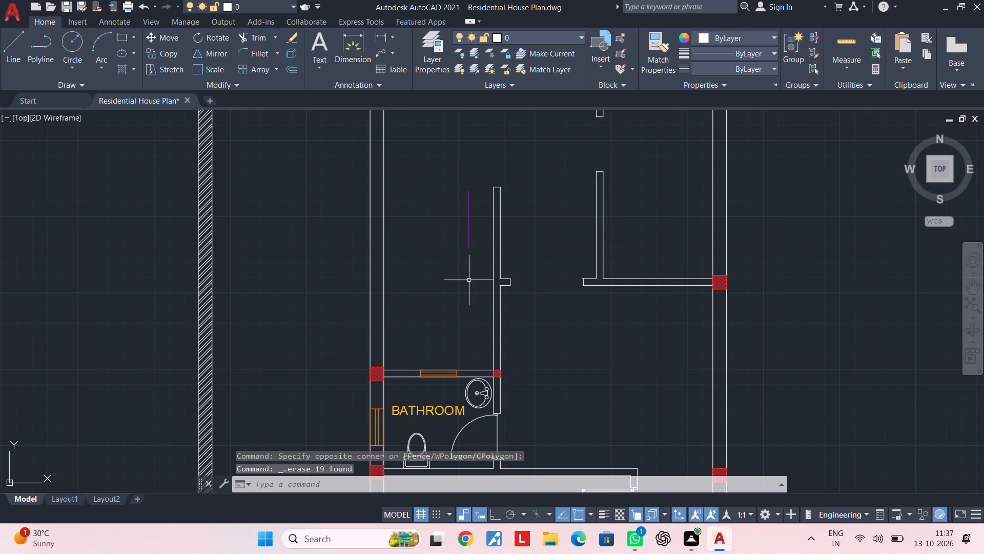
{"action": "left_click", "coordinate": [477, 208]}
{"action": "left_click", "coordinate": [447, 226]}
{"action": "key", "text": "Delete"}
Delete the orange window from the wall between the stair area and the bathroom.
{"action": "middle_click_drag", "start_coordinate": [456, 270], "coordinate": [471, 203]}
{"action": "middle_click_drag", "start_coordinate": [460, 299], "coordinate": [463, 274]}
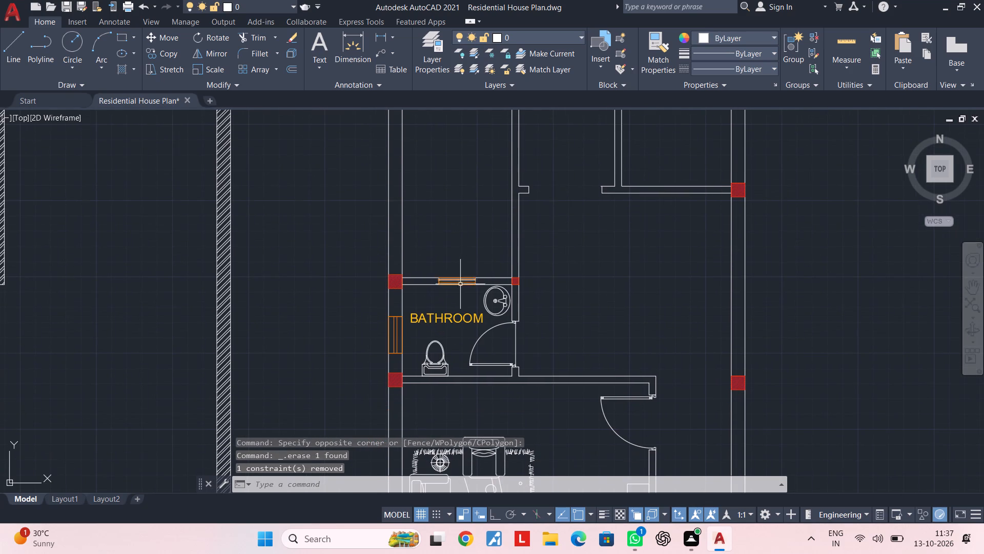
{"action": "scroll", "coordinate": [460, 285], "scroll_direction": "up", "scroll_amount": 2}
{"action": "left_click", "coordinate": [375, 247]}
{"action": "left_click", "coordinate": [491, 301]}
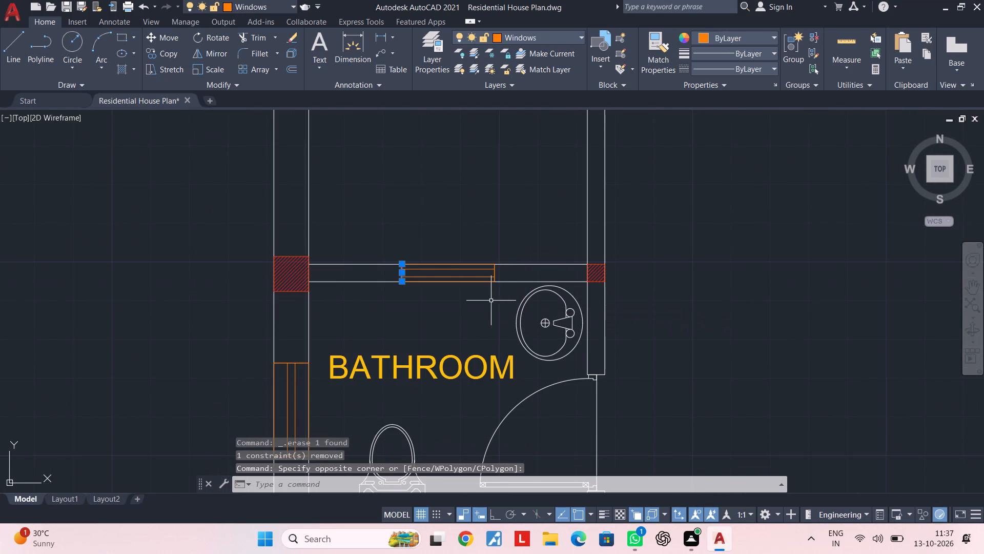
{"action": "left_click", "coordinate": [374, 238]}
{"action": "left_click", "coordinate": [511, 320]}
{"action": "key", "text": "Delete"}
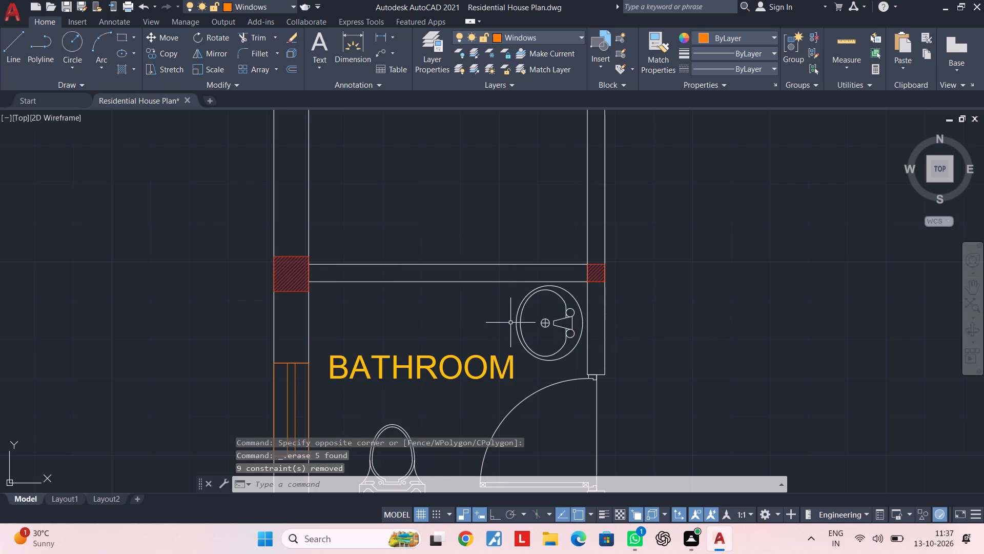
Delete the bathroom's washbasin, room label, door and toilet from the fourth plan.
{"action": "middle_click_drag", "start_coordinate": [510, 335], "coordinate": [504, 293]}
{"action": "left_click", "coordinate": [556, 282]}
{"action": "left_click", "coordinate": [460, 343]}
{"action": "key", "text": "Delete"}
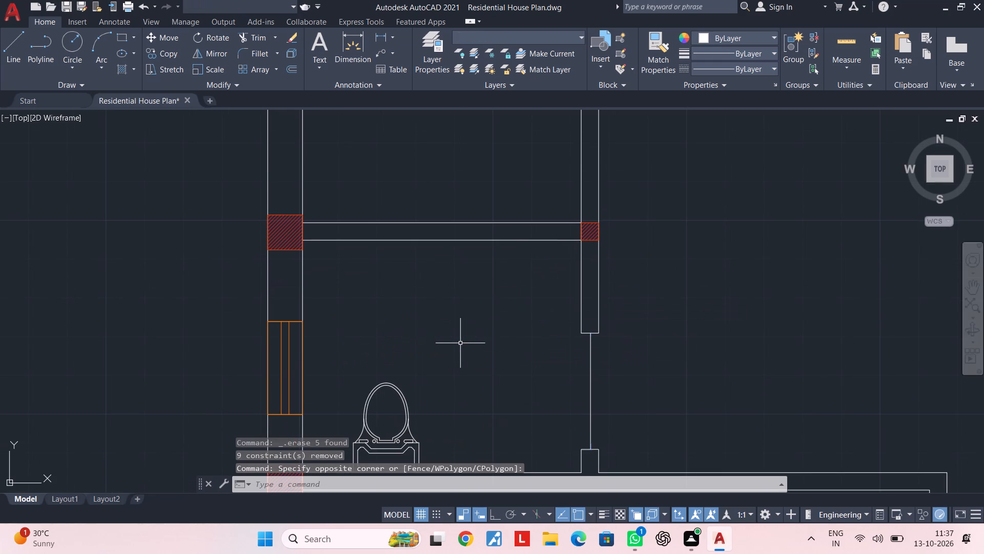
{"action": "middle_click_drag", "start_coordinate": [461, 349], "coordinate": [483, 266]}
{"action": "left_click", "coordinate": [486, 272]}
{"action": "left_click", "coordinate": [400, 336]}
{"action": "key", "text": "Delete"}
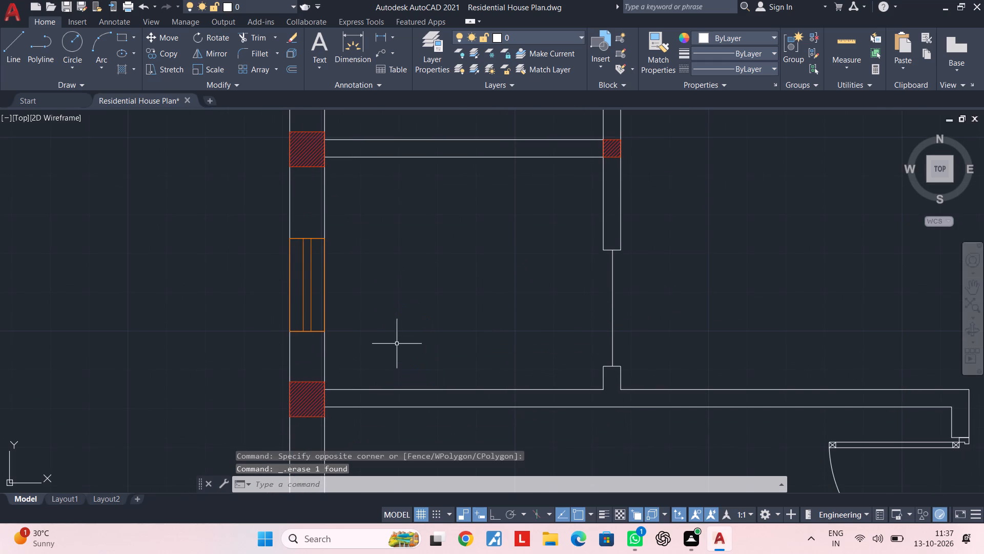
Delete the orange bathroom window from the fourth plan's outer wall.
{"action": "left_click", "coordinate": [258, 213]}
{"action": "left_click", "coordinate": [383, 357]}
{"action": "key", "text": "Delete"}
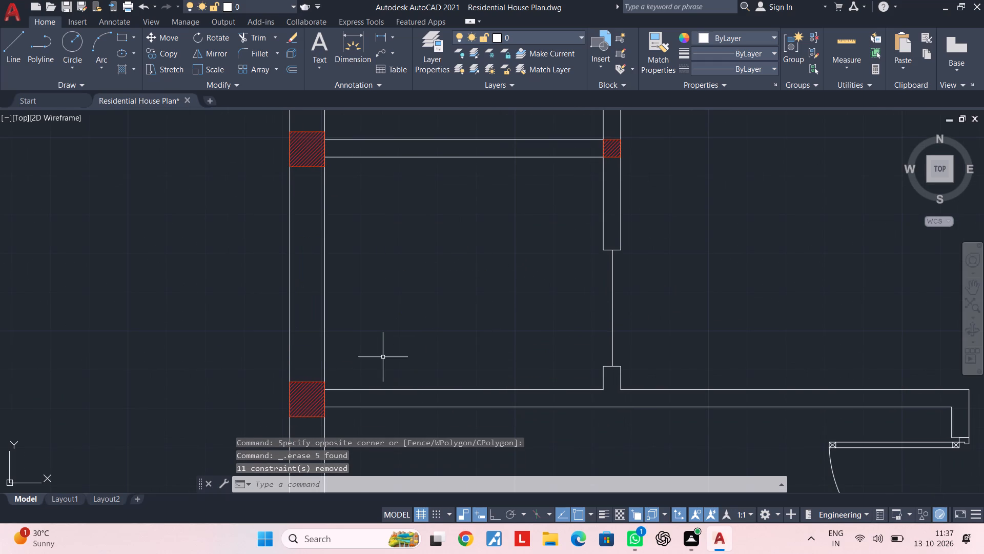
Delete the threshold line left across the bathroom door opening.
{"action": "middle_click_drag", "start_coordinate": [503, 308], "coordinate": [472, 303]}
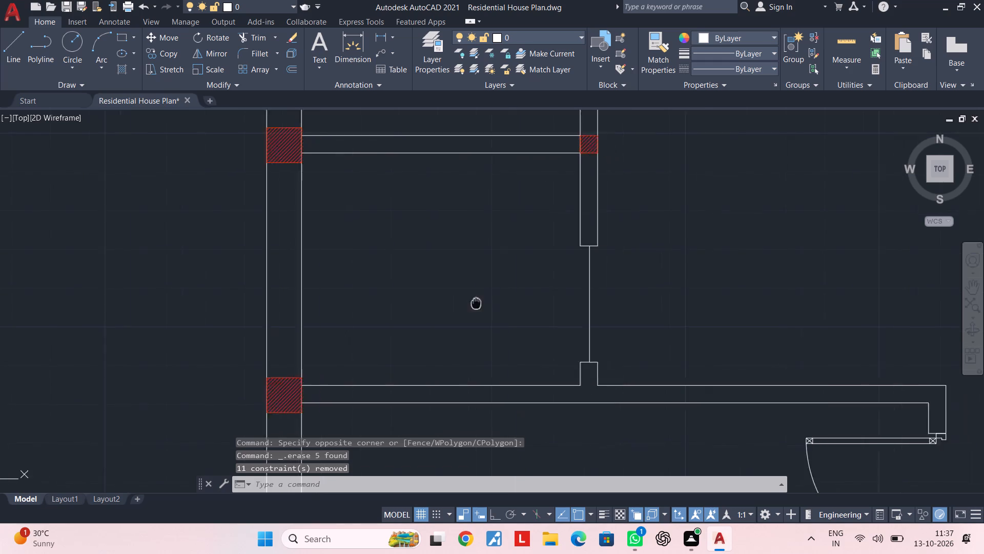
{"action": "middle_click_drag", "start_coordinate": [472, 303], "coordinate": [436, 298]}
{"action": "left_click", "coordinate": [589, 291]}
{"action": "left_click", "coordinate": [450, 302]}
{"action": "key", "text": "Delete"}
{"action": "middle_click_drag", "start_coordinate": [481, 288], "coordinate": [481, 288]}
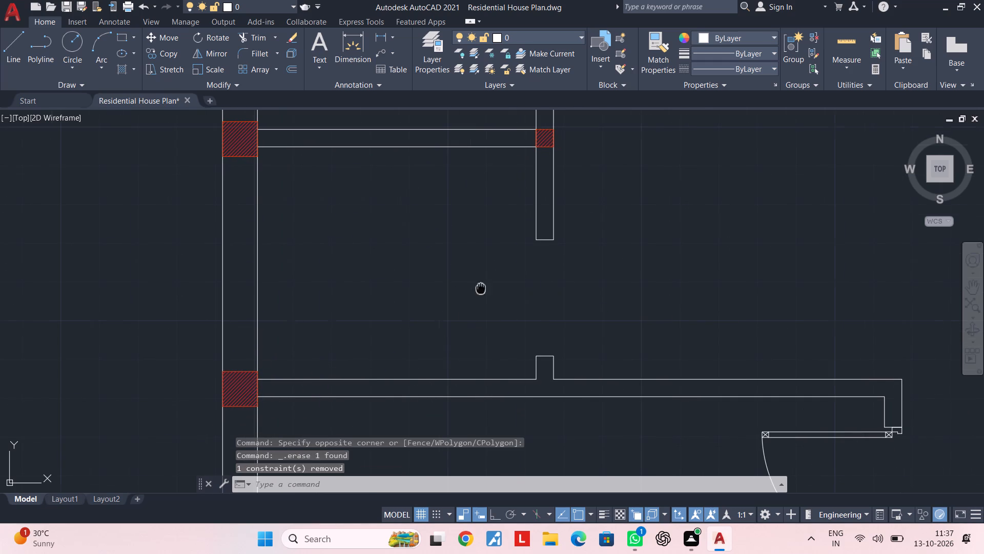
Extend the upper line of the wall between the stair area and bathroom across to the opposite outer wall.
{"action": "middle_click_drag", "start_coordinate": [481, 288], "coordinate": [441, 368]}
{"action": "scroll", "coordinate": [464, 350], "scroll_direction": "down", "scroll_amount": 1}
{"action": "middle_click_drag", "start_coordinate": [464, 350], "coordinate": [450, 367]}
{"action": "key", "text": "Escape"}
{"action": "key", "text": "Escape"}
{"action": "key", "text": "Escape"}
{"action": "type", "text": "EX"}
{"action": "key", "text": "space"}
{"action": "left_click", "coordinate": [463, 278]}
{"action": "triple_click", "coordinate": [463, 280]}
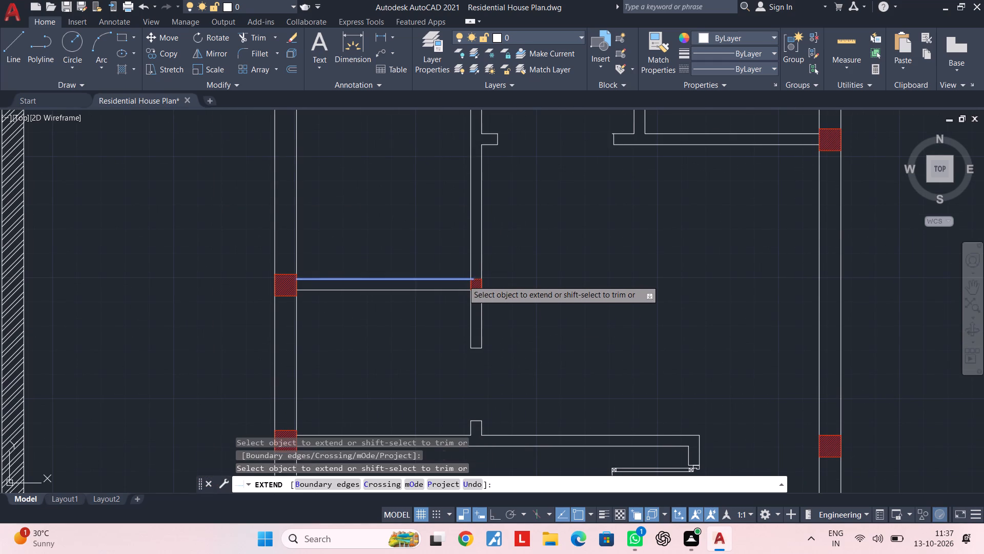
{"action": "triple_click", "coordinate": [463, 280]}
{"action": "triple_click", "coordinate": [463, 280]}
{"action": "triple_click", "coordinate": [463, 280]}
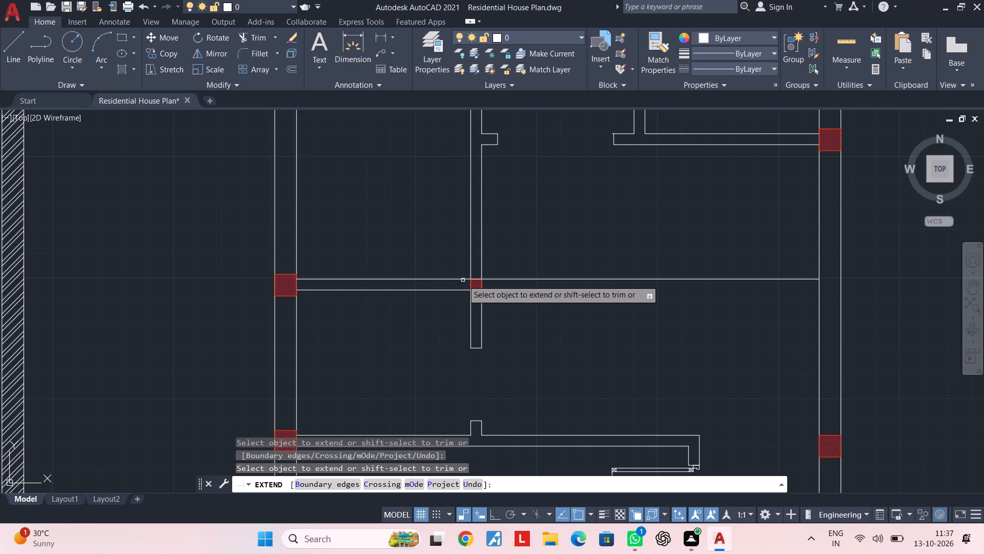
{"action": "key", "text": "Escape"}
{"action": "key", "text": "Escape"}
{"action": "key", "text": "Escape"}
Trim away the extended wall line and the stair-side wall lines above the bathroom using fence selections.
{"action": "key", "text": "t"}
{"action": "key", "text": "r"}
{"action": "key", "text": "space"}
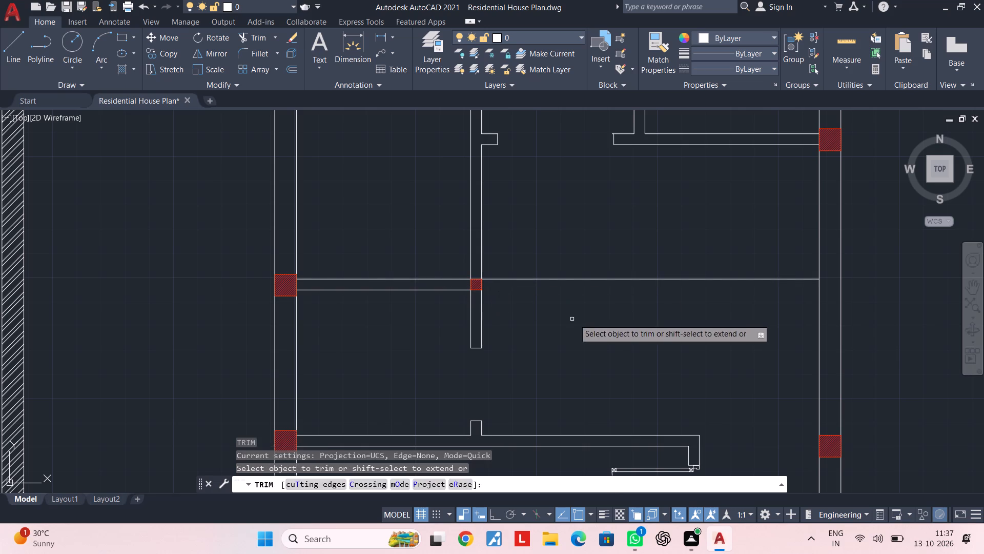
{"action": "left_click", "coordinate": [575, 319]}
{"action": "left_click", "coordinate": [567, 272]}
{"action": "left_click", "coordinate": [520, 223]}
{"action": "left_click", "coordinate": [351, 225]}
{"action": "scroll", "coordinate": [432, 205], "scroll_direction": "down", "scroll_amount": 2}
{"action": "middle_click_drag", "start_coordinate": [432, 205], "coordinate": [437, 242]}
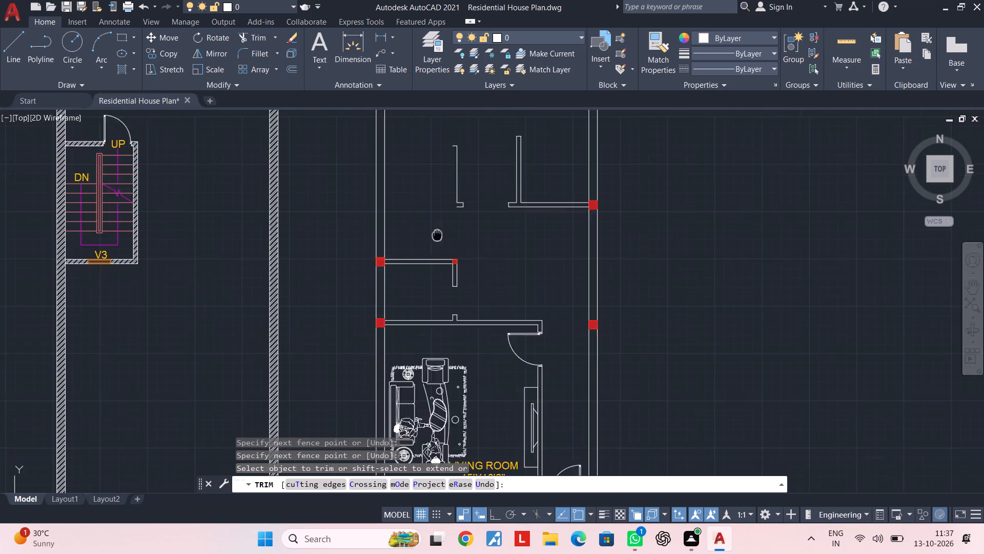
{"action": "middle_click_drag", "start_coordinate": [437, 242], "coordinate": [434, 292]}
{"action": "key", "text": "Escape"}
{"action": "key", "text": "Escape"}
Delete the leftover line pieces of the stair-side wall, including its stub and end cap.
{"action": "left_click", "coordinate": [480, 232]}
{"action": "left_click", "coordinate": [433, 285]}
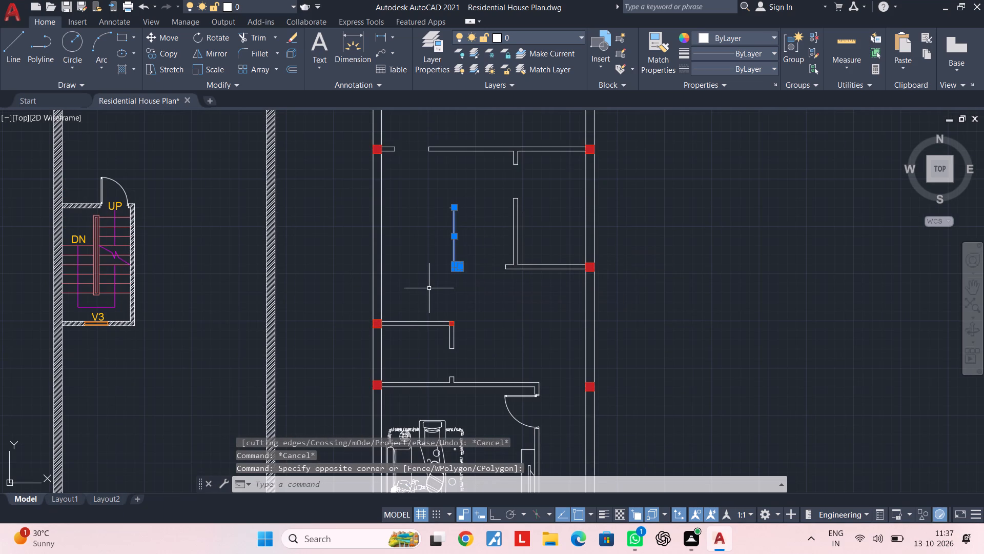
{"action": "key", "text": "Delete"}
{"action": "scroll", "coordinate": [429, 293], "scroll_direction": "down", "scroll_amount": 1}
{"action": "scroll", "coordinate": [447, 239], "scroll_direction": "up", "scroll_amount": 1}
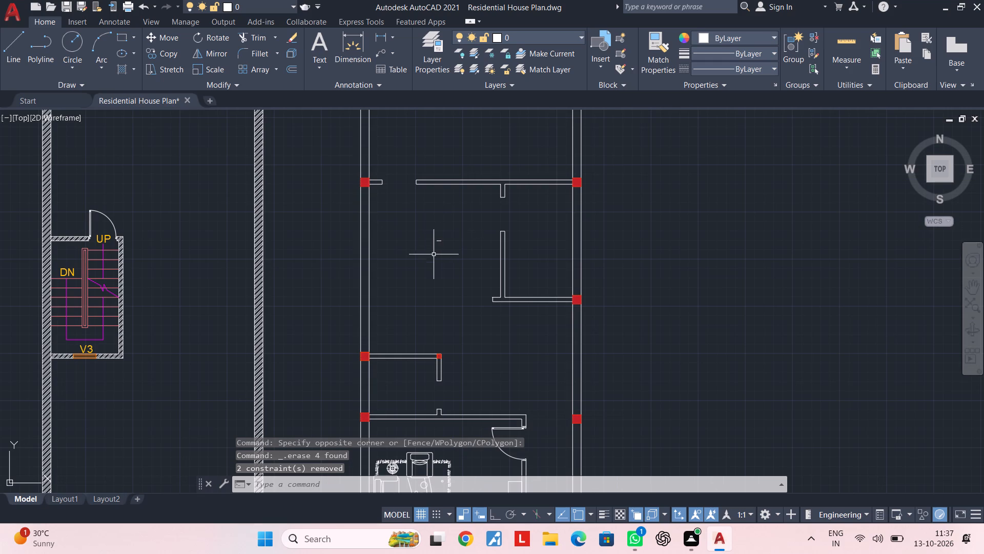
{"action": "left_click", "coordinate": [451, 233]}
{"action": "left_click", "coordinate": [423, 260]}
{"action": "key", "text": "Delete"}
Delete the sofa set and the room label from the fourth plan's living room.
{"action": "middle_click_drag", "start_coordinate": [503, 331], "coordinate": [479, 282]}
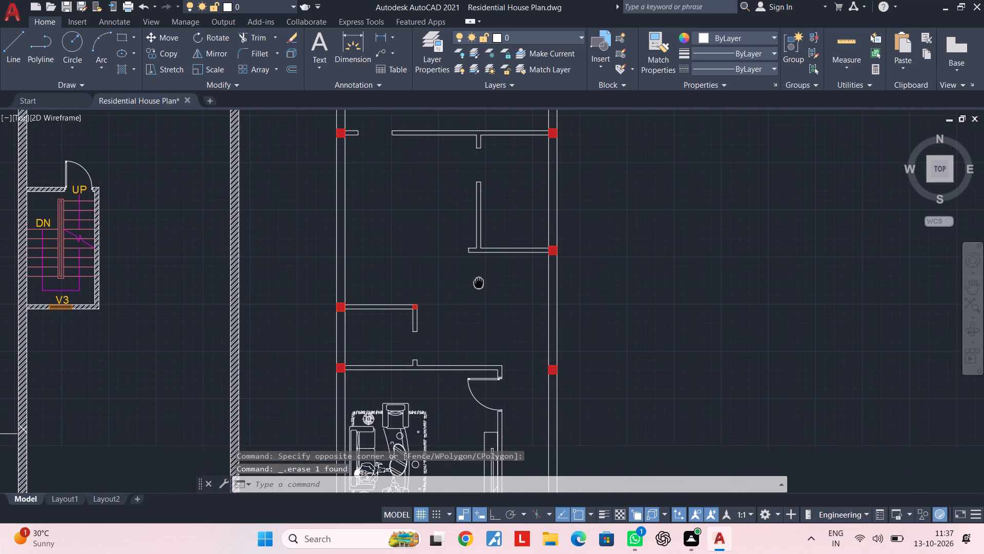
{"action": "key", "text": "Escape"}
{"action": "middle_click_drag", "start_coordinate": [509, 295], "coordinate": [504, 218]}
{"action": "key", "text": "Escape"}
{"action": "key", "text": "Escape"}
{"action": "middle_click_drag", "start_coordinate": [491, 311], "coordinate": [495, 293]}
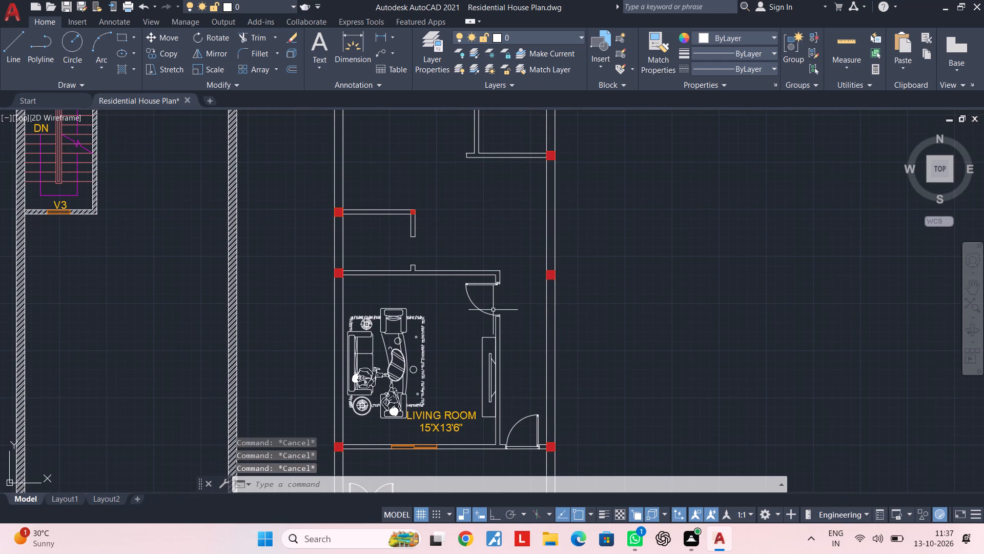
{"action": "middle_click_drag", "start_coordinate": [482, 328], "coordinate": [502, 307]}
{"action": "key", "text": "Escape"}
{"action": "left_click", "coordinate": [467, 291]}
{"action": "left_click", "coordinate": [412, 376]}
{"action": "key", "text": "Delete"}
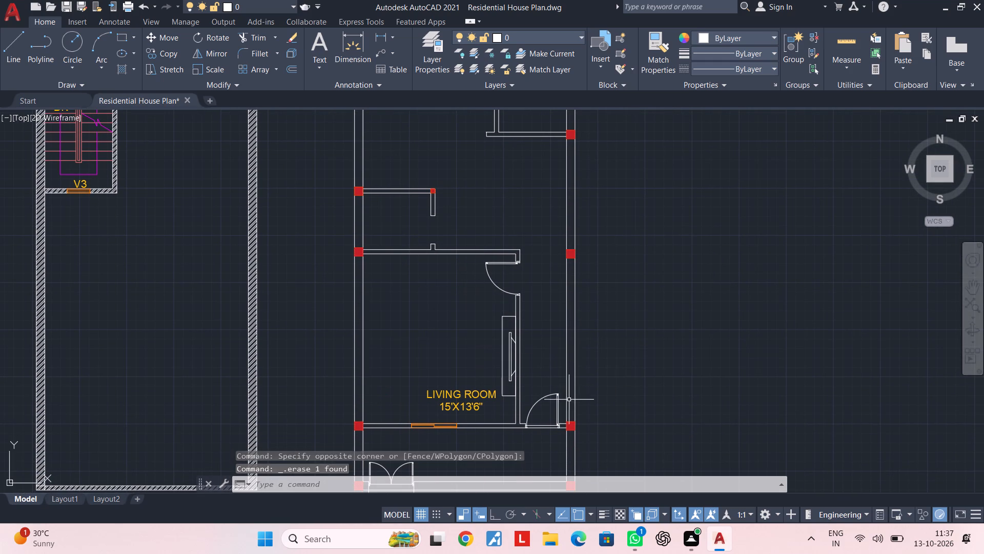
{"action": "left_click", "coordinate": [462, 397]}
{"action": "key", "text": "Delete"}
Delete the orange window from the living room's lower wall.
{"action": "middle_click_drag", "start_coordinate": [437, 346], "coordinate": [438, 300]}
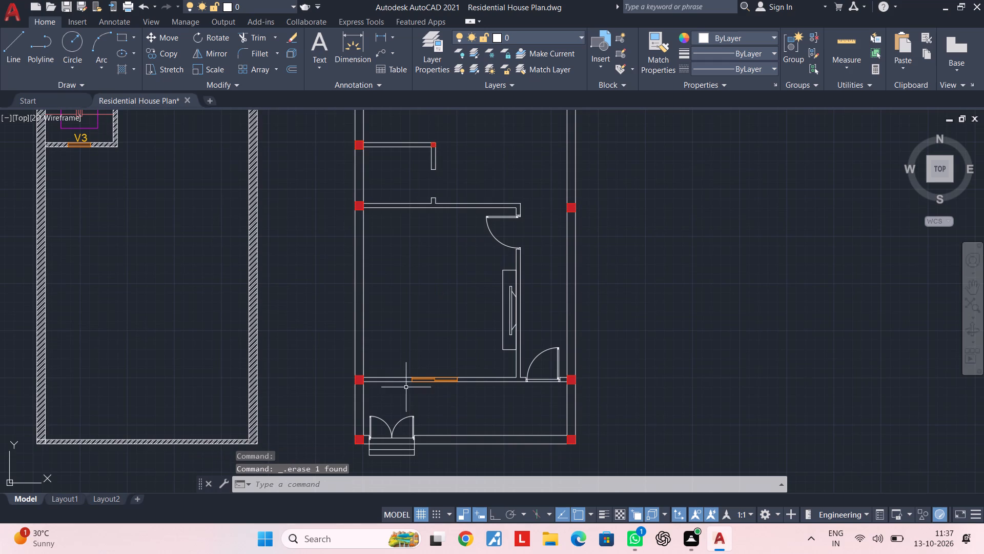
{"action": "left_click", "coordinate": [401, 371]}
{"action": "left_click", "coordinate": [473, 404]}
{"action": "key", "text": "Delete"}
Delete the TV unit from the living room's side wall.
{"action": "middle_click_drag", "start_coordinate": [488, 304], "coordinate": [471, 329]}
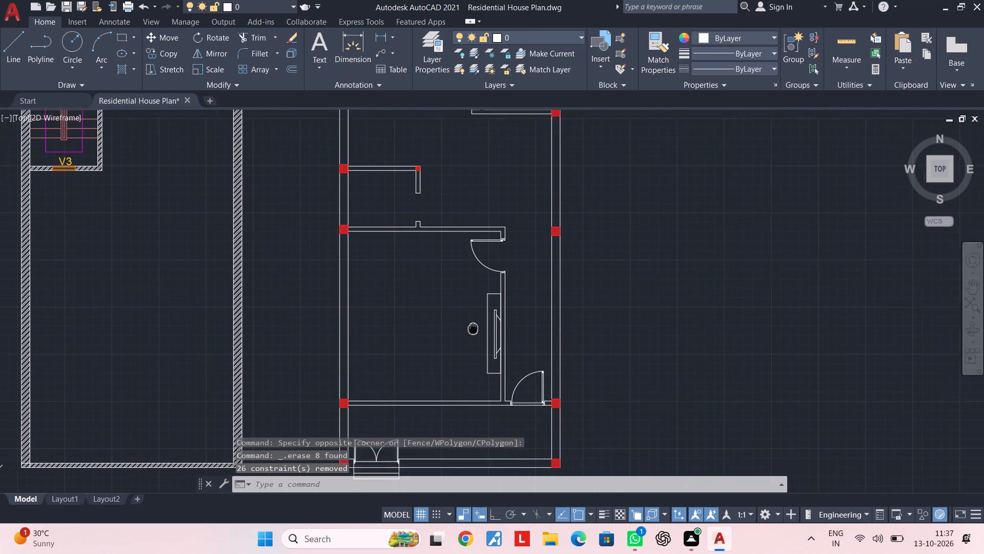
{"action": "middle_click_drag", "start_coordinate": [471, 329], "coordinate": [467, 336]}
{"action": "scroll", "coordinate": [484, 332], "scroll_direction": "up", "scroll_amount": 2}
{"action": "left_click", "coordinate": [486, 325]}
{"action": "left_click", "coordinate": [449, 344]}
{"action": "key", "text": "Delete"}
Delete the swing door from the opening in the fourth plan's living room side wall.
{"action": "scroll", "coordinate": [446, 353], "scroll_direction": "down", "scroll_amount": 2}
{"action": "middle_click_drag", "start_coordinate": [445, 345], "coordinate": [446, 345]}
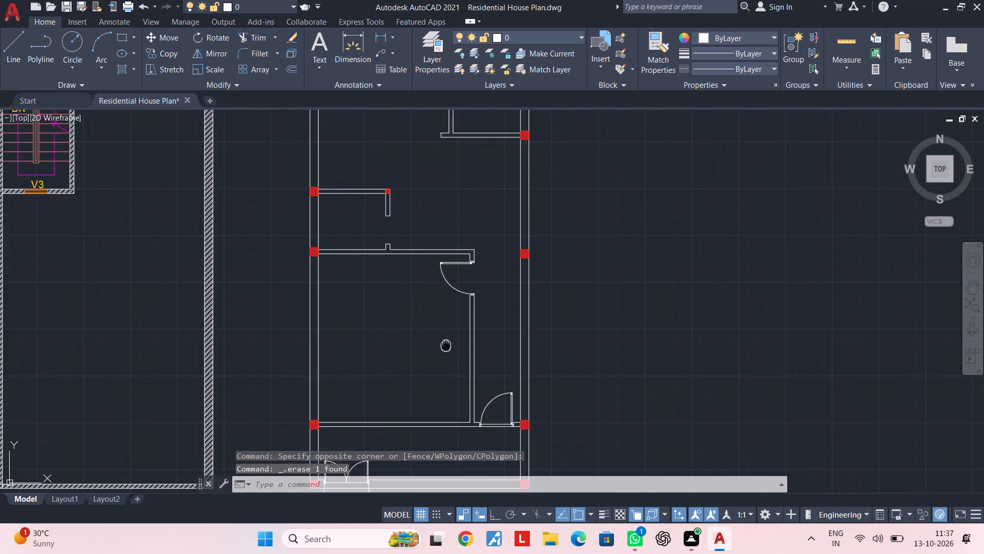
{"action": "middle_click_drag", "start_coordinate": [446, 345], "coordinate": [510, 340]}
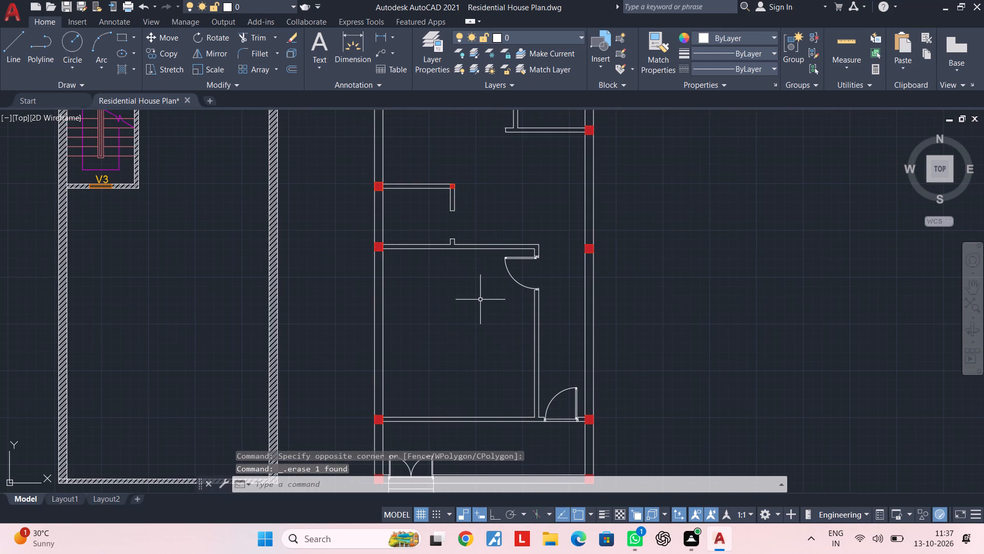
{"action": "scroll", "coordinate": [490, 286], "scroll_direction": "up", "scroll_amount": 1}
{"action": "left_click", "coordinate": [543, 268]}
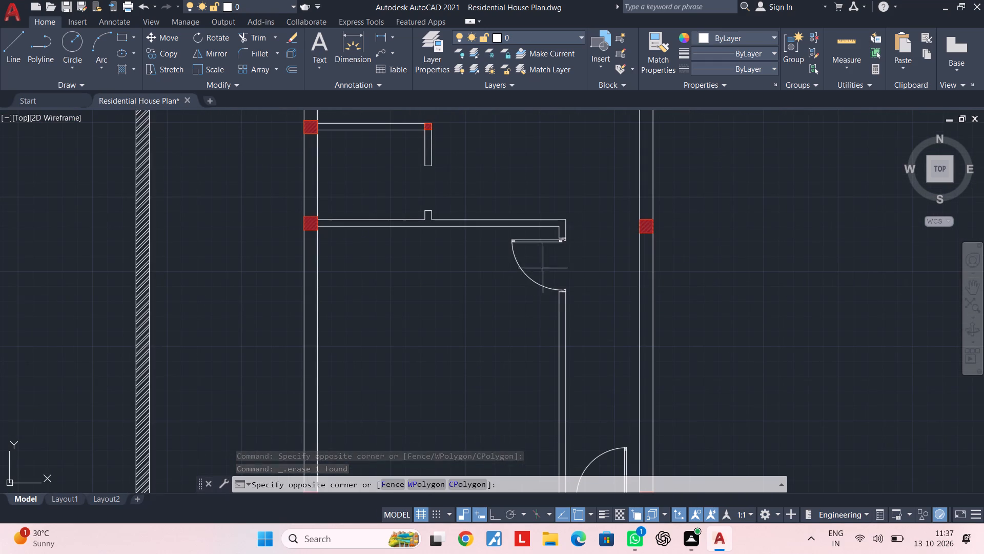
{"action": "left_click", "coordinate": [500, 284]}
{"action": "key", "text": "Delete"}
{"action": "key", "text": "Escape"}
{"action": "key", "text": "Escape"}
Delete the swing door and its threshold lines from the passage opening beside the living room's lower wall.
{"action": "middle_click_drag", "start_coordinate": [530, 326], "coordinate": [520, 213]}
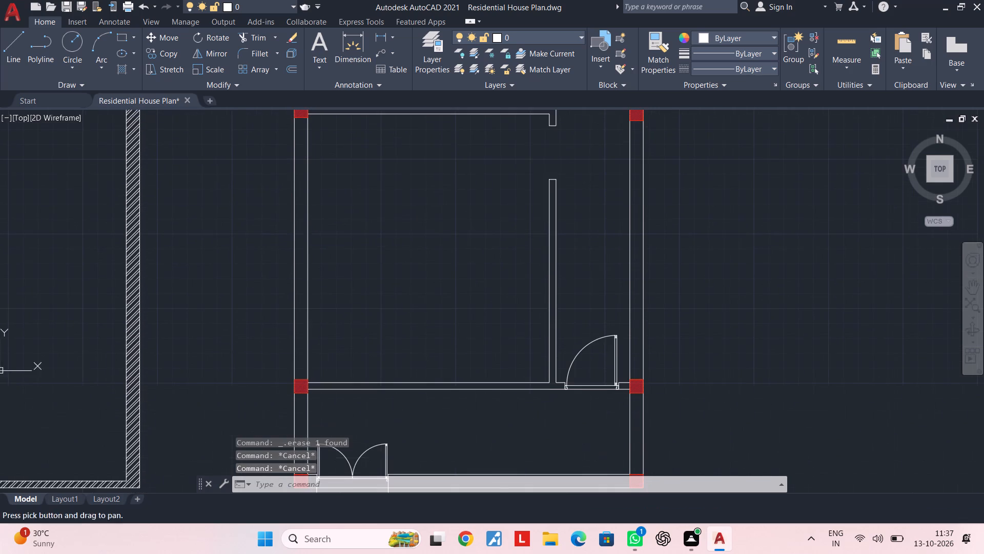
{"action": "key", "text": "Escape"}
{"action": "key", "text": "Escape"}
{"action": "middle_click_drag", "start_coordinate": [534, 312], "coordinate": [534, 285]}
{"action": "key", "text": "Escape"}
{"action": "key", "text": "Escape"}
{"action": "key", "text": "Escape"}
{"action": "key", "text": "Escape"}
{"action": "key", "text": "Escape"}
{"action": "key", "text": "Escape"}
{"action": "middle_click_drag", "start_coordinate": [555, 343], "coordinate": [545, 289]}
{"action": "scroll", "coordinate": [577, 288], "scroll_direction": "up", "scroll_amount": 2}
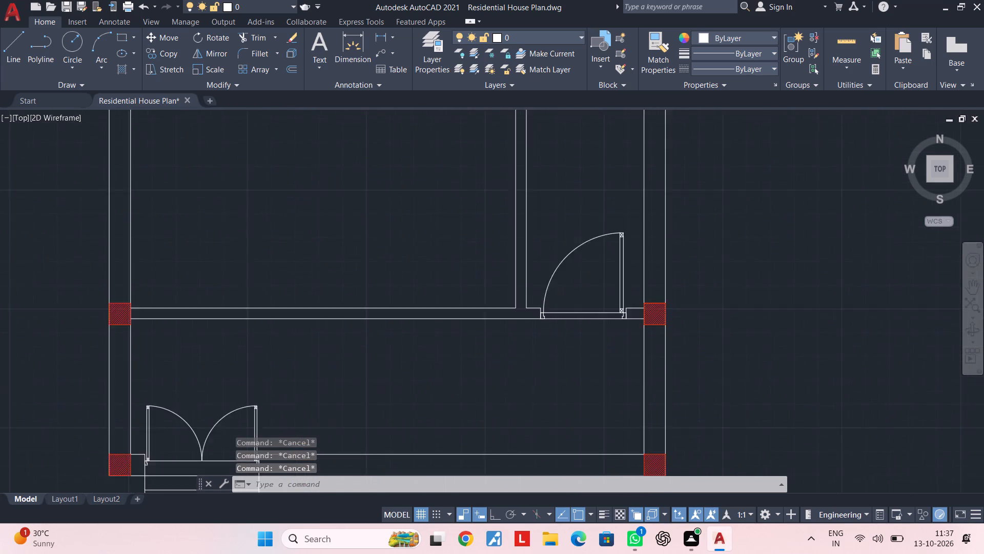
{"action": "left_click_drag", "start_coordinate": [577, 277], "coordinate": [577, 284]}
{"action": "left_click", "coordinate": [556, 364]}
{"action": "key", "text": "Delete"}
{"action": "key", "text": "Escape"}
{"action": "key", "text": "Escape"}
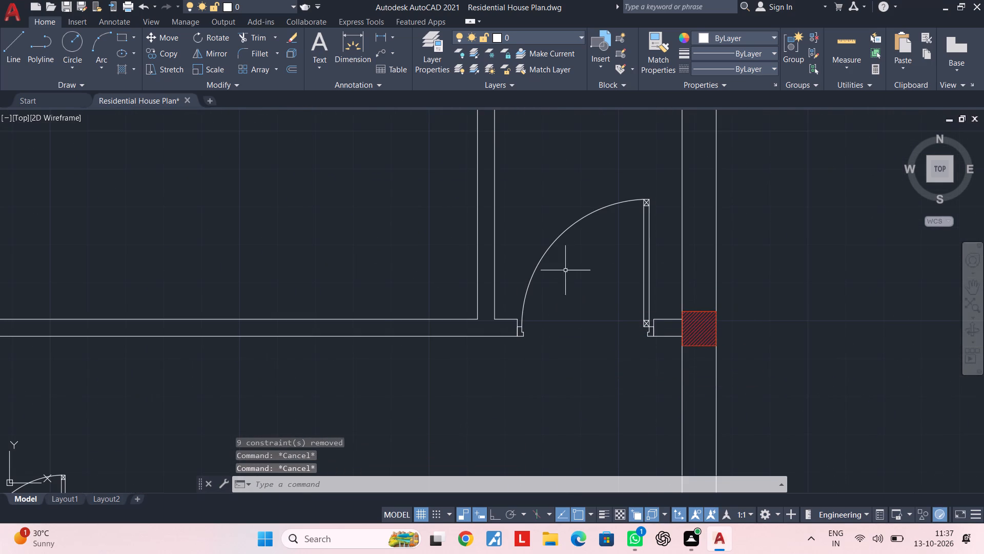
{"action": "left_click", "coordinate": [607, 256]}
{"action": "left_click", "coordinate": [563, 187]}
{"action": "key", "text": "Delete"}
{"action": "key", "text": "Escape"}
Delete the double entrance door and its steps from the front wall, including the steps' leftover side lines.
{"action": "scroll", "coordinate": [574, 200], "scroll_direction": "down", "scroll_amount": 2}
{"action": "middle_click_drag", "start_coordinate": [557, 258], "coordinate": [628, 186]}
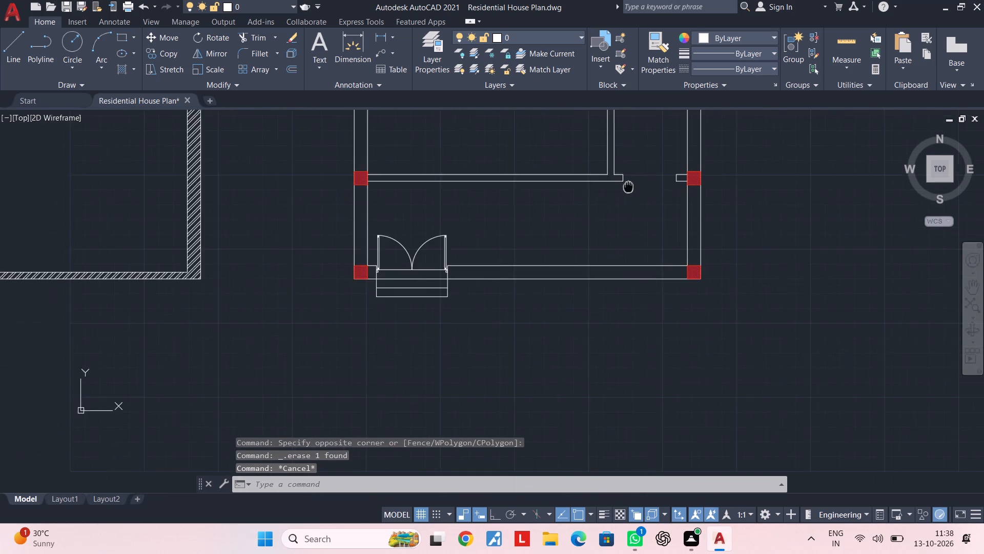
{"action": "middle_click_drag", "start_coordinate": [628, 186], "coordinate": [629, 186]}
{"action": "middle_click_drag", "start_coordinate": [525, 246], "coordinate": [682, 227]}
{"action": "key", "text": "Escape"}
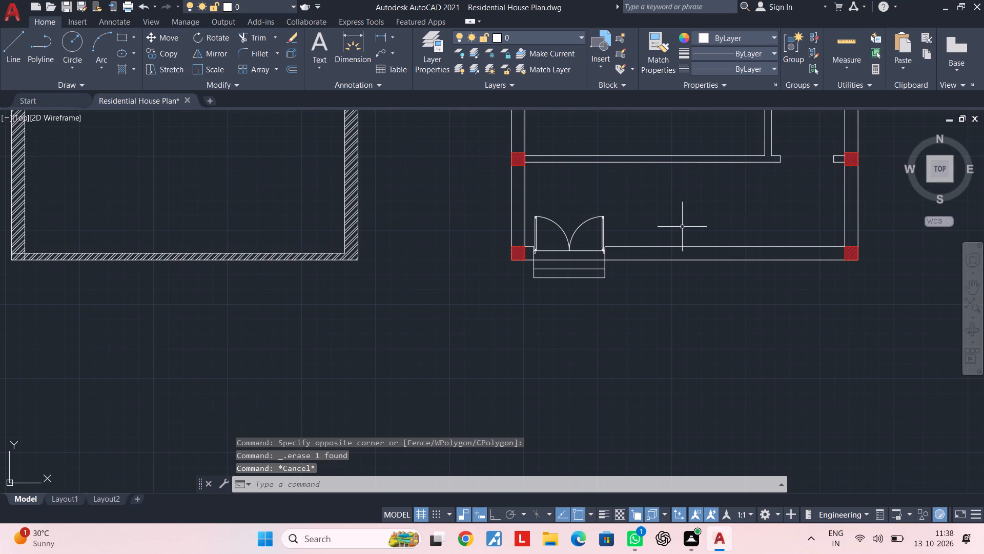
{"action": "left_click", "coordinate": [570, 225]}
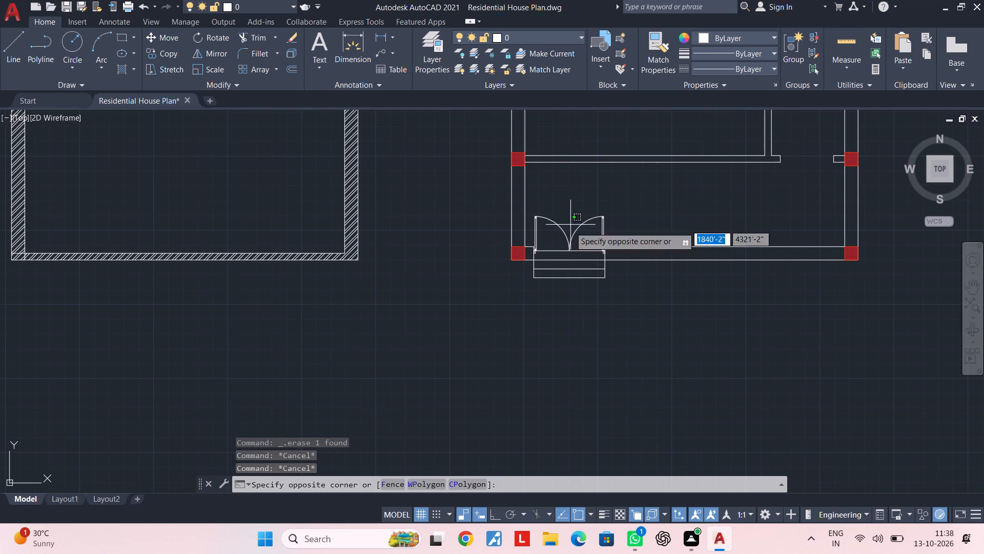
{"action": "left_click", "coordinate": [552, 317]}
{"action": "key", "text": "Delete"}
{"action": "key", "text": "Escape"}
{"action": "key", "text": "Escape"}
{"action": "scroll", "coordinate": [570, 290], "scroll_direction": "up", "scroll_amount": 2}
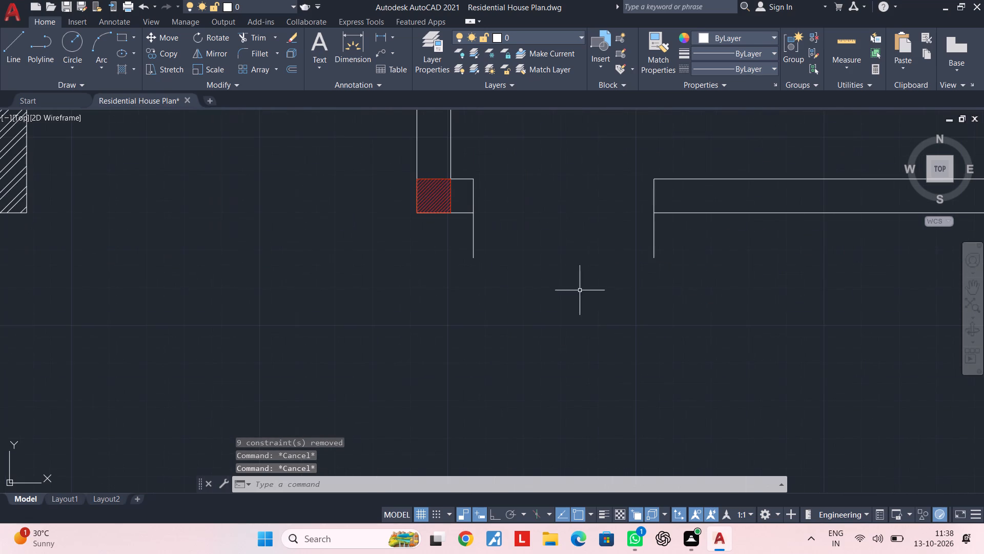
{"action": "left_click", "coordinate": [712, 254]}
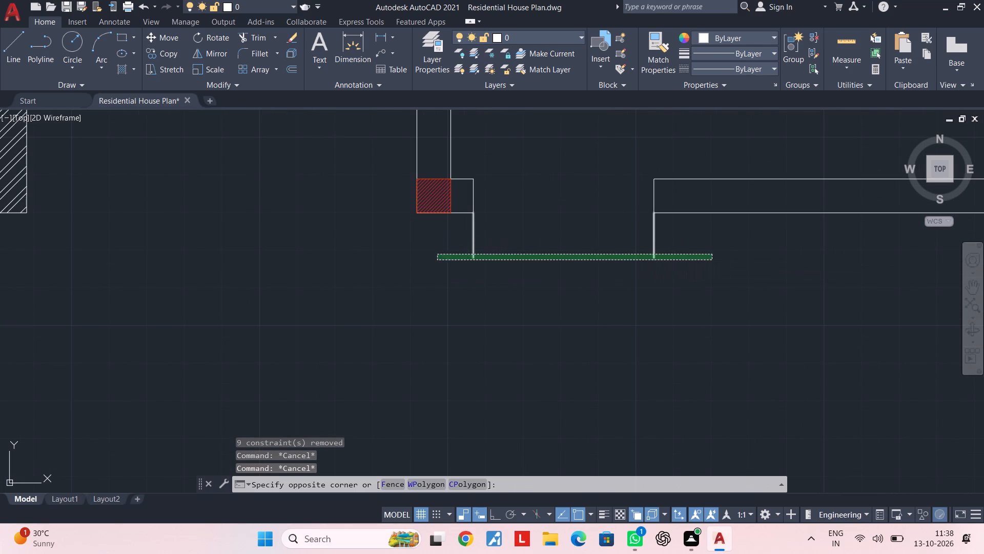
{"action": "left_click", "coordinate": [437, 260]}
{"action": "key", "text": "Delete"}
{"action": "key", "text": "Escape"}
{"action": "key", "text": "Escape"}
Delete the short wall stub and its end cap beside the column at the bedroom door opening.
{"action": "middle_click_drag", "start_coordinate": [664, 253], "coordinate": [586, 408]}
{"action": "scroll", "coordinate": [600, 370], "scroll_direction": "down", "scroll_amount": 3}
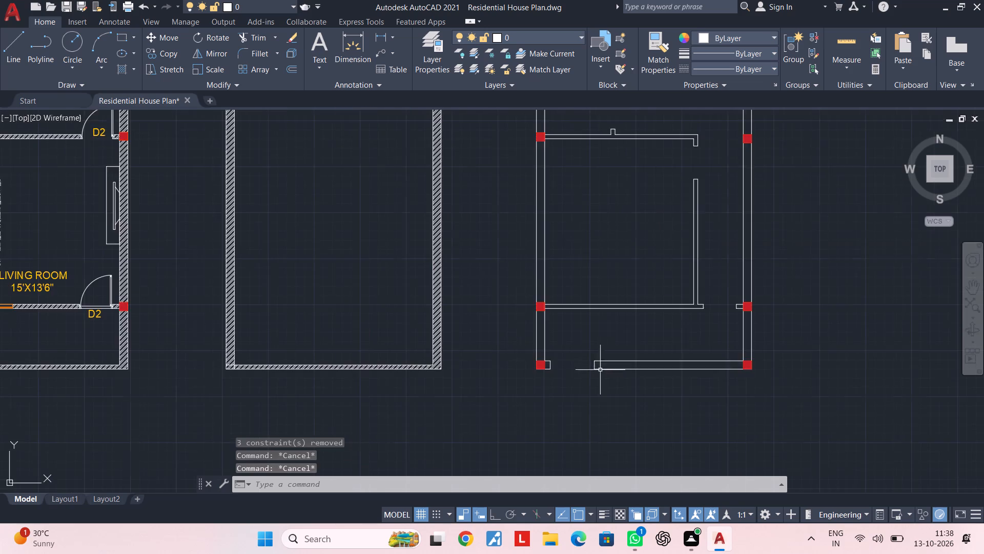
{"action": "middle_click_drag", "start_coordinate": [612, 327], "coordinate": [563, 425]}
{"action": "middle_click_drag", "start_coordinate": [568, 372], "coordinate": [547, 395]}
{"action": "scroll", "coordinate": [577, 341], "scroll_direction": "down", "scroll_amount": 1}
{"action": "middle_click_drag", "start_coordinate": [577, 342], "coordinate": [539, 456]}
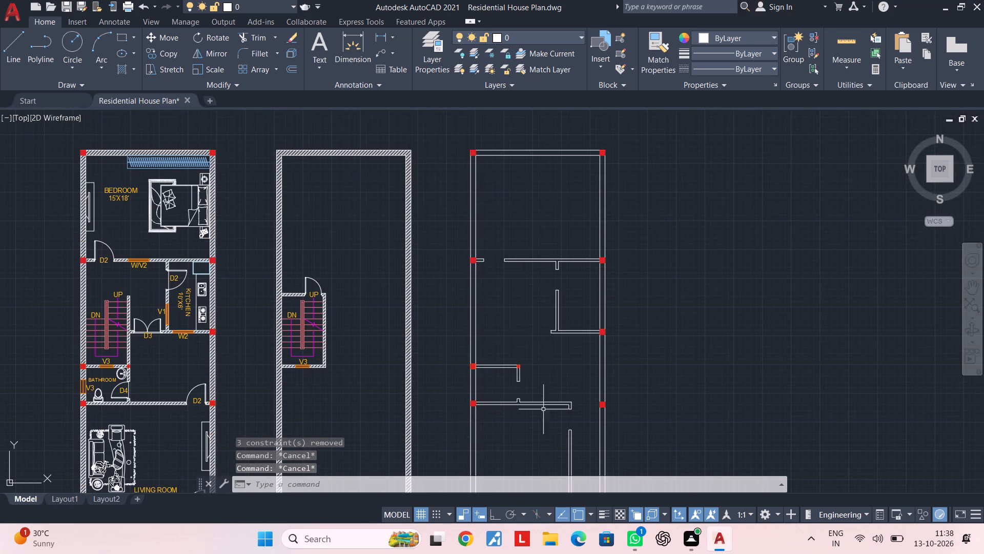
{"action": "scroll", "coordinate": [499, 268], "scroll_direction": "up", "scroll_amount": 2}
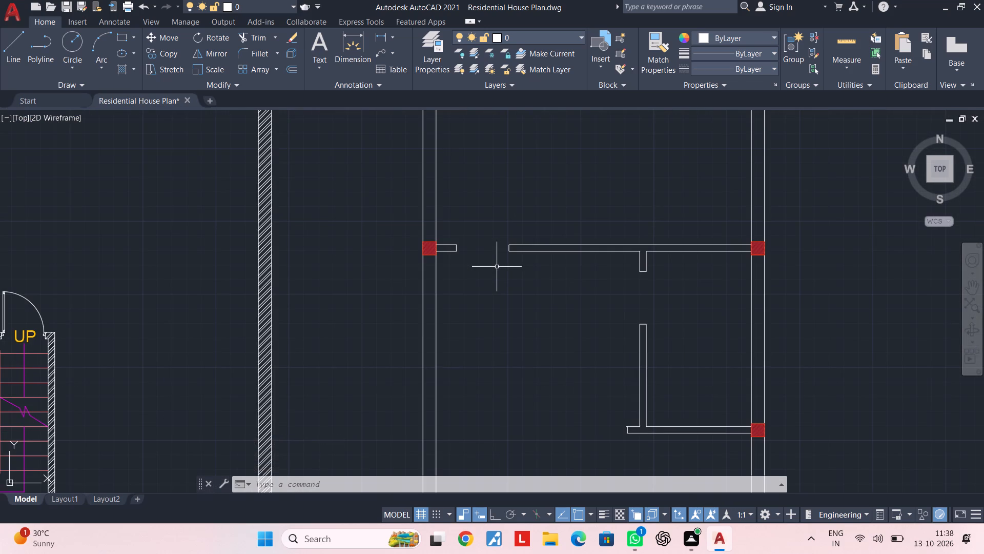
{"action": "key", "text": "Escape"}
{"action": "key", "text": "Escape"}
{"action": "scroll", "coordinate": [455, 254], "scroll_direction": "up", "scroll_amount": 2}
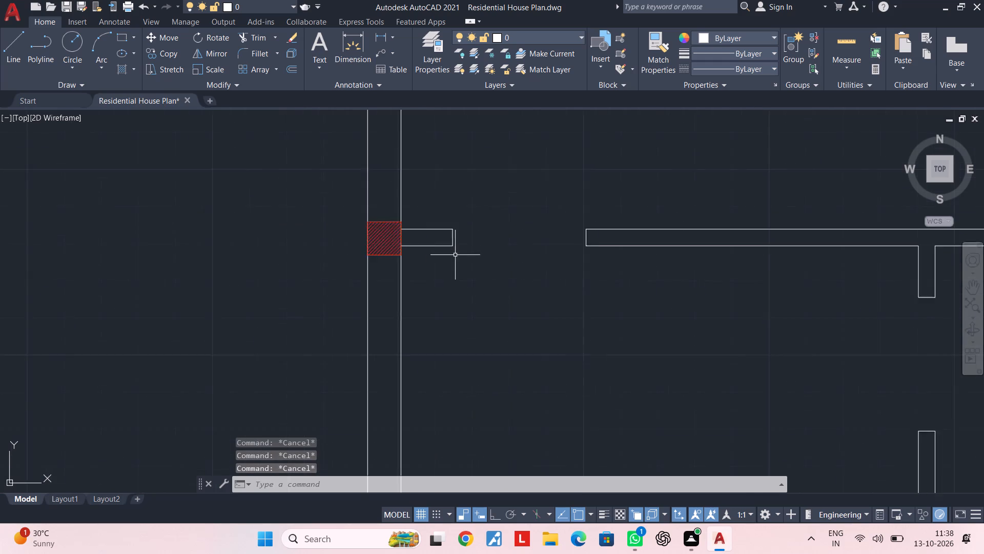
{"action": "scroll", "coordinate": [455, 255], "scroll_direction": "up", "scroll_amount": 1}
{"action": "left_click", "coordinate": [436, 266]}
{"action": "left_click", "coordinate": [424, 210]}
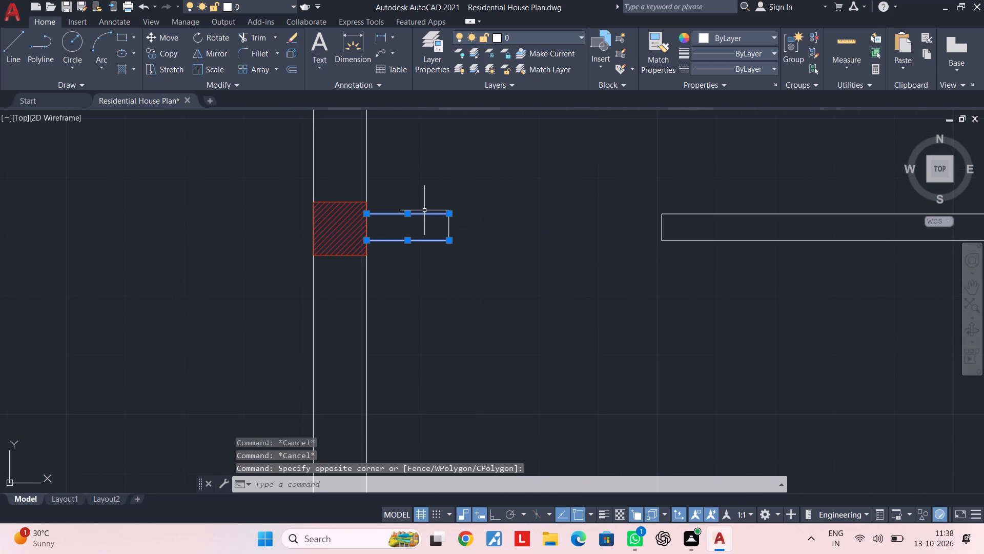
{"action": "key", "text": "Delete"}
{"action": "left_click", "coordinate": [506, 177]}
{"action": "left_click", "coordinate": [422, 294]}
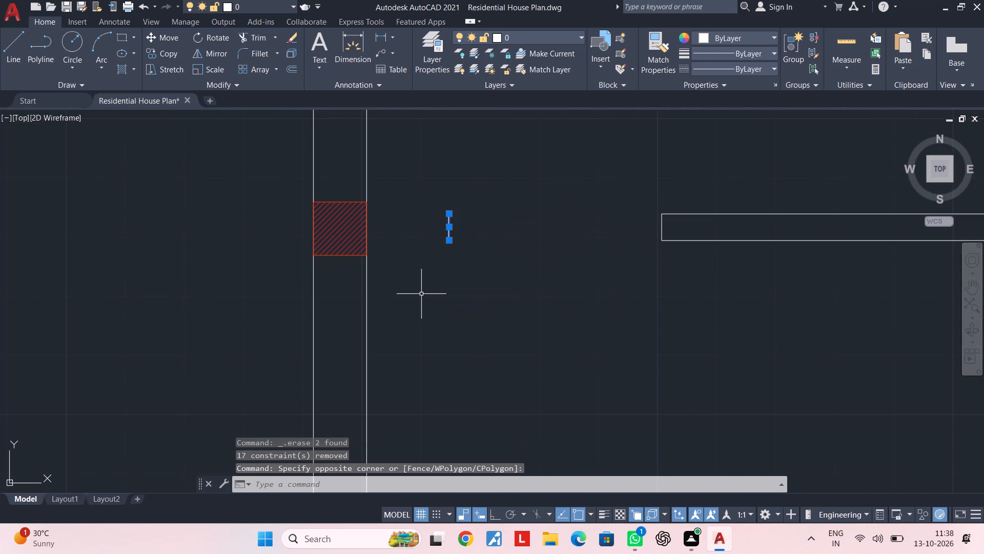
{"action": "key", "text": "Delete"}
{"action": "key", "text": "Escape"}
Extend the bedroom wall's two lines across the door opening to the column and delete the old end cap.
{"action": "type", "text": "EX"}
{"action": "key", "text": "space"}
{"action": "left_click", "coordinate": [737, 179]}
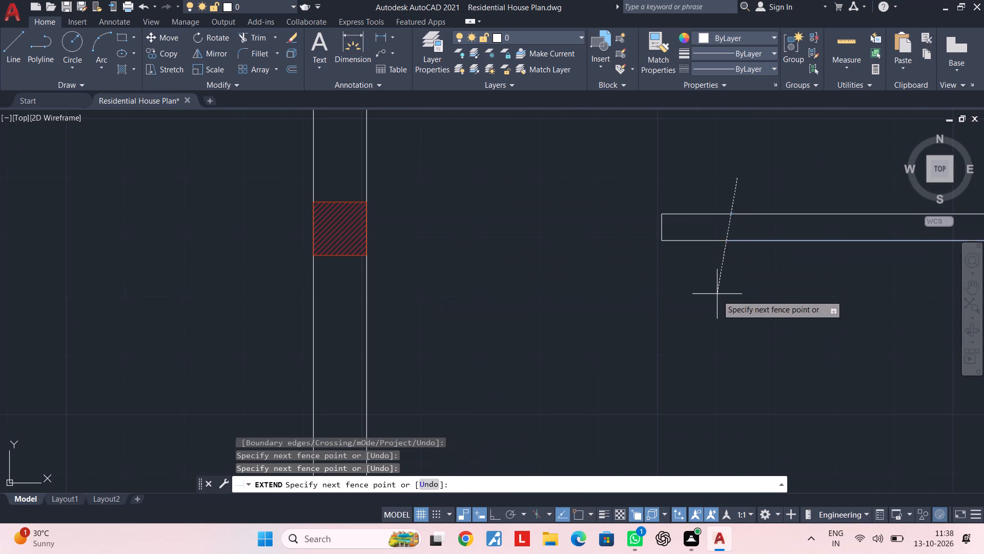
{"action": "left_click", "coordinate": [716, 300]}
{"action": "key", "text": "Escape"}
{"action": "key", "text": "Escape"}
{"action": "left_click", "coordinate": [662, 228]}
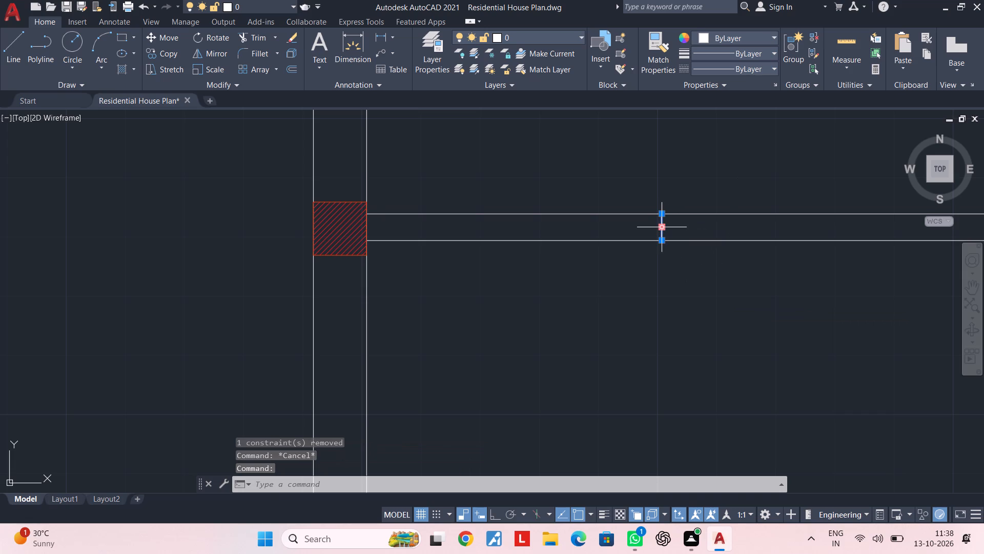
{"action": "key", "text": "Delete"}
{"action": "key", "text": "Escape"}
Delete the short stub hanging from the bedroom wall at the kitchen door opening, including its end cap.
{"action": "scroll", "coordinate": [662, 235], "scroll_direction": "down", "scroll_amount": 3}
{"action": "middle_click_drag", "start_coordinate": [751, 305], "coordinate": [643, 293]}
{"action": "middle_click_drag", "start_coordinate": [680, 292], "coordinate": [626, 287]}
{"action": "middle_click_drag", "start_coordinate": [668, 288], "coordinate": [665, 272]}
{"action": "key", "text": "Escape"}
{"action": "key", "text": "Escape"}
{"action": "scroll", "coordinate": [645, 226], "scroll_direction": "up", "scroll_amount": 2}
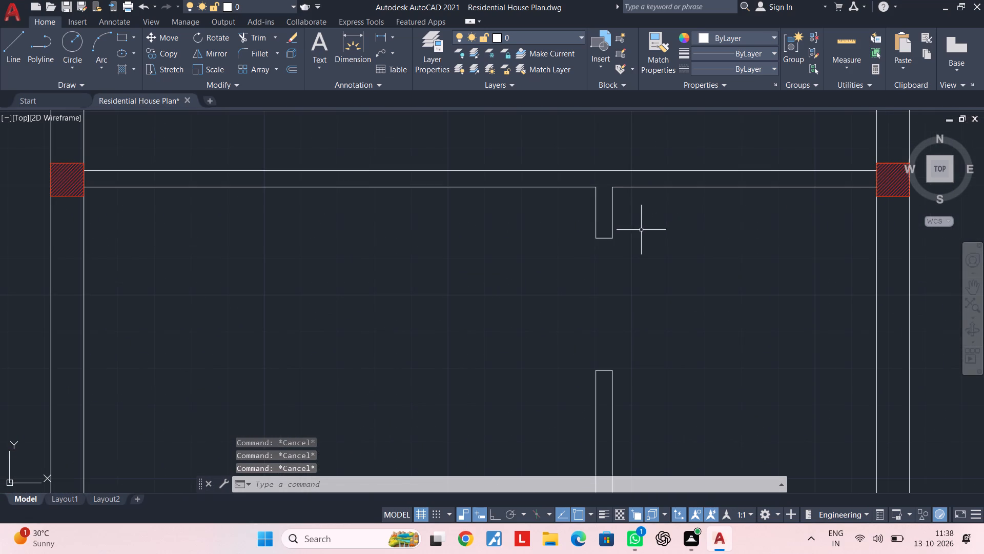
{"action": "left_click", "coordinate": [640, 227]}
{"action": "left_click", "coordinate": [548, 228]}
{"action": "key", "text": "Delete"}
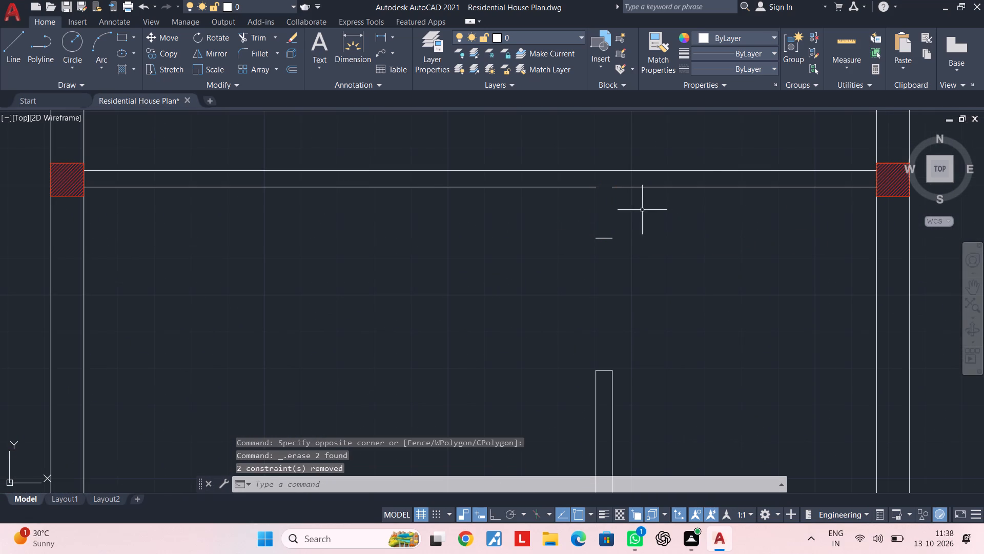
{"action": "left_click", "coordinate": [643, 210]}
{"action": "left_click", "coordinate": [573, 274]}
{"action": "key", "text": "Delete"}
{"action": "key", "text": "Escape"}
{"action": "key", "text": "Escape"}
Extend the kitchen side wall's two lines up to the bedroom wall and trim away the old end cap between them.
{"action": "type", "text": "EX"}
{"action": "key", "text": "space"}
{"action": "left_click", "coordinate": [655, 380]}
{"action": "left_click", "coordinate": [560, 403]}
{"action": "key", "text": "Escape"}
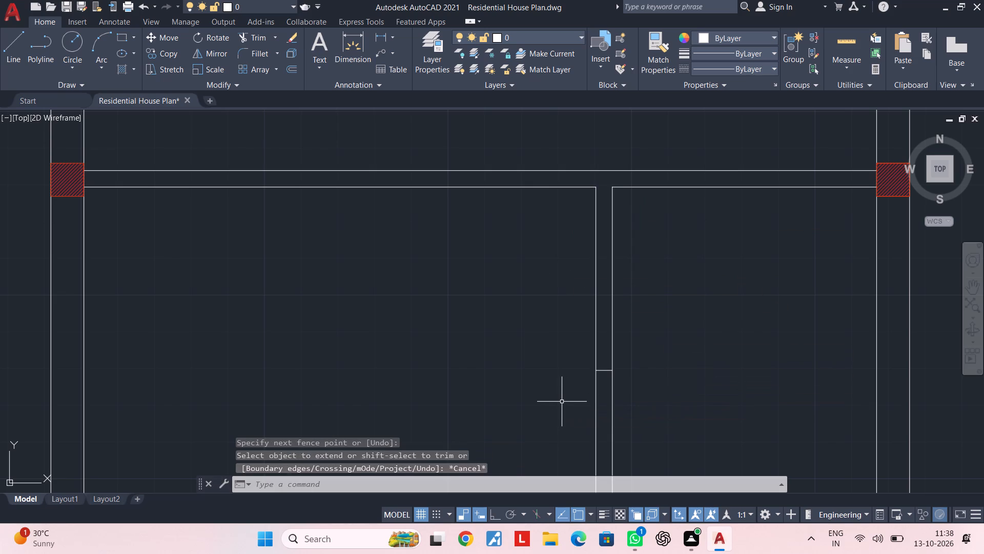
{"action": "key", "text": "Escape"}
{"action": "key", "text": "Escape"}
{"action": "key", "text": "Escape"}
{"action": "key", "text": "Escape"}
{"action": "type", "text": "TR"}
{"action": "key", "text": "space"}
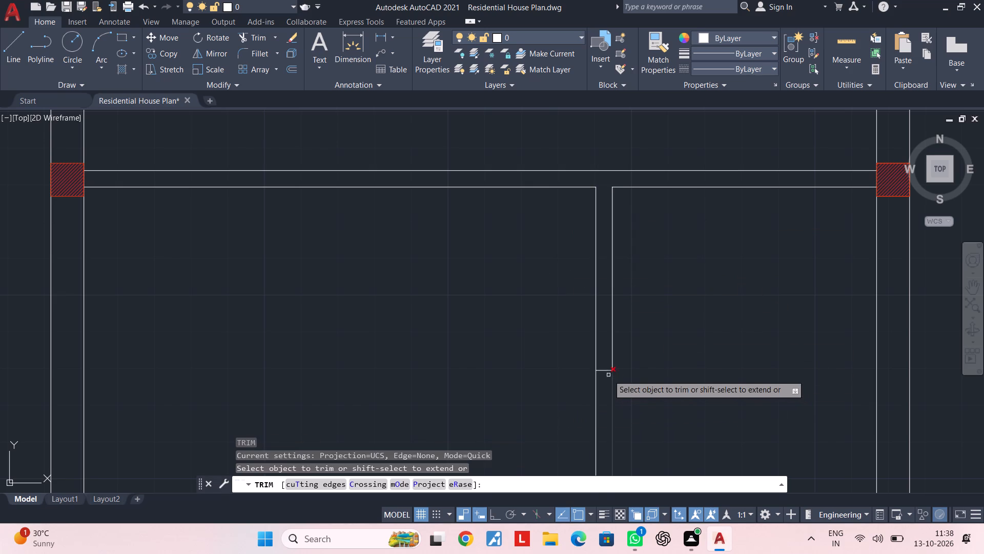
{"action": "left_click", "coordinate": [606, 371]}
{"action": "key", "text": "Escape"}
Extend the kitchen side wall's two lines down to the outer line of the kitchen's lower wall.
{"action": "scroll", "coordinate": [648, 377], "scroll_direction": "down", "scroll_amount": 3}
{"action": "key", "text": "Escape"}
{"action": "middle_click_drag", "start_coordinate": [684, 387], "coordinate": [673, 329]}
{"action": "key", "text": "Escape"}
{"action": "key", "text": "Escape"}
{"action": "key", "text": "Escape"}
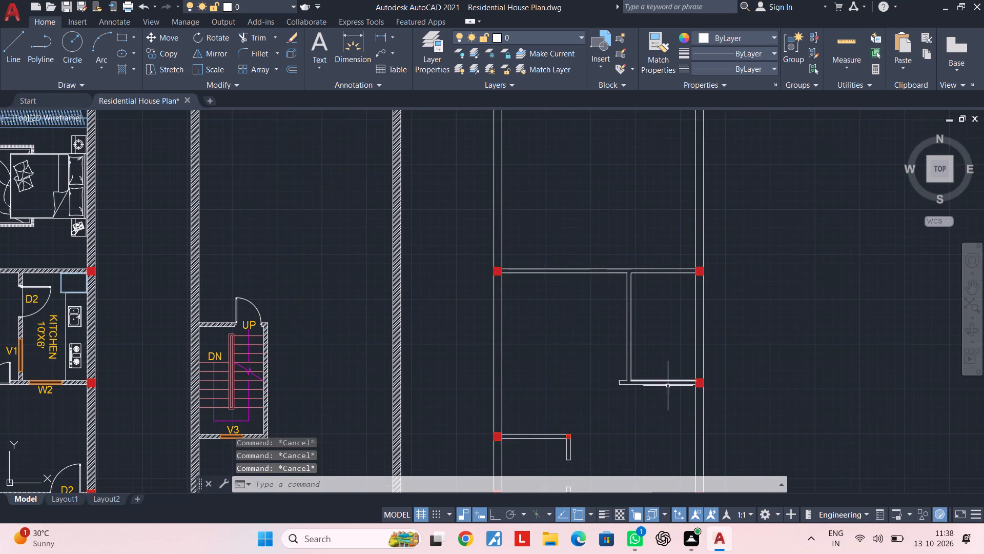
{"action": "middle_click_drag", "start_coordinate": [667, 387], "coordinate": [651, 306]}
{"action": "key", "text": "Escape"}
{"action": "scroll", "coordinate": [632, 358], "scroll_direction": "up", "scroll_amount": 1}
{"action": "scroll", "coordinate": [600, 273], "scroll_direction": "up", "scroll_amount": 2}
{"action": "middle_click_drag", "start_coordinate": [583, 307], "coordinate": [579, 323]}
{"action": "key", "text": "Escape"}
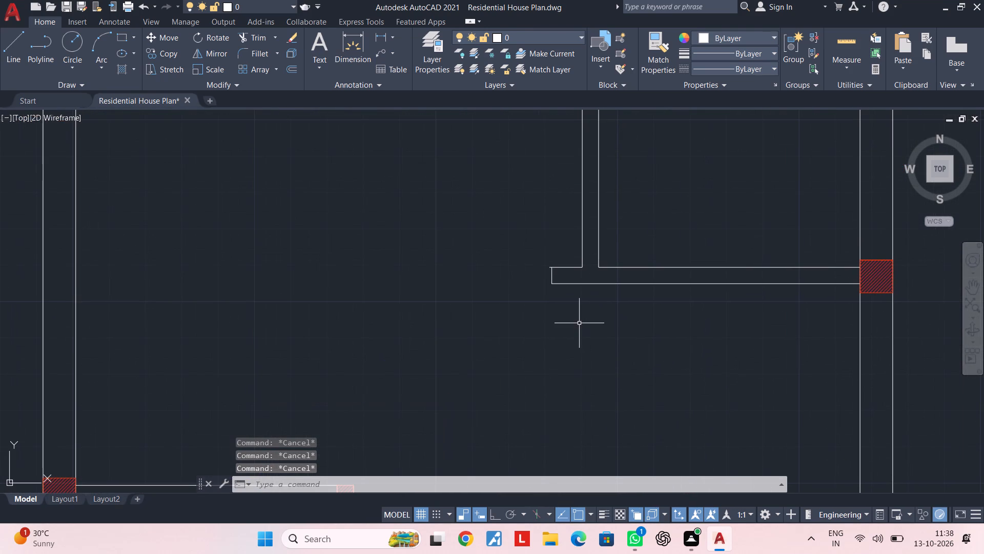
{"action": "type", "text": "EX"}
{"action": "key", "text": "space"}
{"action": "left_click", "coordinate": [662, 241]}
{"action": "left_click", "coordinate": [483, 244]}
{"action": "key", "text": "Escape"}
{"action": "key", "text": "Escape"}
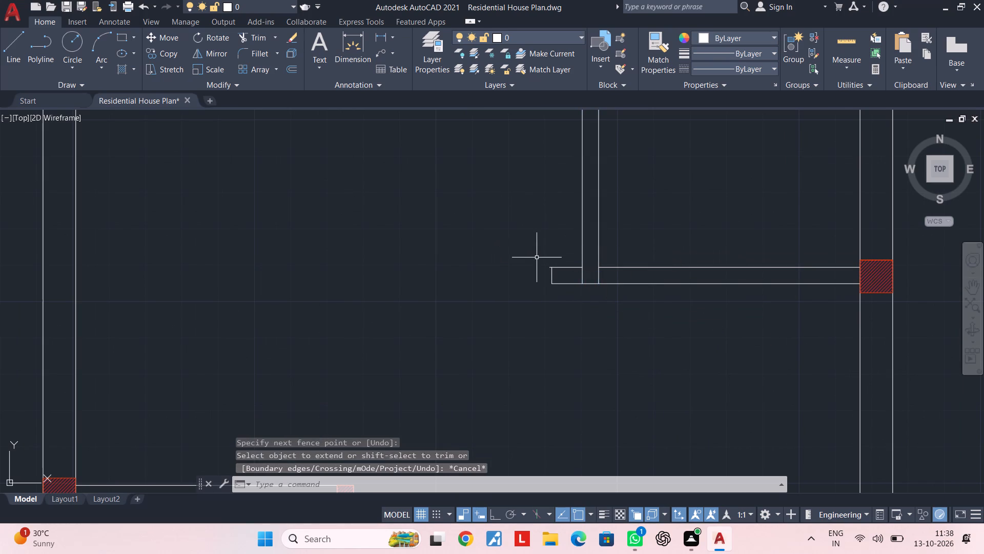
Trim the lower wall lines projecting past the kitchen corner and delete the leftover end pieces.
{"action": "type", "text": "TR"}
{"action": "key", "text": "space"}
{"action": "left_click", "coordinate": [569, 253]}
{"action": "left_click", "coordinate": [568, 315]}
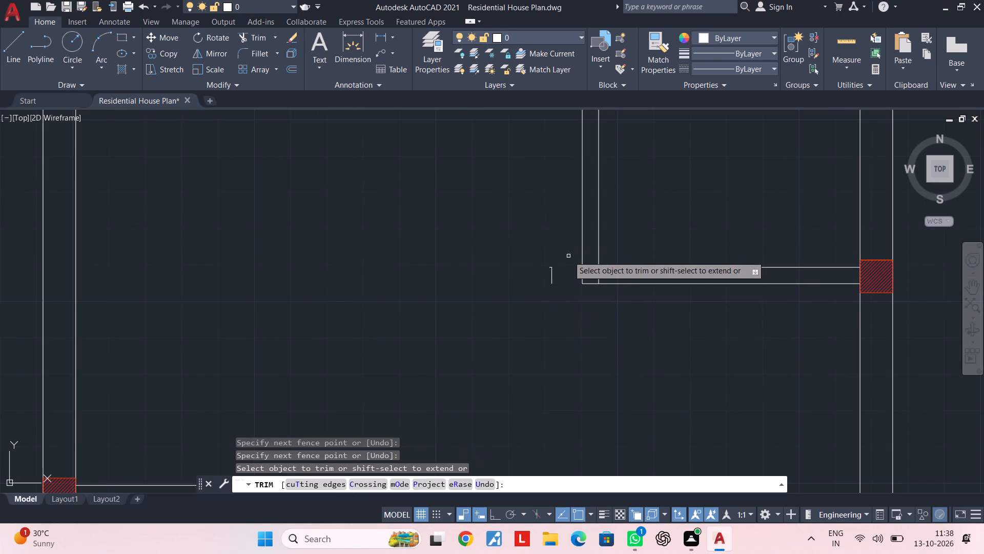
{"action": "key", "text": "Escape"}
{"action": "key", "text": "Escape"}
{"action": "left_click", "coordinate": [568, 251]}
{"action": "left_click", "coordinate": [527, 304]}
{"action": "key", "text": "Delete"}
{"action": "key", "text": "Escape"}
{"action": "key", "text": "Escape"}
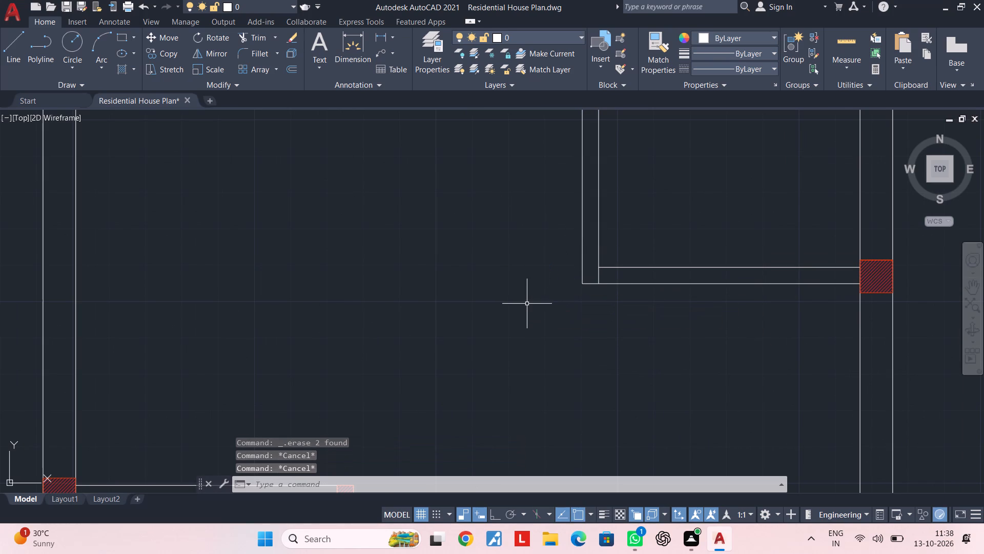
Trim the inner side-wall line crossing the lower wall's thickness at the kitchen corner.
{"action": "scroll", "coordinate": [618, 262], "scroll_direction": "up", "scroll_amount": 1}
{"action": "type", "text": "TR"}
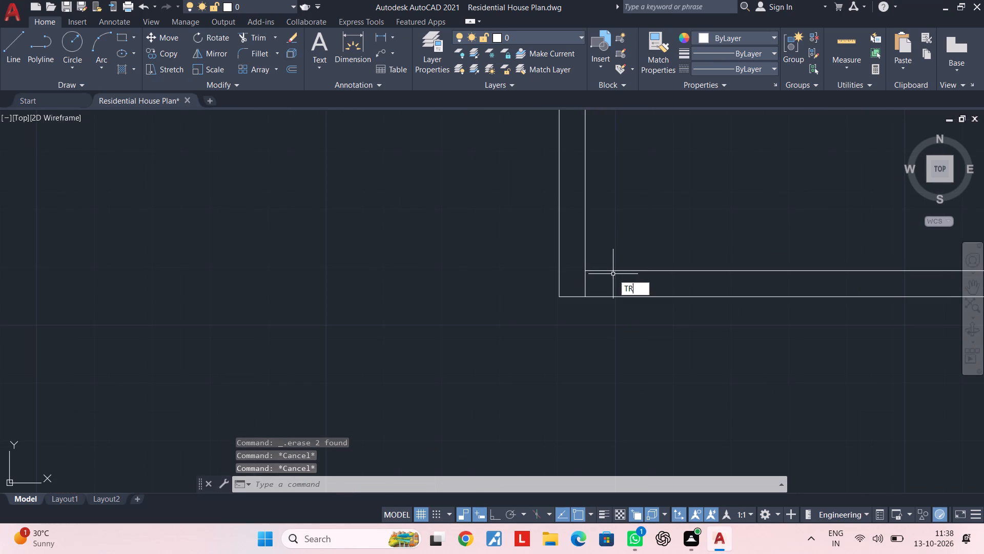
{"action": "key", "text": "space"}
{"action": "left_click", "coordinate": [586, 285]}
{"action": "key", "text": "Escape"}
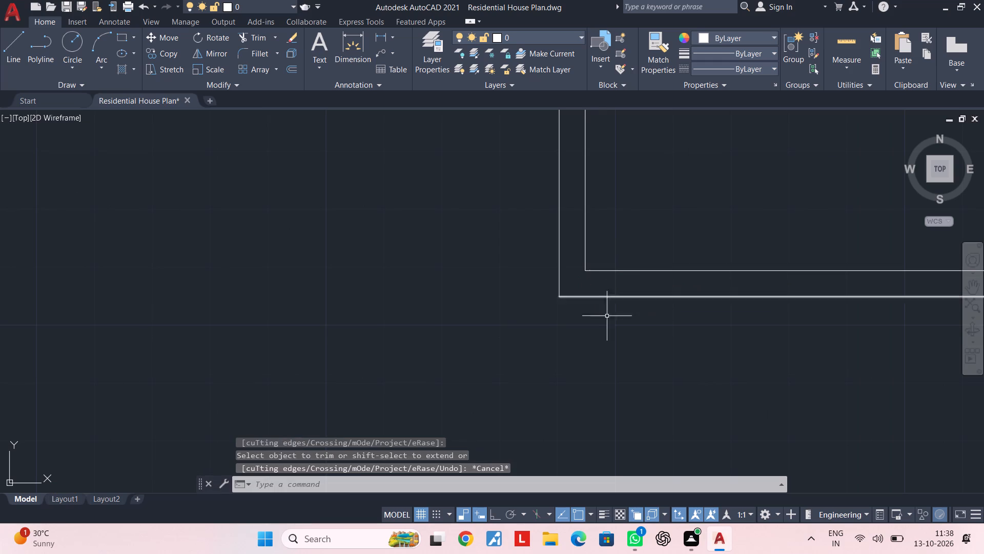
Delete the two side lines of the small stub on the bathroom's lower wall.
{"action": "scroll", "coordinate": [642, 348], "scroll_direction": "down", "scroll_amount": 2}
{"action": "middle_click_drag", "start_coordinate": [643, 350], "coordinate": [577, 292]}
{"action": "scroll", "coordinate": [619, 355], "scroll_direction": "down", "scroll_amount": 2}
{"action": "middle_click_drag", "start_coordinate": [619, 355], "coordinate": [625, 284]}
{"action": "key", "text": "Escape"}
{"action": "middle_click_drag", "start_coordinate": [611, 313], "coordinate": [663, 265]}
{"action": "key", "text": "Escape"}
{"action": "key", "text": "Escape"}
{"action": "key", "text": "Escape"}
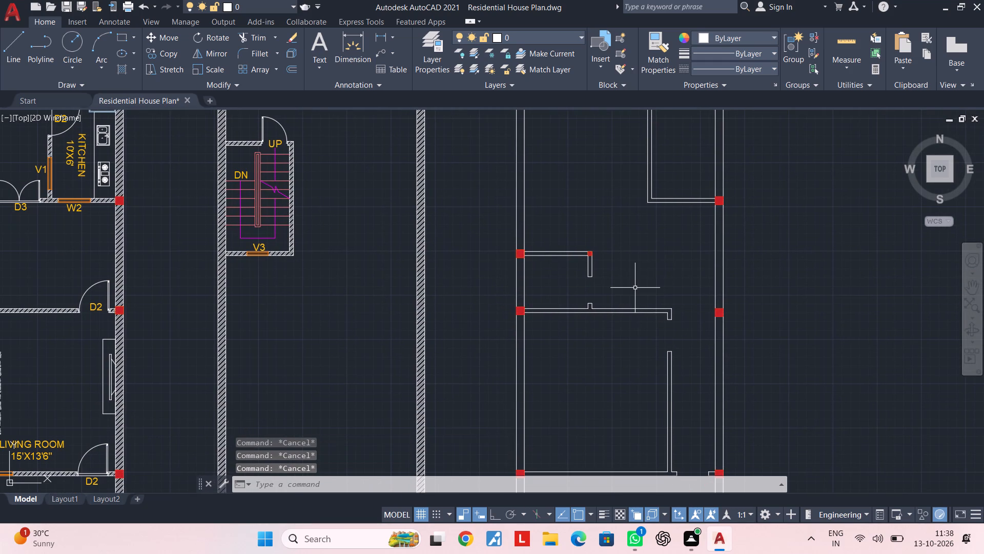
{"action": "middle_click_drag", "start_coordinate": [618, 296], "coordinate": [632, 252]}
{"action": "scroll", "coordinate": [606, 264], "scroll_direction": "up", "scroll_amount": 4}
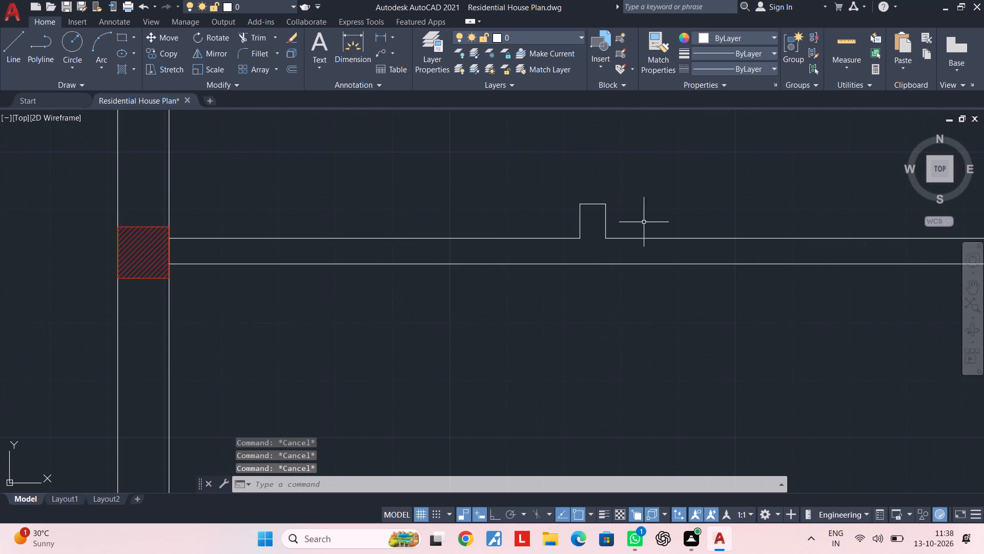
{"action": "left_click", "coordinate": [657, 227]}
{"action": "left_click", "coordinate": [558, 209]}
{"action": "key", "text": "Delete"}
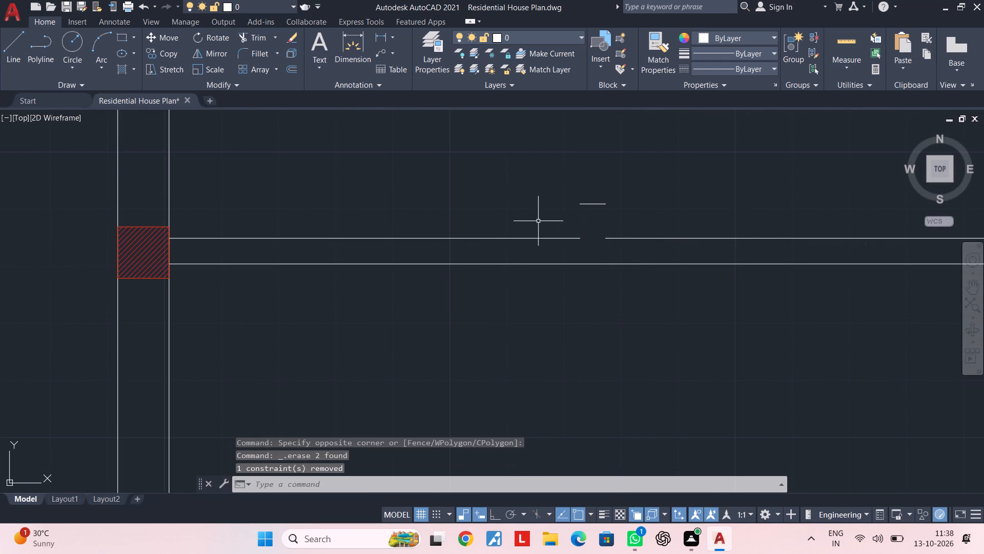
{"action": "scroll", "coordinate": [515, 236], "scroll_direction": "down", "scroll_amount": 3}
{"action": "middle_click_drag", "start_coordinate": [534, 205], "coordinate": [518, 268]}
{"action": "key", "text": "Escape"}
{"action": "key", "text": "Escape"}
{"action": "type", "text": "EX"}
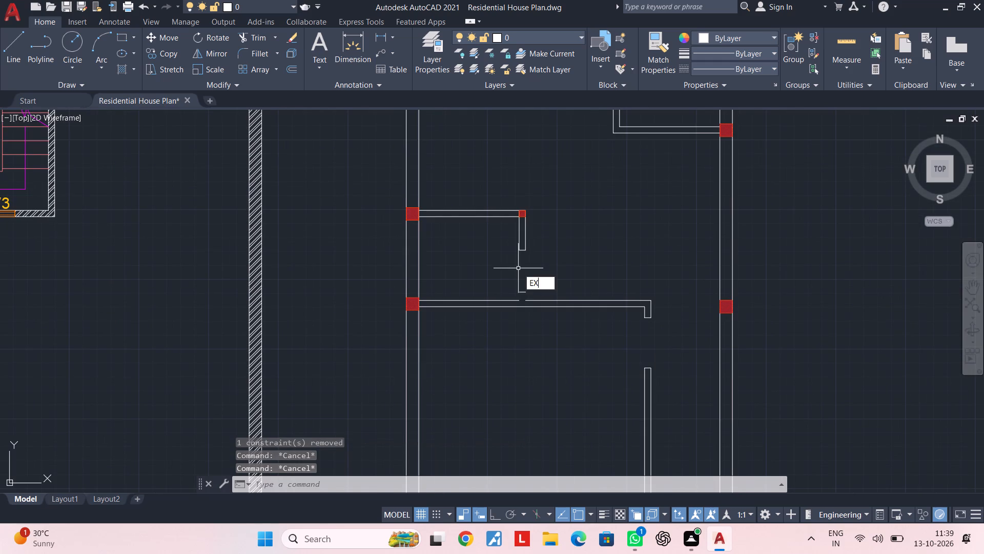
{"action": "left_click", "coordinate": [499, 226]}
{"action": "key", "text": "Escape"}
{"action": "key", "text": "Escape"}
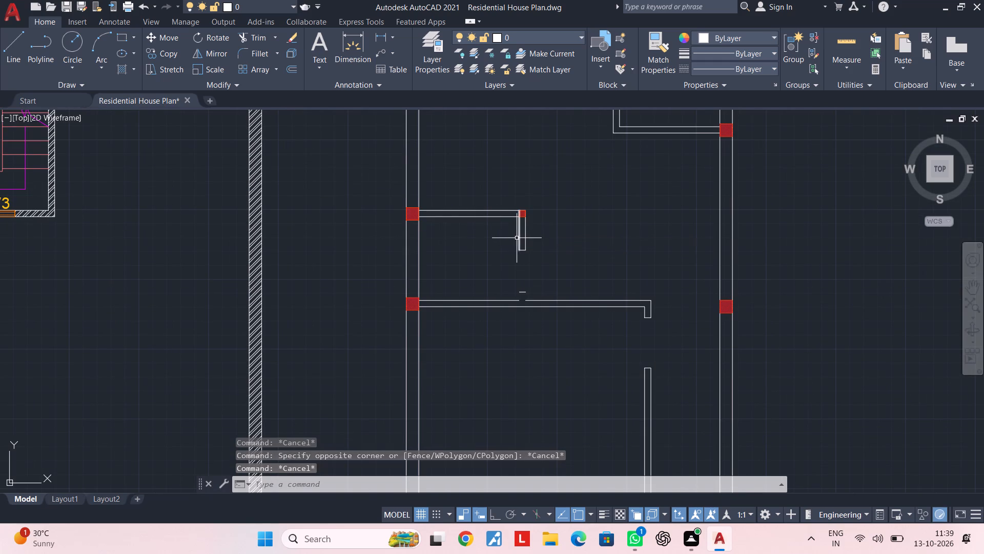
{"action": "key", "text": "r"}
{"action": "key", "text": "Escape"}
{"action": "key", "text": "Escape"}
Extend the bathroom side wall's two lines down across the door opening to the bathroom's lower wall.
{"action": "type", "text": "EX"}
{"action": "key", "text": "space"}
{"action": "left_click", "coordinate": [511, 243]}
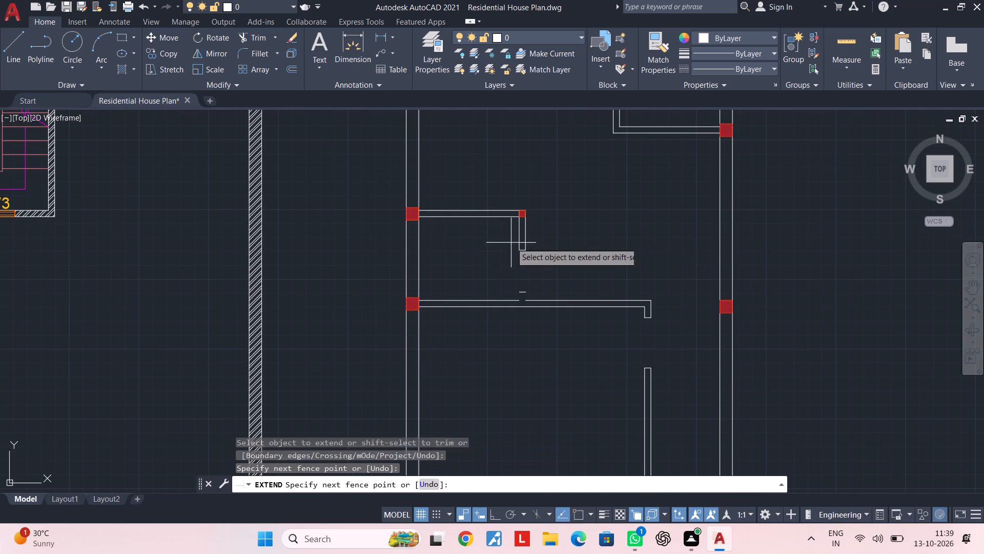
{"action": "left_click", "coordinate": [643, 243]}
{"action": "key", "text": "Escape"}
{"action": "key", "text": "Escape"}
{"action": "key", "text": "space"}
{"action": "scroll", "coordinate": [511, 284], "scroll_direction": "up", "scroll_amount": 3}
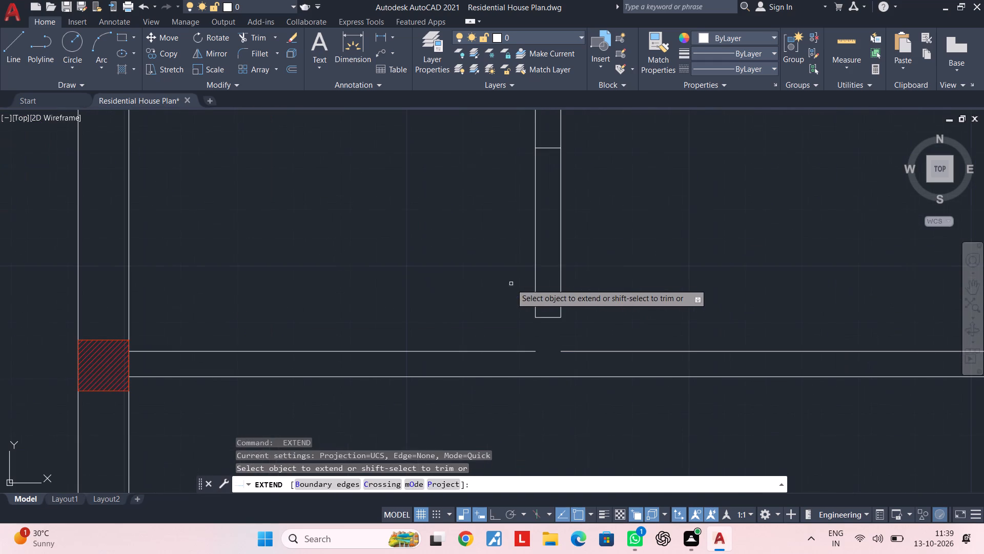
{"action": "left_click_drag", "start_coordinate": [502, 271], "coordinate": [508, 274]}
{"action": "left_click", "coordinate": [662, 279]}
{"action": "key", "text": "Escape"}
Delete the two leftover end lines crossing the bathroom side wall.
{"action": "left_click", "coordinate": [547, 332]}
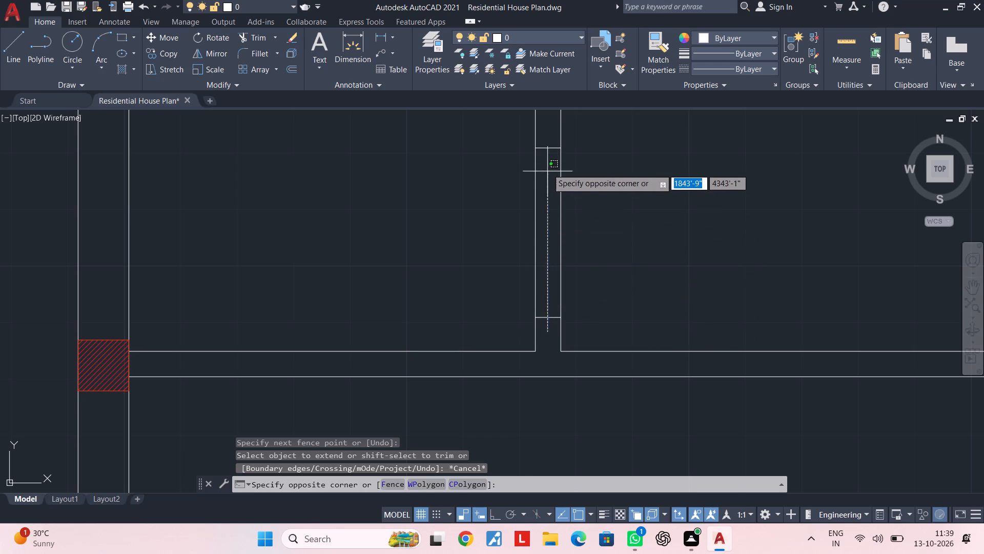
{"action": "left_click", "coordinate": [546, 140]}
{"action": "key", "text": "Delete"}
{"action": "key", "text": "Escape"}
Delete the end line closing the short stub that turns down at the outer end of the bathroom's lower wall.
{"action": "scroll", "coordinate": [569, 291], "scroll_direction": "down", "scroll_amount": 1}
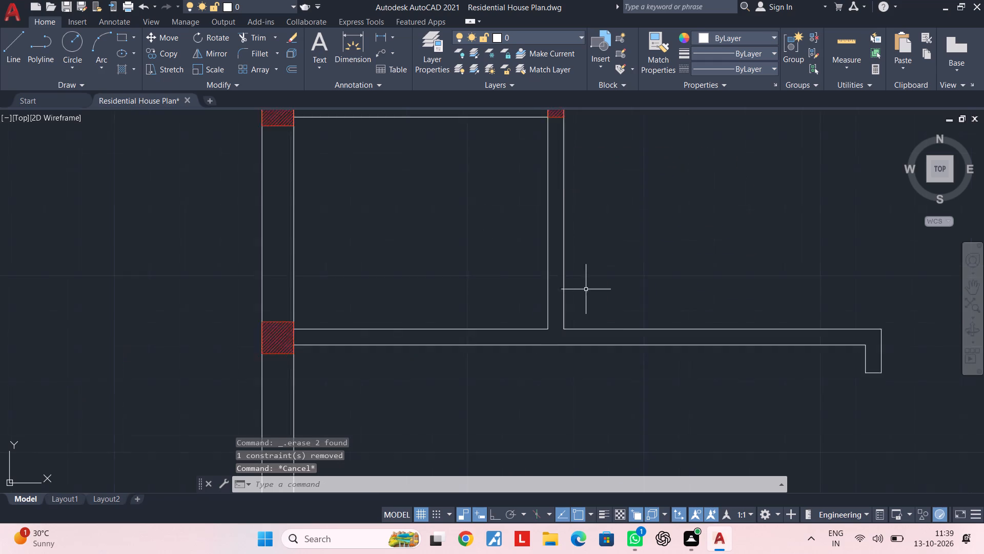
{"action": "scroll", "coordinate": [586, 289], "scroll_direction": "down", "scroll_amount": 1}
{"action": "middle_click_drag", "start_coordinate": [632, 277], "coordinate": [529, 268]}
{"action": "key", "text": "Escape"}
{"action": "key", "text": "Escape"}
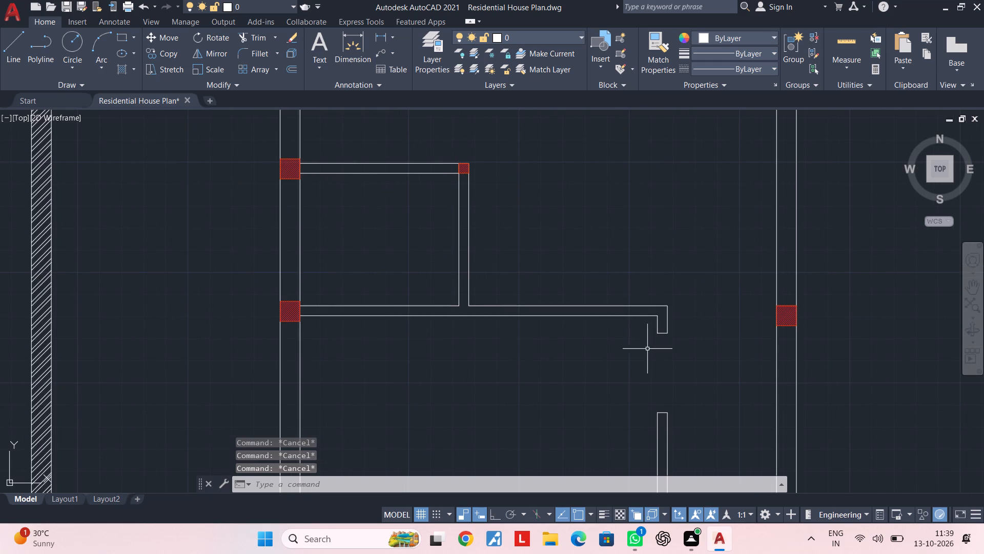
{"action": "middle_click_drag", "start_coordinate": [629, 337], "coordinate": [594, 243]}
{"action": "key", "text": "Escape"}
{"action": "key", "text": "Escape"}
{"action": "scroll", "coordinate": [616, 236], "scroll_direction": "up", "scroll_amount": 2}
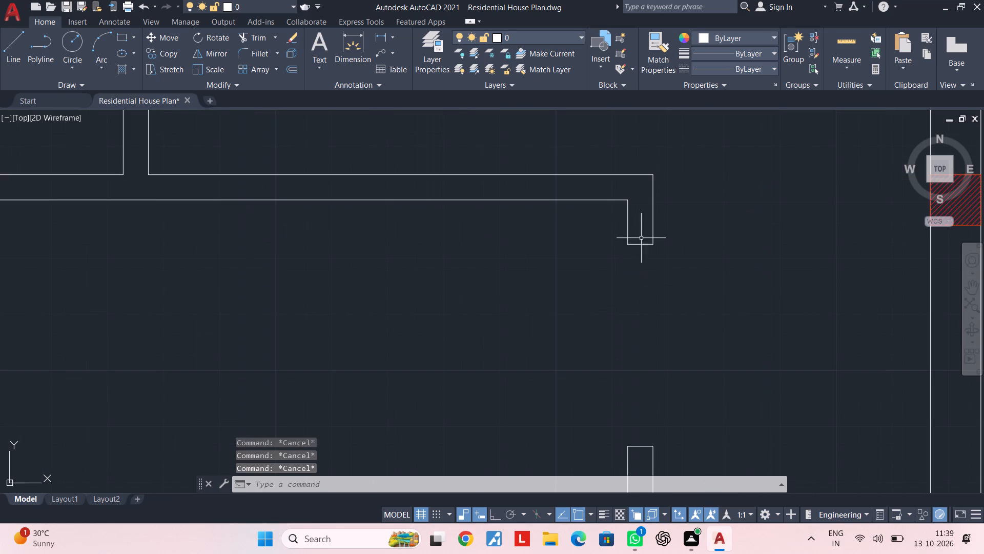
{"action": "left_click", "coordinate": [642, 237]}
{"action": "left_click", "coordinate": [641, 272]}
{"action": "key", "text": "Delete"}
{"action": "key", "text": "Escape"}
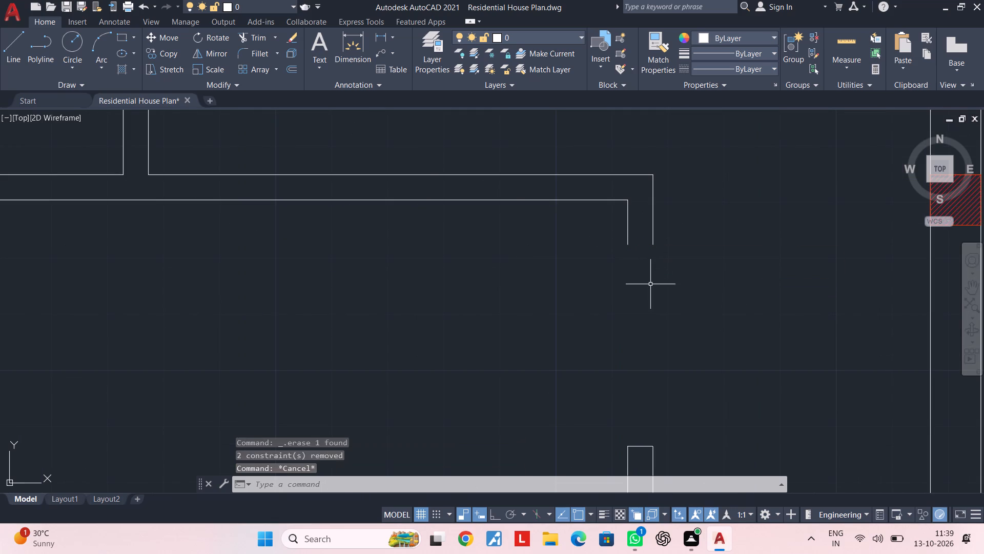
{"action": "key", "text": "Escape"}
Delete the end line capping the long inner vertical wall on the lower side of the same door opening.
{"action": "scroll", "coordinate": [649, 319], "scroll_direction": "down", "scroll_amount": 2}
{"action": "middle_click_drag", "start_coordinate": [652, 322], "coordinate": [633, 283]}
{"action": "scroll", "coordinate": [633, 322], "scroll_direction": "up", "scroll_amount": 2}
{"action": "left_click", "coordinate": [610, 364]}
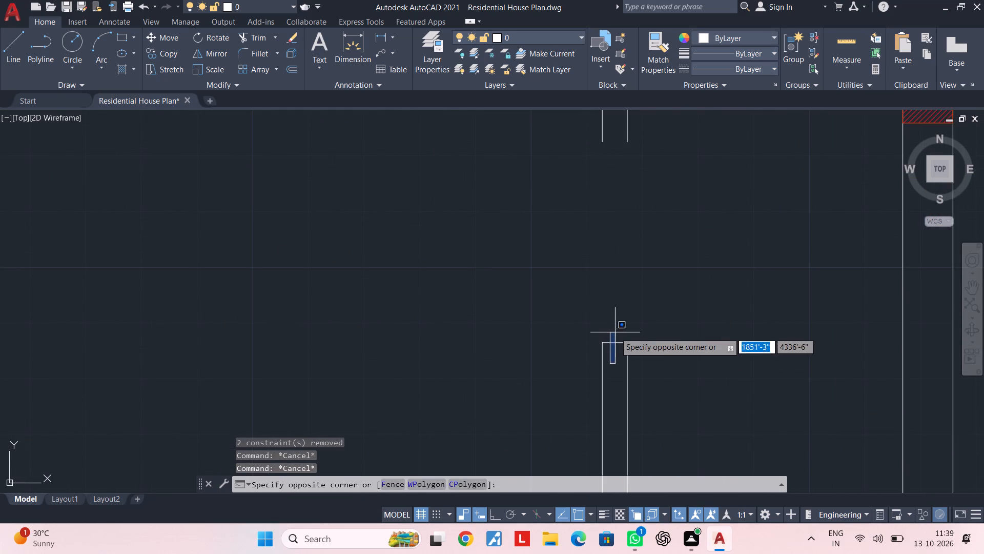
{"action": "left_click", "coordinate": [615, 332]}
{"action": "scroll", "coordinate": [613, 362], "scroll_direction": "up", "scroll_amount": 3}
{"action": "left_click_drag", "start_coordinate": [616, 367], "coordinate": [615, 355]}
{"action": "left_click", "coordinate": [581, 250]}
{"action": "key", "text": "Delete"}
{"action": "scroll", "coordinate": [628, 302], "scroll_direction": "down", "scroll_amount": 3}
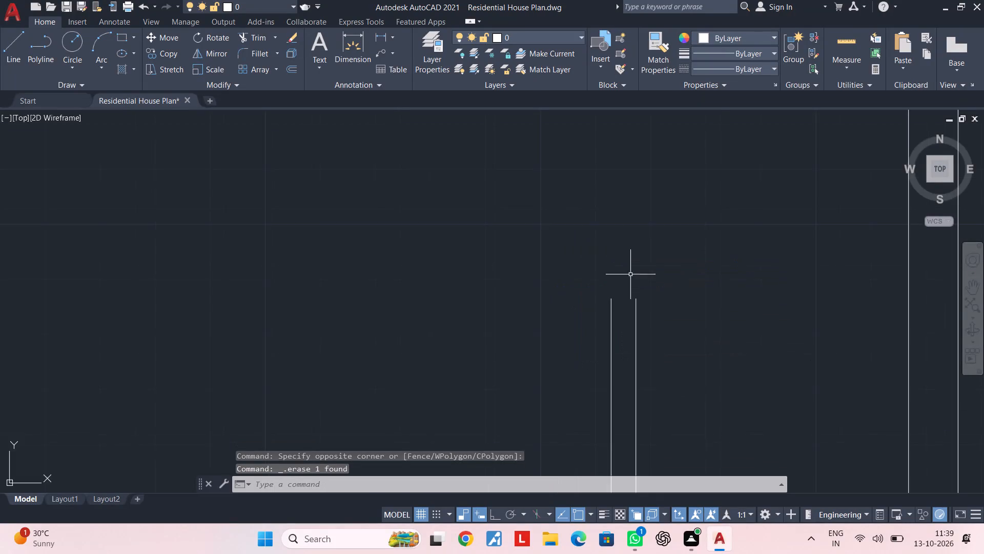
Trim away the stub's two short vertical lines below the corner of the bathroom's lower wall.
{"action": "middle_click_drag", "start_coordinate": [629, 261], "coordinate": [586, 407]}
{"action": "scroll", "coordinate": [588, 381], "scroll_direction": "down", "scroll_amount": 2}
{"action": "middle_click_drag", "start_coordinate": [588, 381], "coordinate": [578, 402]}
{"action": "key", "text": "Escape"}
{"action": "key", "text": "r"}
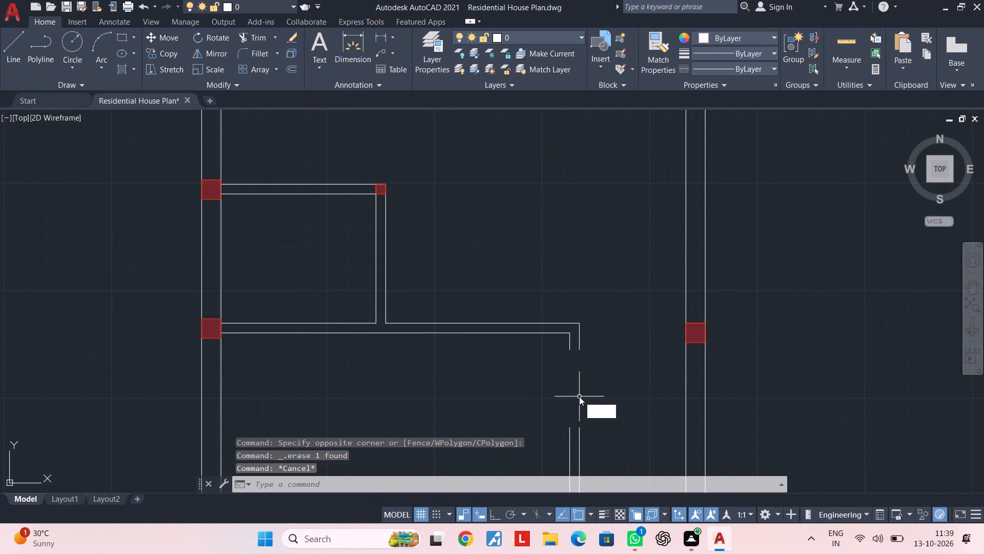
{"action": "key", "text": "Escape"}
{"action": "key", "text": "t"}
{"action": "key", "text": "r"}
{"action": "key", "text": "space"}
{"action": "scroll", "coordinate": [591, 368], "scroll_direction": "up", "scroll_amount": 1}
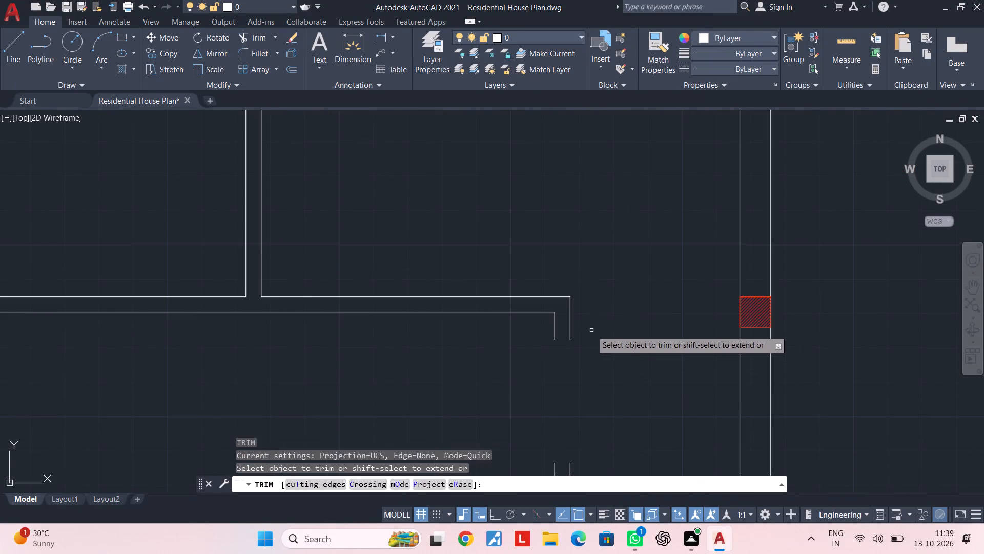
{"action": "left_click", "coordinate": [591, 330]}
{"action": "left_click", "coordinate": [538, 335]}
{"action": "key", "text": "Escape"}
Extend the long inner vertical wall's two lines up across the opening to the bathroom's lower wall corner.
{"action": "middle_click_drag", "start_coordinate": [589, 398], "coordinate": [576, 236]}
{"action": "key", "text": "Escape"}
{"action": "key", "text": "Escape"}
{"action": "key", "text": "Escape"}
{"action": "type", "text": "EX"}
{"action": "key", "text": "space"}
{"action": "left_click", "coordinate": [601, 352]}
{"action": "left_click", "coordinate": [465, 345]}
{"action": "key", "text": "Escape"}
{"action": "scroll", "coordinate": [572, 259], "scroll_direction": "down", "scroll_amount": 1}
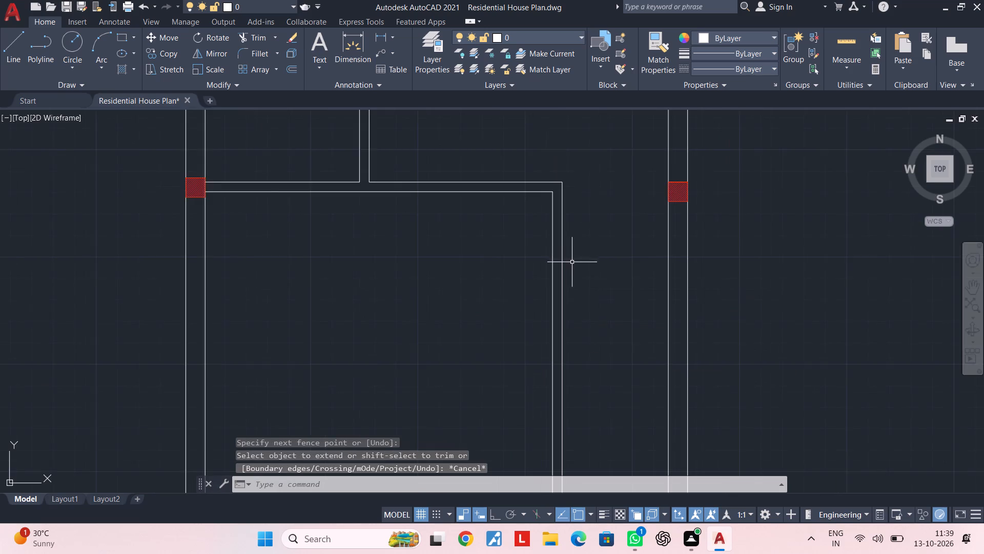
Delete the short wall stub beside the right-hand column on the lower interior cross wall.
{"action": "middle_click_drag", "start_coordinate": [572, 262], "coordinate": [591, 202]}
{"action": "key", "text": "Escape"}
{"action": "scroll", "coordinate": [600, 284], "scroll_direction": "down", "scroll_amount": 1}
{"action": "middle_click_drag", "start_coordinate": [600, 285], "coordinate": [607, 197]}
{"action": "key", "text": "Escape"}
{"action": "key", "text": "Escape"}
{"action": "key", "text": "Escape"}
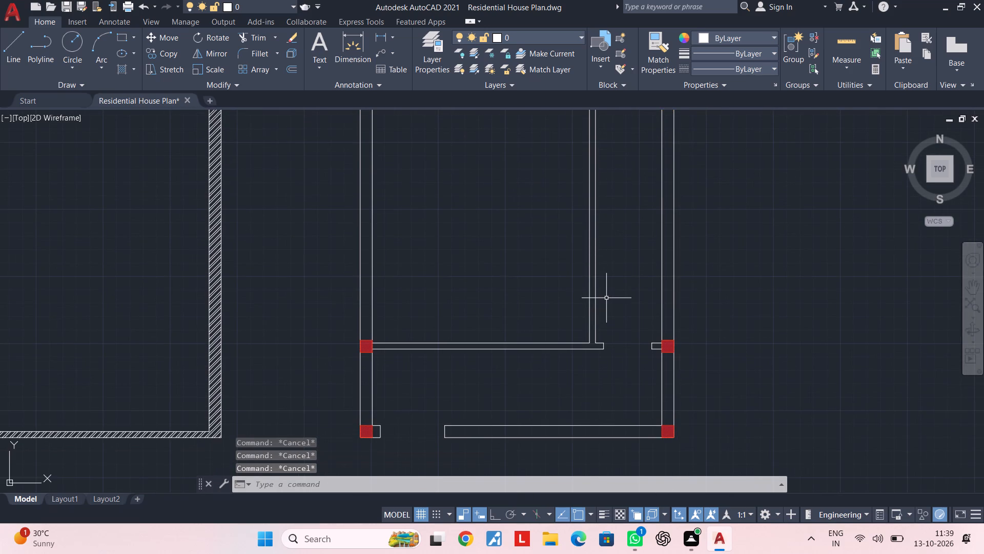
{"action": "key", "text": "Escape"}
{"action": "key", "text": "Escape"}
{"action": "scroll", "coordinate": [637, 355], "scroll_direction": "up", "scroll_amount": 2}
{"action": "middle_click_drag", "start_coordinate": [654, 363], "coordinate": [660, 315]}
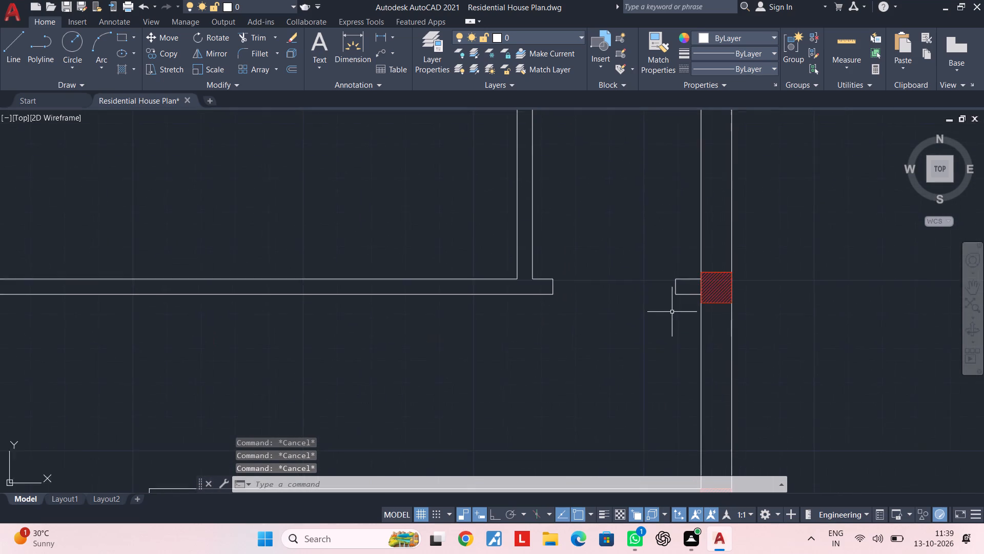
{"action": "scroll", "coordinate": [683, 306], "scroll_direction": "up", "scroll_amount": 3}
{"action": "left_click", "coordinate": [690, 164]}
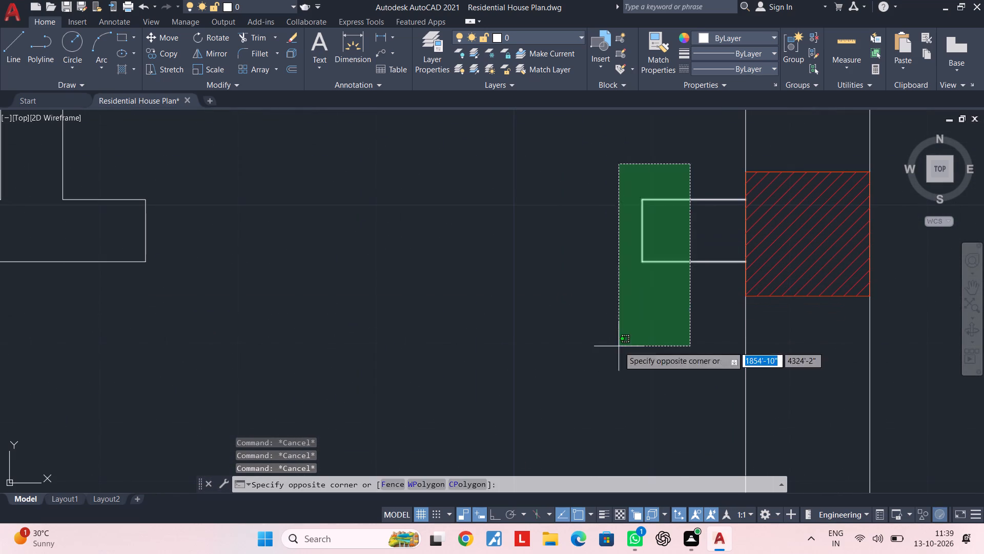
{"action": "left_click", "coordinate": [619, 346]}
{"action": "key", "text": "Delete"}
{"action": "key", "text": "Escape"}
{"action": "key", "text": "Escape"}
Extend the lower interior cross wall's two lines to the right-hand column and delete the leftover end line.
{"action": "type", "text": "EX"}
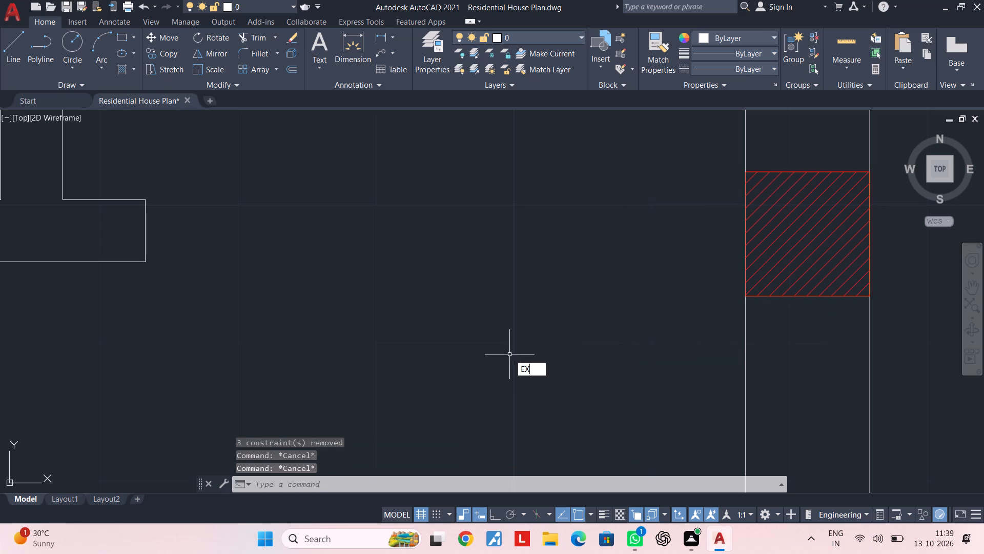
{"action": "key", "text": "space"}
{"action": "left_click", "coordinate": [141, 181]}
{"action": "left_click", "coordinate": [126, 295]}
{"action": "key", "text": "Escape"}
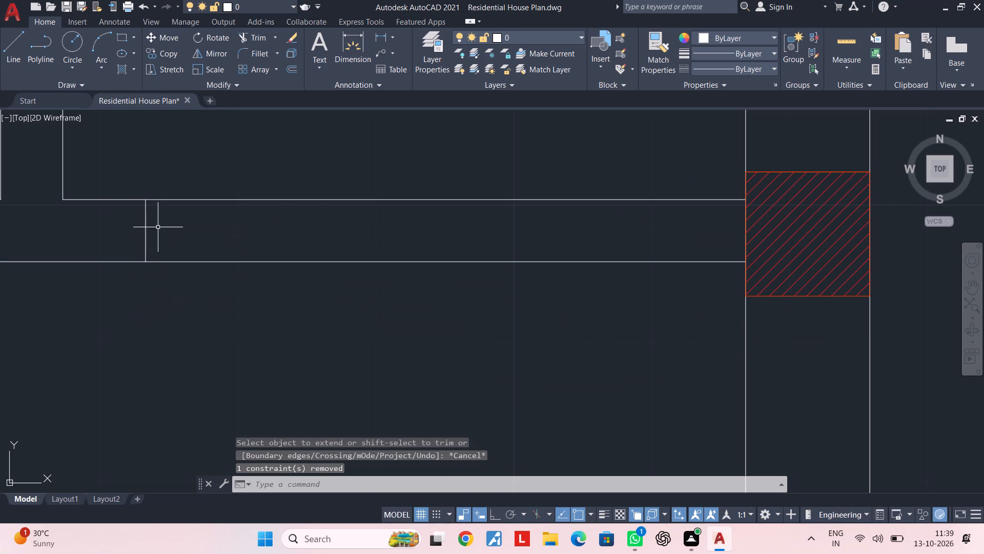
{"action": "left_click", "coordinate": [156, 224]}
{"action": "left_click", "coordinate": [110, 227]}
{"action": "key", "text": "Delete"}
{"action": "key", "text": "Escape"}
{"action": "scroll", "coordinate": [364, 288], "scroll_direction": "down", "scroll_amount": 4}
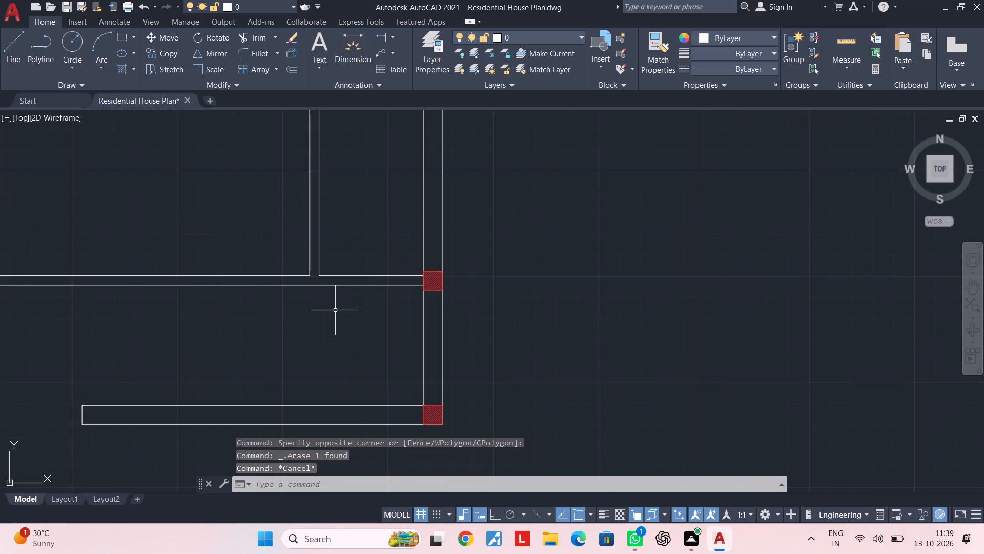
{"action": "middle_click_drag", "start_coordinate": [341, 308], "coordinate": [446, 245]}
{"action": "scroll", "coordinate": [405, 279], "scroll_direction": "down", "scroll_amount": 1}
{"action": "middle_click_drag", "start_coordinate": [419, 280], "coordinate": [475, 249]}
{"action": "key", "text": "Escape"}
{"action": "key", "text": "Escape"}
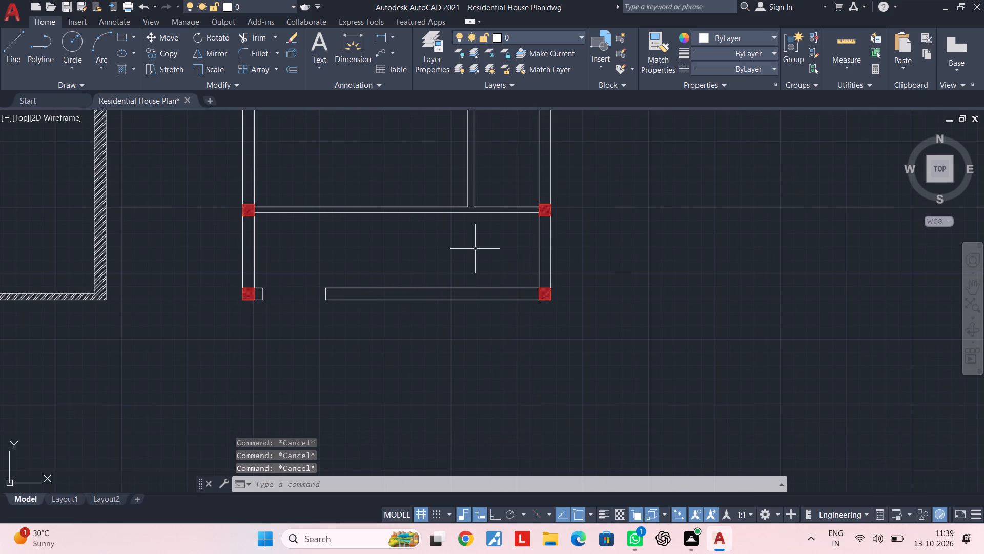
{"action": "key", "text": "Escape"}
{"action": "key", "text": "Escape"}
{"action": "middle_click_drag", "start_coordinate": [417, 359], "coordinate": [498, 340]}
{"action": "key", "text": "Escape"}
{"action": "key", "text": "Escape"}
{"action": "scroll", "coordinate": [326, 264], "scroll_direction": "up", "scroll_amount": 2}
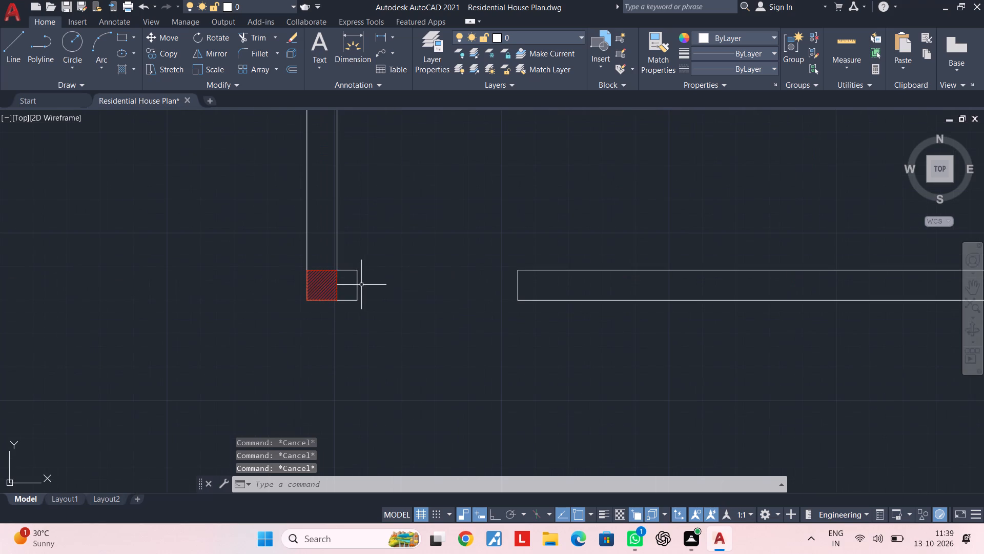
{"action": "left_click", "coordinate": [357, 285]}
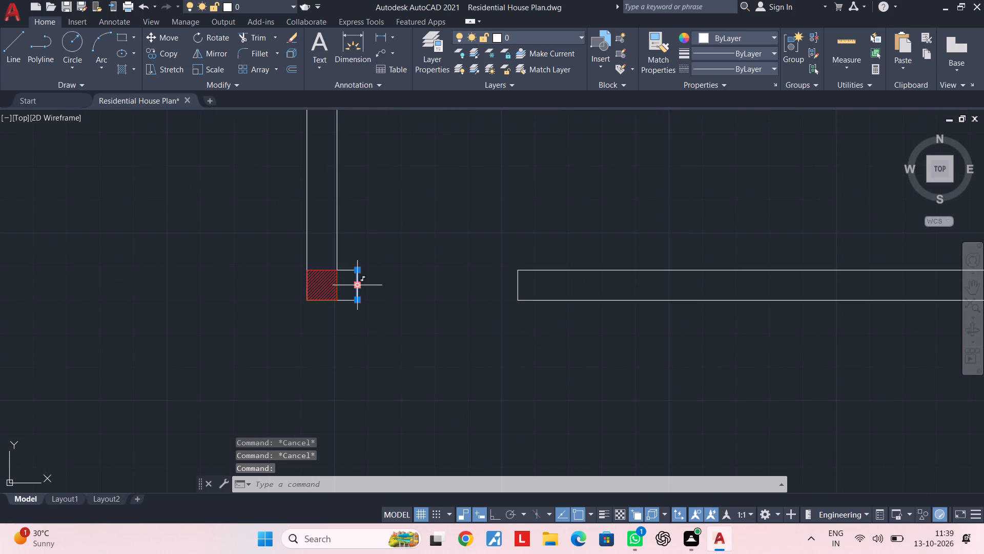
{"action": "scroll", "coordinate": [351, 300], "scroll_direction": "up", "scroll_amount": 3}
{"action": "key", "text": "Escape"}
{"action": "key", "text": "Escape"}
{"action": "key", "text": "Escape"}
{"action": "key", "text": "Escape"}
Extend the left outer wall's inner line down along the lower-left corner column to the column's bottom edge.
{"action": "type", "text": "EX"}
{"action": "key", "text": "space"}
{"action": "triple_click", "coordinate": [286, 164]}
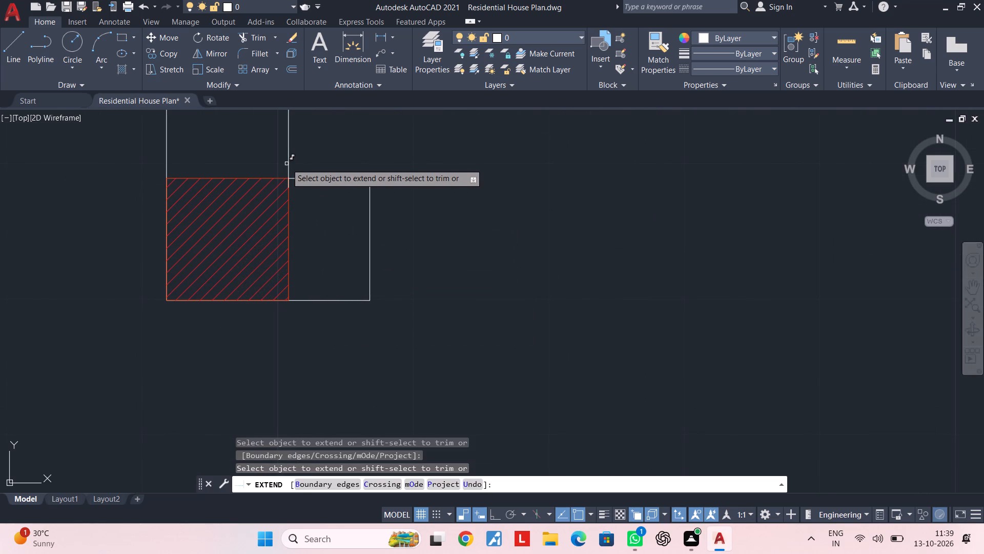
{"action": "double_click", "coordinate": [285, 164]}
{"action": "double_click", "coordinate": [296, 165]}
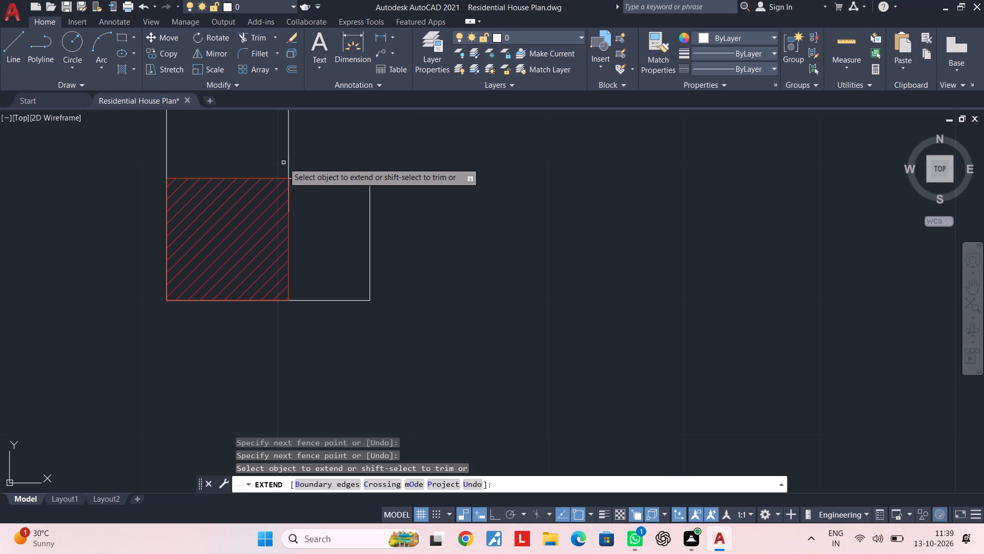
{"action": "triple_click", "coordinate": [286, 161]}
{"action": "triple_click", "coordinate": [286, 161]}
{"action": "triple_click", "coordinate": [286, 161]}
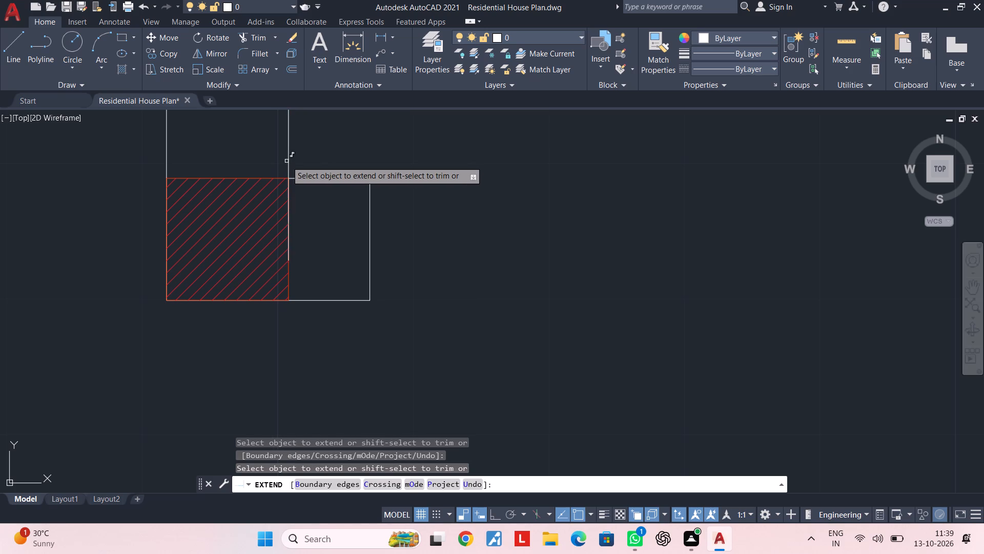
{"action": "triple_click", "coordinate": [286, 161]}
{"action": "triple_click", "coordinate": [286, 161]}
{"action": "double_click", "coordinate": [286, 161]}
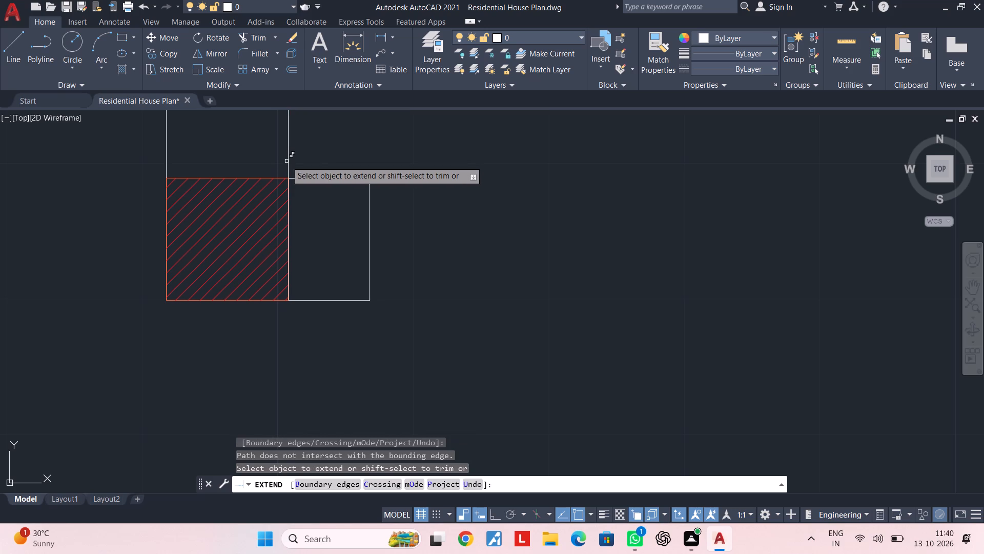
{"action": "left_click", "coordinate": [286, 161]}
{"action": "key", "text": "Escape"}
{"action": "key", "text": "Escape"}
{"action": "key", "text": "Escape"}
Trim the short stub's two lines beside the lower-left corner column and delete the stub's remaining end line.
{"action": "type", "text": "TR"}
{"action": "key", "text": "space"}
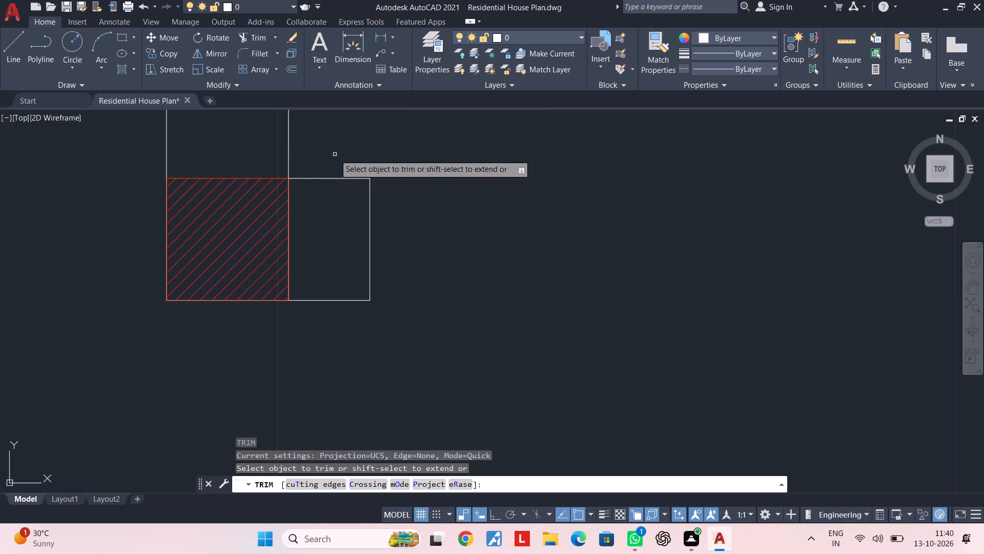
{"action": "left_click", "coordinate": [335, 154]}
{"action": "left_click", "coordinate": [320, 331]}
{"action": "key", "text": "Escape"}
{"action": "left_click", "coordinate": [416, 264]}
{"action": "left_click", "coordinate": [358, 265]}
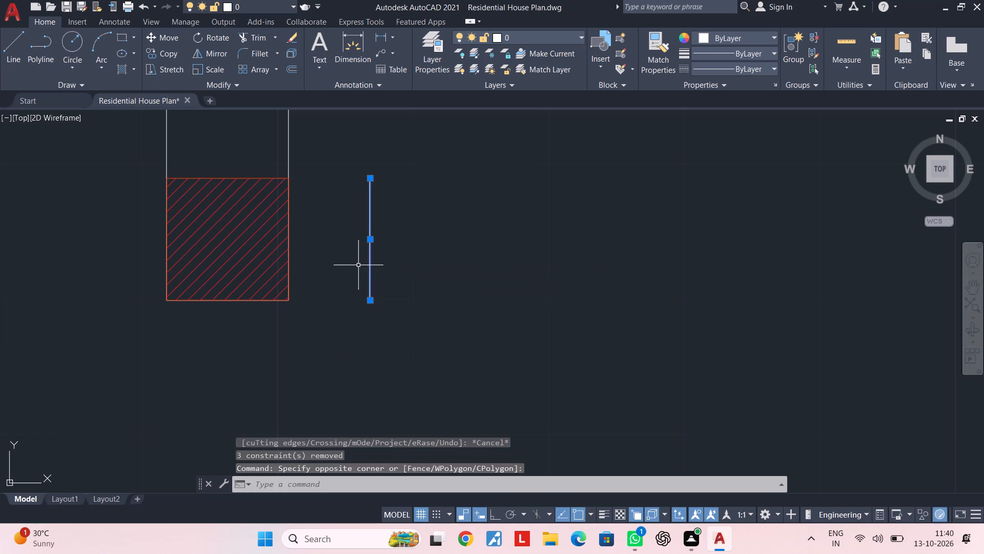
{"action": "key", "text": "Delete"}
{"action": "key", "text": "Escape"}
Extend the bottom outer wall's two lines across the opening to the lower-left corner column and delete the leftover end line.
{"action": "scroll", "coordinate": [392, 278], "scroll_direction": "down", "scroll_amount": 2}
{"action": "middle_click_drag", "start_coordinate": [558, 285], "coordinate": [452, 287]}
{"action": "key", "text": "Escape"}
{"action": "key", "text": "Escape"}
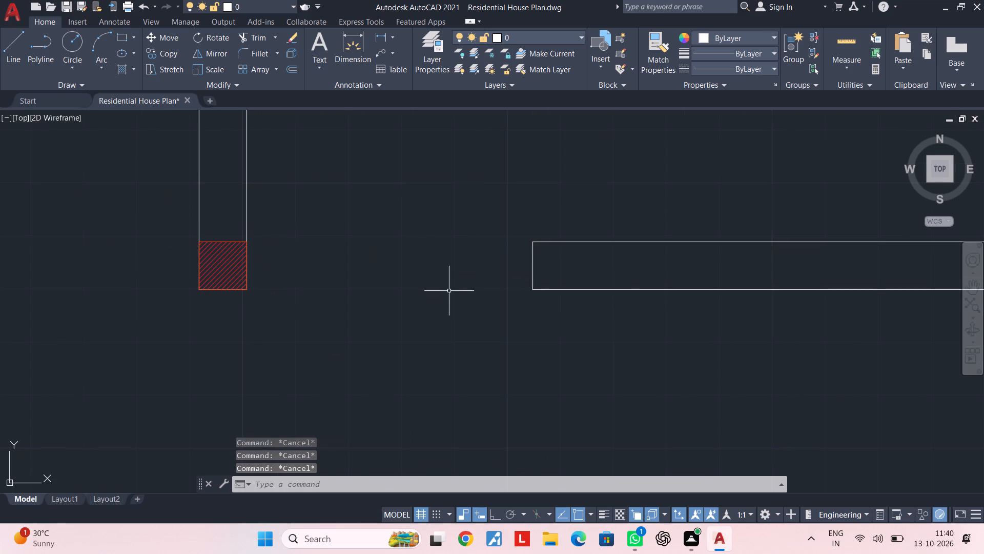
{"action": "type", "text": "EX"}
{"action": "key", "text": "space"}
{"action": "left_click", "coordinate": [560, 206]}
{"action": "left_click", "coordinate": [526, 421]}
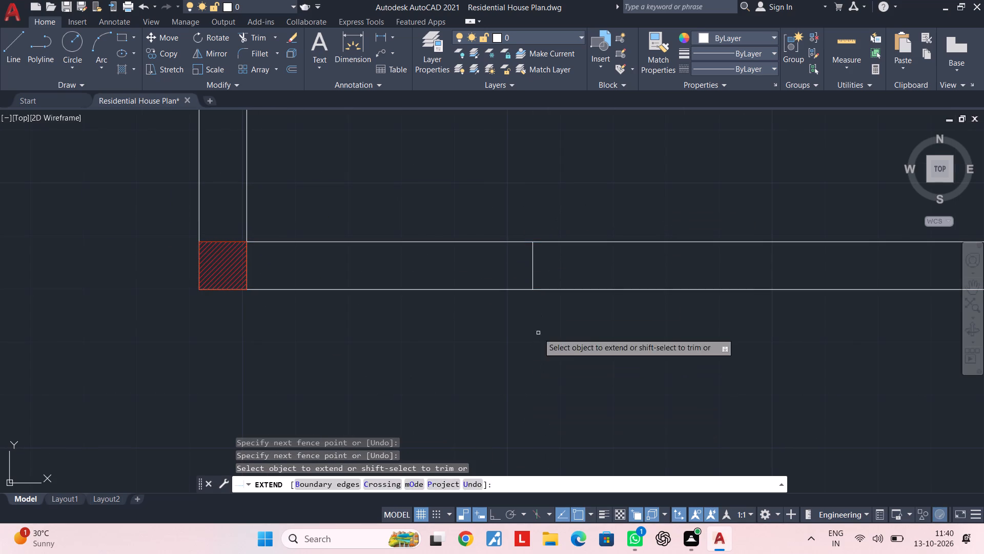
{"action": "key", "text": "Escape"}
{"action": "left_click", "coordinate": [557, 279]}
{"action": "left_click", "coordinate": [476, 278]}
{"action": "key", "text": "Delete"}
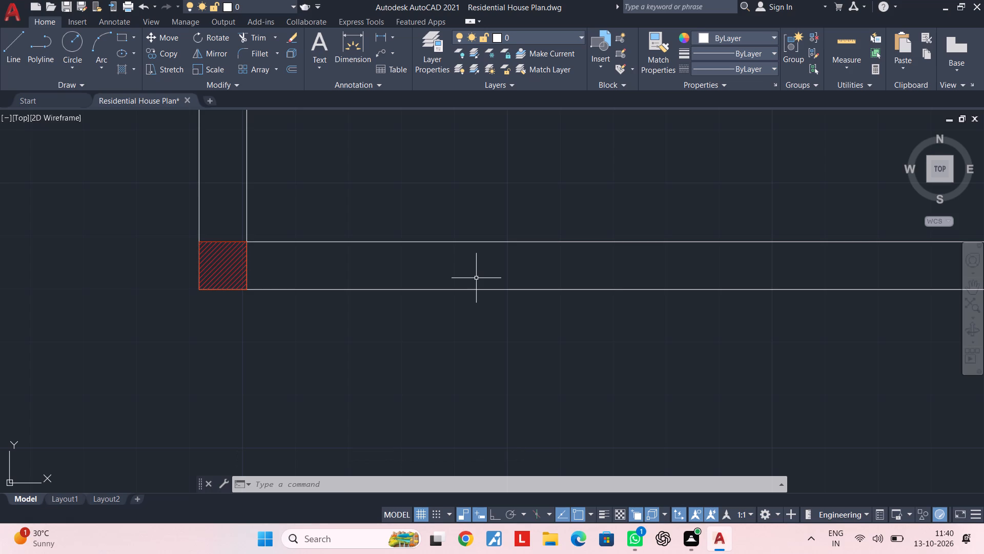
{"action": "key", "text": "Escape"}
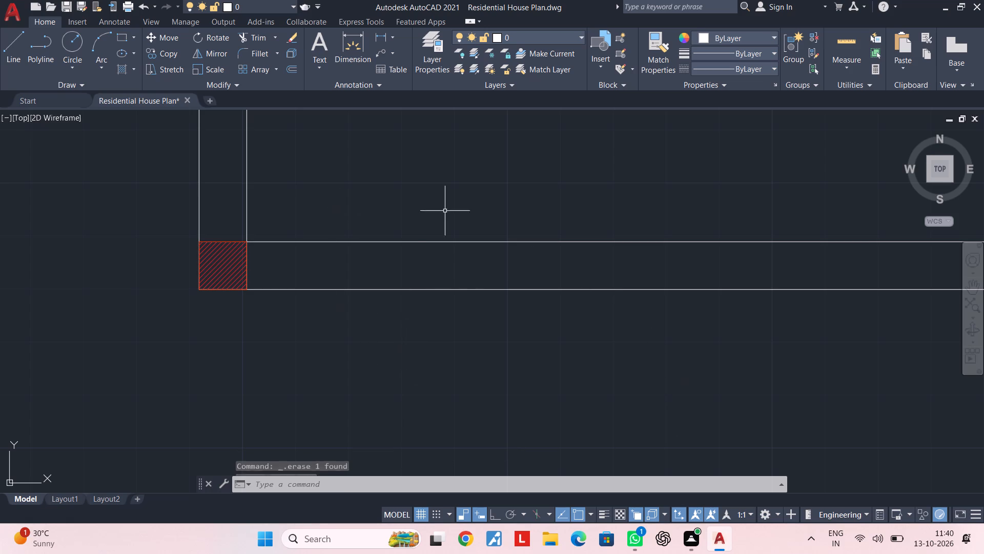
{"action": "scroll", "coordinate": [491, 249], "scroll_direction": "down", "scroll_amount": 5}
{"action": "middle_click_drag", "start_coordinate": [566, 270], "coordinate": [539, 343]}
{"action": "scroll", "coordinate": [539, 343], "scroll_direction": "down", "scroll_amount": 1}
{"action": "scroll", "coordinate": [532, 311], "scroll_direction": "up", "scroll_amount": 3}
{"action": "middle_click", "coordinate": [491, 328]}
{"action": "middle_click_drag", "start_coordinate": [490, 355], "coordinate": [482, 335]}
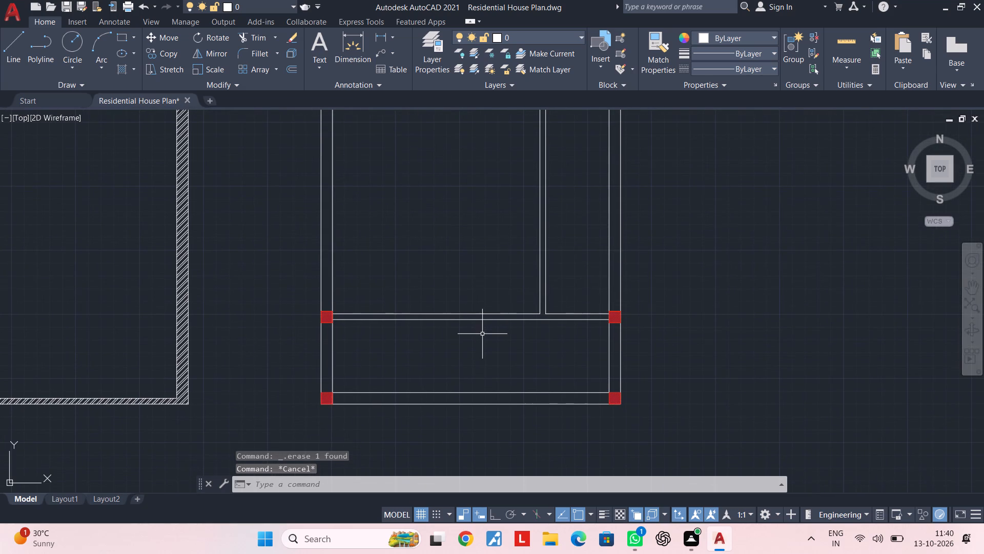
Inspect the fourth plan's walls from the bottom outer wall up to the top outer wall for remaining gaps.
{"action": "key", "text": "Escape"}
{"action": "key", "text": "Escape"}
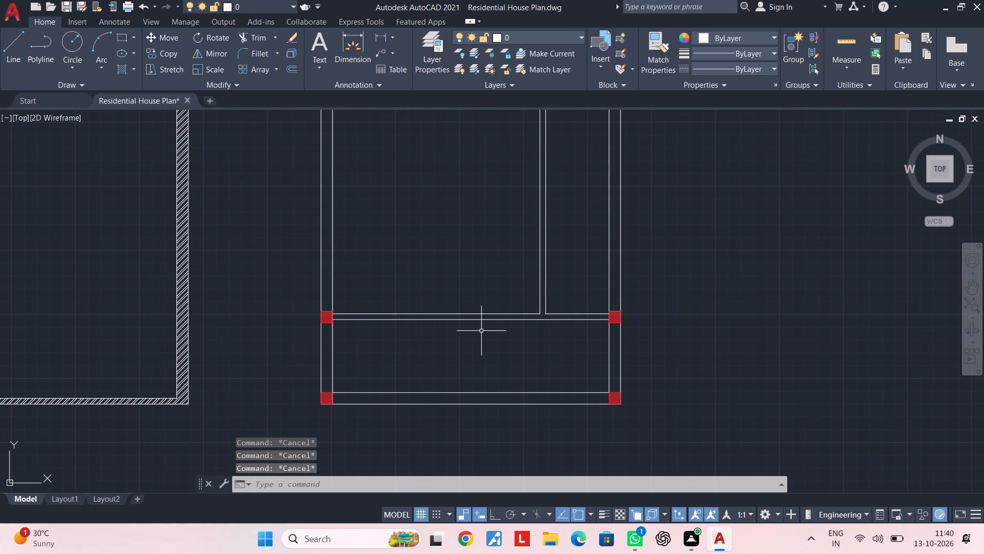
{"action": "key", "text": "Escape"}
{"action": "key", "text": "Escape"}
{"action": "middle_click_drag", "start_coordinate": [458, 345], "coordinate": [452, 397]}
{"action": "key", "text": "Escape"}
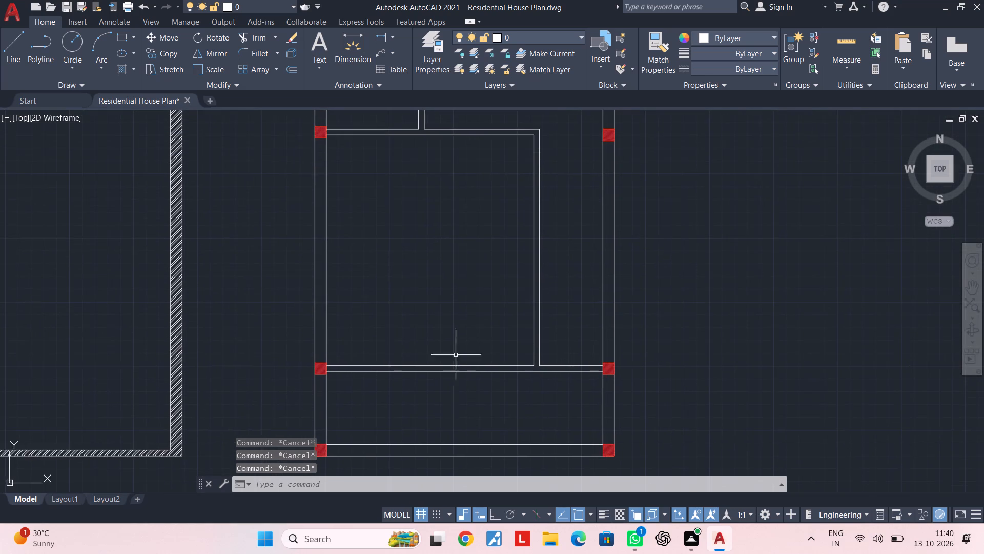
{"action": "middle_click_drag", "start_coordinate": [439, 337], "coordinate": [419, 418]}
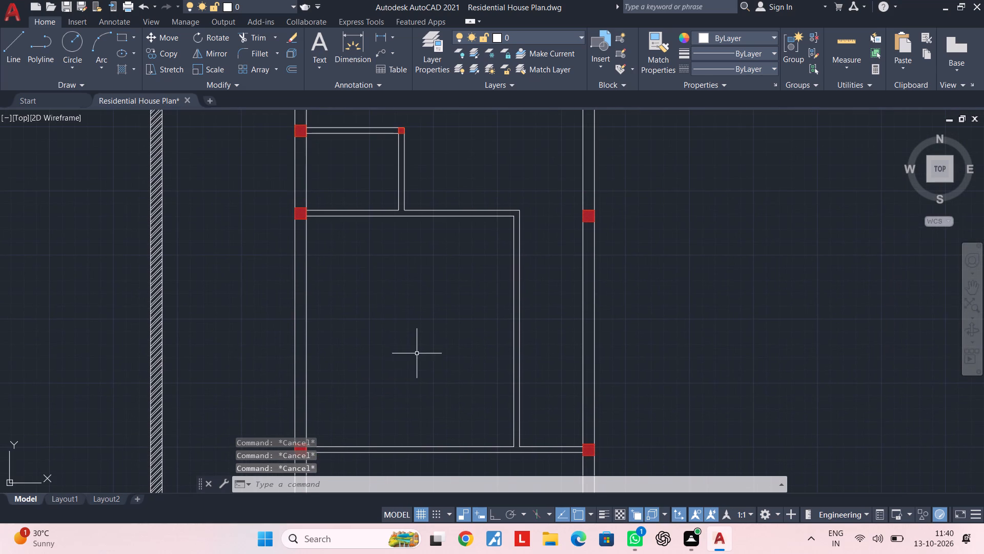
{"action": "middle_click_drag", "start_coordinate": [417, 353], "coordinate": [412, 413]}
{"action": "key", "text": "Escape"}
{"action": "key", "text": "Escape"}
{"action": "key", "text": "Escape"}
{"action": "key", "text": "Escape"}
{"action": "key", "text": "Escape"}
{"action": "key", "text": "Escape"}
{"action": "key", "text": "Escape"}
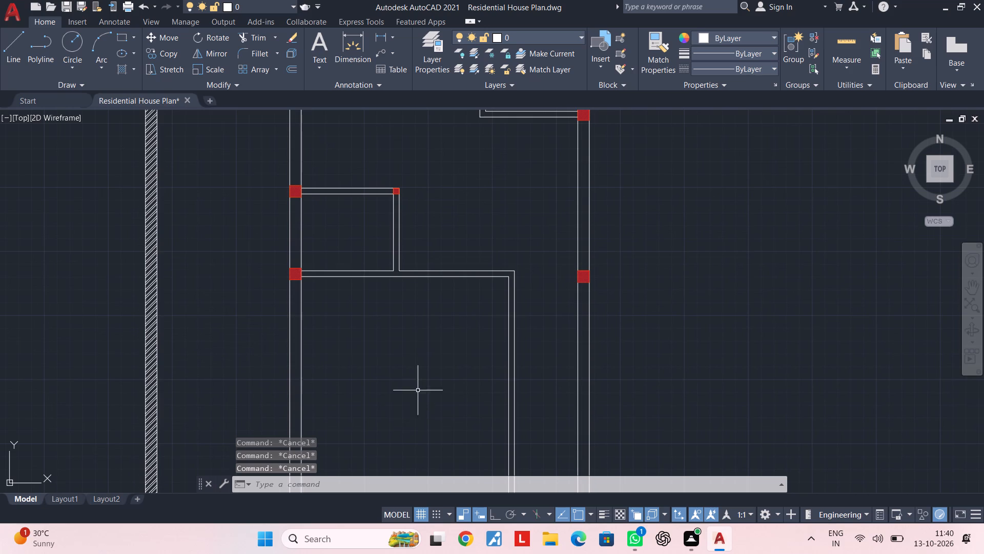
{"action": "middle_click_drag", "start_coordinate": [421, 373], "coordinate": [420, 495]}
{"action": "scroll", "coordinate": [434, 404], "scroll_direction": "down", "scroll_amount": 2}
{"action": "middle_click_drag", "start_coordinate": [419, 352], "coordinate": [420, 422]}
{"action": "scroll", "coordinate": [444, 239], "scroll_direction": "up", "scroll_amount": 2}
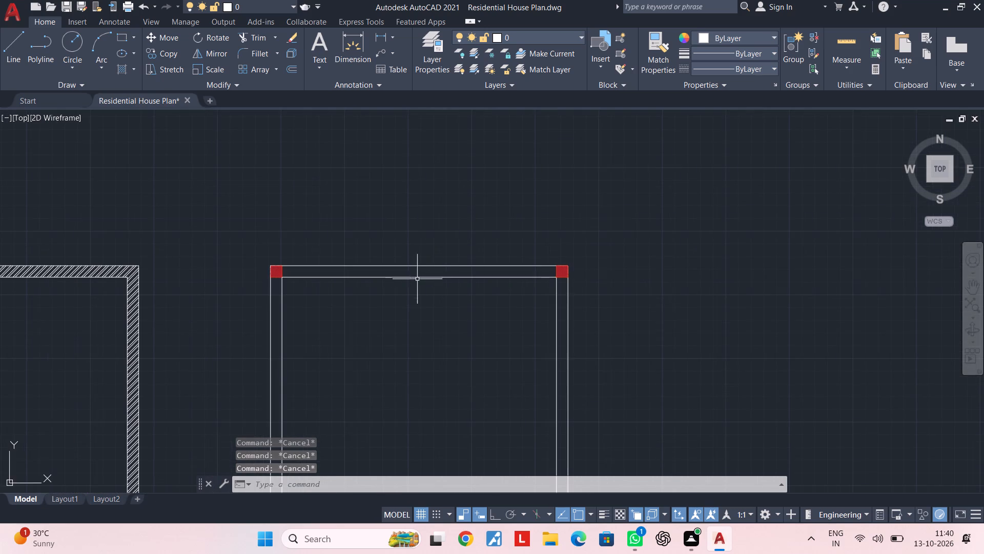
{"action": "middle_click_drag", "start_coordinate": [412, 280], "coordinate": [462, 235]}
{"action": "middle_click_drag", "start_coordinate": [454, 298], "coordinate": [467, 194]}
{"action": "scroll", "coordinate": [467, 248], "scroll_direction": "down", "scroll_amount": 1}
{"action": "middle_click_drag", "start_coordinate": [468, 250], "coordinate": [416, 258]}
{"action": "middle_click_drag", "start_coordinate": [425, 247], "coordinate": [463, 186]}
{"action": "scroll", "coordinate": [461, 214], "scroll_direction": "down", "scroll_amount": 2}
{"action": "middle_click_drag", "start_coordinate": [461, 217], "coordinate": [447, 217]}
Save the drawing.
{"action": "key", "text": "ctrl+s"}
{"action": "key", "text": "ctrl+s"}
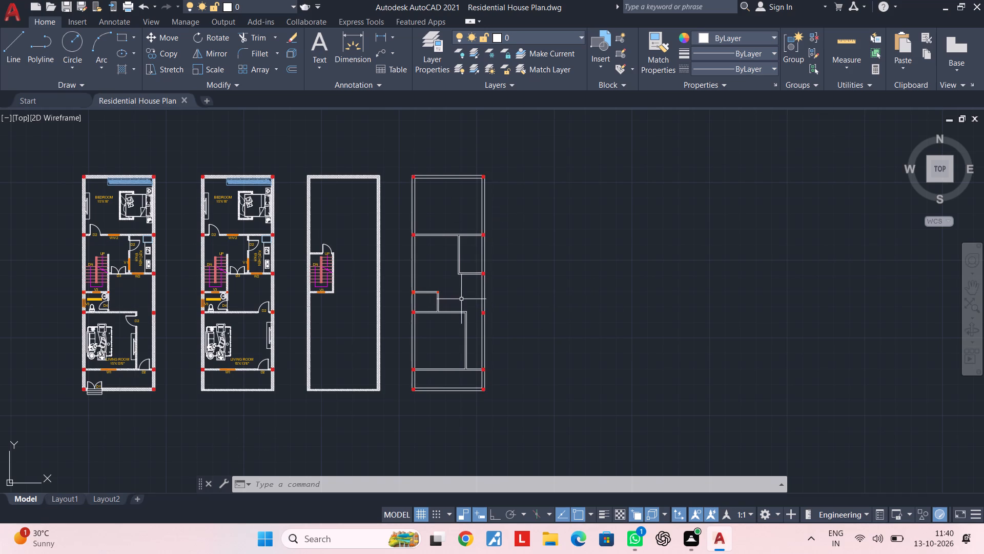
Draw a rectangle over the wall corner at the lower-left of the fourth plan's small right-hand room, spanning both wall thicknesses.
{"action": "middle_click_drag", "start_coordinate": [452, 291], "coordinate": [523, 268]}
{"action": "scroll", "coordinate": [504, 271], "scroll_direction": "up", "scroll_amount": 2}
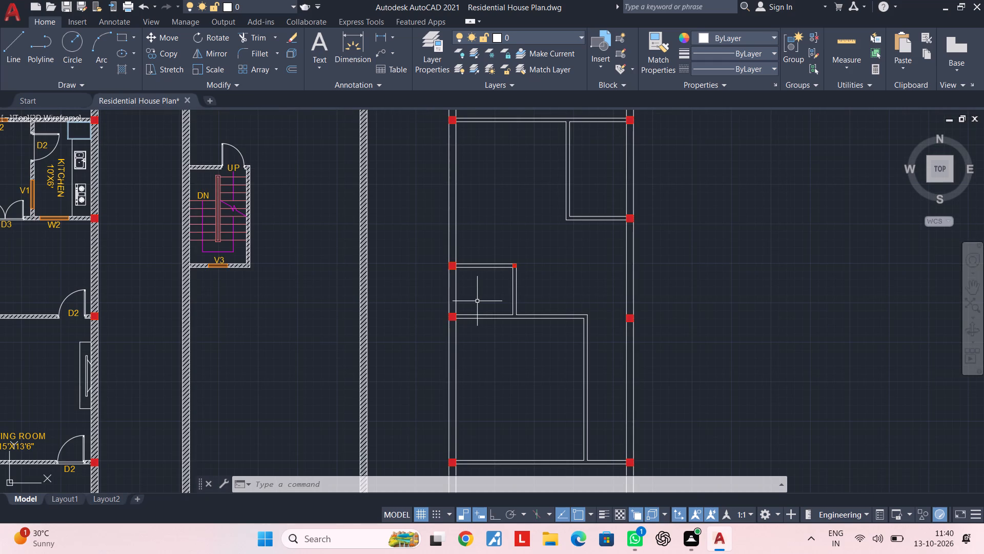
{"action": "middle_click_drag", "start_coordinate": [477, 302], "coordinate": [421, 367]}
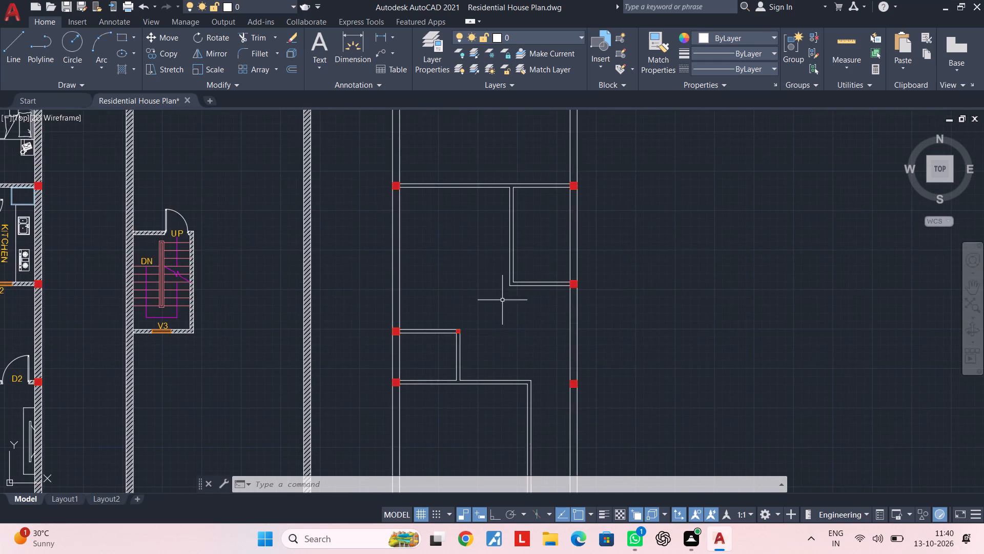
{"action": "scroll", "coordinate": [507, 283], "scroll_direction": "up", "scroll_amount": 5}
{"action": "key", "text": "Escape"}
{"action": "key", "text": "Escape"}
{"action": "key", "text": "Escape"}
{"action": "key", "text": "r"}
{"action": "type", "text": "EC"}
{"action": "key", "text": "space"}
{"action": "left_click", "coordinate": [536, 247]}
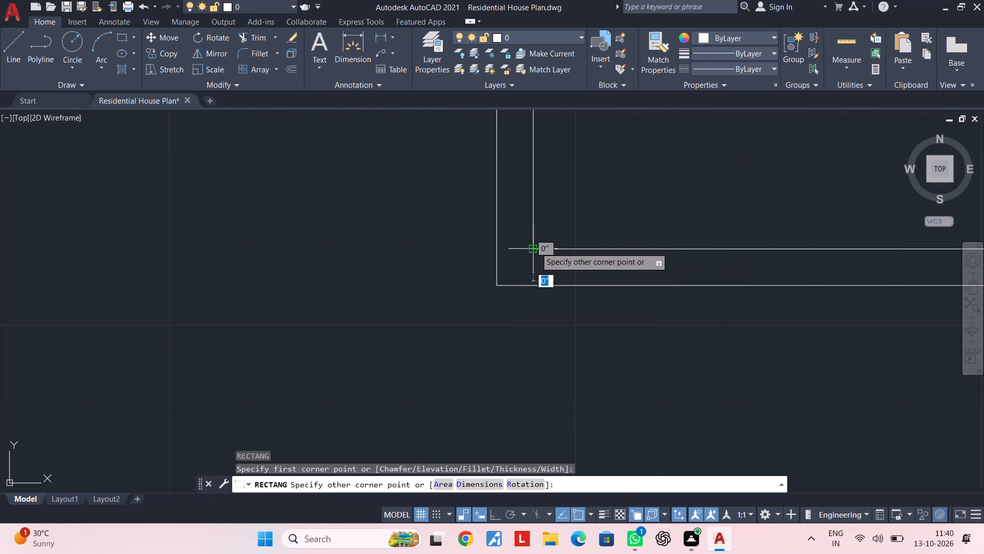
{"action": "left_click", "coordinate": [498, 283]}
{"action": "key", "text": "Escape"}
{"action": "key", "text": "Escape"}
{"action": "key", "text": "Escape"}
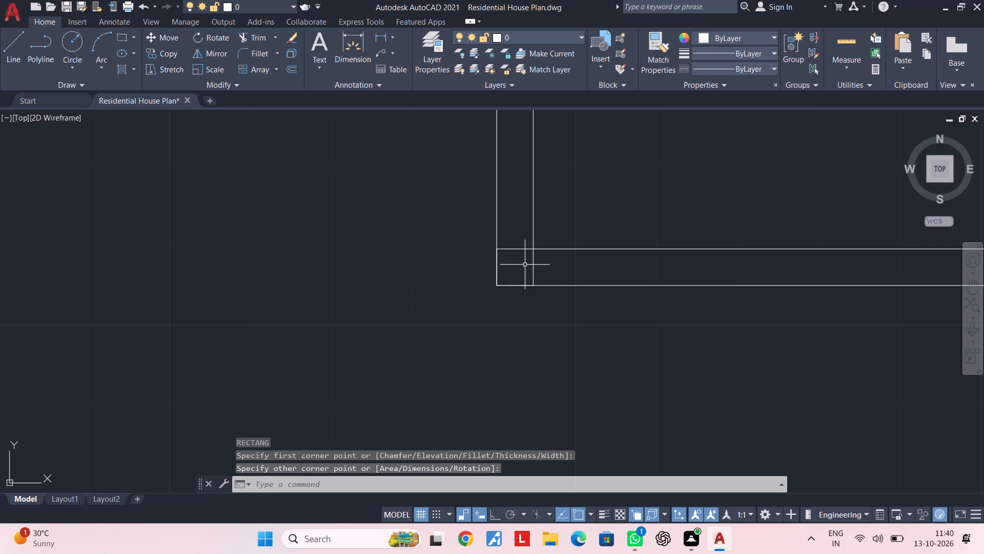
{"action": "middle_click_drag", "start_coordinate": [525, 265], "coordinate": [465, 268]}
{"action": "key", "text": "Escape"}
{"action": "key", "text": "Escape"}
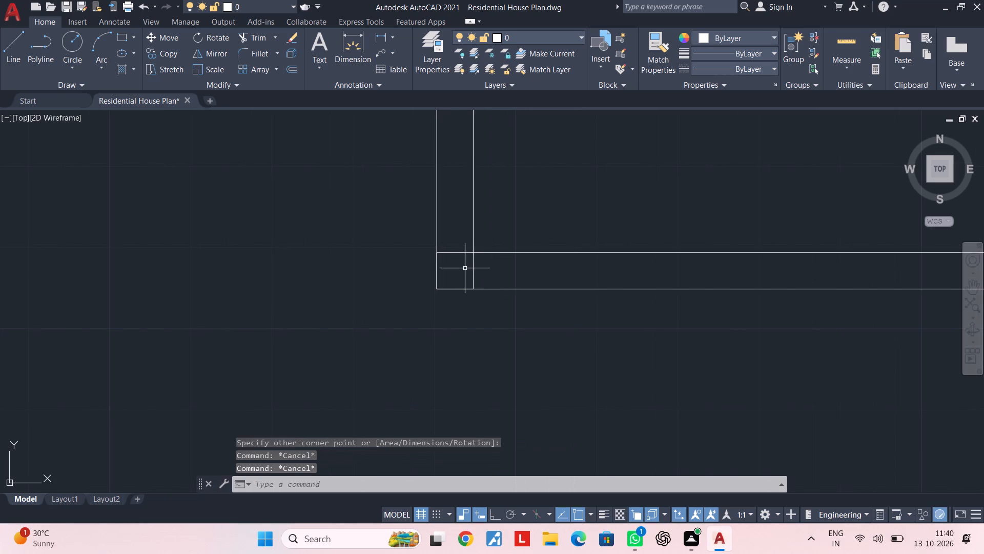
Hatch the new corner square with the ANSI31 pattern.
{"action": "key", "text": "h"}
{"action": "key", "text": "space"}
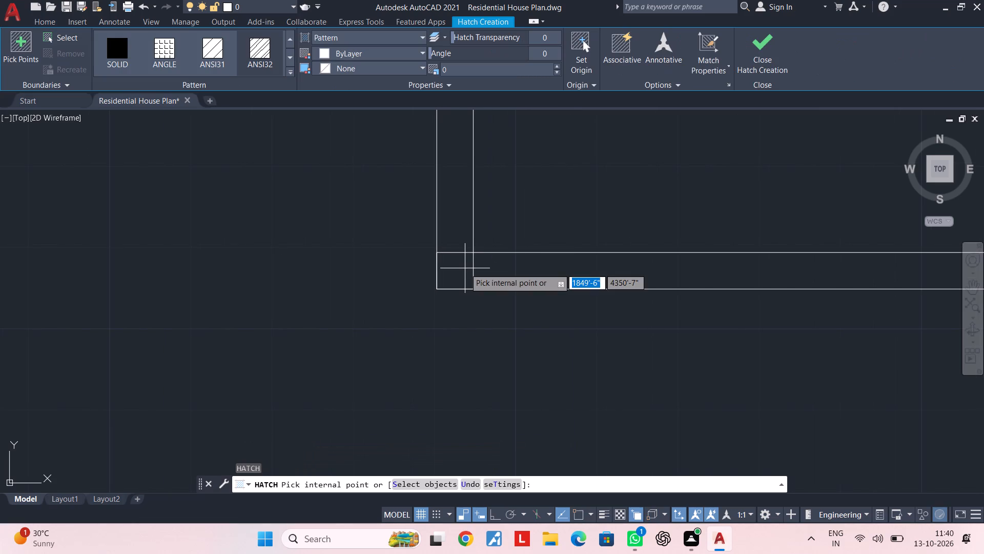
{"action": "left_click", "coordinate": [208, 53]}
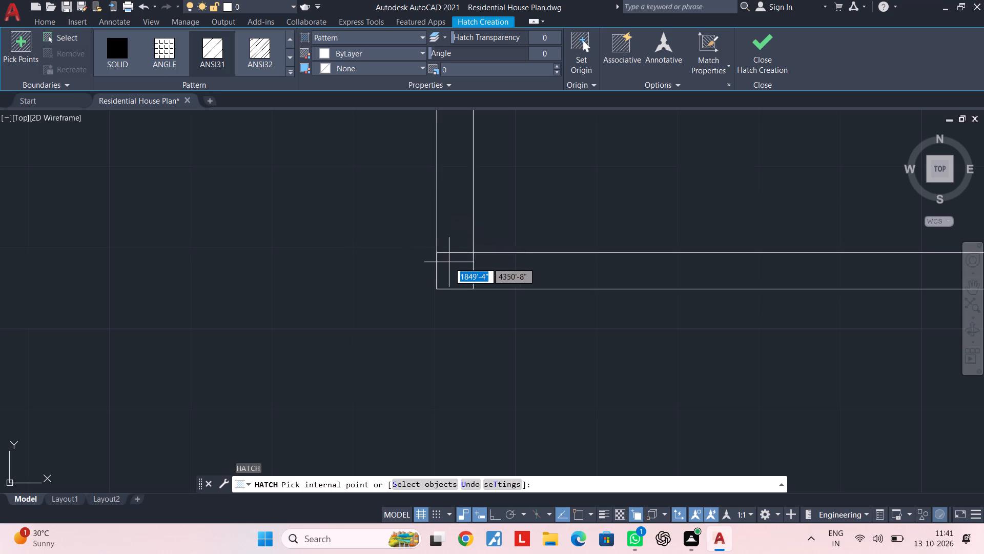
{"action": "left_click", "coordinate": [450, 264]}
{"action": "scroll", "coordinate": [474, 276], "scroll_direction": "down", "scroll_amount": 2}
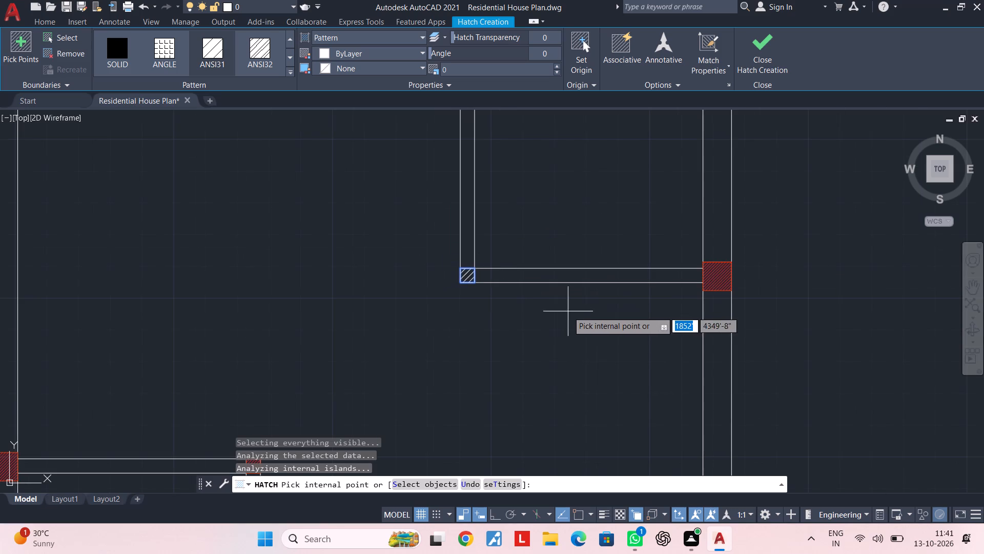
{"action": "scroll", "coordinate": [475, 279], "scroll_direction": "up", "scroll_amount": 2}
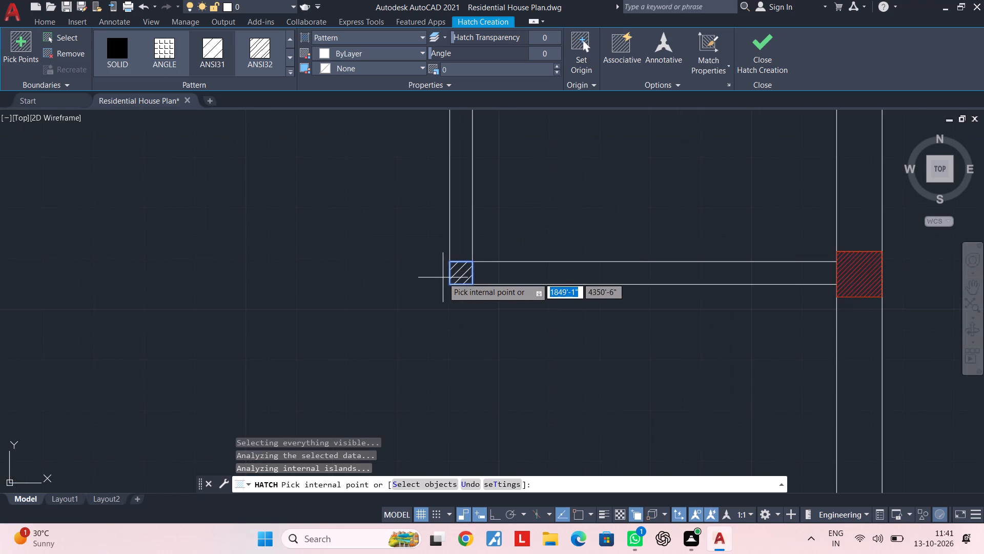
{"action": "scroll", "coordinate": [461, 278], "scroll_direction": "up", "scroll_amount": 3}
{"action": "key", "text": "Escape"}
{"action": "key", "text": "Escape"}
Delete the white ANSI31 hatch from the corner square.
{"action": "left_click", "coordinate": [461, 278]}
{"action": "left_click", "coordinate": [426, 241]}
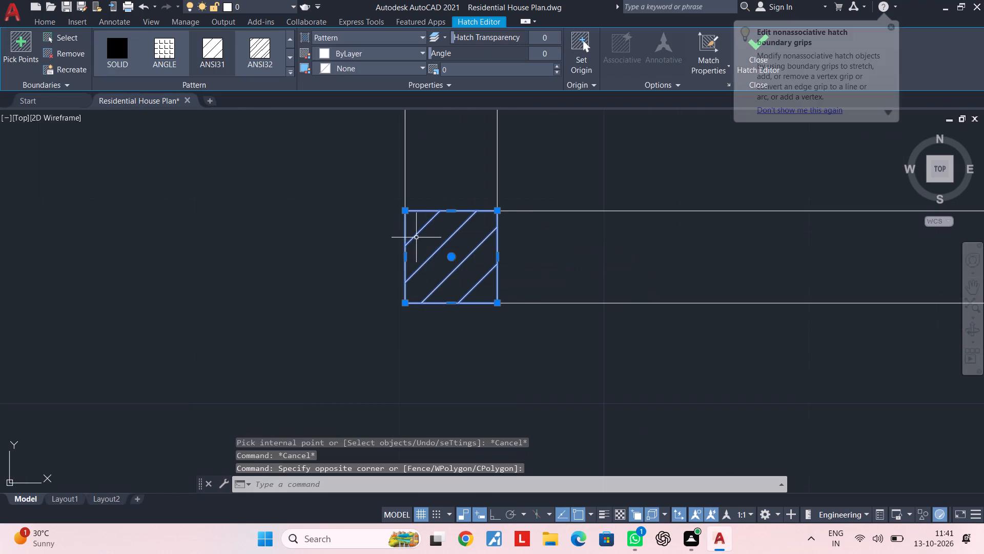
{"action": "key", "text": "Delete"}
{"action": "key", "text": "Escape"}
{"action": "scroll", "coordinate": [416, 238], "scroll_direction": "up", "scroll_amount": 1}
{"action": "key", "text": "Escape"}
Copy the red column hatch from the same wall's right-hand end onto the centre of the corner square.
{"action": "scroll", "coordinate": [517, 353], "scroll_direction": "down", "scroll_amount": 3}
{"action": "middle_click_drag", "start_coordinate": [591, 354], "coordinate": [251, 325]}
{"action": "scroll", "coordinate": [605, 362], "scroll_direction": "down", "scroll_amount": 2}
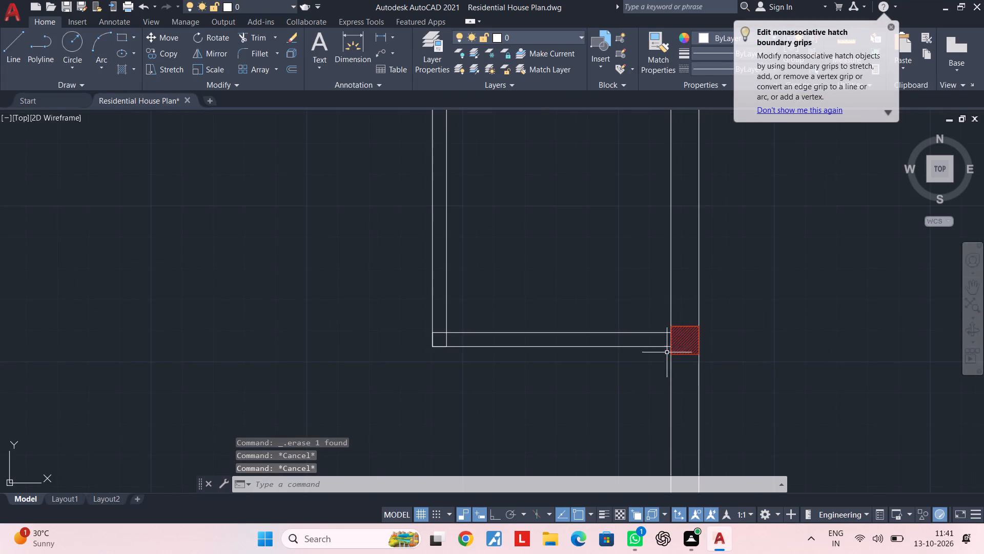
{"action": "left_click", "coordinate": [679, 346]}
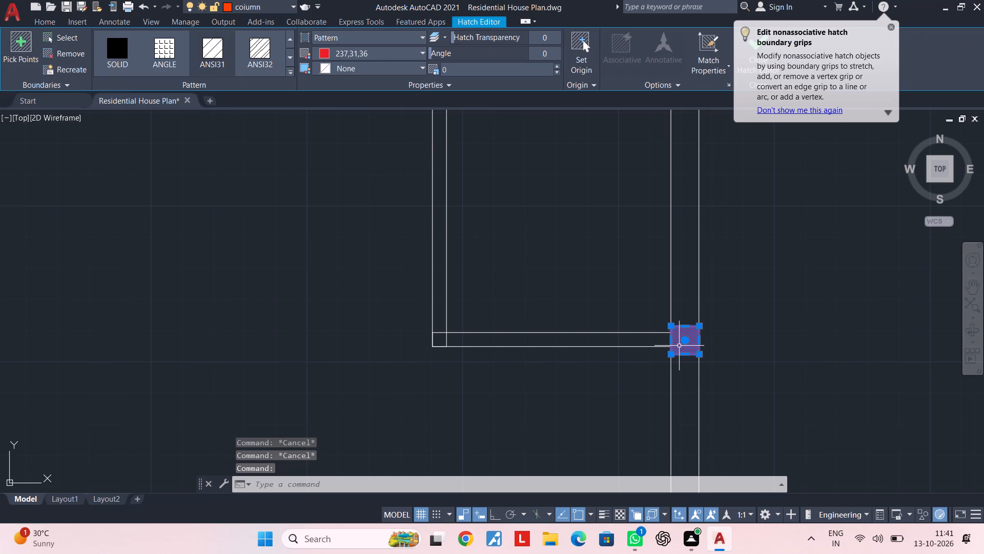
{"action": "key", "text": "Escape"}
{"action": "key", "text": "Escape"}
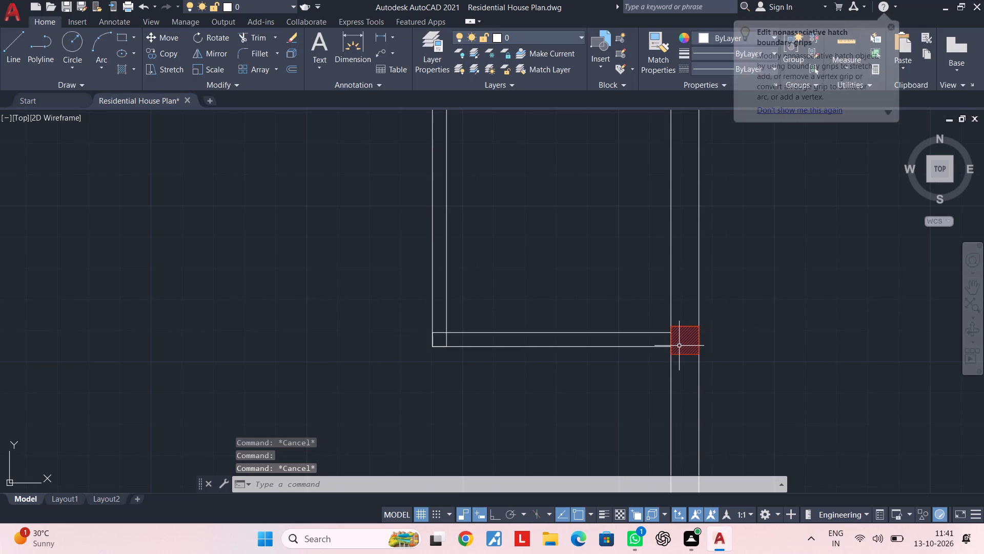
{"action": "key", "text": "Escape"}
{"action": "scroll", "coordinate": [698, 346], "scroll_direction": "up", "scroll_amount": 2}
{"action": "left_click", "coordinate": [687, 346]}
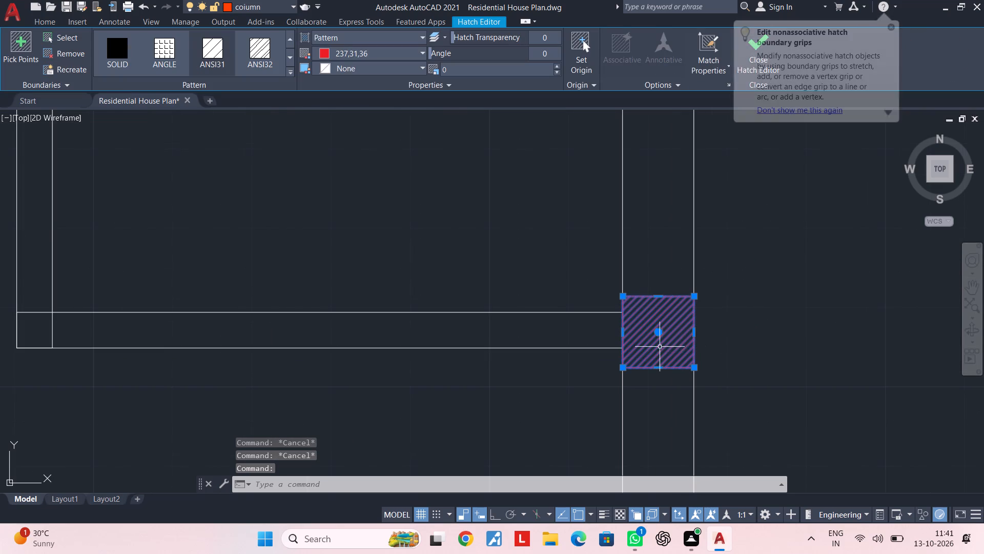
{"action": "middle_click_drag", "start_coordinate": [448, 386], "coordinate": [607, 372]}
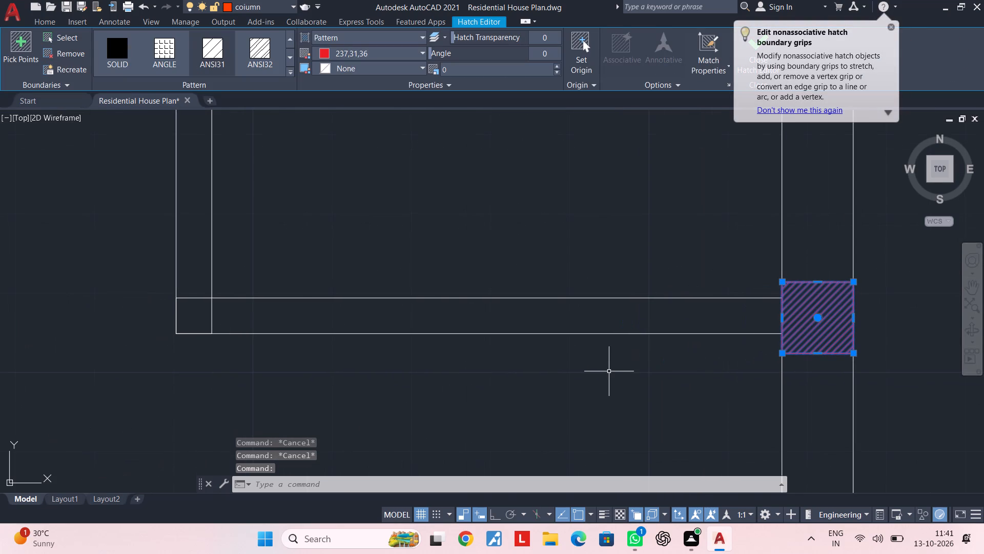
{"action": "type", "text": "CO"}
{"action": "key", "text": "space"}
{"action": "left_click", "coordinate": [818, 324]}
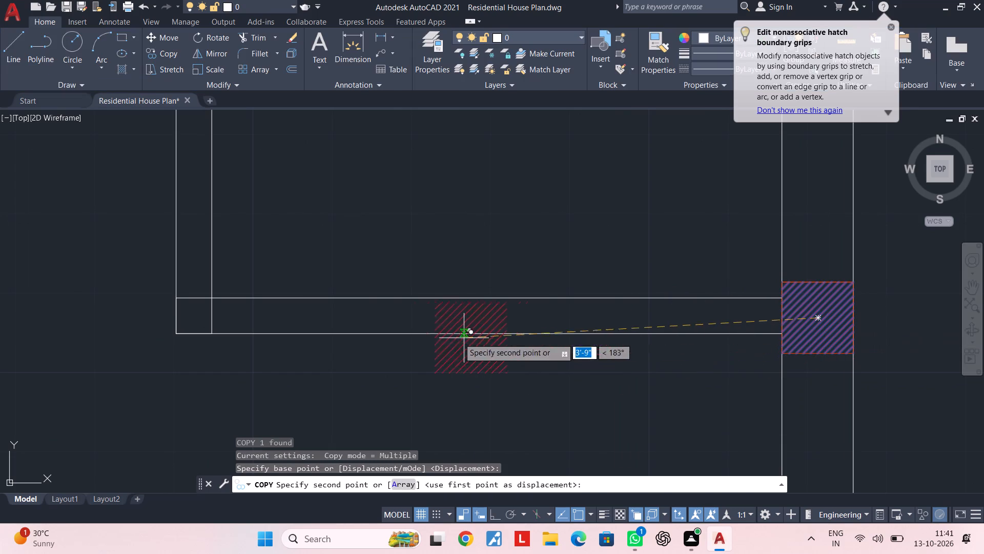
{"action": "middle_click_drag", "start_coordinate": [379, 334], "coordinate": [509, 332]}
{"action": "scroll", "coordinate": [327, 311], "scroll_direction": "up", "scroll_amount": 3}
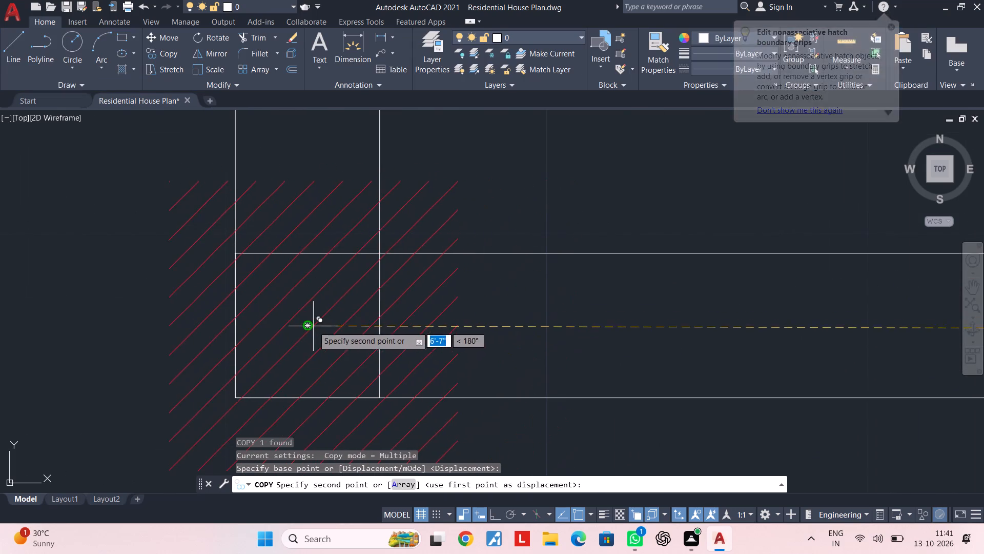
{"action": "middle_click_drag", "start_coordinate": [315, 326], "coordinate": [419, 321]}
{"action": "left_click", "coordinate": [412, 314]}
{"action": "scroll", "coordinate": [419, 331], "scroll_direction": "down", "scroll_amount": 3}
{"action": "middle_click_drag", "start_coordinate": [425, 338], "coordinate": [436, 333]}
{"action": "key", "text": "Escape"}
{"action": "key", "text": "Escape"}
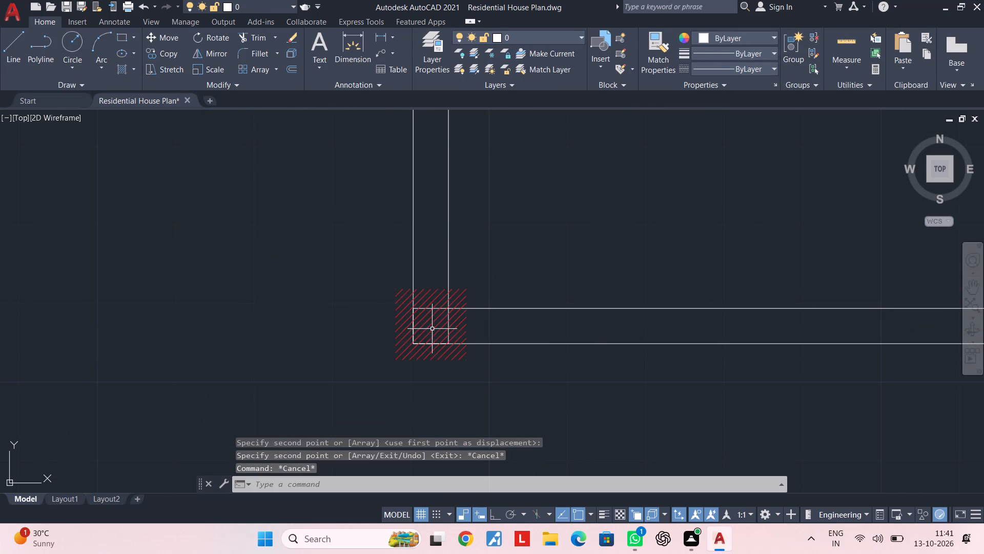
Stretch the copied red hatch's four edges inward to fit the corner square's outline exactly.
{"action": "left_click", "coordinate": [432, 328]}
{"action": "scroll", "coordinate": [433, 338], "scroll_direction": "up", "scroll_amount": 2}
{"action": "left_click", "coordinate": [422, 396]}
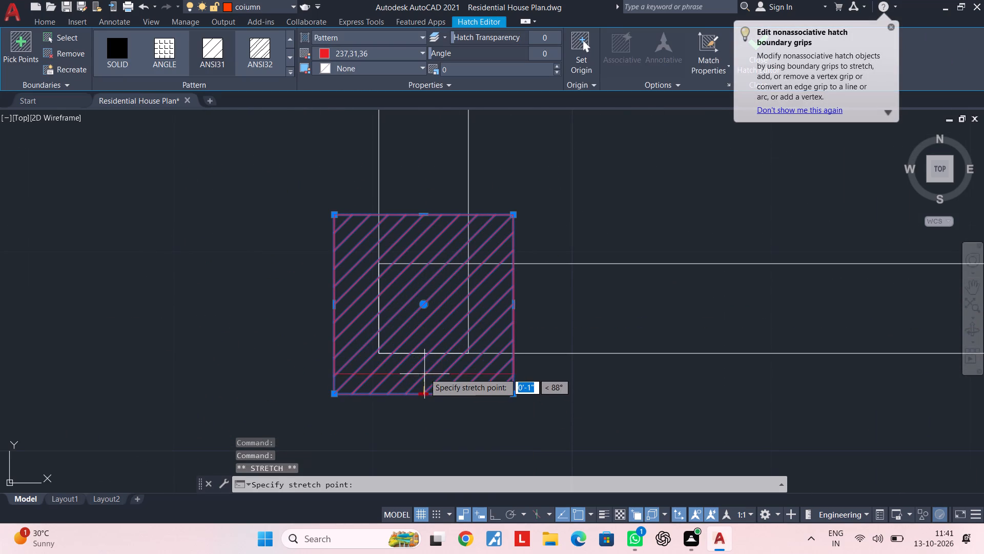
{"action": "left_click", "coordinate": [421, 354]}
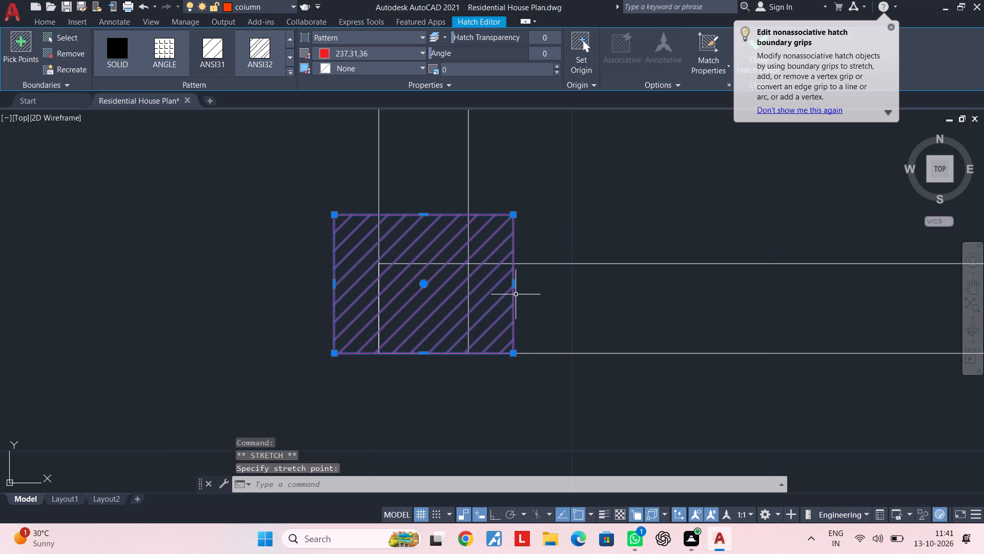
{"action": "left_click", "coordinate": [516, 286]}
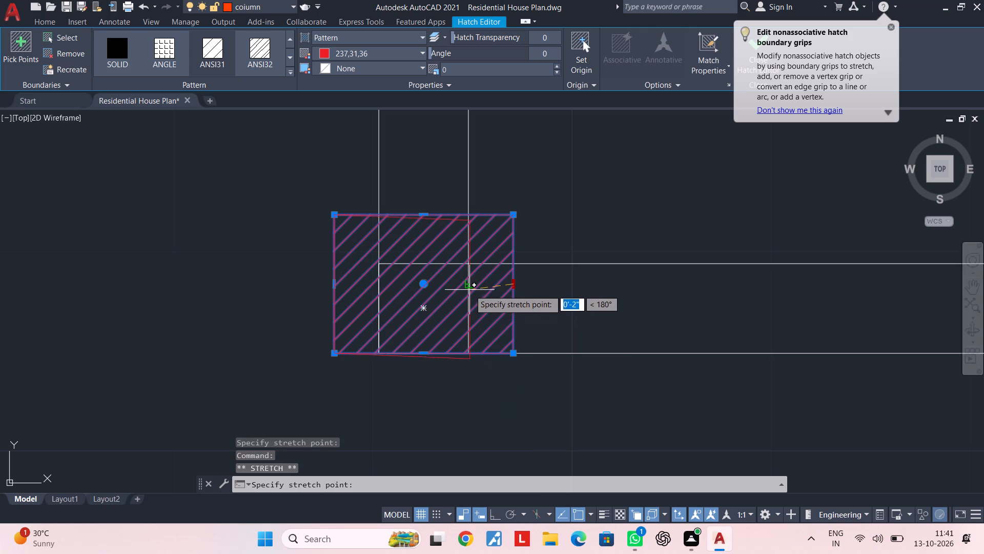
{"action": "left_click", "coordinate": [469, 288]}
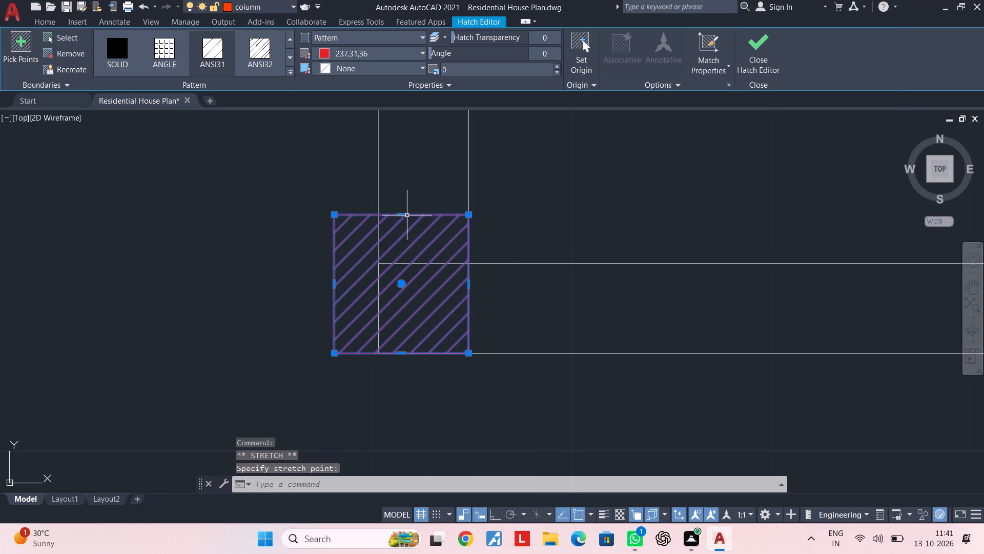
{"action": "left_click", "coordinate": [402, 214]}
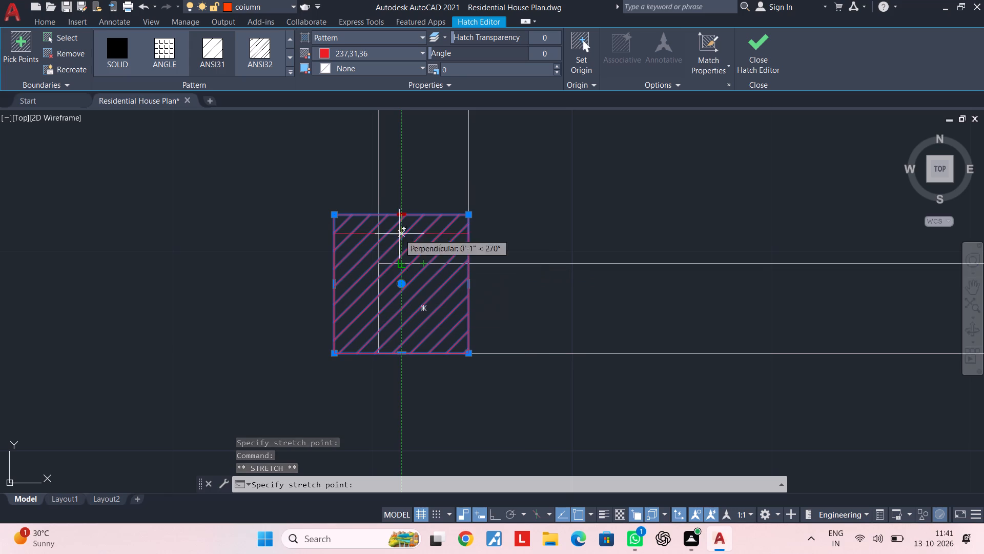
{"action": "key", "text": "Escape"}
{"action": "left_click", "coordinate": [334, 285]}
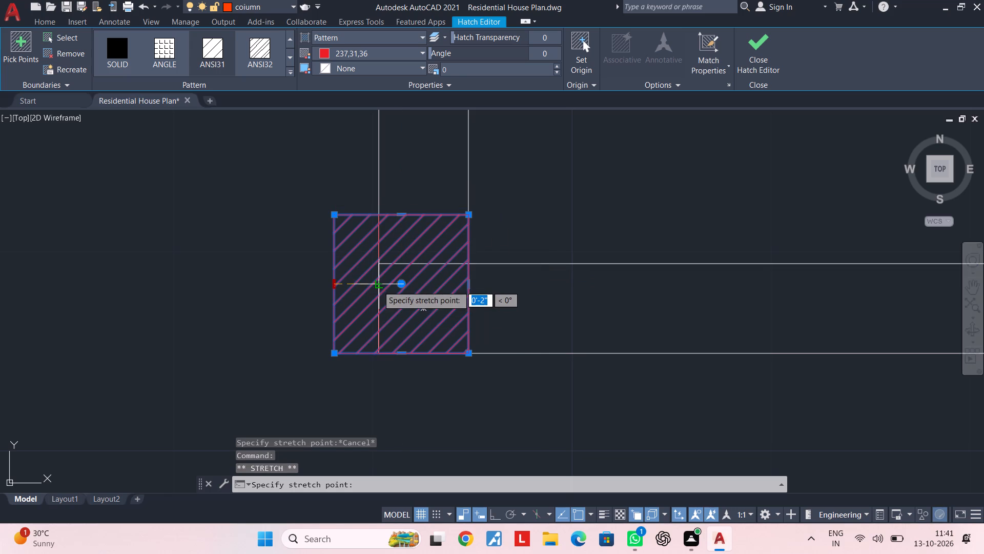
{"action": "left_click", "coordinate": [376, 285]}
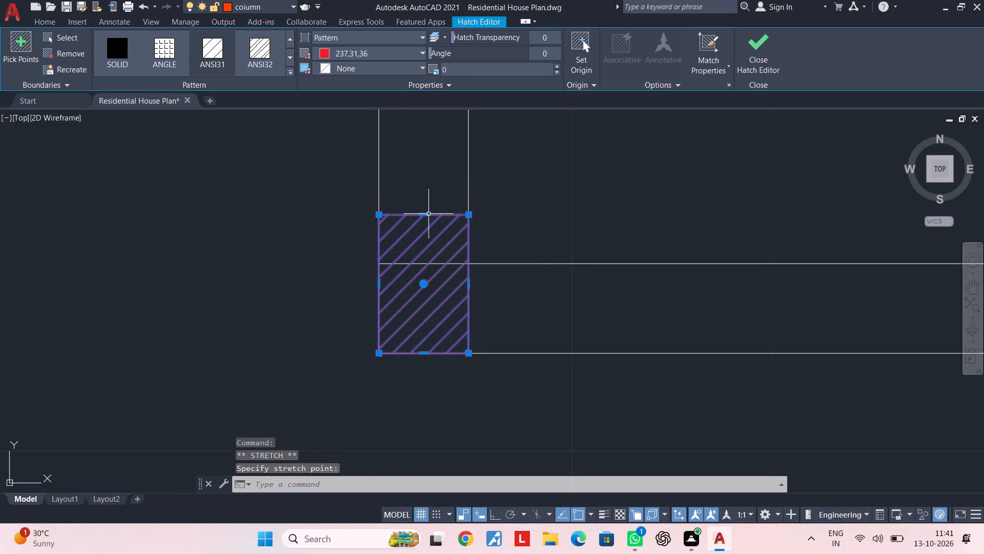
{"action": "left_click", "coordinate": [424, 216]}
{"action": "left_click", "coordinate": [422, 264]}
{"action": "key", "text": "Escape"}
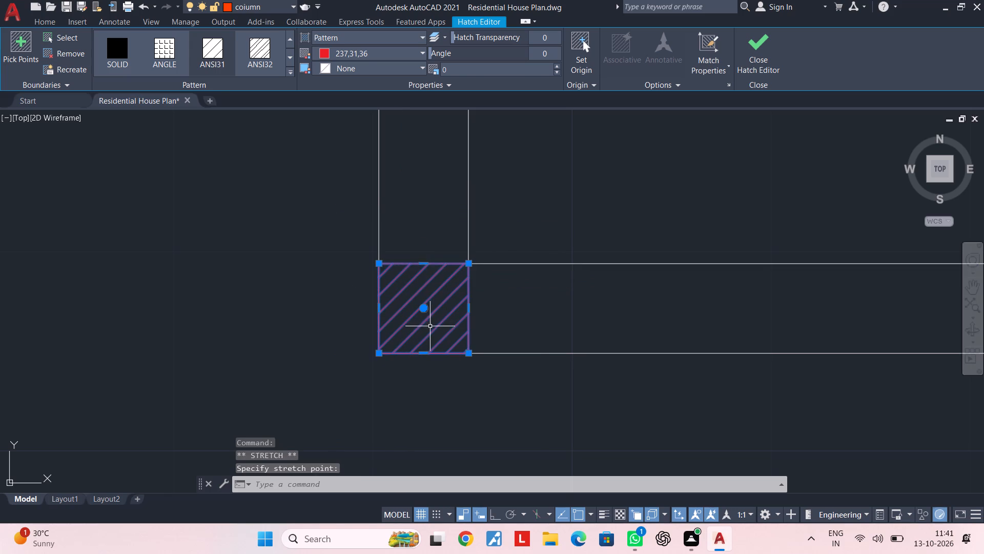
{"action": "key", "text": "Escape"}
{"action": "left_click", "coordinate": [427, 315]}
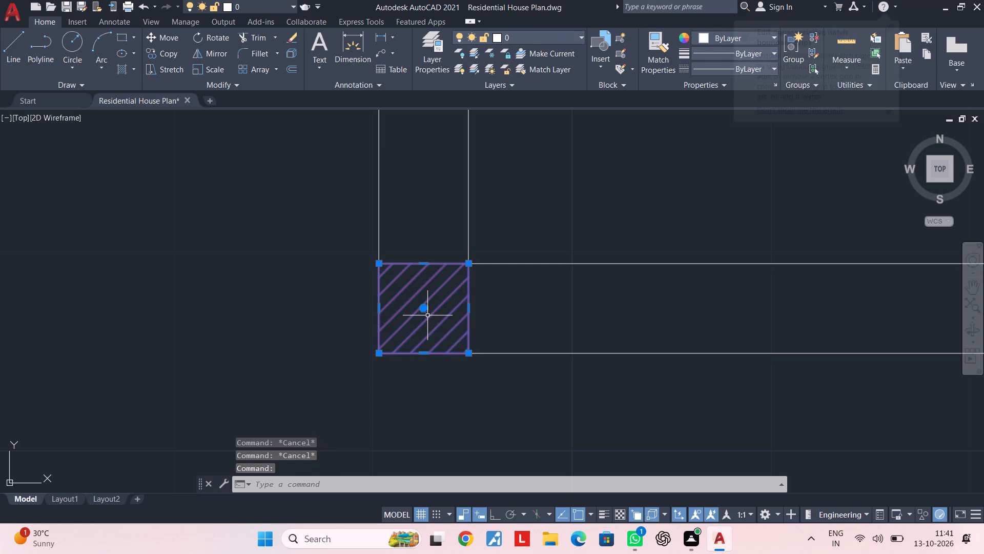
{"action": "key", "text": "Escape"}
Save the drawing with the added corner column.
{"action": "scroll", "coordinate": [470, 339], "scroll_direction": "down", "scroll_amount": 2}
{"action": "middle_click_drag", "start_coordinate": [487, 341], "coordinate": [417, 362]}
{"action": "scroll", "coordinate": [458, 365], "scroll_direction": "down", "scroll_amount": 3}
{"action": "middle_click_drag", "start_coordinate": [477, 363], "coordinate": [405, 393]}
{"action": "middle_click_drag", "start_coordinate": [443, 370], "coordinate": [482, 354]}
{"action": "scroll", "coordinate": [454, 347], "scroll_direction": "down", "scroll_amount": 1}
{"action": "middle_click_drag", "start_coordinate": [454, 347], "coordinate": [529, 342]}
{"action": "key", "text": "Escape"}
{"action": "key", "text": "Escape"}
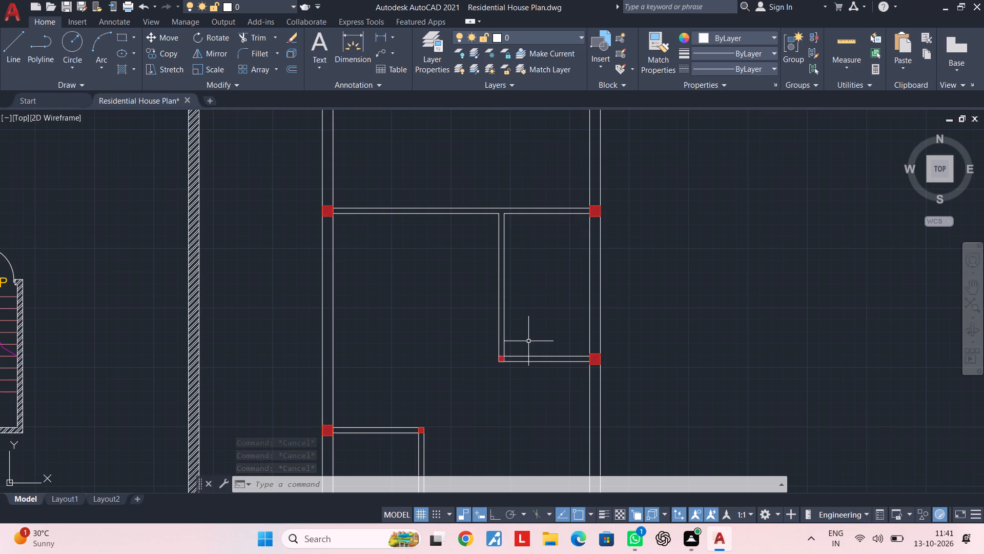
{"action": "key", "text": "ctrl+s"}
{"action": "key", "text": "ctrl+s"}
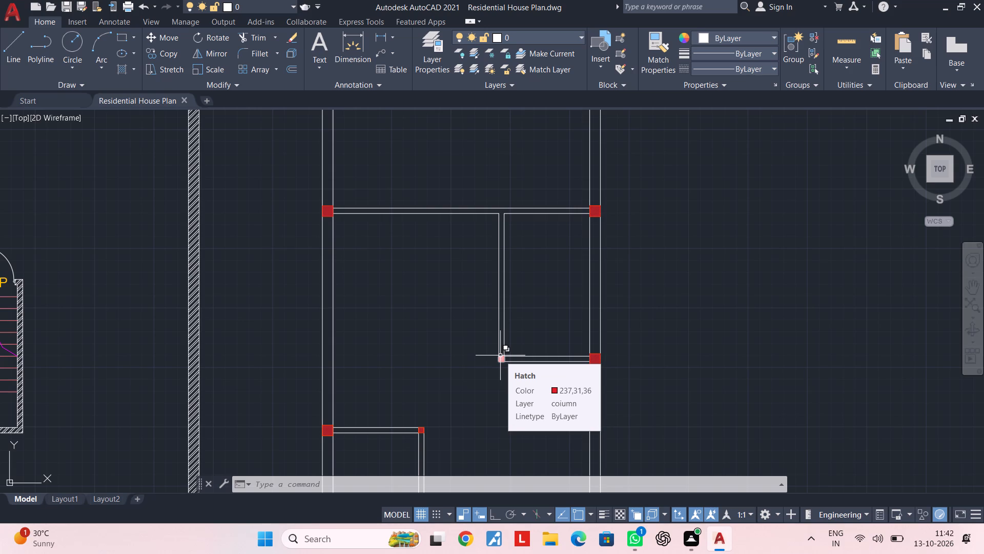
Erase the entire fourth plan, including its walls and red column hatches, beside the three hatched plans.
{"action": "scroll", "coordinate": [531, 439], "scroll_direction": "down", "scroll_amount": 3}
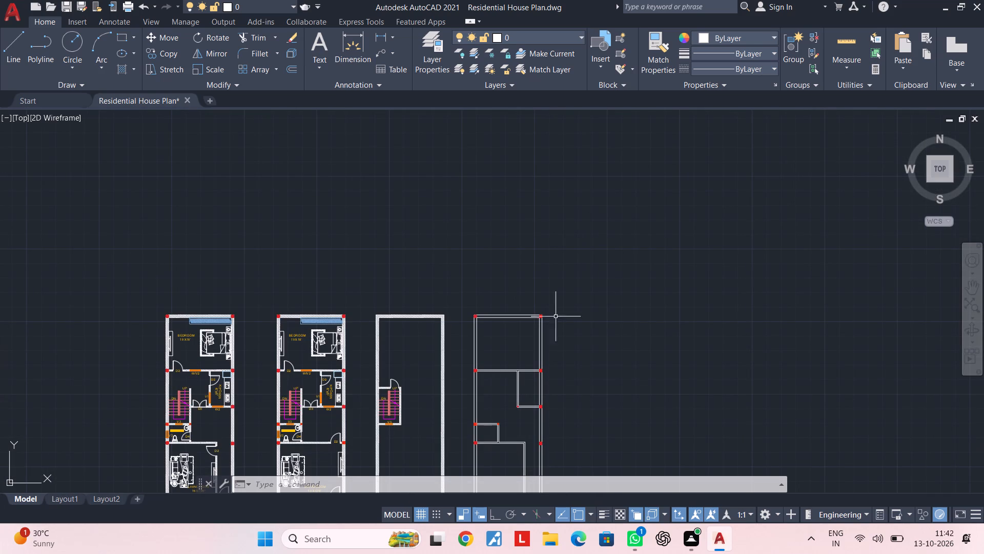
{"action": "middle_click_drag", "start_coordinate": [498, 336], "coordinate": [499, 192]}
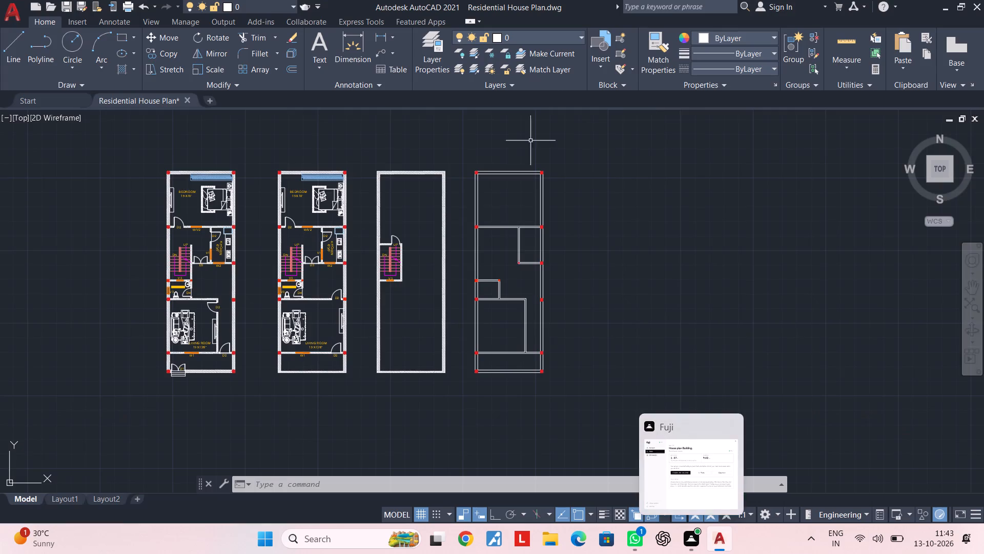
{"action": "key", "text": "Escape"}
{"action": "middle_click_drag", "start_coordinate": [523, 270], "coordinate": [543, 253]}
{"action": "key", "text": "Escape"}
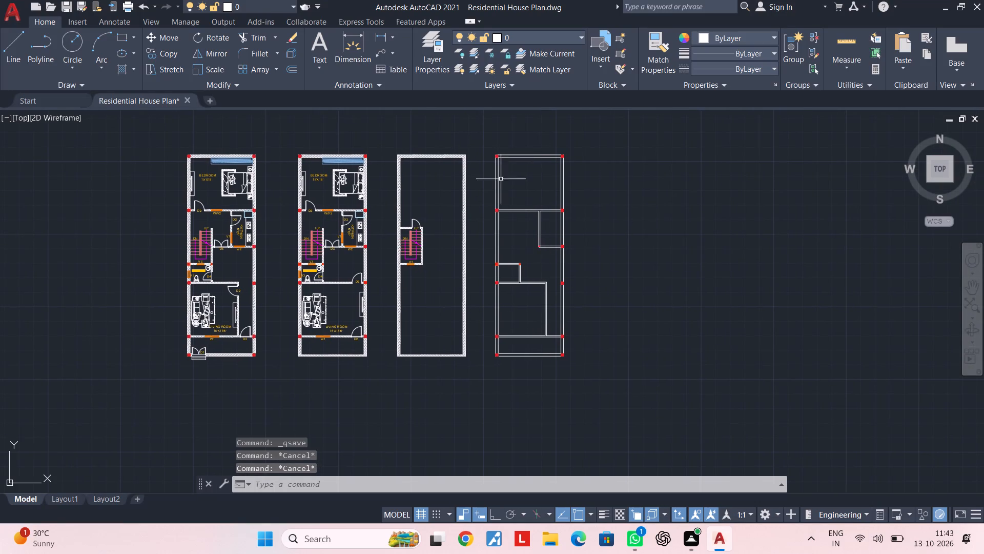
{"action": "left_click", "coordinate": [480, 137]}
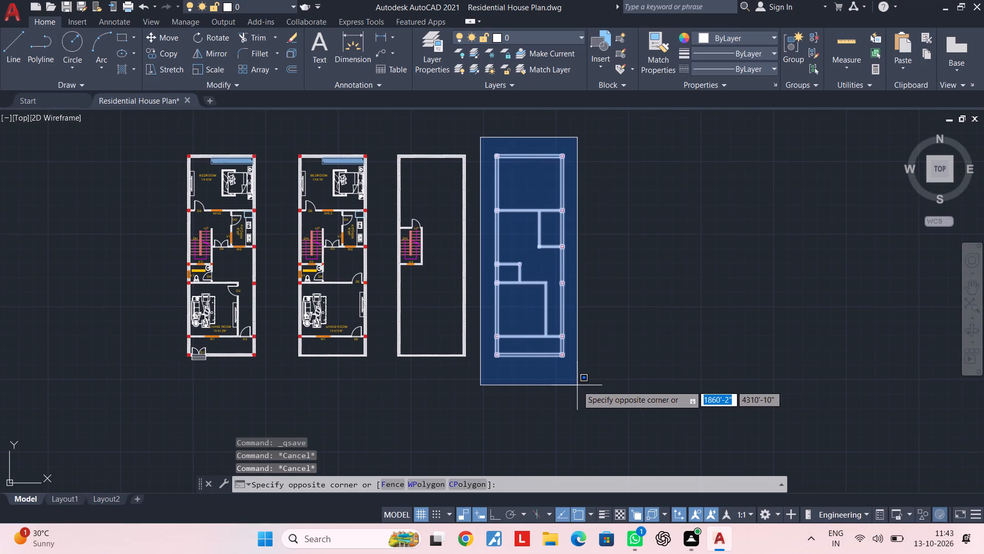
{"action": "left_click", "coordinate": [580, 385]}
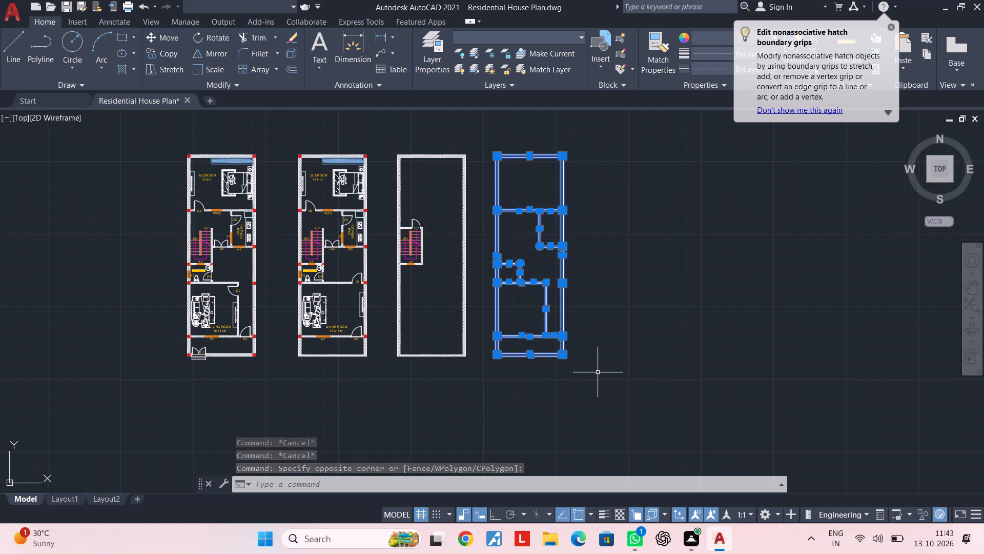
{"action": "key", "text": "Delete"}
{"action": "key", "text": "Escape"}
{"action": "key", "text": "Escape"}
{"action": "key", "text": "Escape"}
{"action": "key", "text": "Escape"}
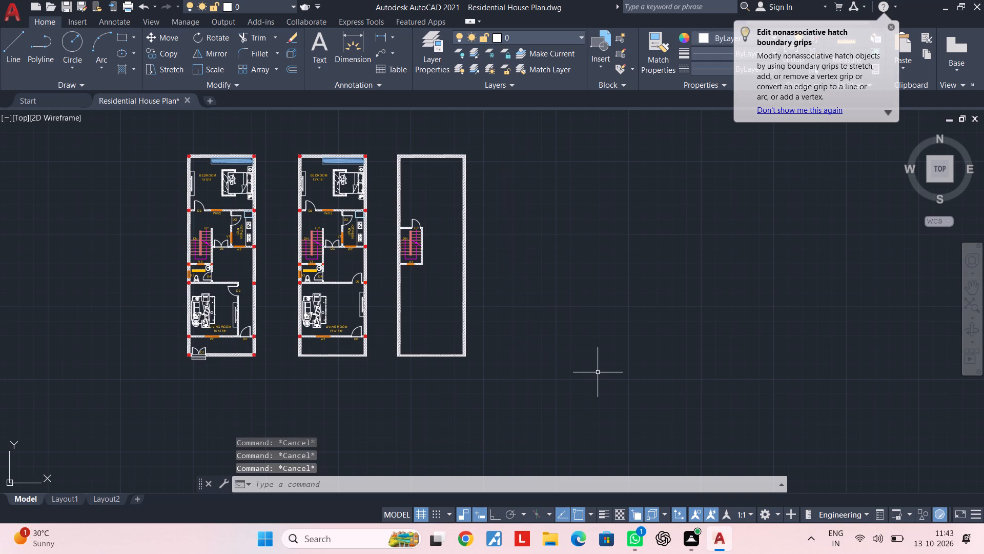
Save the Residential House Plan drawing.
{"action": "key", "text": "ctrl+s"}
{"action": "key", "text": "ctrl+s"}
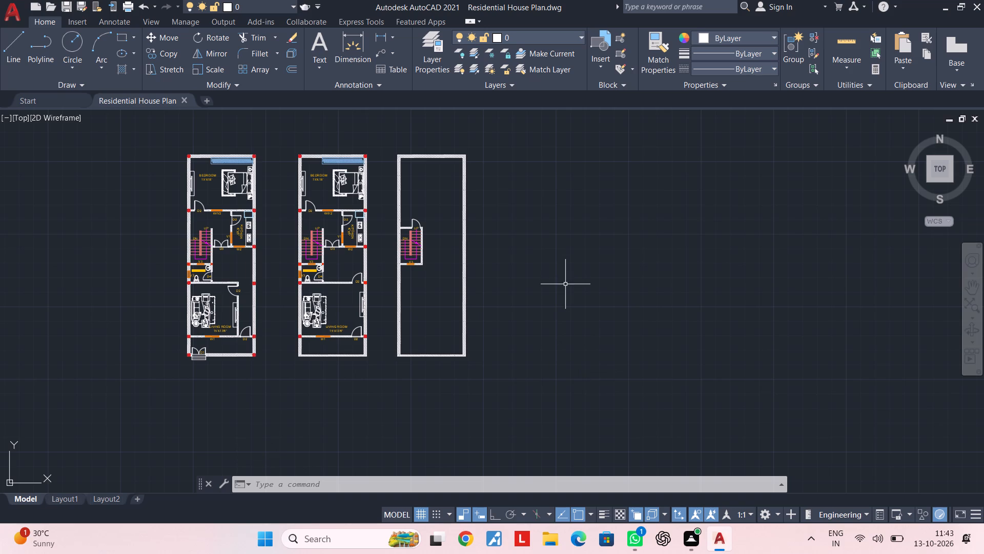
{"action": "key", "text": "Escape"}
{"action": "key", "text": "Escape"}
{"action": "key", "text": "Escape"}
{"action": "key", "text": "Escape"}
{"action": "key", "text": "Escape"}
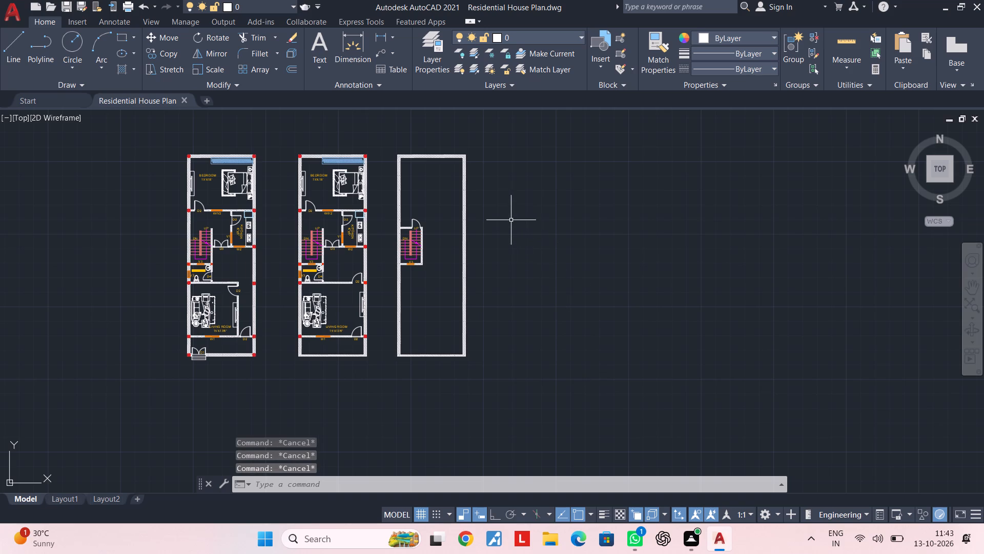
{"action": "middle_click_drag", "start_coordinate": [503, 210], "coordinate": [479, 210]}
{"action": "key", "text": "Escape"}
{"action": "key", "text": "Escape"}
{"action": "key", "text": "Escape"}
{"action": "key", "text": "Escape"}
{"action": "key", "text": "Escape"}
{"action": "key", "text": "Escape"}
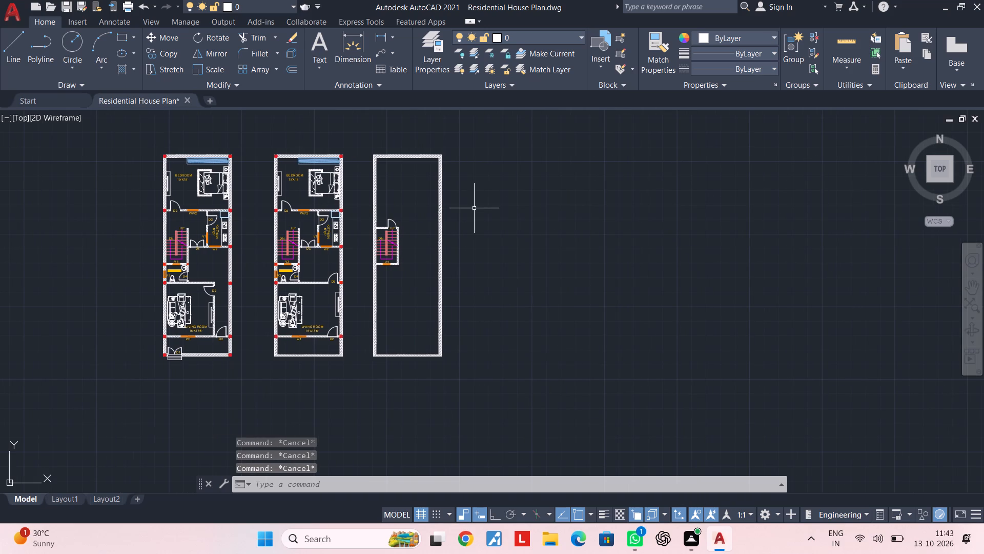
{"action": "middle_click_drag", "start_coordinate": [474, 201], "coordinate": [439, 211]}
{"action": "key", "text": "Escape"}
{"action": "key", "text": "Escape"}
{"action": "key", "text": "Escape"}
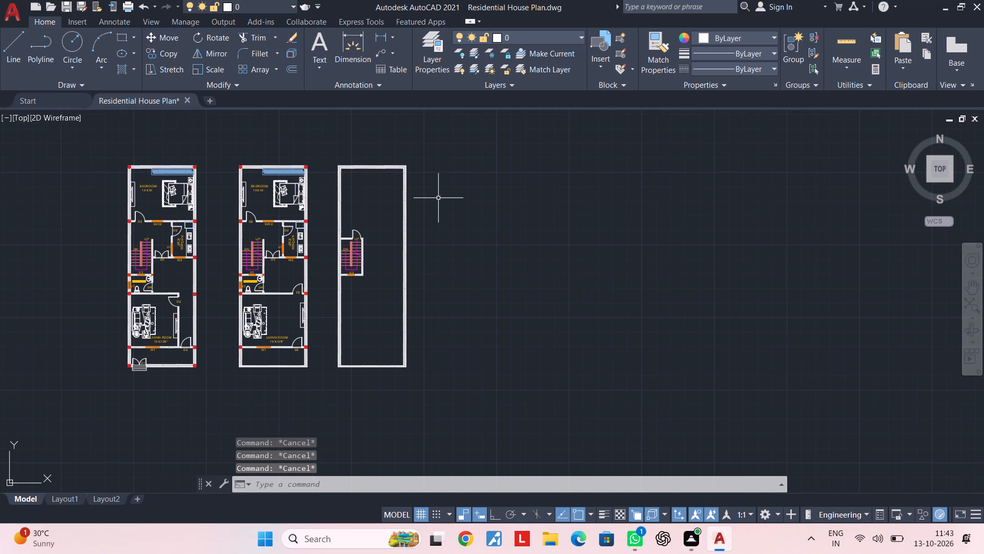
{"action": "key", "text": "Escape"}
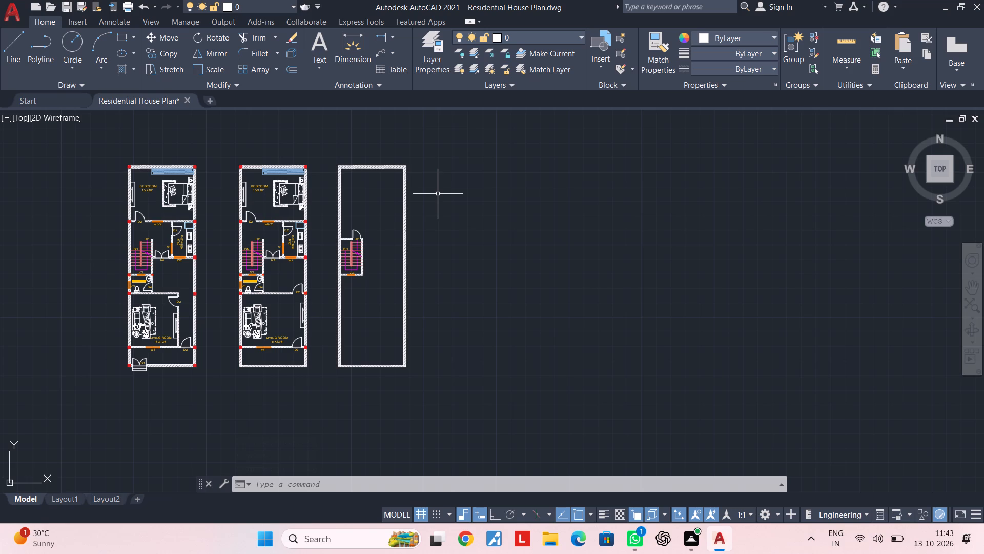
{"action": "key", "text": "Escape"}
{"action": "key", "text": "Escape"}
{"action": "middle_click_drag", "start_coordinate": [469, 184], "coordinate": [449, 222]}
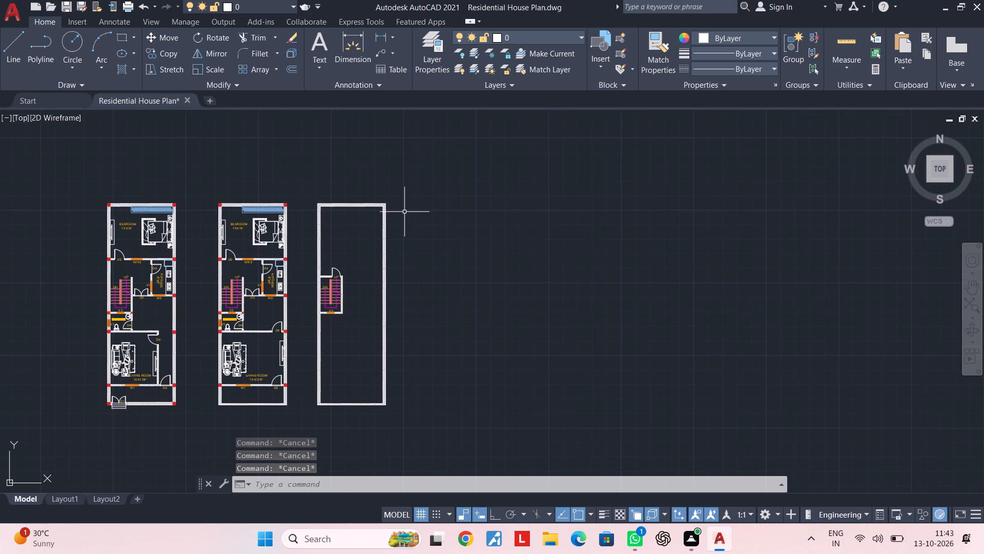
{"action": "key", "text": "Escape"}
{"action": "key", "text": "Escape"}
Draw a vertical construction line in the empty space just east of the third plan.
{"action": "type", "text": "XL"}
{"action": "key", "text": "space"}
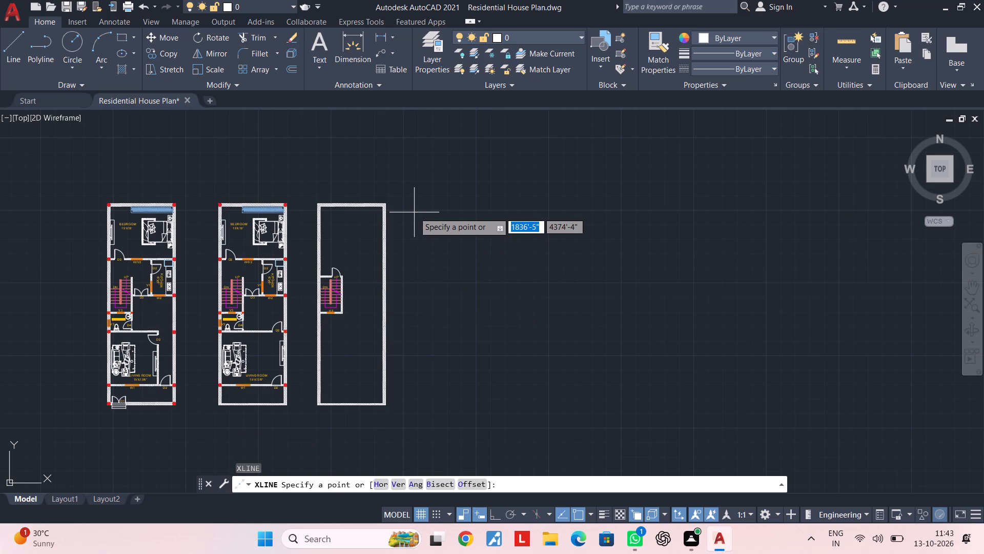
{"action": "type", "text": "V"}
{"action": "key", "text": "space"}
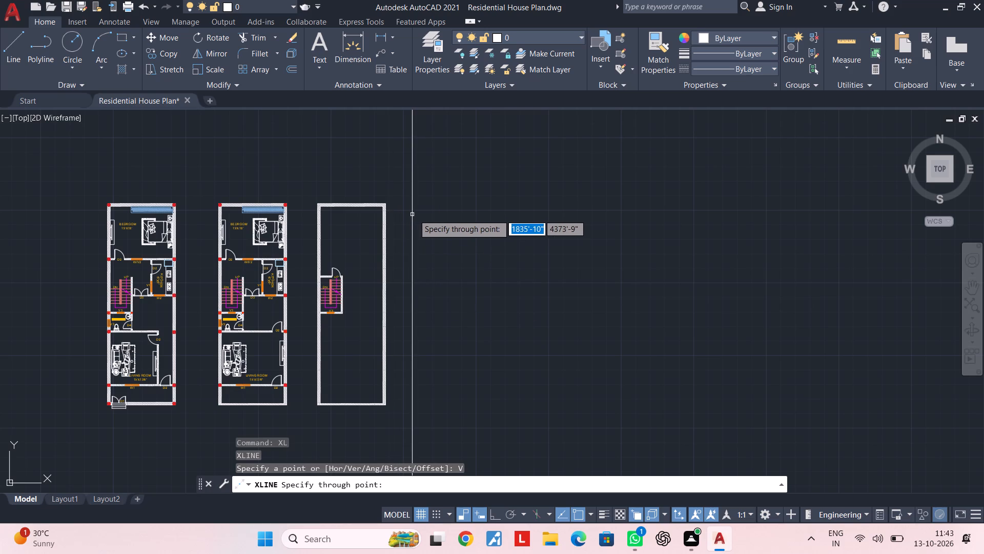
{"action": "left_click", "coordinate": [415, 214]}
{"action": "key", "text": "Escape"}
{"action": "key", "text": "Escape"}
{"action": "key", "text": "Escape"}
{"action": "key", "text": "Escape"}
{"action": "key", "text": "Escape"}
{"action": "key", "text": "Escape"}
{"action": "key", "text": "Escape"}
{"action": "key", "text": "Escape"}
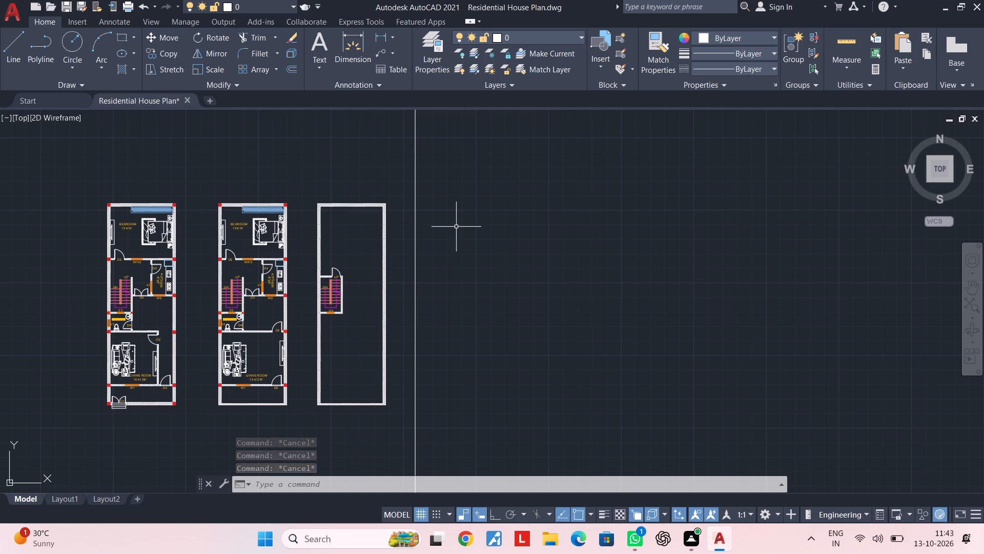
{"action": "key", "text": "Escape"}
{"action": "key", "text": "Escape"}
{"action": "key", "text": "Escape"}
{"action": "key", "text": "Escape"}
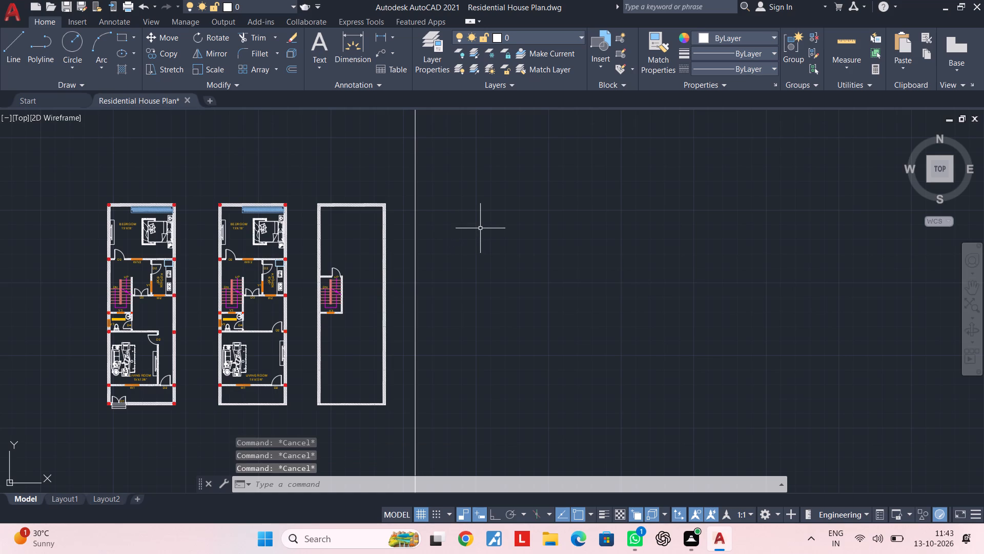
{"action": "key", "text": "Escape"}
{"action": "key", "text": "Escape"}
Draw a horizontal construction line crossing the vertical one, slightly below the third plan's top wall.
{"action": "key", "text": "x"}
{"action": "key", "text": "l"}
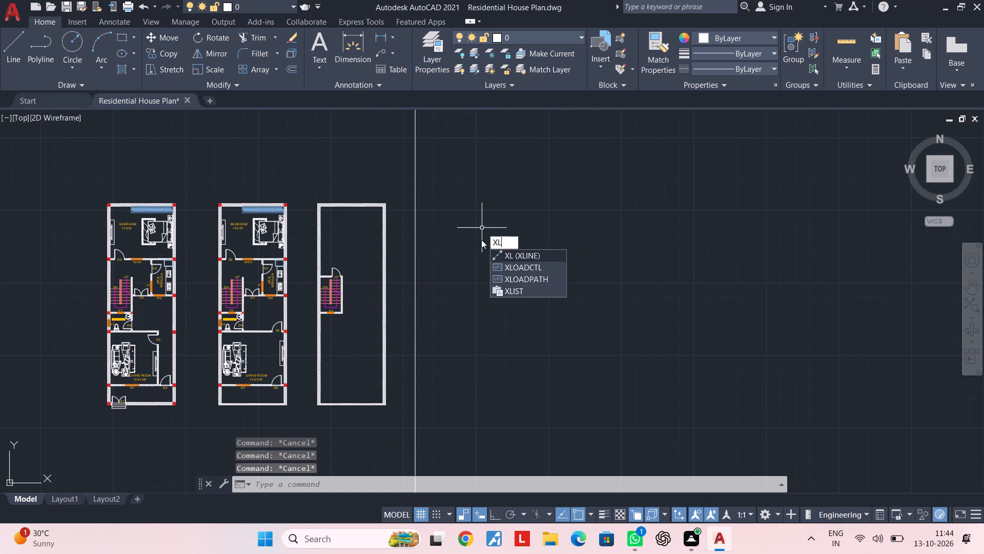
{"action": "key", "text": "space"}
{"action": "type", "text": "H"}
{"action": "key", "text": "space"}
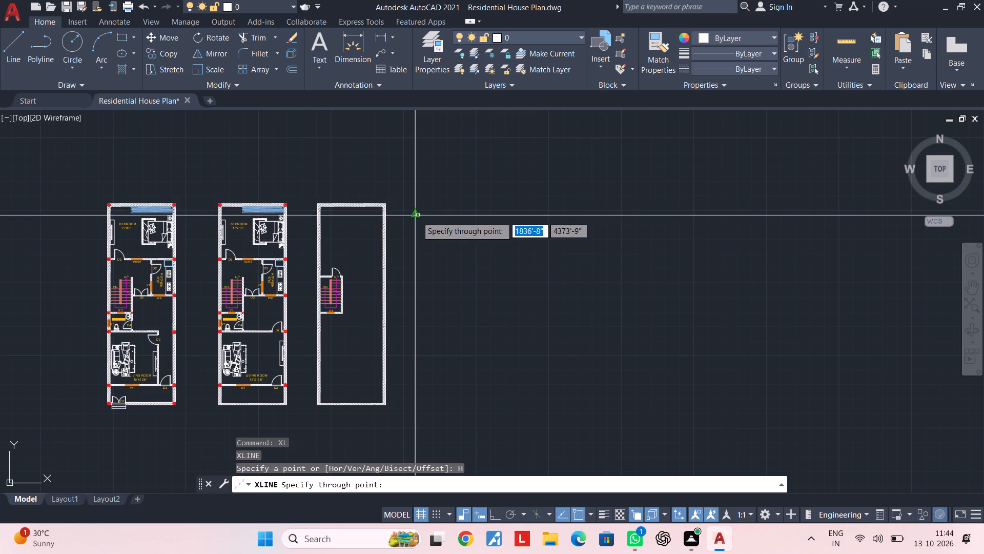
{"action": "scroll", "coordinate": [417, 217], "scroll_direction": "up", "scroll_amount": 2}
{"action": "left_click", "coordinate": [414, 208]}
{"action": "key", "text": "Escape"}
{"action": "key", "text": "Escape"}
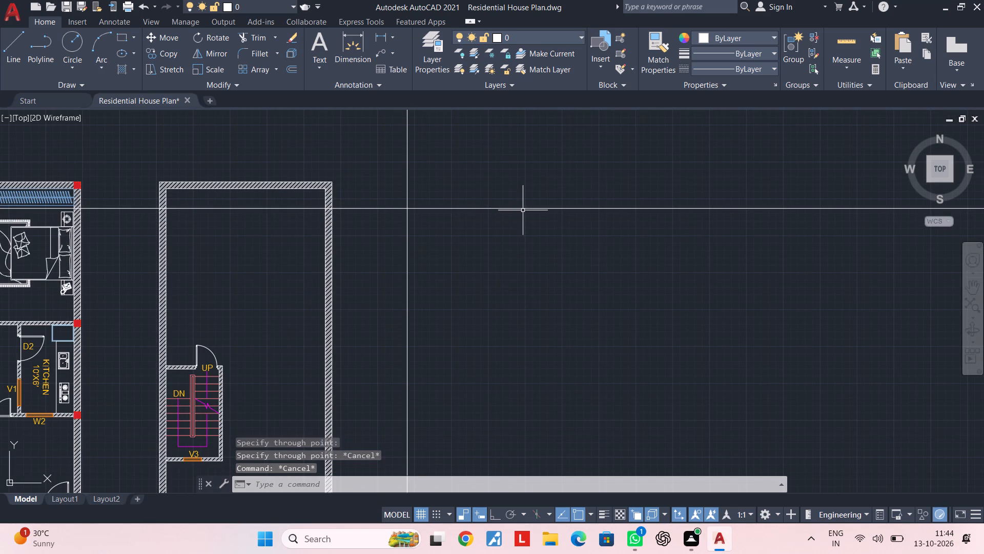
Trim both construction lines to a top-left corner and erase the leftover horizontal piece running across the plans.
{"action": "key", "text": "t"}
{"action": "type", "text": "R"}
{"action": "key", "text": "space"}
{"action": "left_click", "coordinate": [471, 146]}
{"action": "left_click", "coordinate": [397, 169]}
{"action": "left_click", "coordinate": [393, 187]}
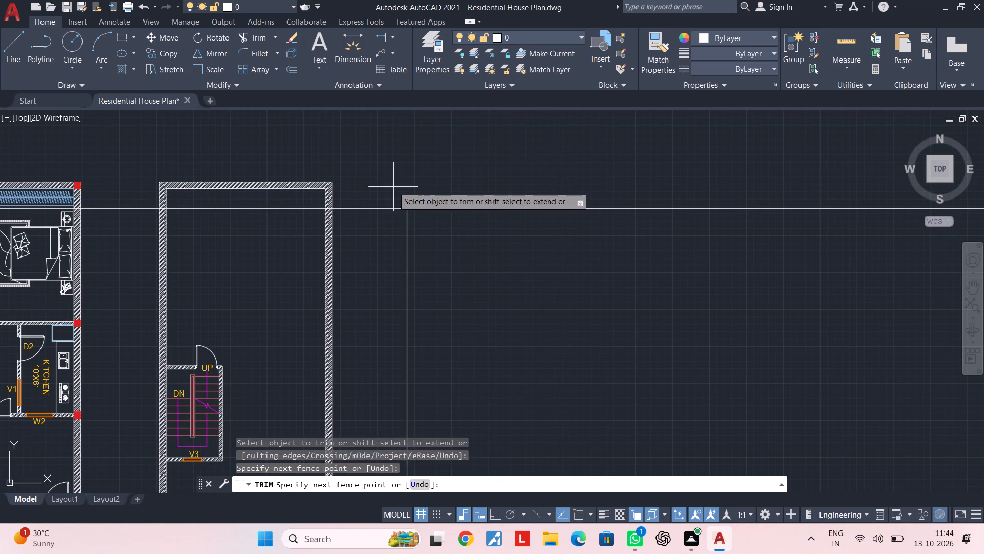
{"action": "left_click", "coordinate": [390, 230]}
{"action": "key", "text": "Escape"}
{"action": "left_click", "coordinate": [298, 208]}
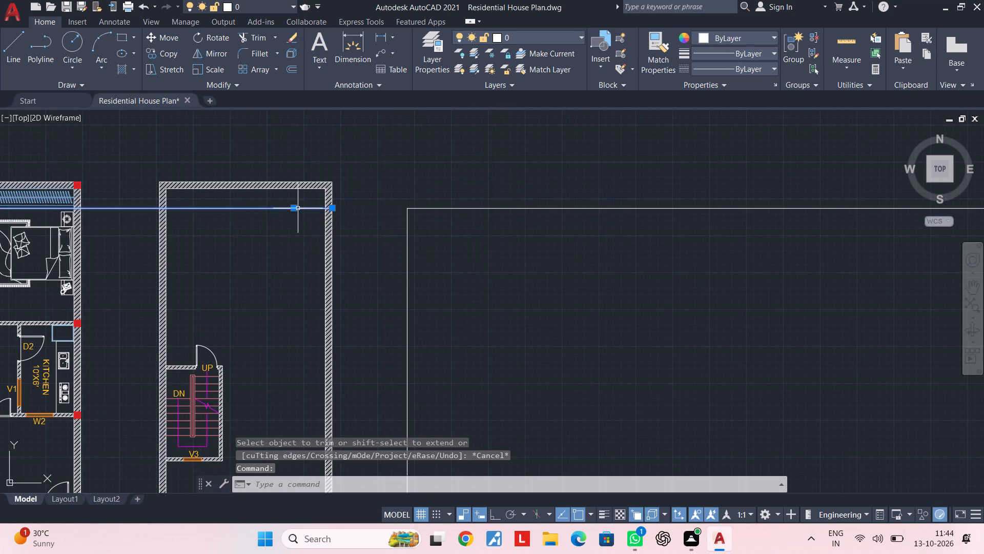
{"action": "key", "text": "Delete"}
{"action": "key", "text": "Escape"}
{"action": "key", "text": "Escape"}
Offset the new outline's vertical line 1' inward to the east.
{"action": "middle_click_drag", "start_coordinate": [528, 299], "coordinate": [511, 259]}
{"action": "scroll", "coordinate": [446, 233], "scroll_direction": "up", "scroll_amount": 1}
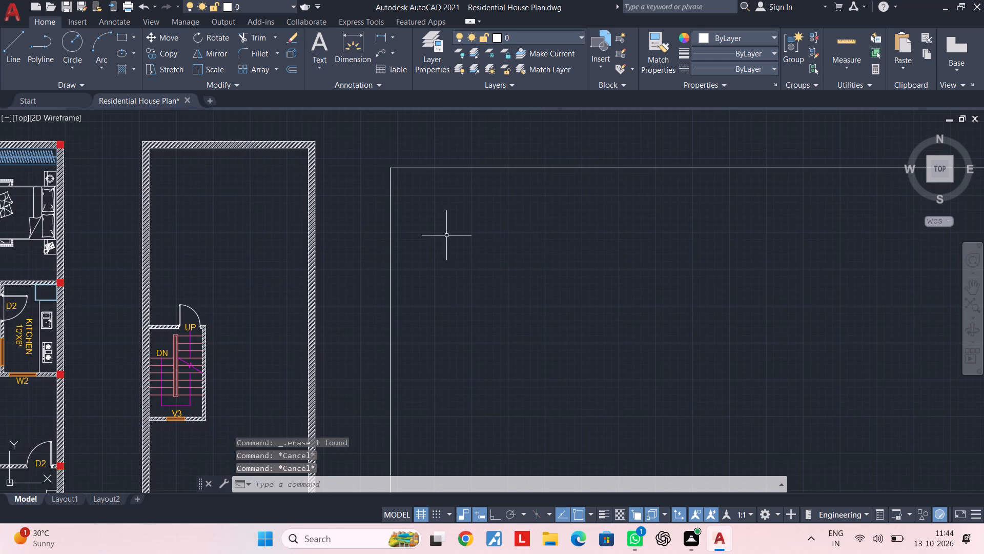
{"action": "middle_click_drag", "start_coordinate": [444, 229], "coordinate": [434, 277]}
{"action": "key", "text": "Escape"}
{"action": "key", "text": "Escape"}
{"action": "type", "text": "OF 1'"}
{"action": "key", "text": "Return"}
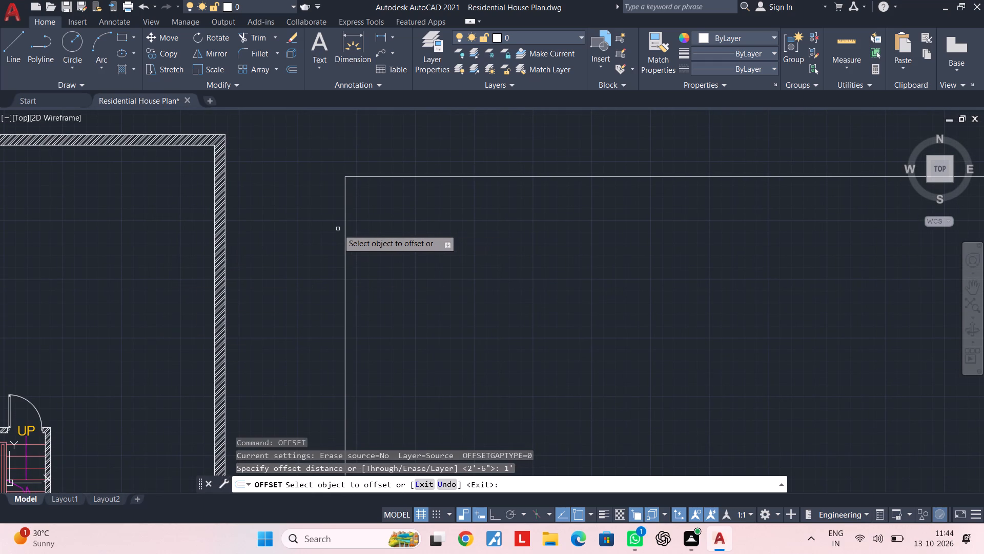
{"action": "left_click", "coordinate": [344, 228]}
{"action": "left_click", "coordinate": [405, 228]}
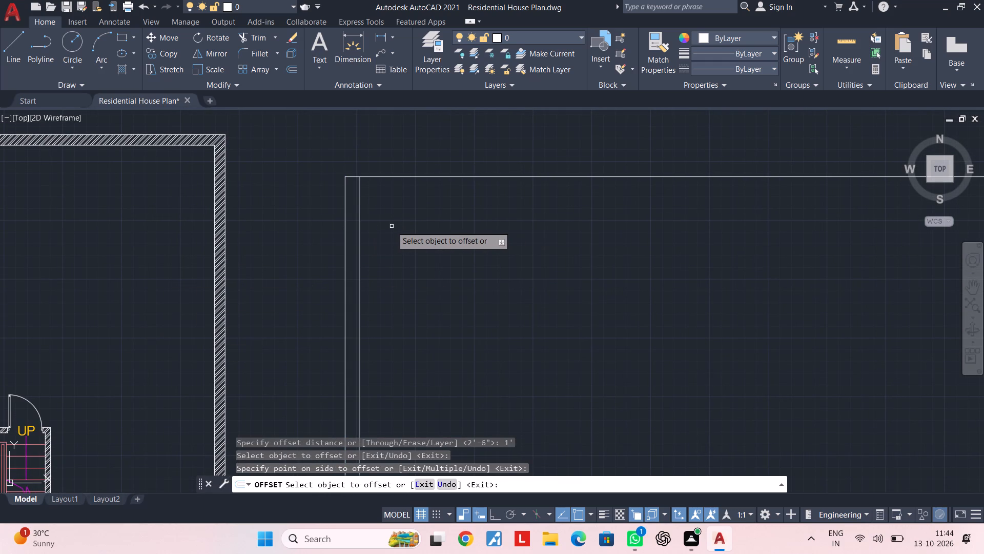
{"action": "key", "text": "space"}
Offset the inner vertical line 5'9" further east.
{"action": "key", "text": "space"}
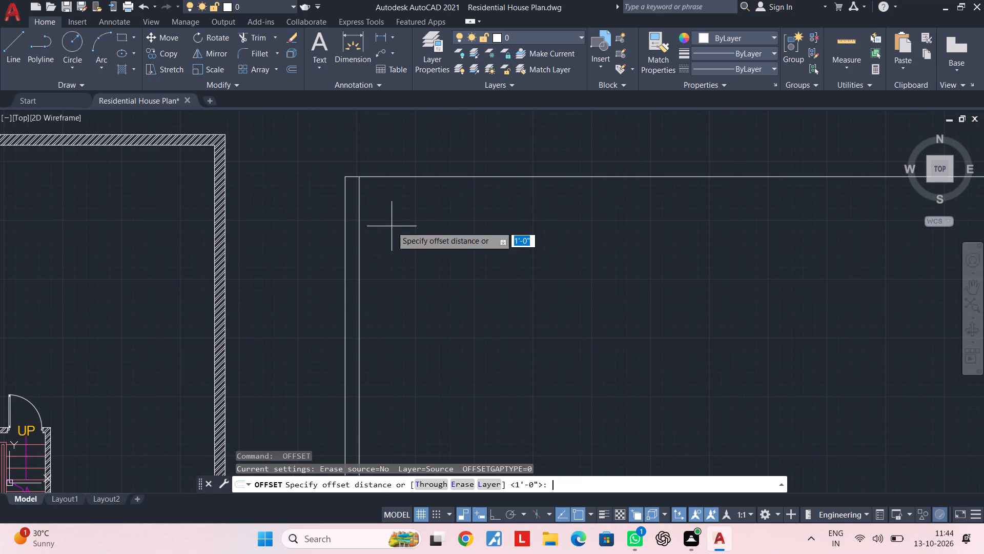
{"action": "type", "text": "5'9\""}
{"action": "key", "text": "Return"}
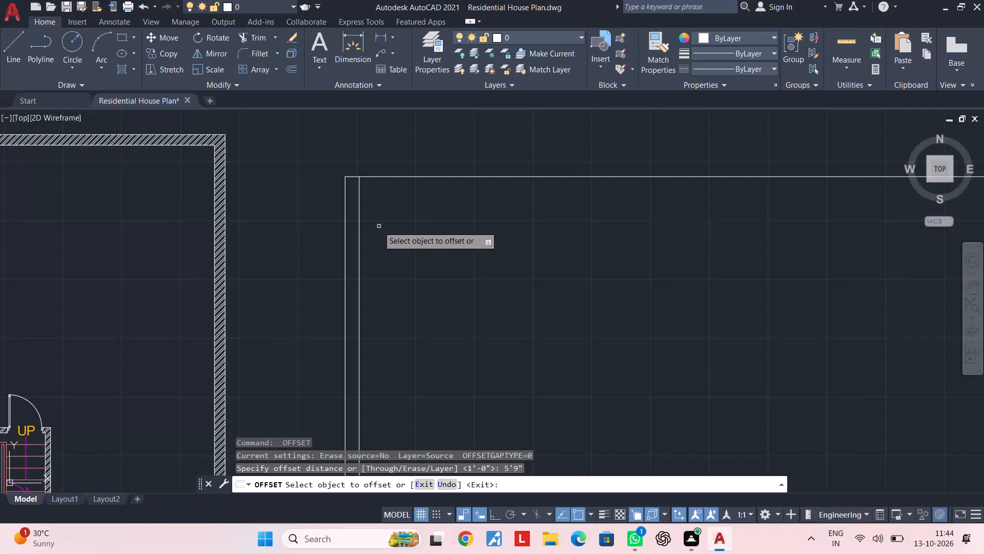
{"action": "left_click", "coordinate": [360, 222]}
{"action": "left_click", "coordinate": [485, 222]}
{"action": "key", "text": "space"}
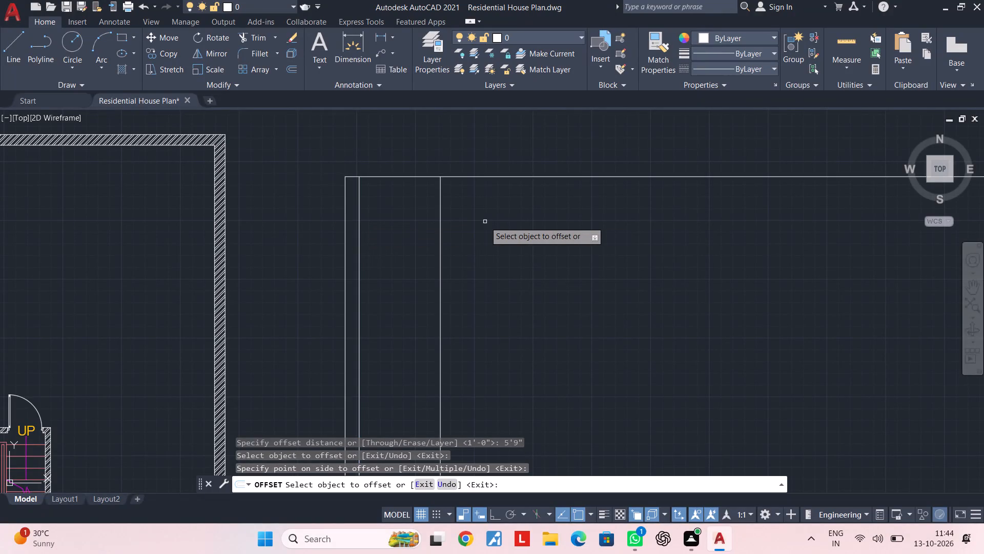
Offset the newest vertical line 5'6" further east.
{"action": "type", "text": "5'6\""}
{"action": "key", "text": "Return"}
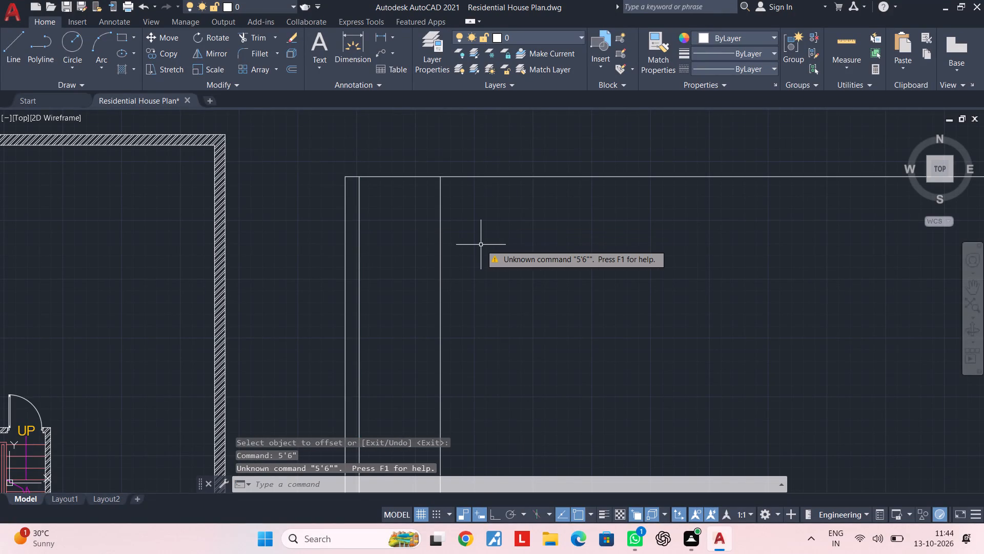
{"action": "key", "text": "space"}
{"action": "type", "text": "5'6\""}
{"action": "key", "text": "Return"}
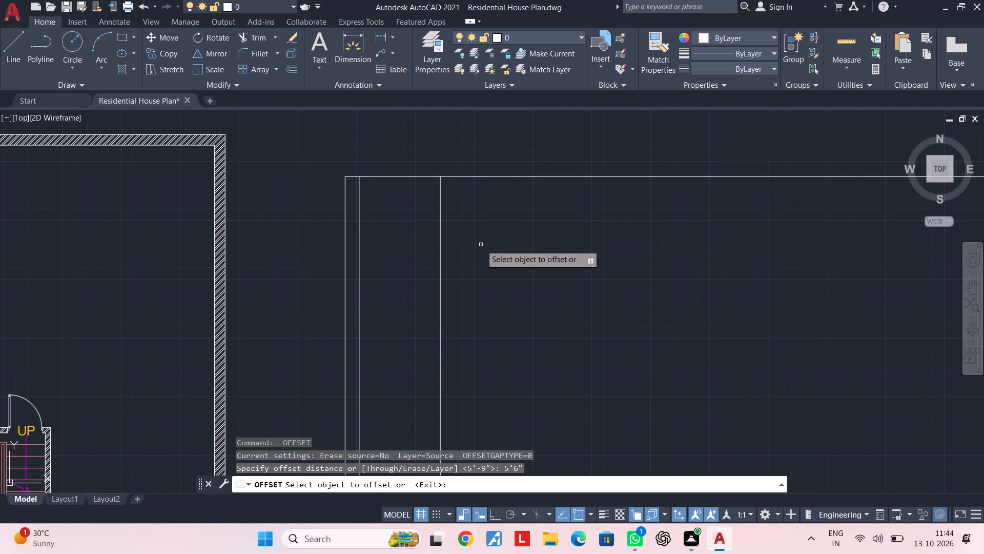
{"action": "left_click", "coordinate": [442, 247]}
{"action": "left_click", "coordinate": [441, 247]}
{"action": "left_click", "coordinate": [587, 245]}
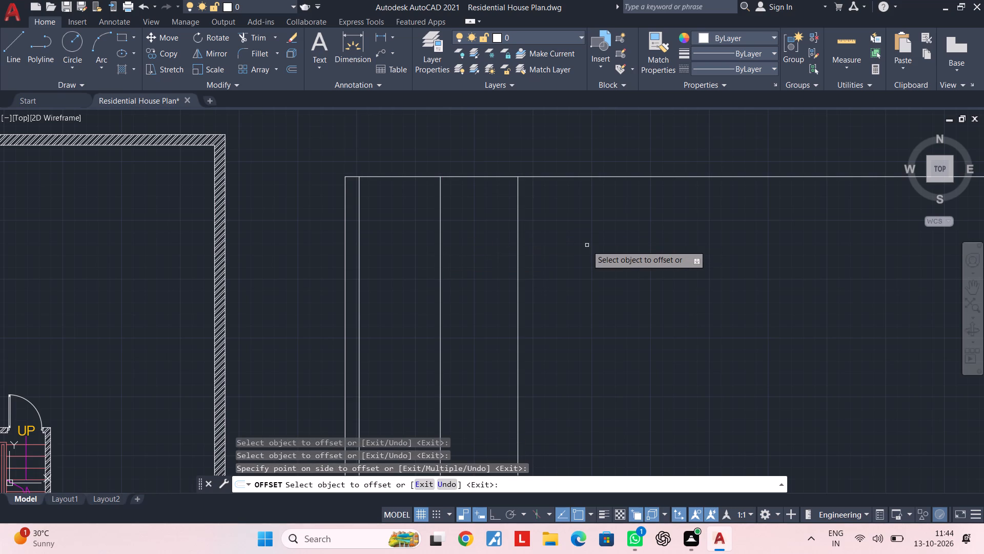
{"action": "key", "text": "space"}
Offset the easternmost vertical line another 5'9" to the east.
{"action": "key", "text": "space"}
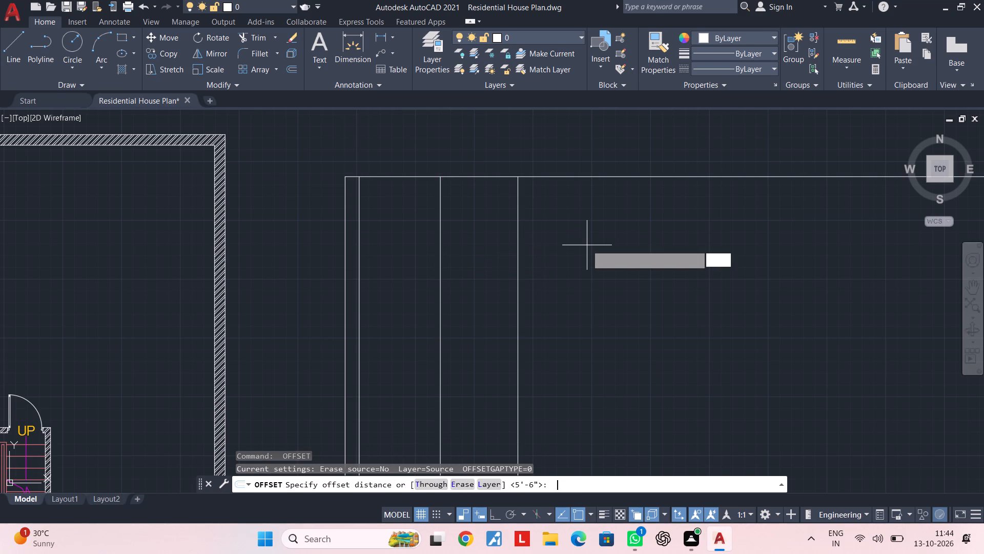
{"action": "type", "text": "5'9\""}
{"action": "key", "text": "Return"}
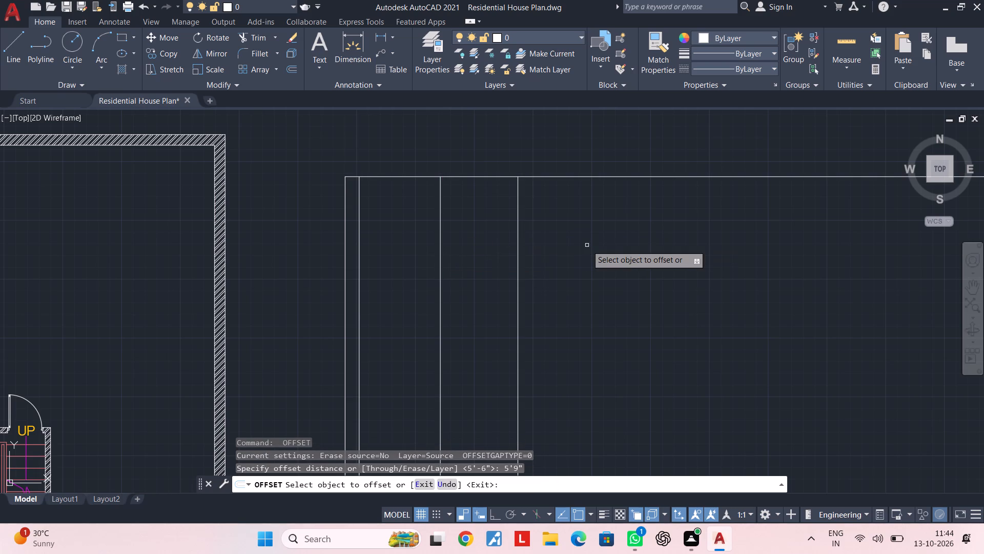
{"action": "left_click", "coordinate": [519, 243]}
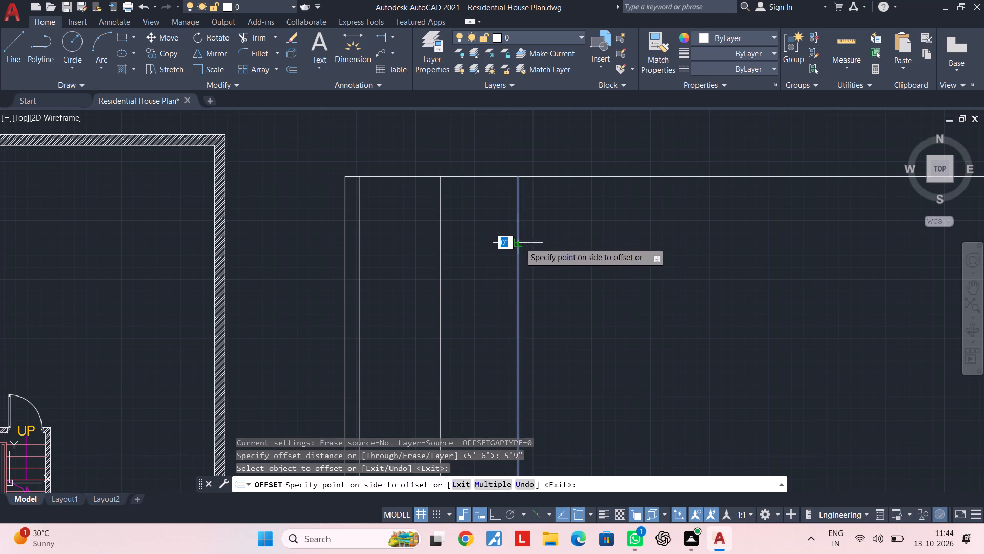
{"action": "left_click", "coordinate": [672, 240]}
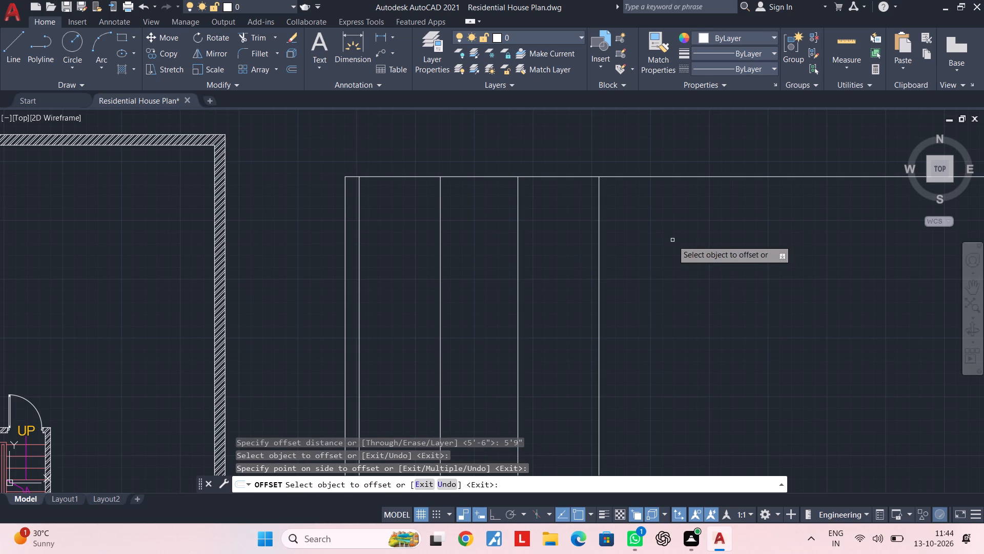
Trim the new outline's top horizontal line back to the easternmost vertical line.
{"action": "middle_click_drag", "start_coordinate": [648, 239], "coordinate": [599, 240]}
{"action": "key", "text": "Escape"}
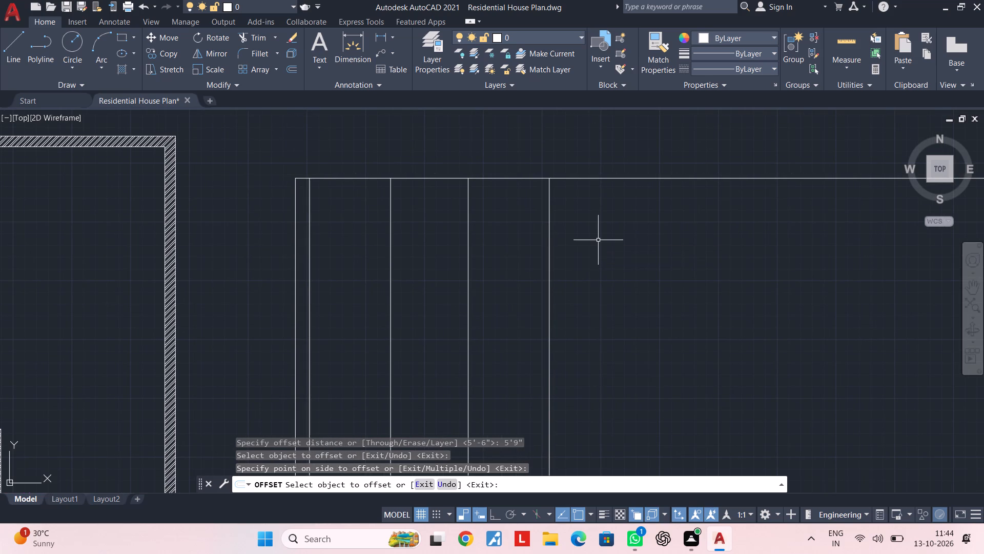
{"action": "key", "text": "Escape"}
{"action": "key", "text": "Escape"}
{"action": "key", "text": "Escape"}
{"action": "key", "text": "t"}
{"action": "type", "text": "R"}
{"action": "key", "text": "space"}
{"action": "left_click_drag", "start_coordinate": [608, 234], "coordinate": [610, 232]}
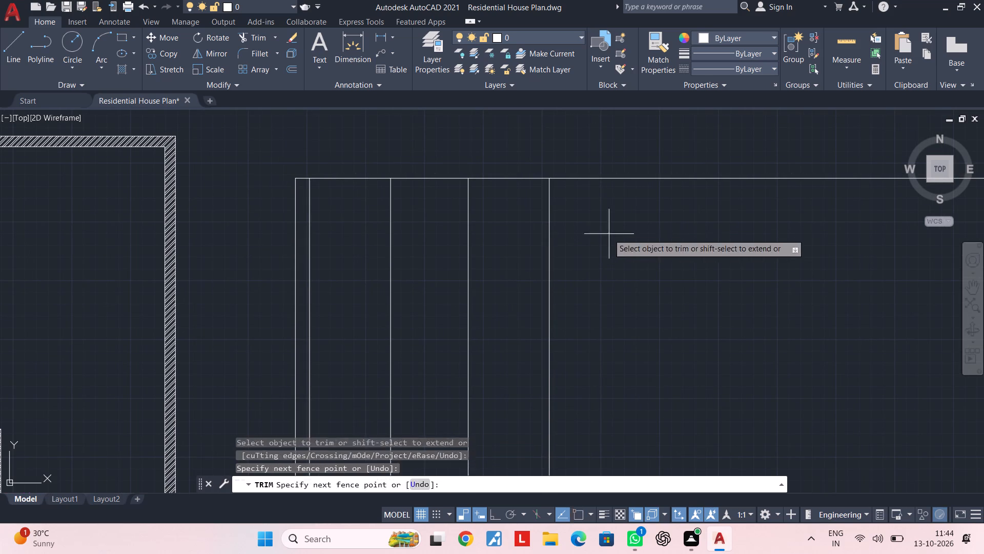
{"action": "left_click_drag", "start_coordinate": [610, 232], "coordinate": [611, 217]}
{"action": "left_click", "coordinate": [599, 163]}
{"action": "left_click", "coordinate": [598, 207]}
{"action": "key", "text": "Escape"}
{"action": "key", "text": "Escape"}
{"action": "key", "text": "Escape"}
Check the outline's overall width along the top line with a temporary linear dimension.
{"action": "left_click", "coordinate": [379, 37]}
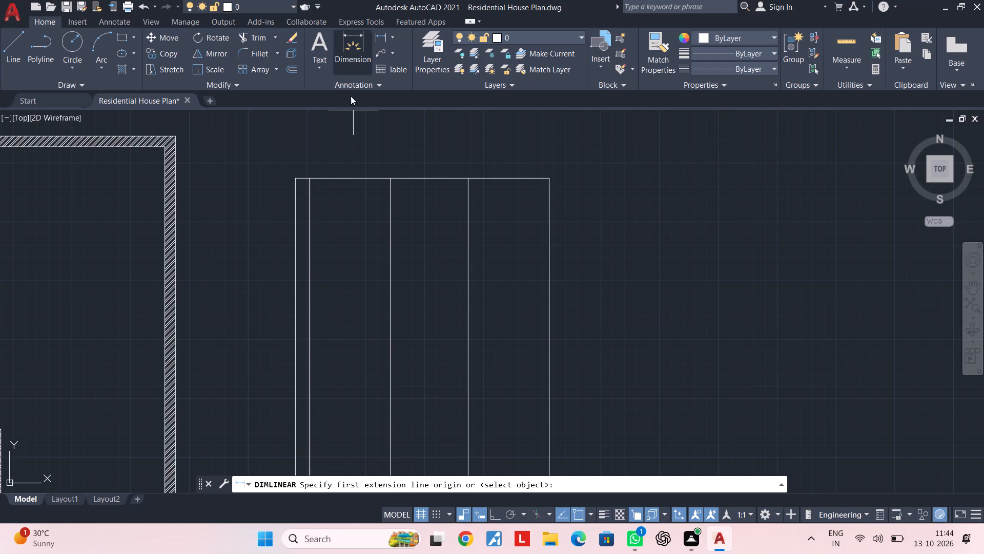
{"action": "left_click", "coordinate": [298, 179]}
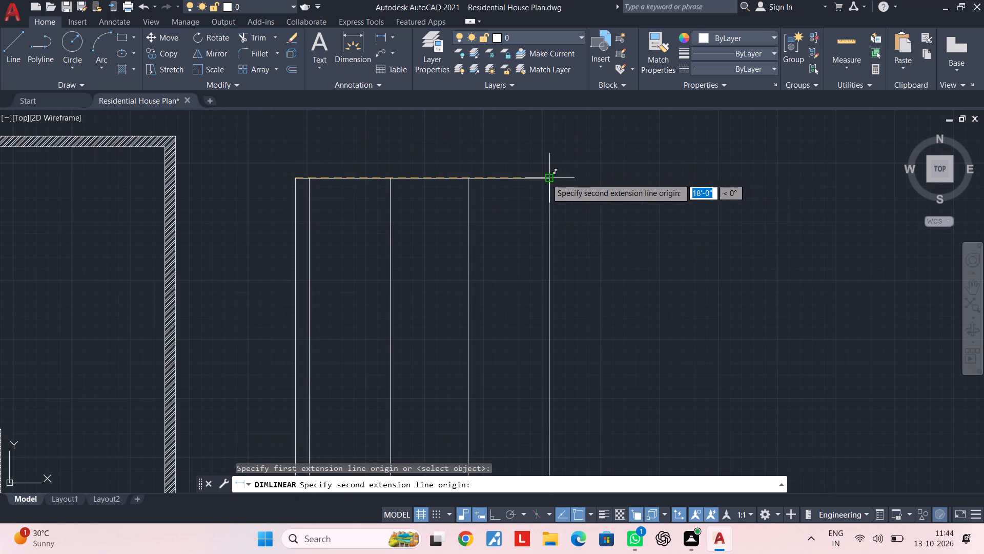
{"action": "left_click", "coordinate": [546, 179]}
{"action": "key", "text": "Escape"}
{"action": "scroll", "coordinate": [546, 168], "scroll_direction": "down", "scroll_amount": 1}
{"action": "middle_click_drag", "start_coordinate": [546, 168], "coordinate": [679, 171]}
{"action": "scroll", "coordinate": [683, 183], "scroll_direction": "up", "scroll_amount": 2}
{"action": "middle_click_drag", "start_coordinate": [668, 197], "coordinate": [722, 202]}
{"action": "key", "text": "Escape"}
{"action": "key", "text": "Escape"}
{"action": "key", "text": "Escape"}
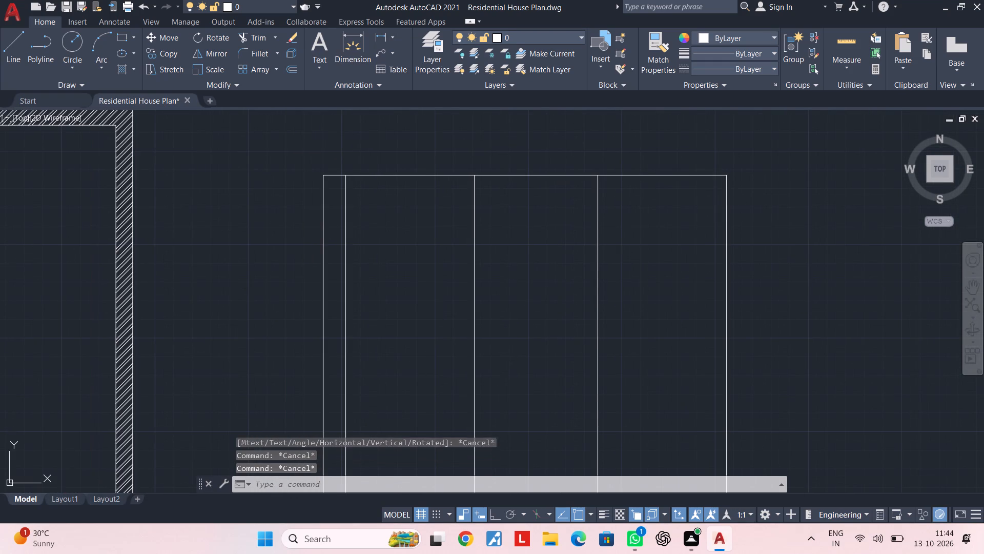
{"action": "key", "text": "Escape"}
{"action": "key", "text": "Escape"}
{"action": "key", "text": "Escape"}
{"action": "key", "text": "Escape"}
{"action": "key", "text": "Escape"}
{"action": "key", "text": "Escape"}
{"action": "key", "text": "Escape"}
{"action": "key", "text": "Escape"}
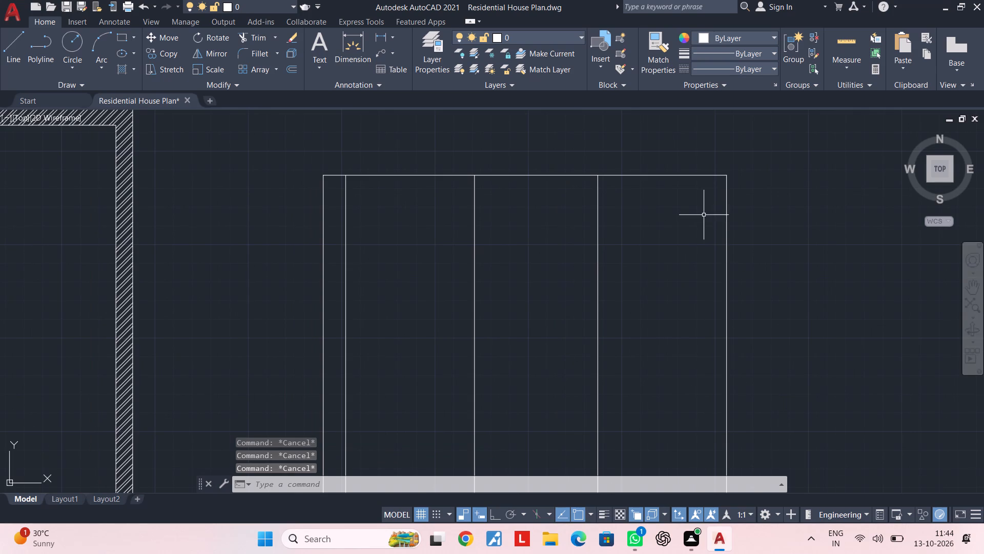
Offset the easternmost vertical line 6" to both its east and west sides.
{"action": "middle_click_drag", "start_coordinate": [704, 215], "coordinate": [659, 230]}
{"action": "key", "text": "Escape"}
{"action": "middle_click_drag", "start_coordinate": [665, 213], "coordinate": [634, 217]}
{"action": "key", "text": "Escape"}
{"action": "scroll", "coordinate": [644, 206], "scroll_direction": "up", "scroll_amount": 1}
{"action": "middle_click_drag", "start_coordinate": [644, 206], "coordinate": [632, 215]}
{"action": "scroll", "coordinate": [632, 215], "scroll_direction": "up", "scroll_amount": 1}
{"action": "key", "text": "Escape"}
{"action": "key", "text": "Escape"}
{"action": "key", "text": "Escape"}
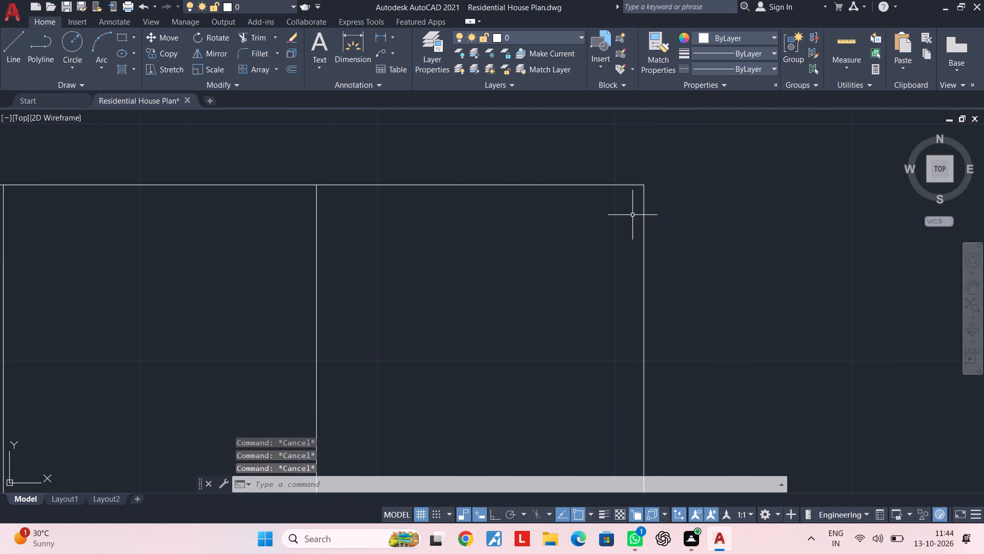
{"action": "key", "text": "Escape"}
{"action": "type", "text": "OF 6\""}
{"action": "key", "text": "Return"}
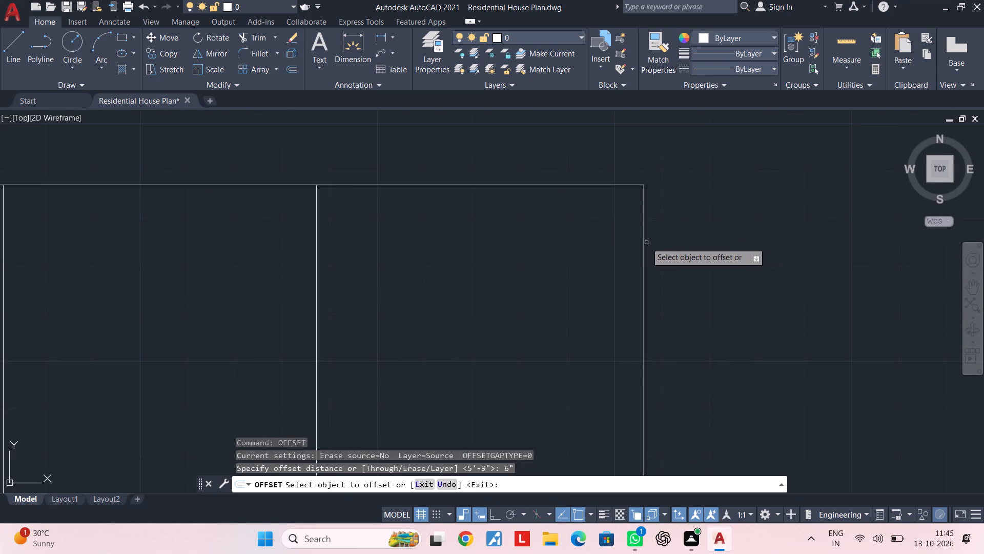
{"action": "left_click", "coordinate": [645, 243]}
{"action": "left_click", "coordinate": [724, 245]}
{"action": "left_click", "coordinate": [643, 255]}
{"action": "left_click", "coordinate": [604, 262]}
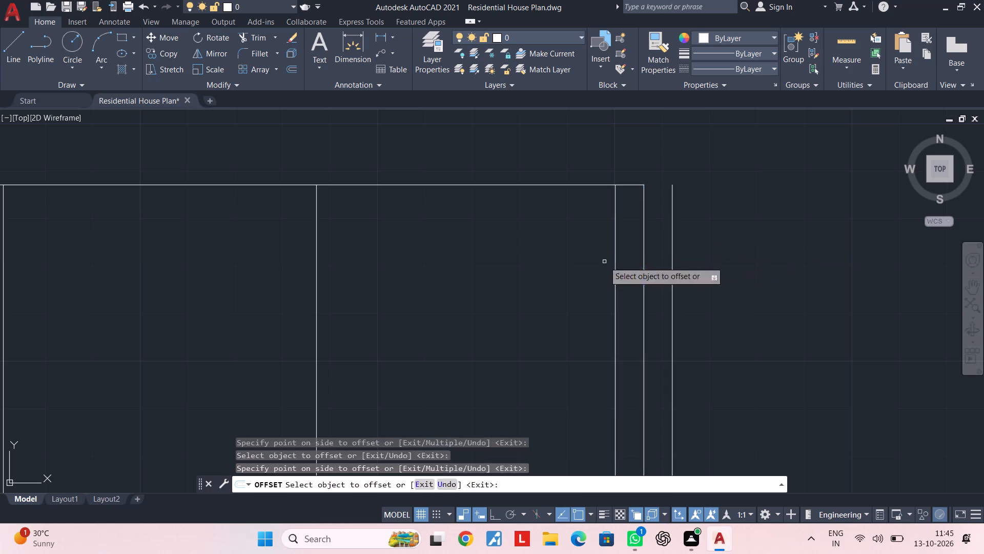
{"action": "key", "text": "Escape"}
{"action": "key", "text": "Escape"}
{"action": "key", "text": "Escape"}
Check the spacing between the two new offset lines with a temporary linear dimension.
{"action": "left_click", "coordinate": [378, 30]}
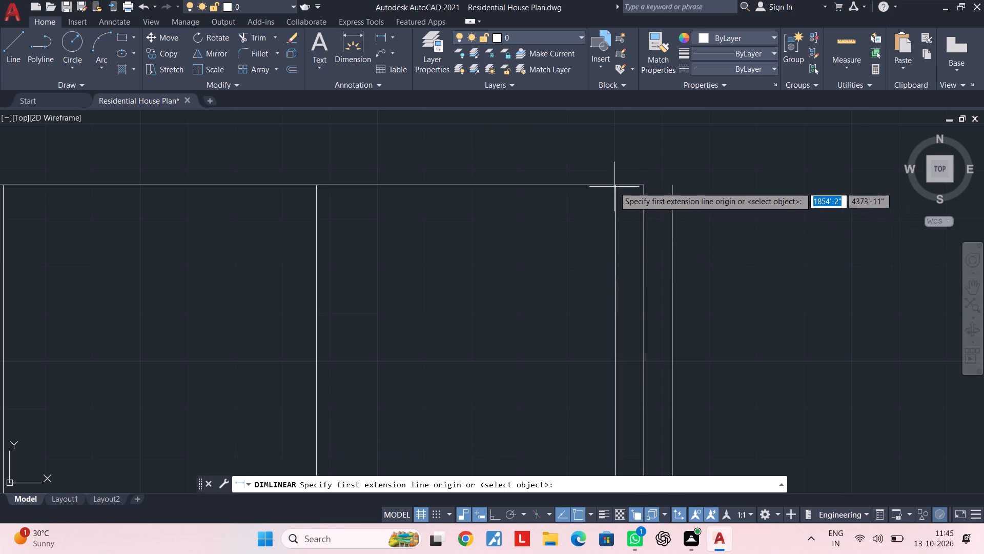
{"action": "left_click", "coordinate": [614, 187]}
{"action": "left_click", "coordinate": [672, 186]}
{"action": "key", "text": "Escape"}
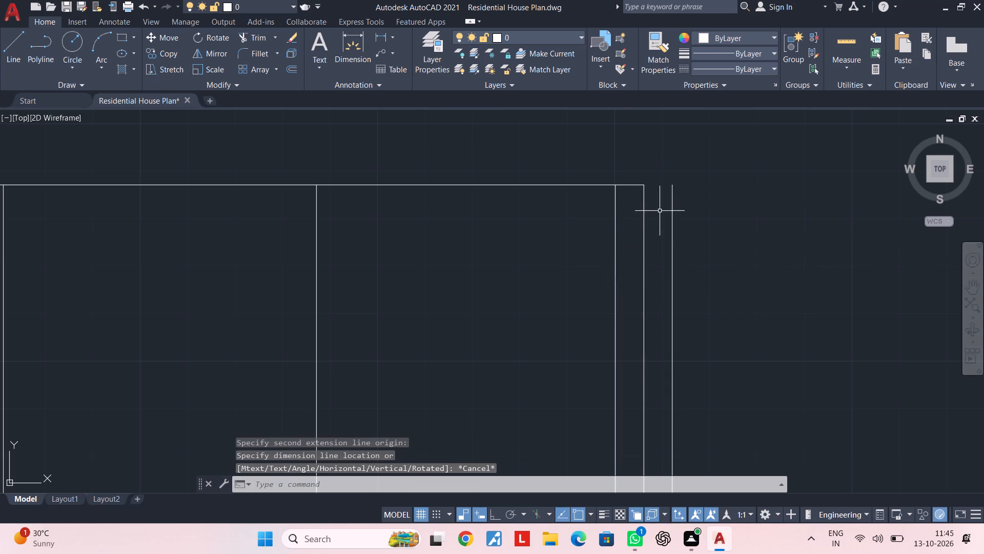
Delete the original vertical line between the two eastern offset lines.
{"action": "left_click", "coordinate": [659, 211]}
{"action": "left_click", "coordinate": [637, 222]}
{"action": "key", "text": "Delete"}
{"action": "key", "text": "Escape"}
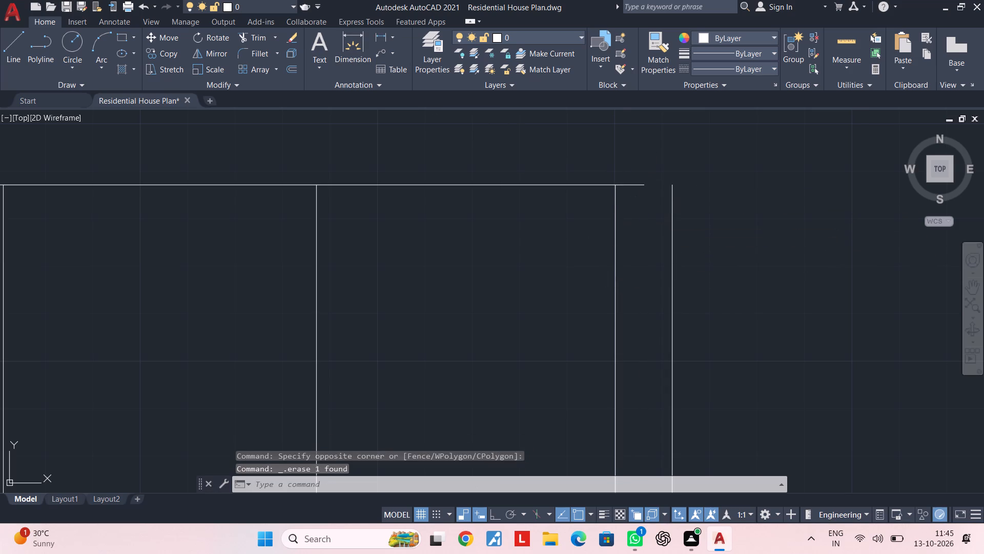
Extend the top horizontal line east to the new outermost vertical line.
{"action": "key", "text": "Escape"}
{"action": "type", "text": "EX"}
{"action": "key", "text": "space"}
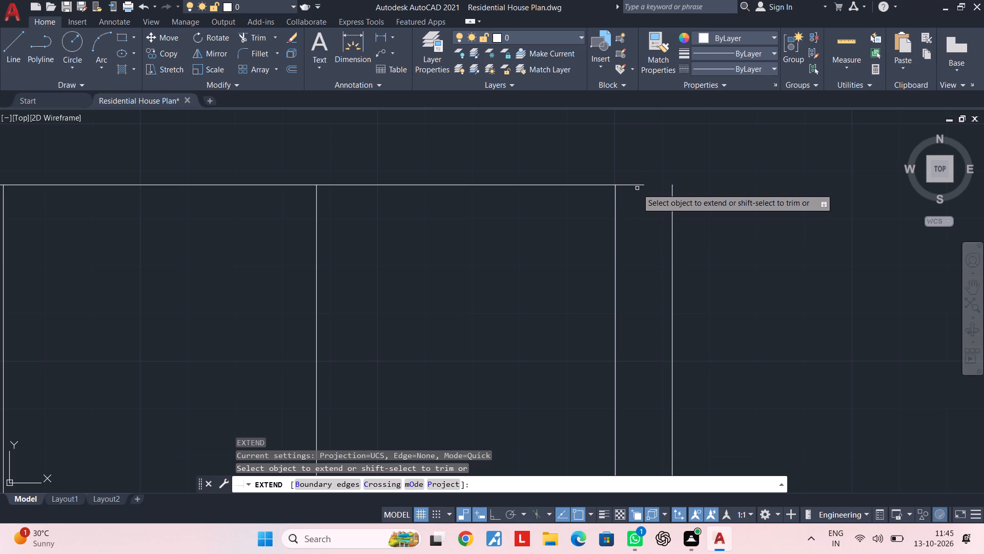
{"action": "left_click", "coordinate": [641, 185]}
{"action": "key", "text": "Escape"}
{"action": "scroll", "coordinate": [633, 211], "scroll_direction": "down", "scroll_amount": 3}
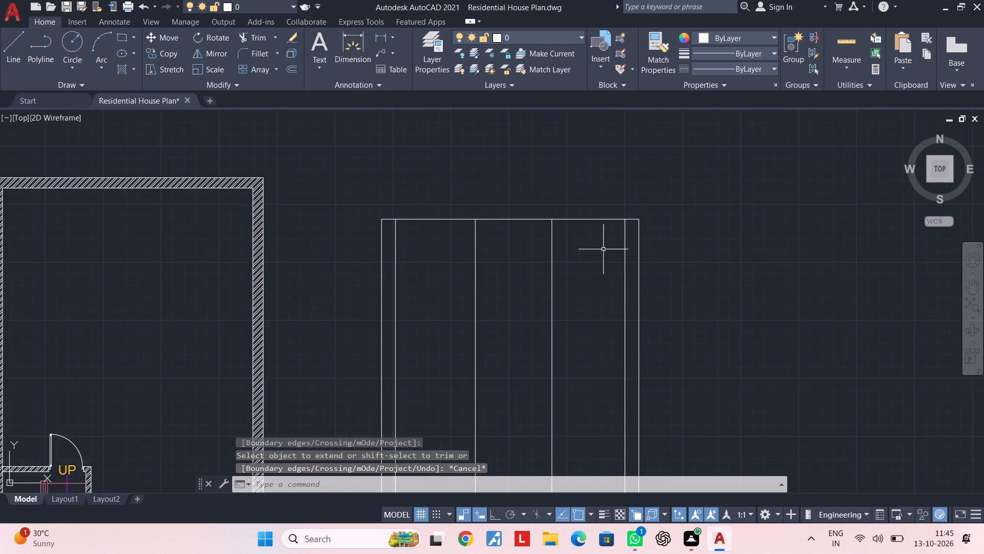
Check the extended outline's overall width with a temporary linear dimension.
{"action": "middle_click_drag", "start_coordinate": [598, 250], "coordinate": [670, 238]}
{"action": "middle_click_drag", "start_coordinate": [591, 246], "coordinate": [627, 233]}
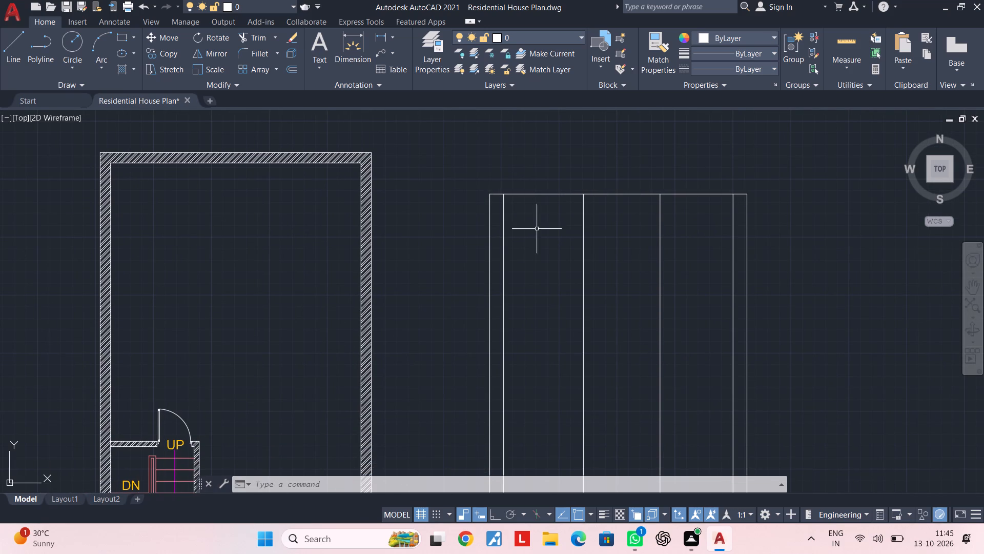
{"action": "left_click", "coordinate": [386, 36]}
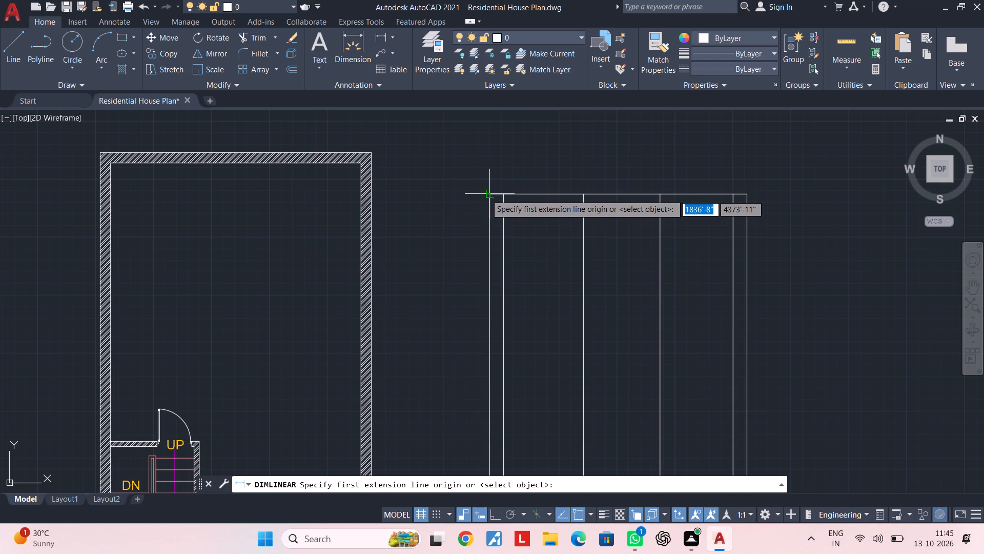
{"action": "left_click", "coordinate": [486, 194]}
{"action": "left_click", "coordinate": [748, 194]}
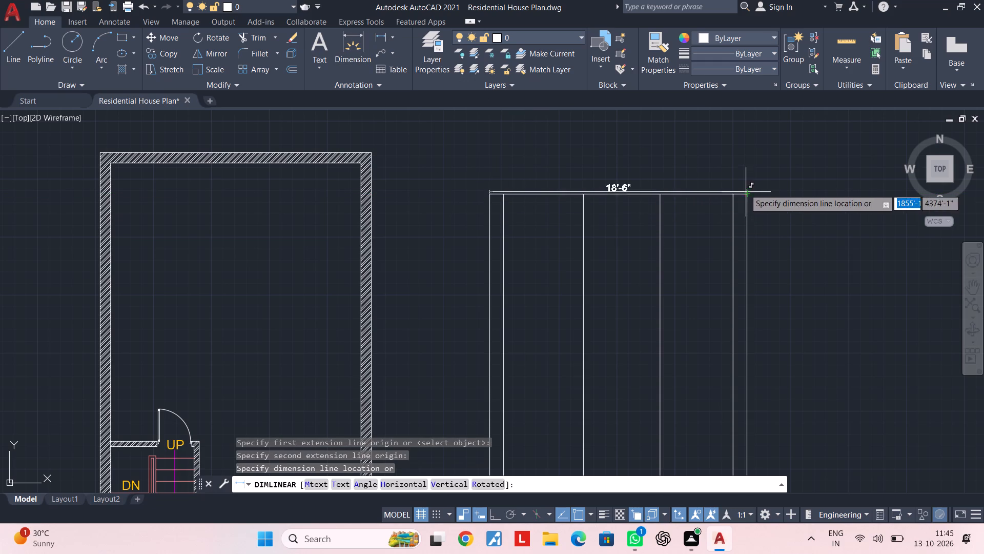
{"action": "key", "text": "Escape"}
{"action": "key", "text": "Escape"}
Check the width of the first bay east of the inner western line with a temporary linear dimension.
{"action": "middle_click_drag", "start_coordinate": [523, 222], "coordinate": [552, 218]}
{"action": "scroll", "coordinate": [538, 214], "scroll_direction": "up", "scroll_amount": 3}
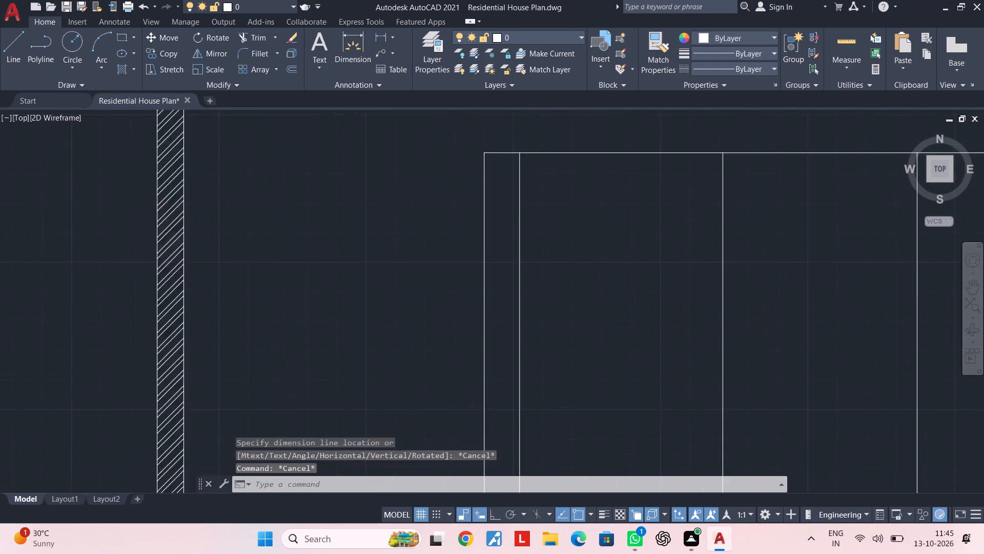
{"action": "middle_click_drag", "start_coordinate": [525, 208], "coordinate": [577, 197]}
{"action": "scroll", "coordinate": [578, 197], "scroll_direction": "down", "scroll_amount": 2}
{"action": "middle_click_drag", "start_coordinate": [578, 197], "coordinate": [581, 204]}
{"action": "key", "text": "Escape"}
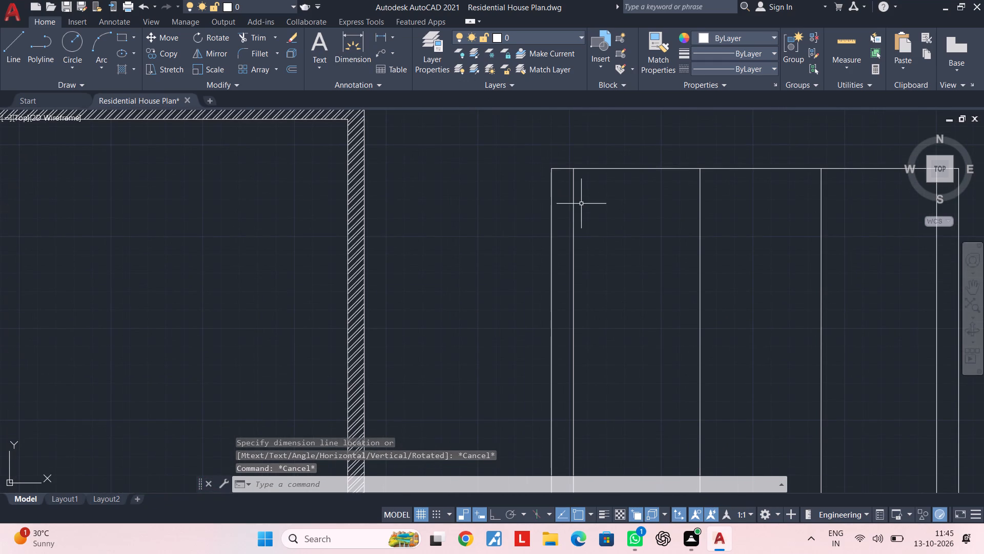
{"action": "key", "text": "Escape"}
{"action": "key", "text": "Escape"}
{"action": "key", "text": "Escape"}
{"action": "key", "text": "Escape"}
{"action": "left_click", "coordinate": [380, 36]}
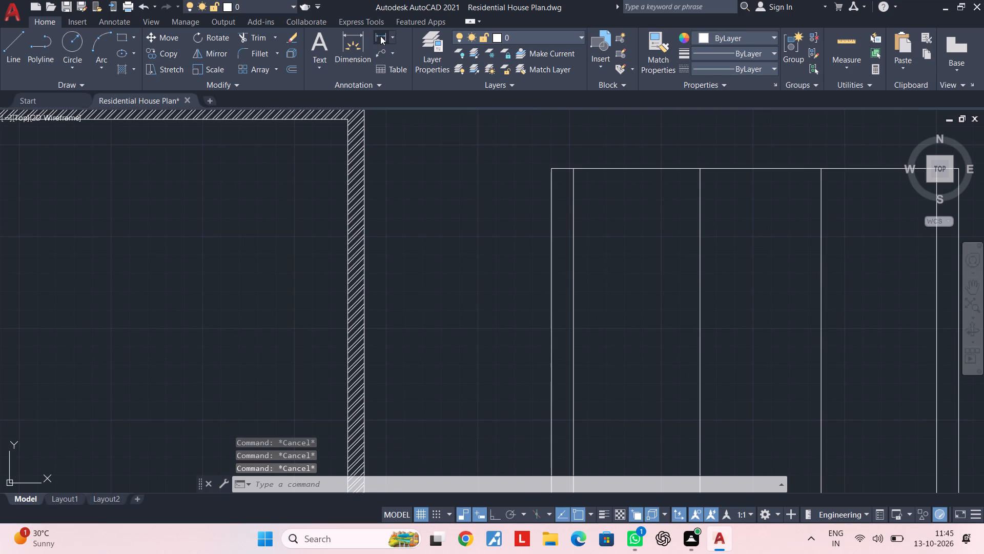
{"action": "left_click", "coordinate": [572, 167]}
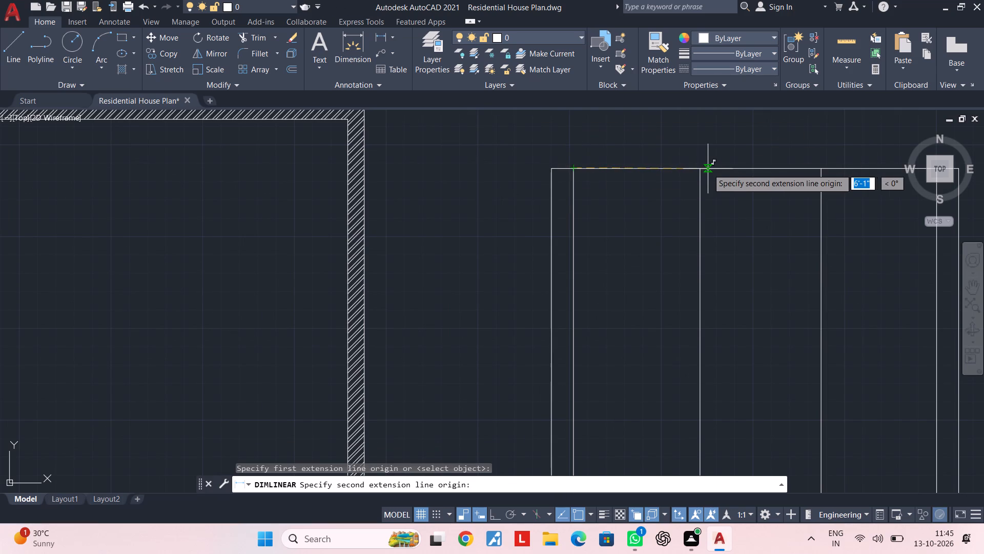
{"action": "left_click", "coordinate": [699, 169]}
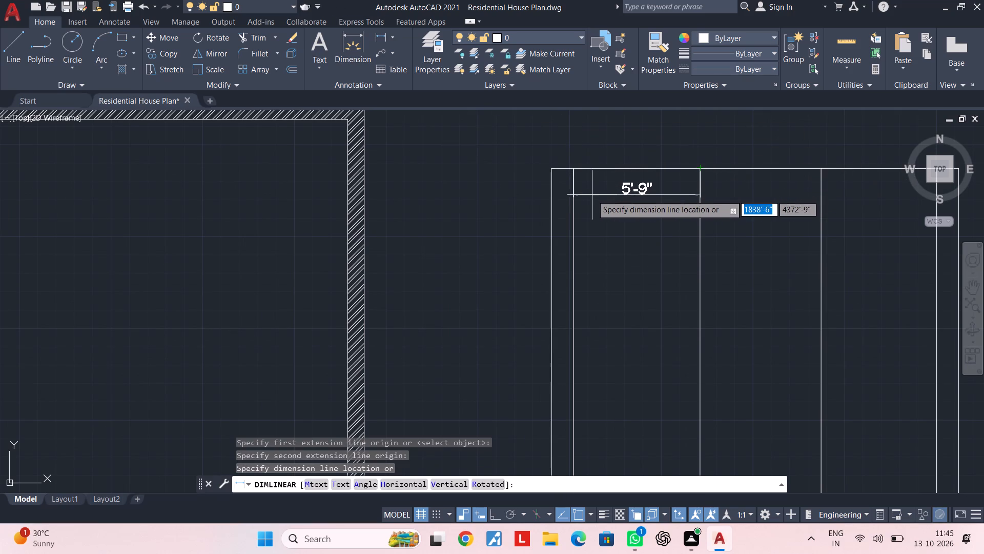
{"action": "scroll", "coordinate": [568, 184], "scroll_direction": "up", "scroll_amount": 2}
{"action": "key", "text": "Escape"}
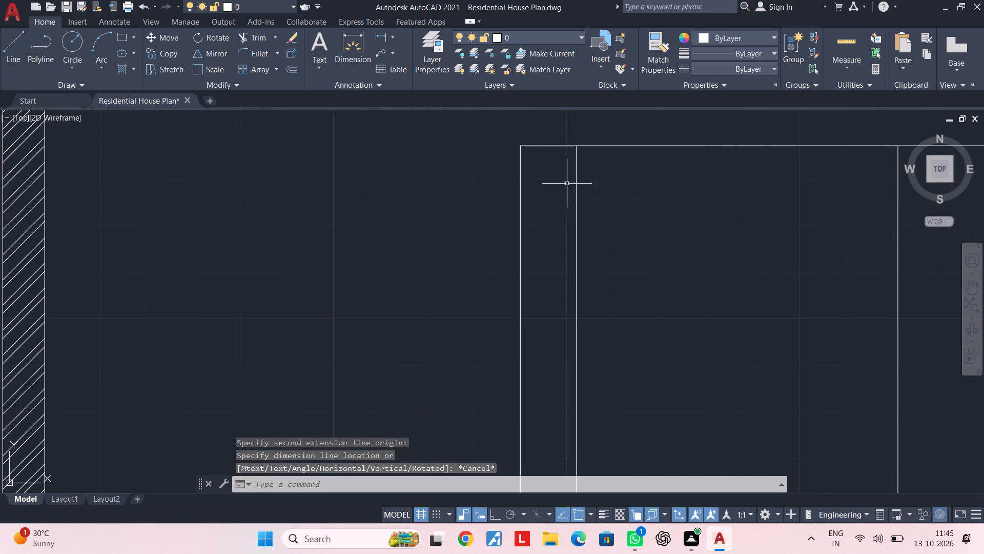
{"action": "key", "text": "Escape"}
Delete the outline's westernmost vertical line.
{"action": "middle_click_drag", "start_coordinate": [555, 192], "coordinate": [538, 196]}
{"action": "left_click", "coordinate": [522, 196]}
{"action": "left_click", "coordinate": [467, 199]}
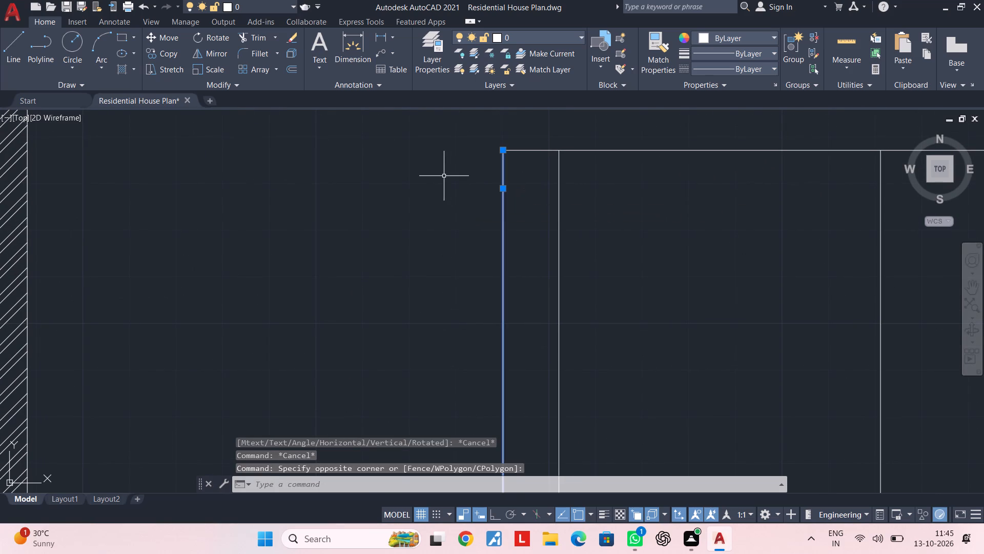
{"action": "key", "text": "Delete"}
{"action": "key", "text": "Escape"}
{"action": "key", "text": "Escape"}
Offset the remaining westernmost vertical line 6" to both its west and east sides.
{"action": "type", "text": "OF 6\""}
{"action": "key", "text": "Return"}
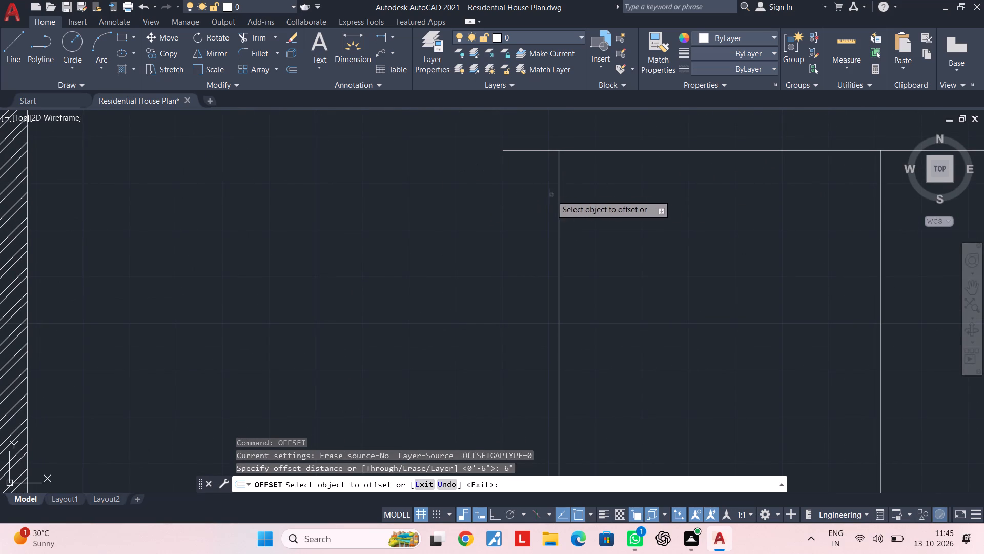
{"action": "left_click", "coordinate": [559, 195]}
{"action": "left_click", "coordinate": [506, 202]}
{"action": "left_click", "coordinate": [561, 201]}
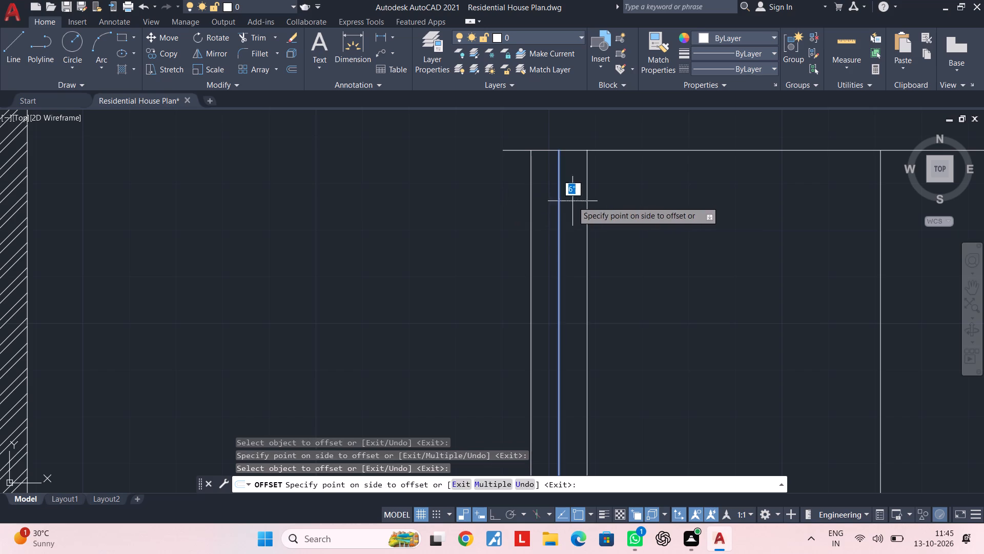
{"action": "left_click", "coordinate": [613, 200]}
{"action": "key", "text": "Escape"}
{"action": "key", "text": "Escape"}
Trim the top line's western overhang and remove the original vertical line between the two western offsets.
{"action": "key", "text": "t"}
{"action": "key", "text": "r"}
{"action": "key", "text": "space"}
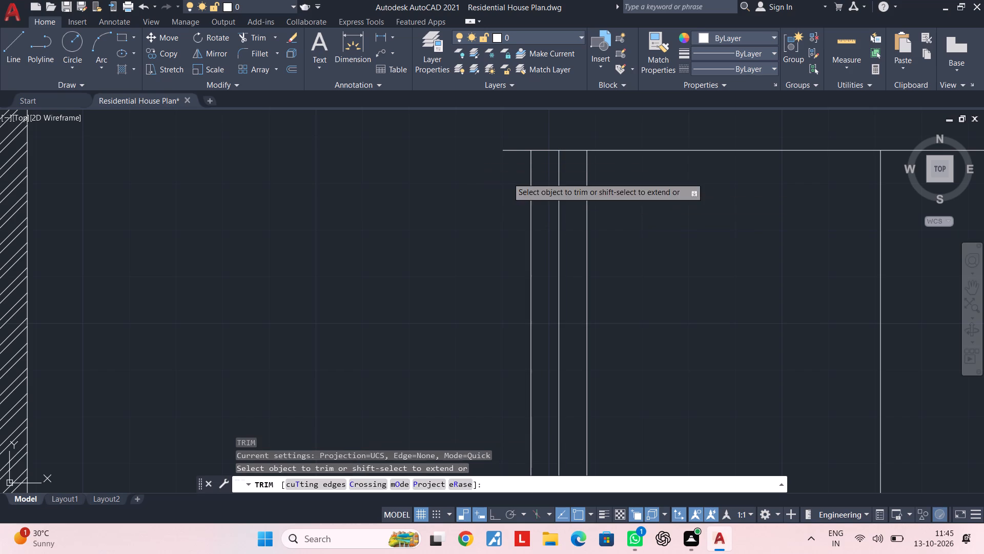
{"action": "left_click", "coordinate": [507, 177]}
{"action": "left_click", "coordinate": [506, 136]}
{"action": "left_click", "coordinate": [559, 192]}
{"action": "key", "text": "Escape"}
{"action": "scroll", "coordinate": [647, 215], "scroll_direction": "down", "scroll_amount": 3}
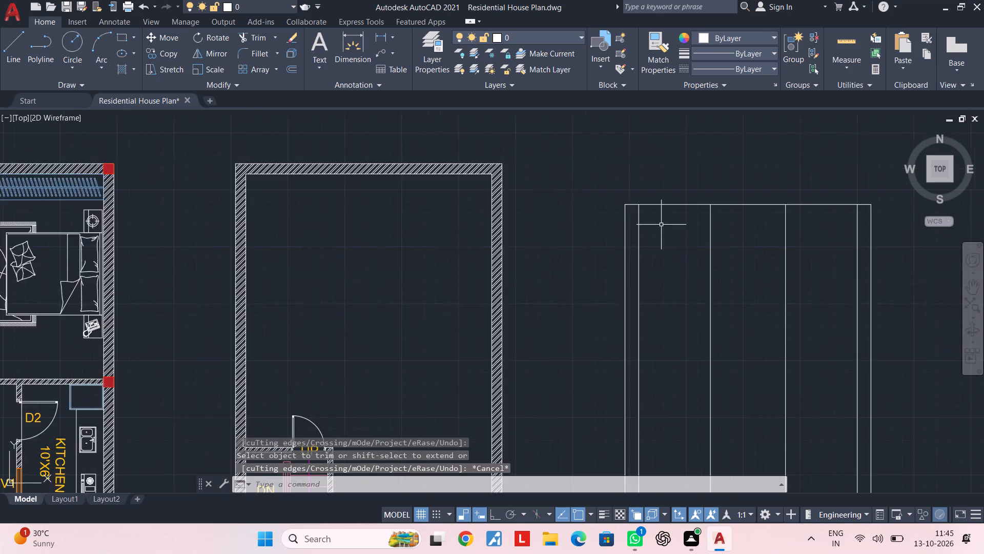
Offset the outline's top horizontal line 1' downward.
{"action": "middle_click_drag", "start_coordinate": [662, 225], "coordinate": [579, 199]}
{"action": "key", "text": "Escape"}
{"action": "key", "text": "Escape"}
{"action": "middle_click_drag", "start_coordinate": [627, 224], "coordinate": [531, 203]}
{"action": "key", "text": "Escape"}
{"action": "middle_click_drag", "start_coordinate": [532, 205], "coordinate": [536, 188]}
{"action": "key", "text": "Escape"}
{"action": "key", "text": "Escape"}
{"action": "key", "text": "Escape"}
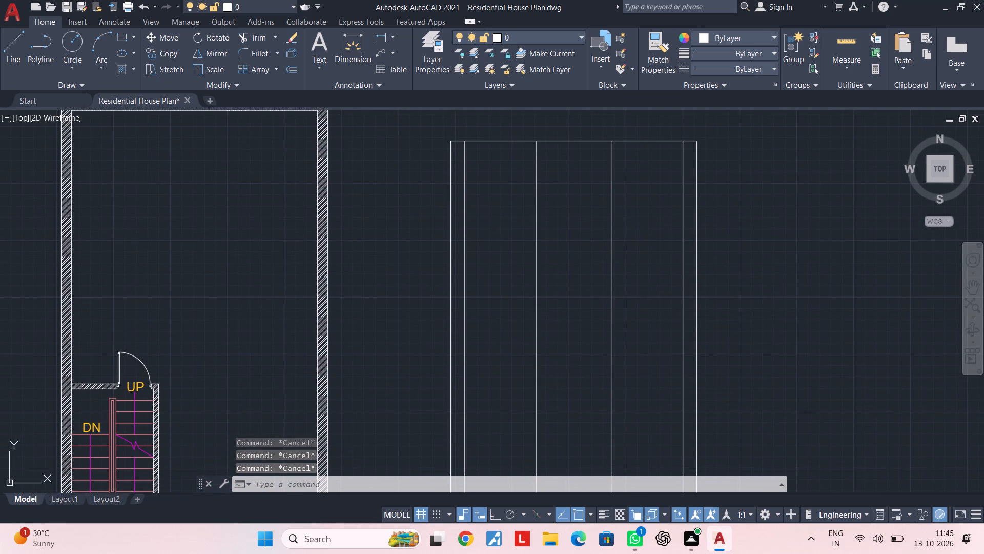
{"action": "key", "text": "Escape"}
{"action": "key", "text": "Escape"}
{"action": "type", "text": "OF"}
{"action": "key", "text": "space"}
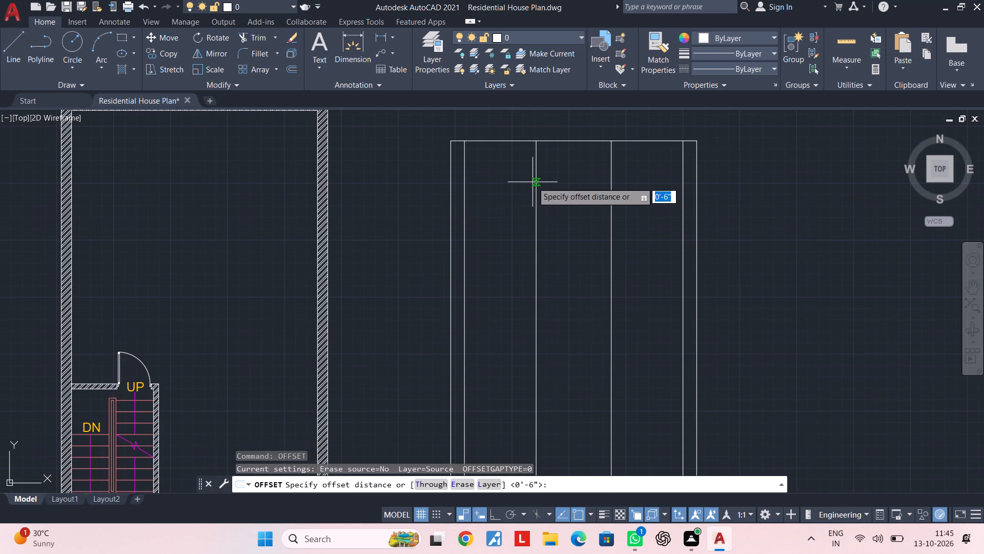
{"action": "type", "text": "1'"}
{"action": "key", "text": "Return"}
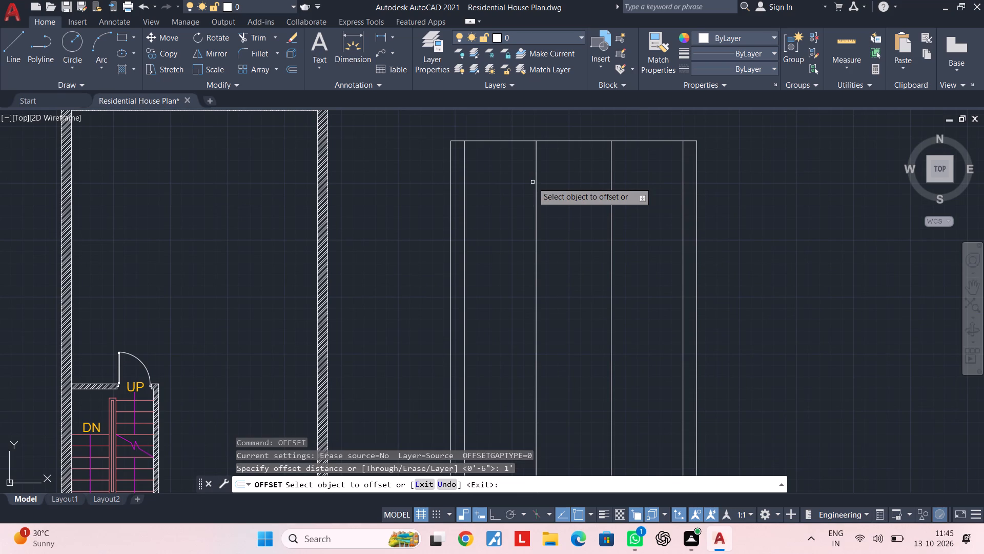
{"action": "left_click", "coordinate": [555, 140]}
{"action": "left_click", "coordinate": [558, 173]}
{"action": "key", "text": "Escape"}
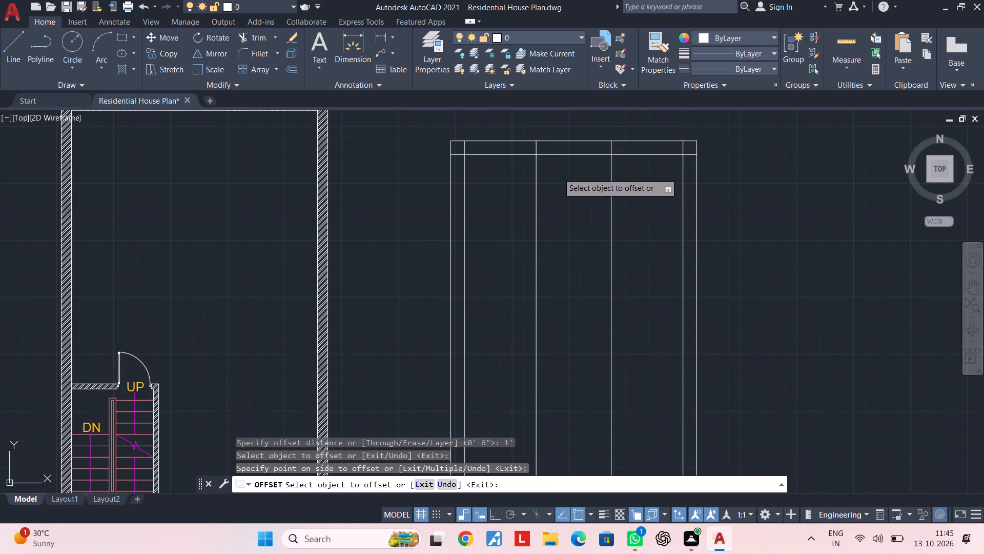
{"action": "key", "text": "Escape"}
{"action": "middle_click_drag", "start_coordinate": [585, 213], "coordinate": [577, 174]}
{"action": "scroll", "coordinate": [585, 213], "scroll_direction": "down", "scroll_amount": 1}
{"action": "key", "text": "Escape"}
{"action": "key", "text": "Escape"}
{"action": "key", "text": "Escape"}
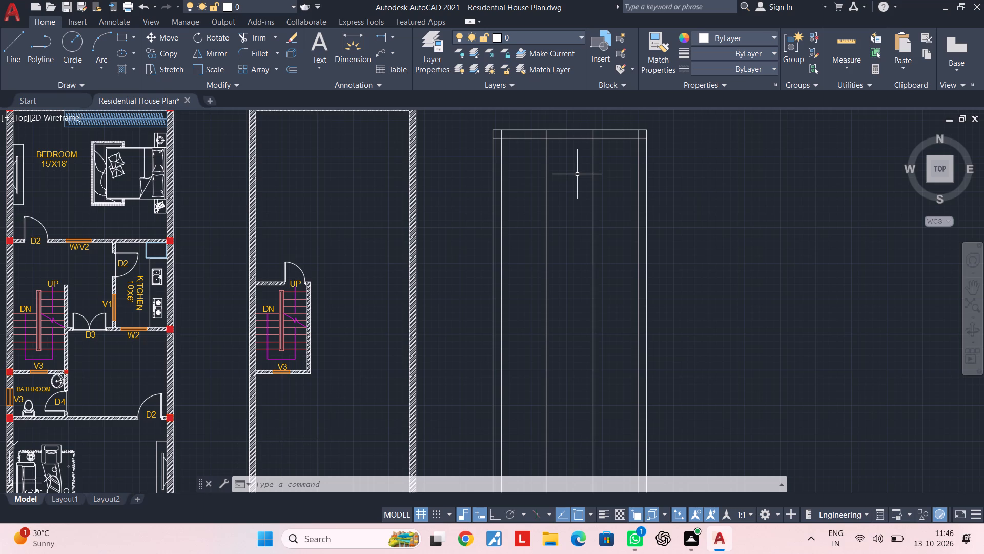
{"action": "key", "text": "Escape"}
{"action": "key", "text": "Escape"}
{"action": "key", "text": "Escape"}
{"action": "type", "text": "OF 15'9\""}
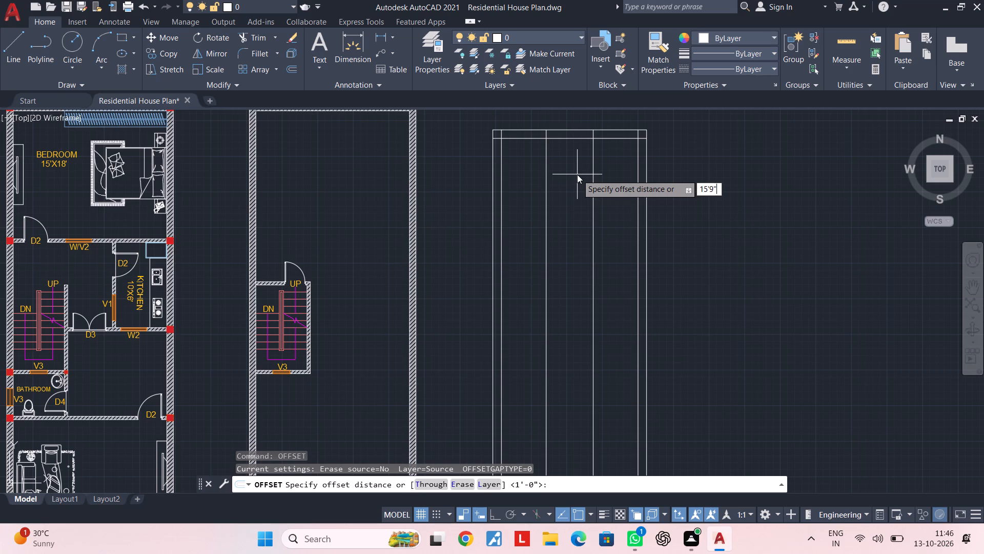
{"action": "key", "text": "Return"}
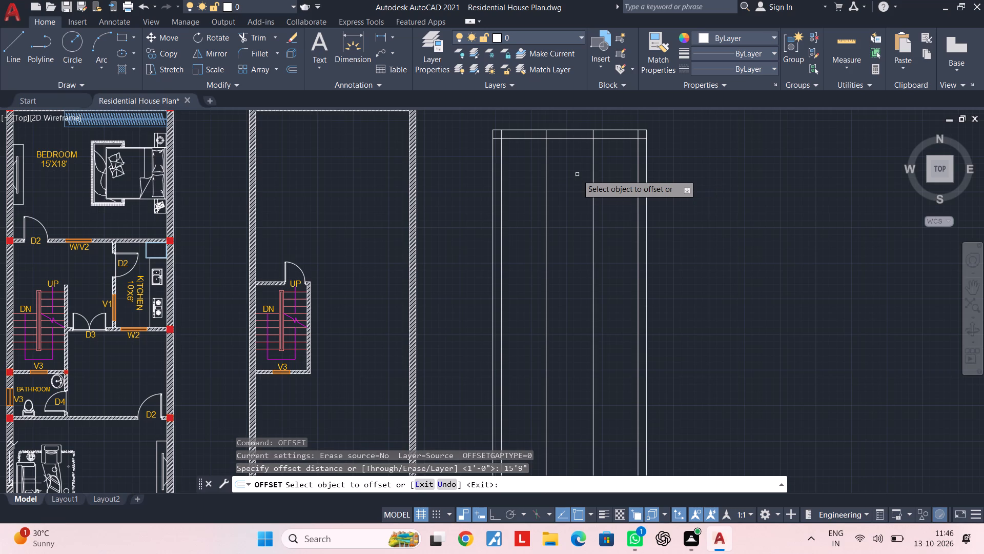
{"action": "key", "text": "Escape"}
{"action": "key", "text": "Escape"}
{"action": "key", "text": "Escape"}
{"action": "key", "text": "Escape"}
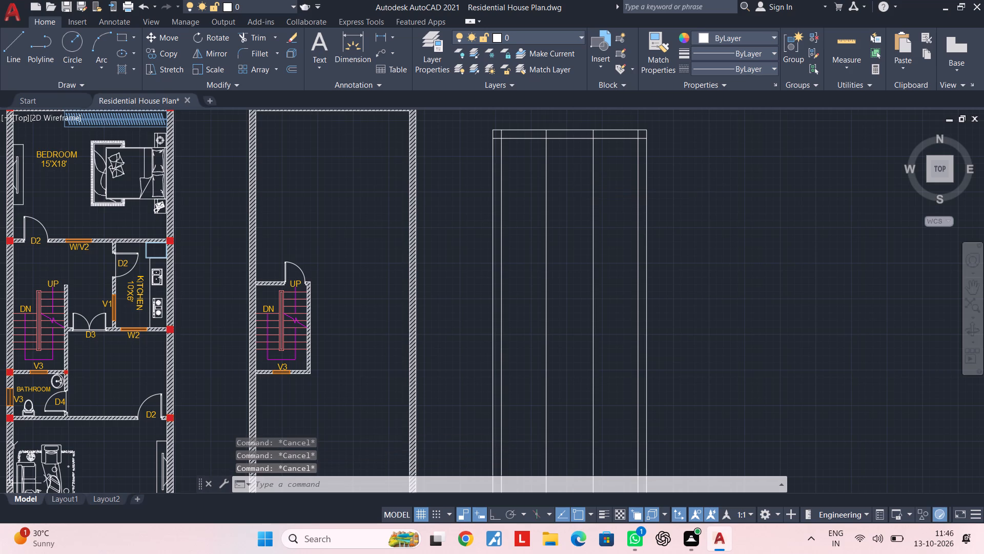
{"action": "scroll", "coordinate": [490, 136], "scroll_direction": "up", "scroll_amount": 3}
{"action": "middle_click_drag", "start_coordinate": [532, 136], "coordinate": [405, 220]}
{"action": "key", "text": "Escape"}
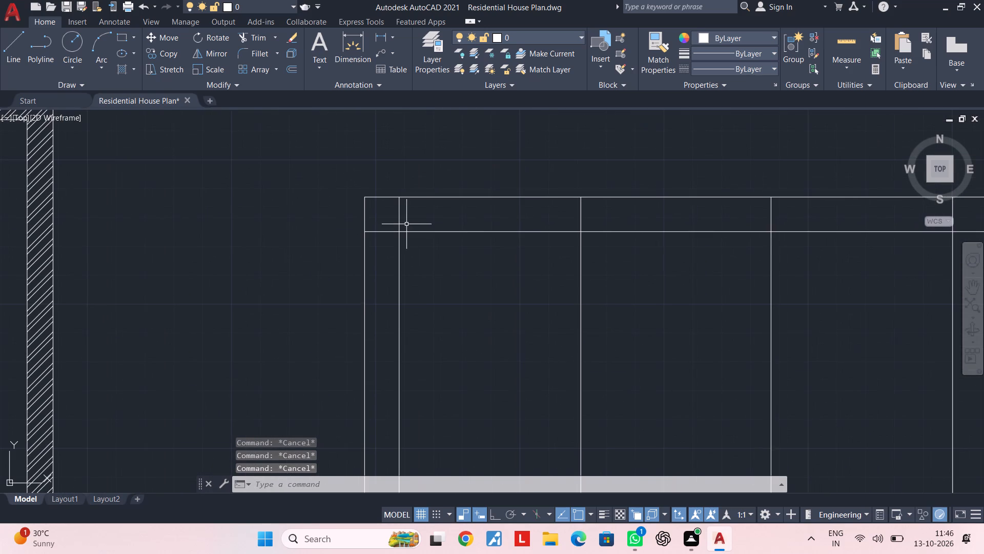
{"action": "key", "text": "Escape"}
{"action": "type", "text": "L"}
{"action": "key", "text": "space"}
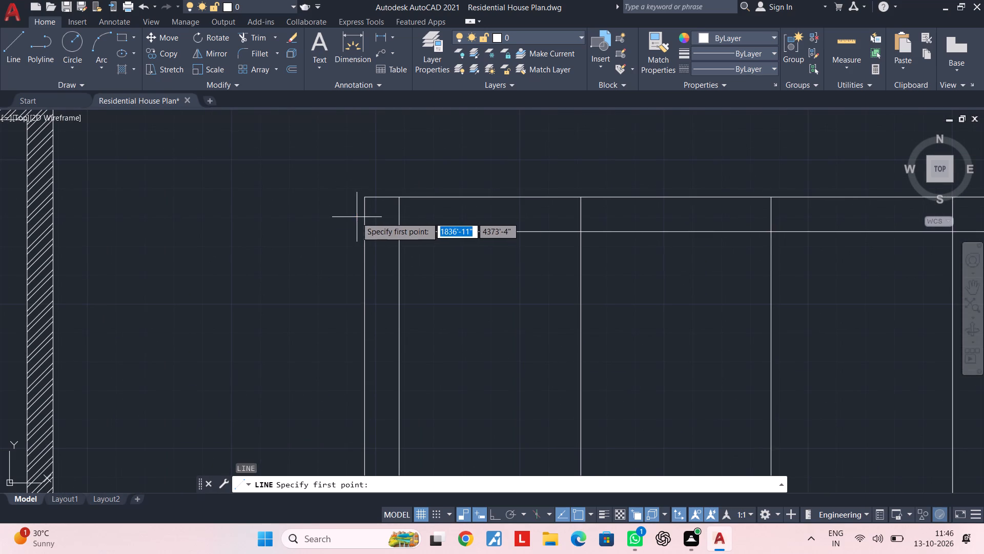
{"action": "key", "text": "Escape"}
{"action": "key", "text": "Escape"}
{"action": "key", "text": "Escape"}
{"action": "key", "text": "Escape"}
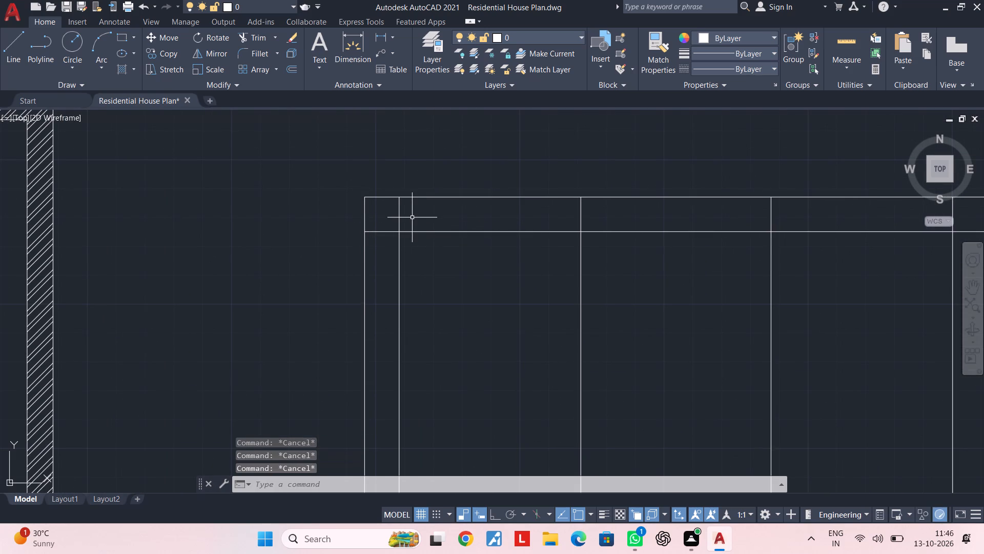
Offset the lower of the fourth layout's two top horizontal lines 6" upward.
{"action": "type", "text": "OF 6\""}
{"action": "key", "text": "Return"}
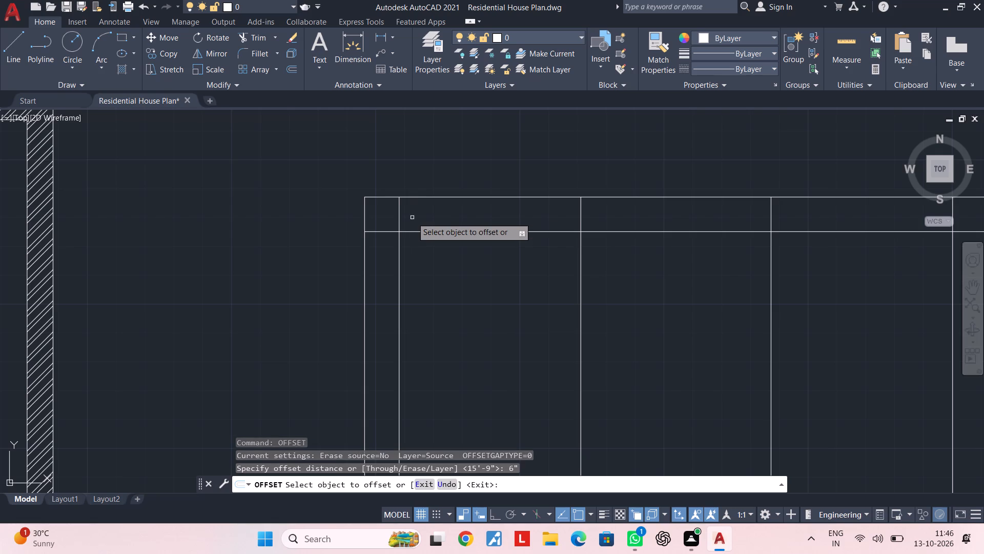
{"action": "scroll", "coordinate": [523, 223], "scroll_direction": "up", "scroll_amount": 2}
{"action": "left_click", "coordinate": [510, 241]}
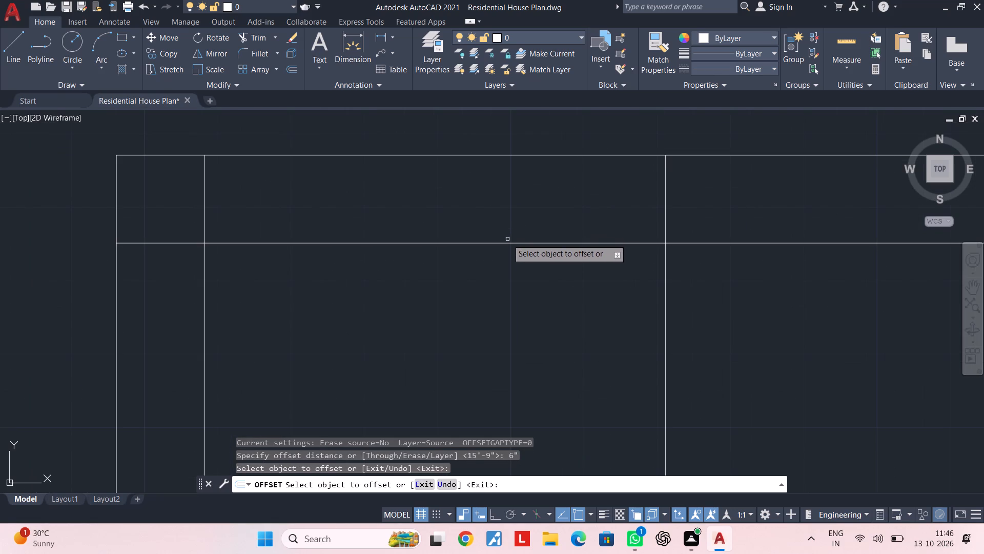
{"action": "left_click", "coordinate": [507, 243]}
{"action": "left_click", "coordinate": [508, 216]}
{"action": "scroll", "coordinate": [456, 223], "scroll_direction": "down", "scroll_amount": 4}
{"action": "middle_click_drag", "start_coordinate": [458, 226], "coordinate": [479, 199]}
{"action": "key", "text": "Escape"}
{"action": "key", "text": "Escape"}
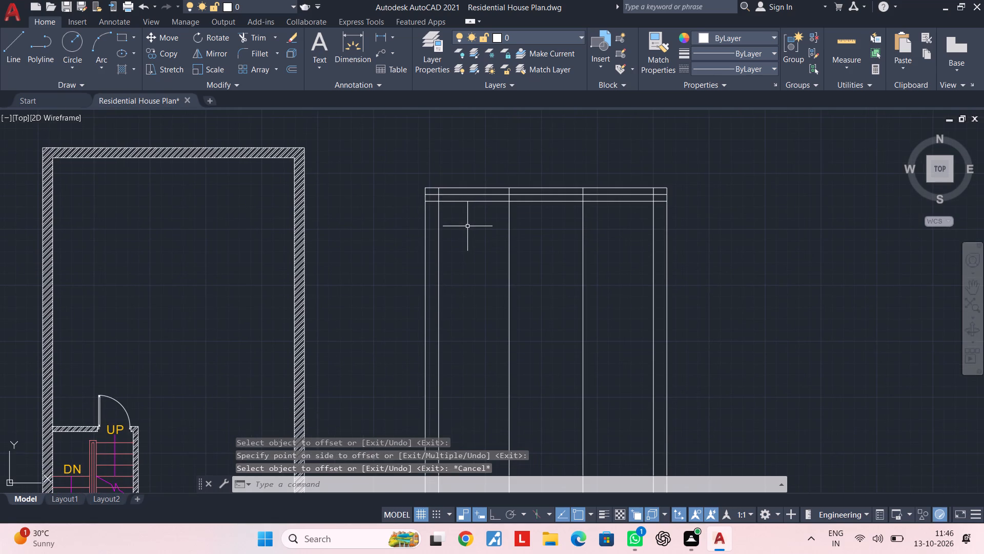
{"action": "key", "text": "Escape"}
{"action": "key", "text": "Escape"}
{"action": "key", "text": "Escape"}
{"action": "key", "text": "Escape"}
{"action": "key", "text": "Escape"}
{"action": "key", "text": "Escape"}
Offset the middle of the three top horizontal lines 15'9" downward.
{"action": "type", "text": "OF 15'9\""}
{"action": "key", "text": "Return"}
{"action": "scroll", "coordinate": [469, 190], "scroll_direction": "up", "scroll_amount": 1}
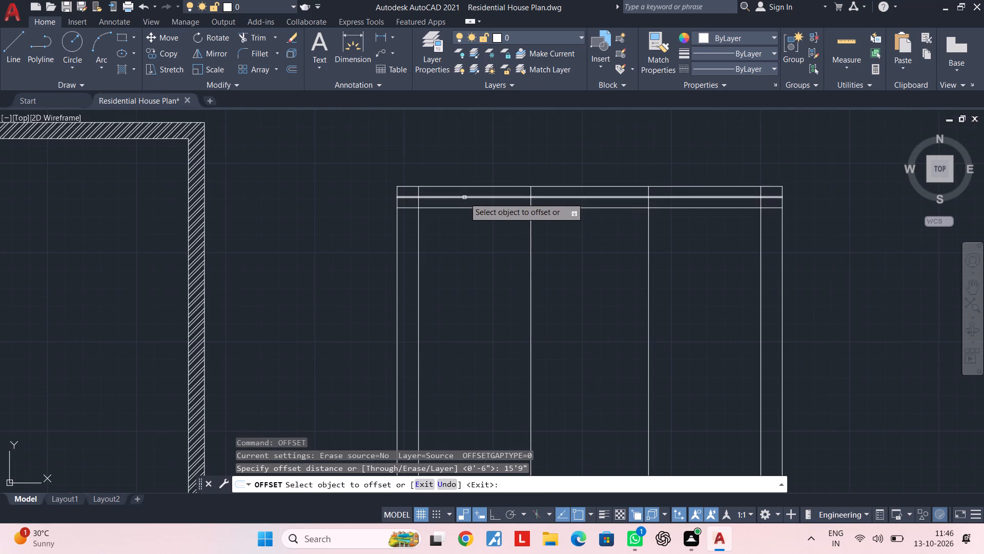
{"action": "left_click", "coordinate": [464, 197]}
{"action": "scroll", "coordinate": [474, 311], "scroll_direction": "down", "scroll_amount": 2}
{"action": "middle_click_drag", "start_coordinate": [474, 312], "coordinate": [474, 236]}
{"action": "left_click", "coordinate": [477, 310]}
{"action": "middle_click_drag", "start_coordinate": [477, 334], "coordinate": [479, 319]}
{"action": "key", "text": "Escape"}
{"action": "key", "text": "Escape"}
Change the colour of the middle top horizontal line to yellow 244,238,81.
{"action": "scroll", "coordinate": [505, 180], "scroll_direction": "up", "scroll_amount": 3}
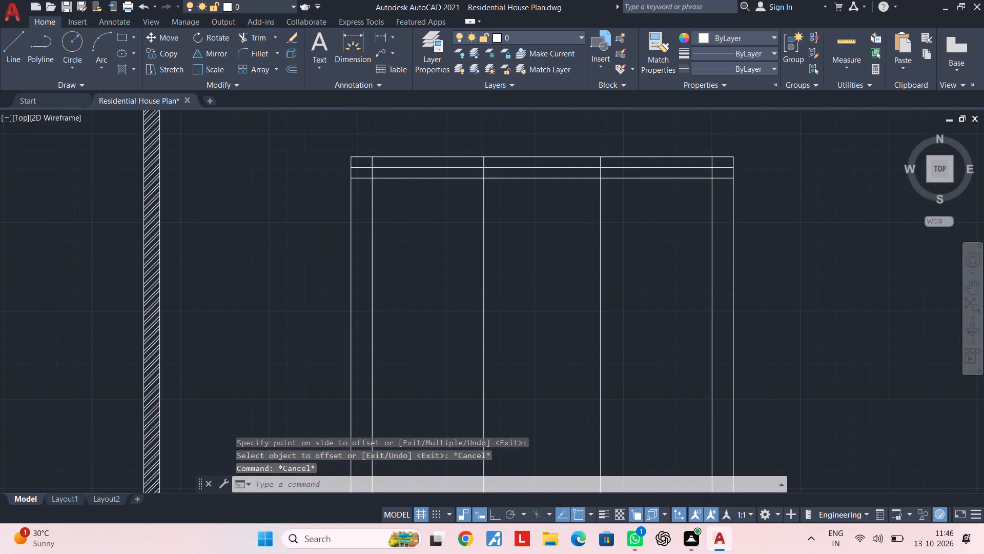
{"action": "middle_click_drag", "start_coordinate": [505, 181], "coordinate": [498, 205]}
{"action": "key", "text": "Escape"}
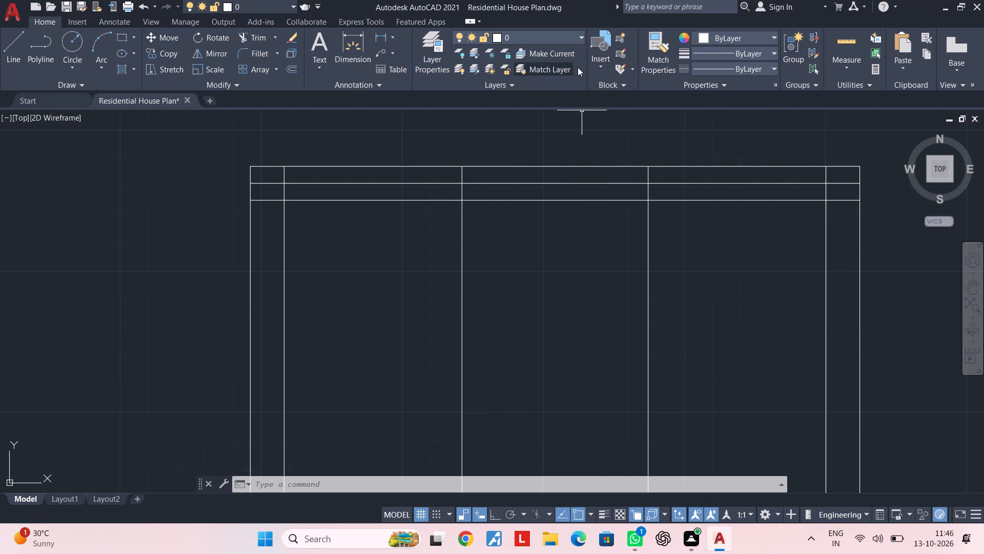
{"action": "scroll", "coordinate": [540, 183], "scroll_direction": "up", "scroll_amount": 2}
{"action": "left_click", "coordinate": [543, 193]}
{"action": "left_click", "coordinate": [527, 169]}
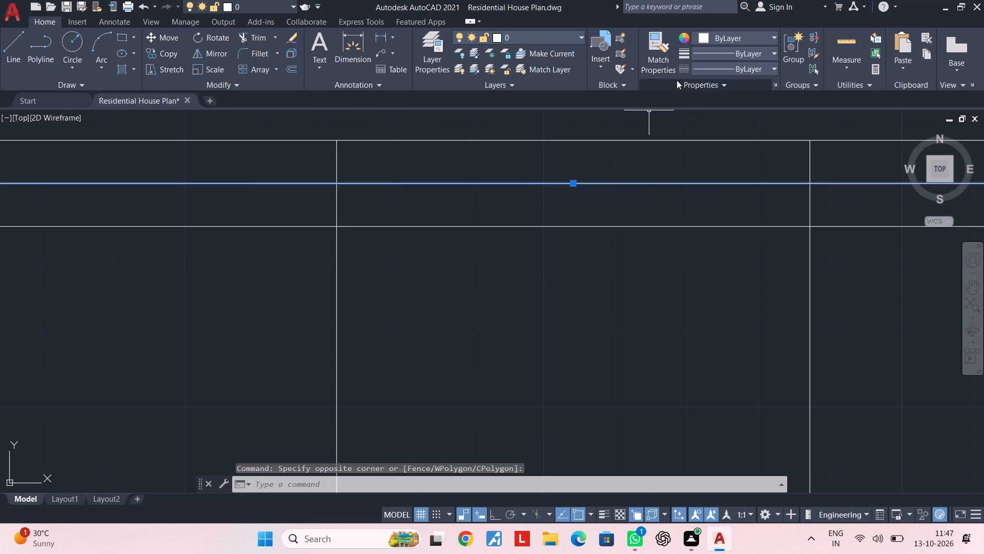
{"action": "left_click", "coordinate": [727, 35]}
{"action": "left_click", "coordinate": [714, 114]}
{"action": "key", "text": "Escape"}
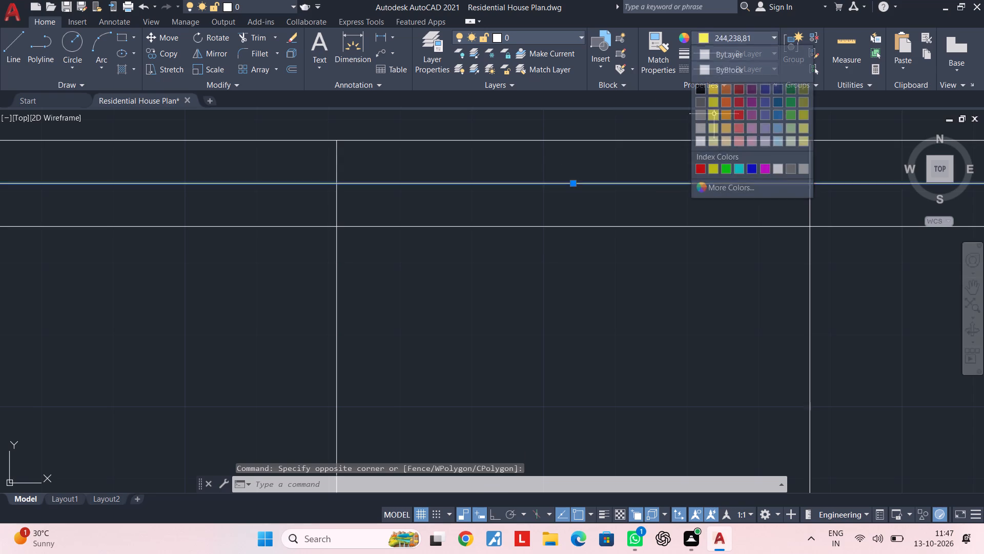
{"action": "scroll", "coordinate": [684, 177], "scroll_direction": "down", "scroll_amount": 3}
{"action": "key", "text": "Escape"}
{"action": "key", "text": "Escape"}
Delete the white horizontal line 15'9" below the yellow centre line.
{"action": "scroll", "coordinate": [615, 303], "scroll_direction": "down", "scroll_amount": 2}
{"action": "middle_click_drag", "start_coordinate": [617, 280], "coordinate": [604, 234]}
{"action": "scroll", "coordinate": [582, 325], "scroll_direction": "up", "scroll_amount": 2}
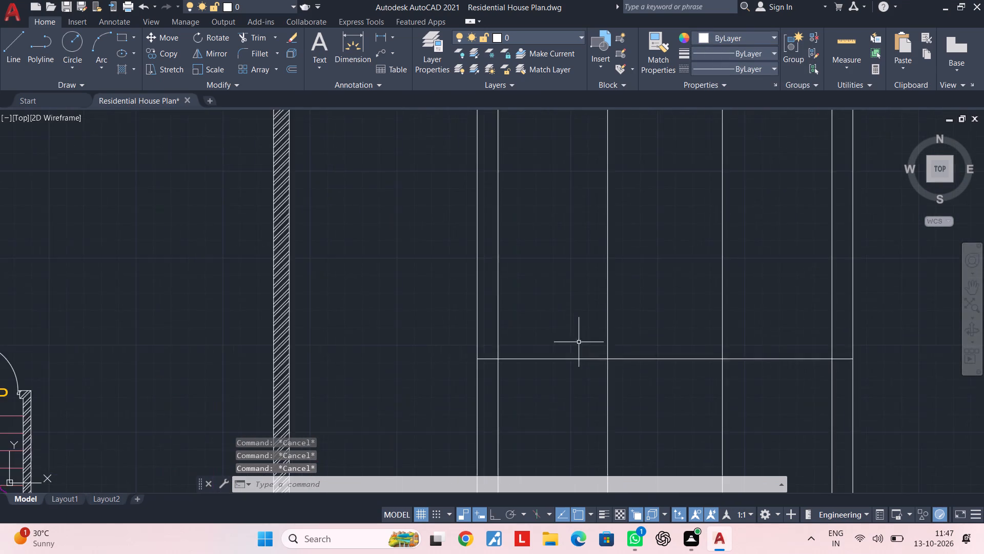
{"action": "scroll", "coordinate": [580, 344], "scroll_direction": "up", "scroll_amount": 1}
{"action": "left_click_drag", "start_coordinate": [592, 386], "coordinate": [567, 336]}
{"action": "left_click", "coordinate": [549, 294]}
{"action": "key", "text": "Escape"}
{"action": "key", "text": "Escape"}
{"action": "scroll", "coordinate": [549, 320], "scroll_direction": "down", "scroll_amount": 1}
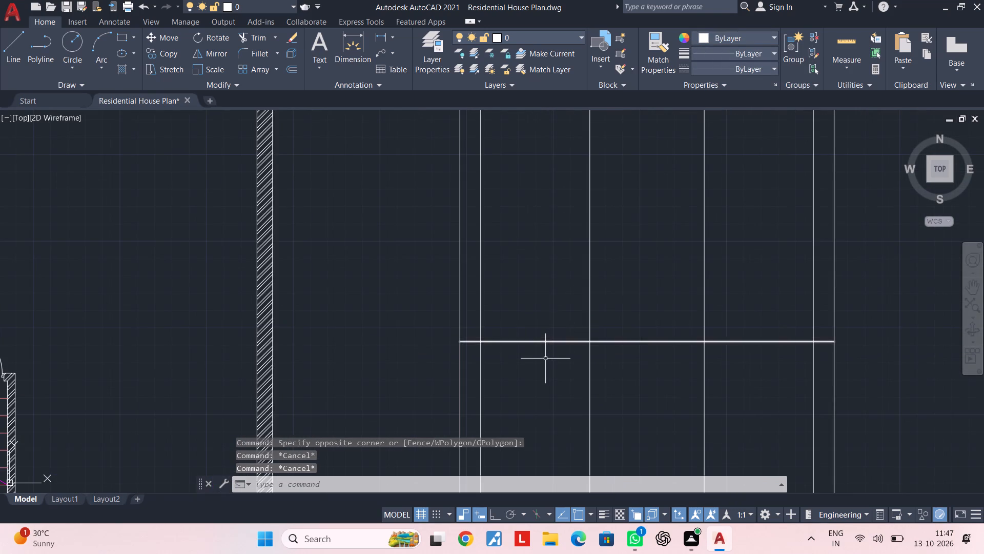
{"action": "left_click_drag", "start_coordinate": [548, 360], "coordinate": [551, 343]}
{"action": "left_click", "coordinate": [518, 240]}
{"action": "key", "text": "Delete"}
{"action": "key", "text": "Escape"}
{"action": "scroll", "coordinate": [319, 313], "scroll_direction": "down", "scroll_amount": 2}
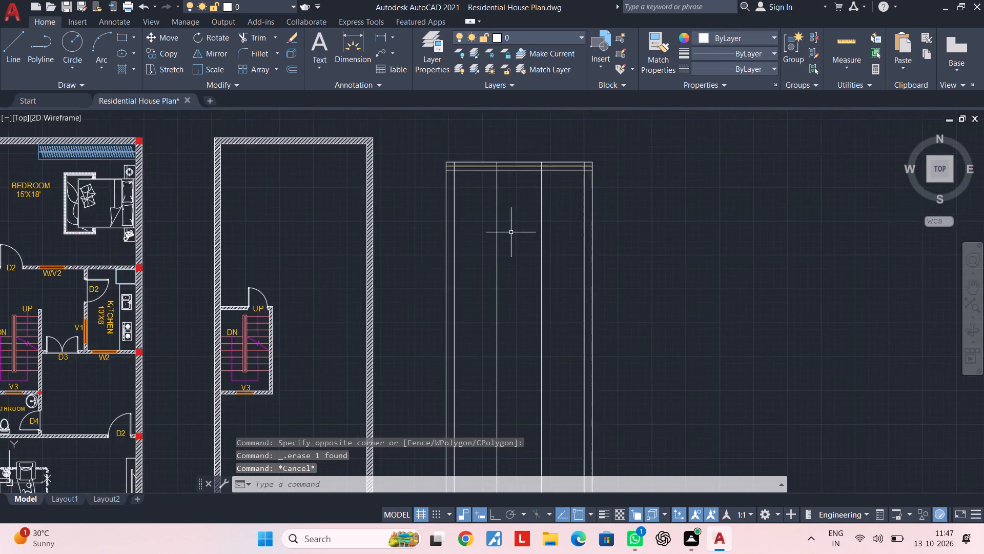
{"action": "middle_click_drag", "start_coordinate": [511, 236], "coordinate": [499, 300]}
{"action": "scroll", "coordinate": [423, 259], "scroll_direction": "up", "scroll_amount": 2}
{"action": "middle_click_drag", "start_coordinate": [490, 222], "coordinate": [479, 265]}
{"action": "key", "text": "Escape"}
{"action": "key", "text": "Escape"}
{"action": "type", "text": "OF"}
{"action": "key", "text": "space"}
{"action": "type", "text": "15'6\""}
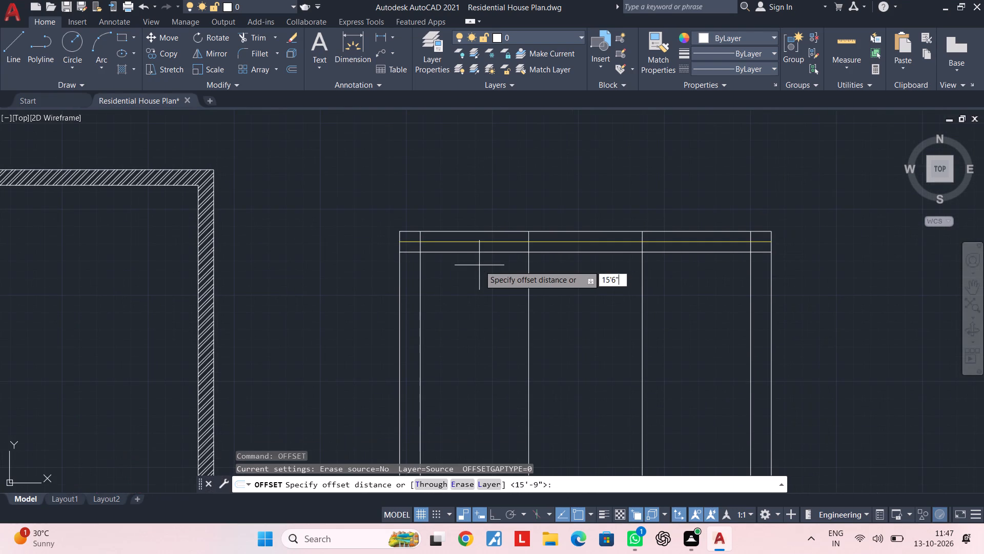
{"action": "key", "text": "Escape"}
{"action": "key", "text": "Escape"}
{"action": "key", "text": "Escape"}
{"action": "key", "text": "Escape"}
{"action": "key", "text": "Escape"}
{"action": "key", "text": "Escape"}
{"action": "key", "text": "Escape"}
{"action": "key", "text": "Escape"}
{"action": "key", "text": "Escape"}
Offset the yellow centre line at the top of the layout 15'9" downward.
{"action": "type", "text": "OF 15'9\""}
{"action": "key", "text": "Return"}
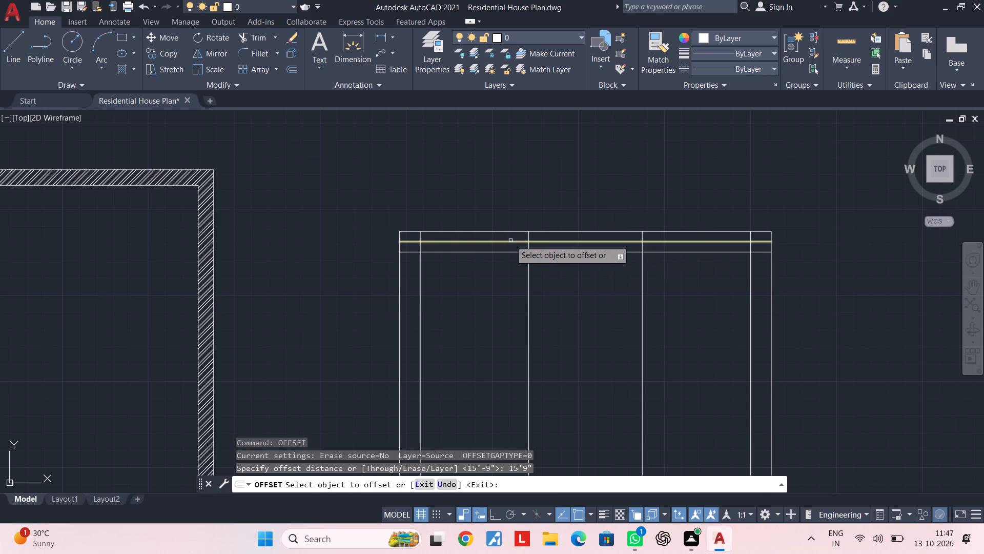
{"action": "left_click", "coordinate": [510, 241]}
{"action": "left_click", "coordinate": [506, 298]}
{"action": "scroll", "coordinate": [506, 301], "scroll_direction": "down", "scroll_amount": 2}
{"action": "middle_click_drag", "start_coordinate": [506, 302], "coordinate": [508, 217]}
{"action": "scroll", "coordinate": [505, 342], "scroll_direction": "up", "scroll_amount": 3}
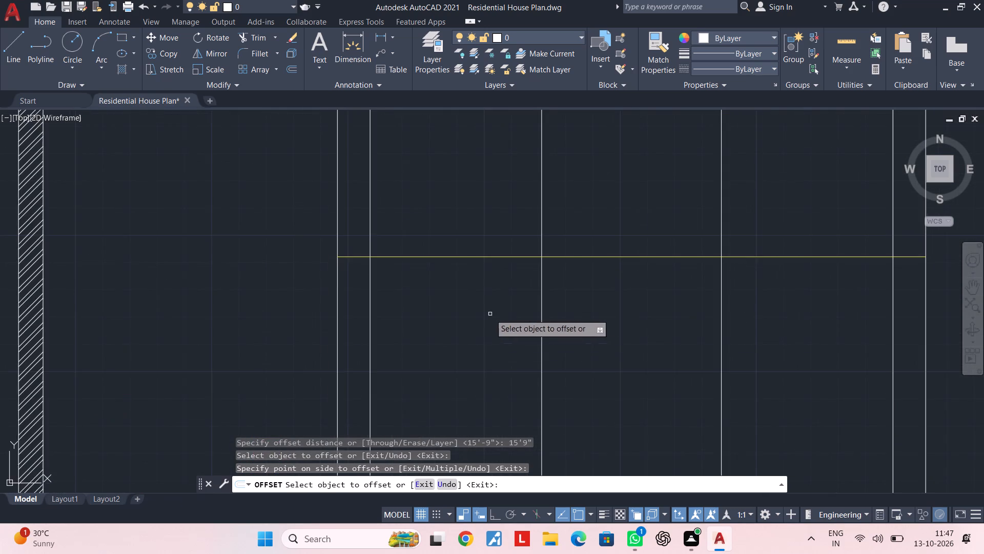
{"action": "middle_click_drag", "start_coordinate": [489, 313], "coordinate": [480, 356]}
{"action": "key", "text": "space"}
Offset the lower yellow centre line 6" to both its north and south sides.
{"action": "key", "text": "space"}
{"action": "type", "text": "6\""}
{"action": "key", "text": "Return"}
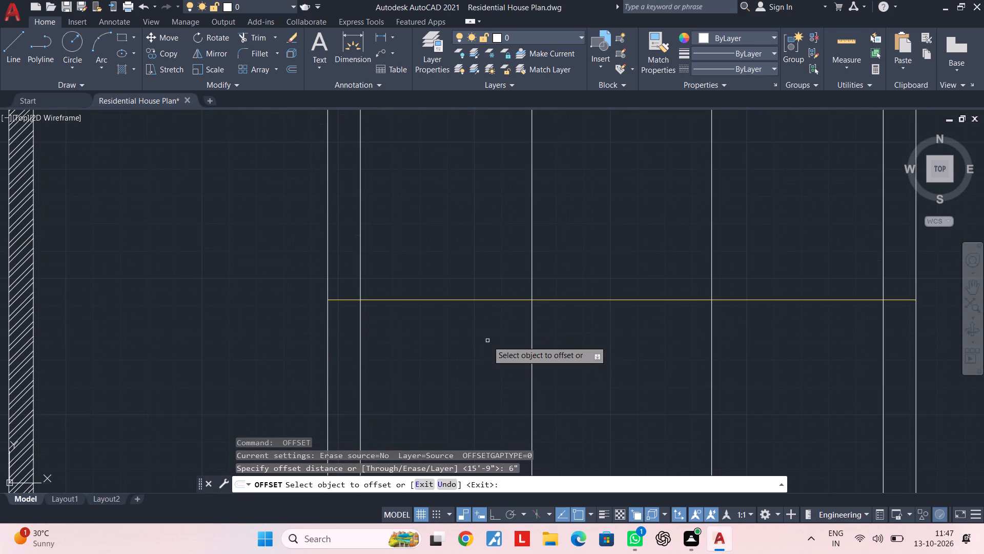
{"action": "scroll", "coordinate": [463, 249], "scroll_direction": "up", "scroll_amount": 1}
{"action": "left_click", "coordinate": [476, 330]}
{"action": "left_click_drag", "start_coordinate": [473, 264], "coordinate": [479, 269]}
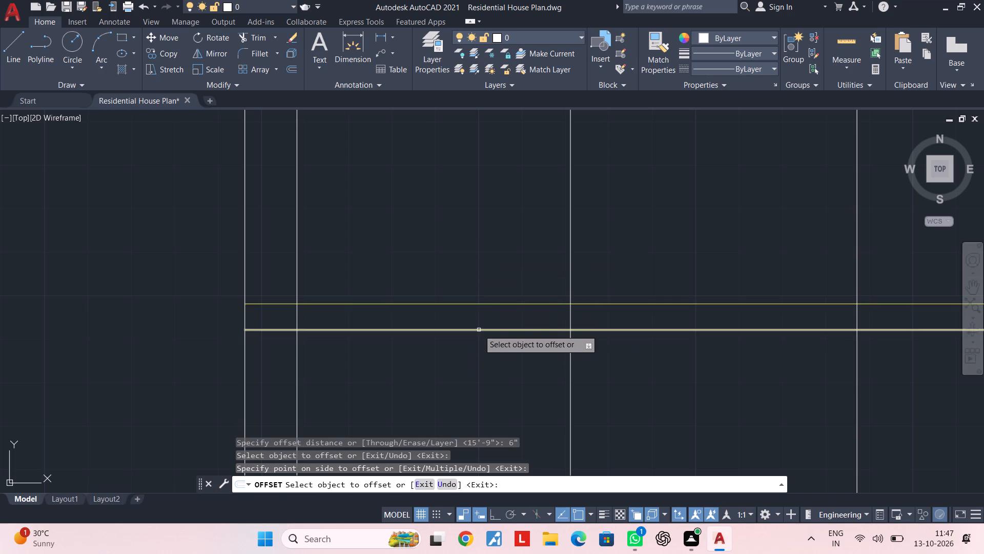
{"action": "left_click", "coordinate": [479, 330]}
{"action": "left_click", "coordinate": [481, 372]}
{"action": "key", "text": "Escape"}
{"action": "key", "text": "Escape"}
Match the properties of a white vertical line onto the two outer yellow lines, leaving the centre line yellow.
{"action": "key", "text": "m"}
{"action": "key", "text": "a"}
{"action": "key", "text": "space"}
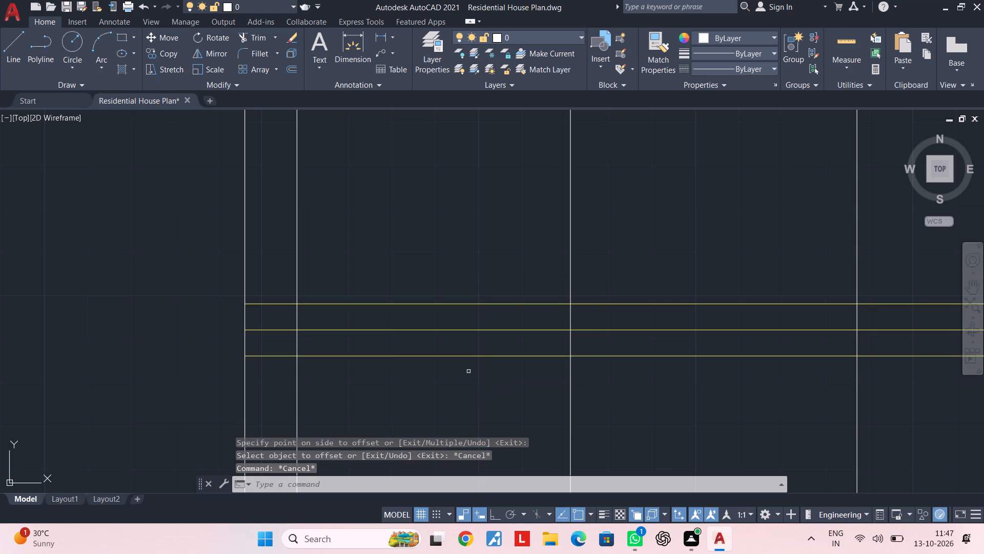
{"action": "left_click", "coordinate": [570, 395]}
{"action": "left_click", "coordinate": [529, 382]}
{"action": "left_click", "coordinate": [518, 350]}
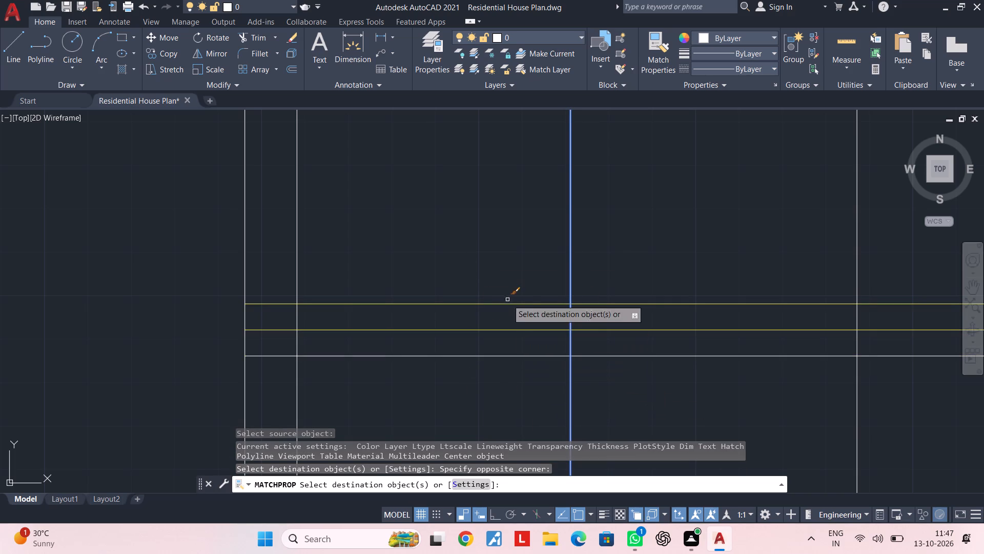
{"action": "left_click", "coordinate": [507, 298]}
{"action": "left_click", "coordinate": [504, 310]}
{"action": "key", "text": "Escape"}
{"action": "middle_click_drag", "start_coordinate": [511, 335], "coordinate": [519, 213]}
{"action": "key", "text": "Escape"}
{"action": "scroll", "coordinate": [514, 268], "scroll_direction": "down", "scroll_amount": 2}
{"action": "middle_click_drag", "start_coordinate": [516, 271], "coordinate": [507, 278]}
{"action": "key", "text": "Escape"}
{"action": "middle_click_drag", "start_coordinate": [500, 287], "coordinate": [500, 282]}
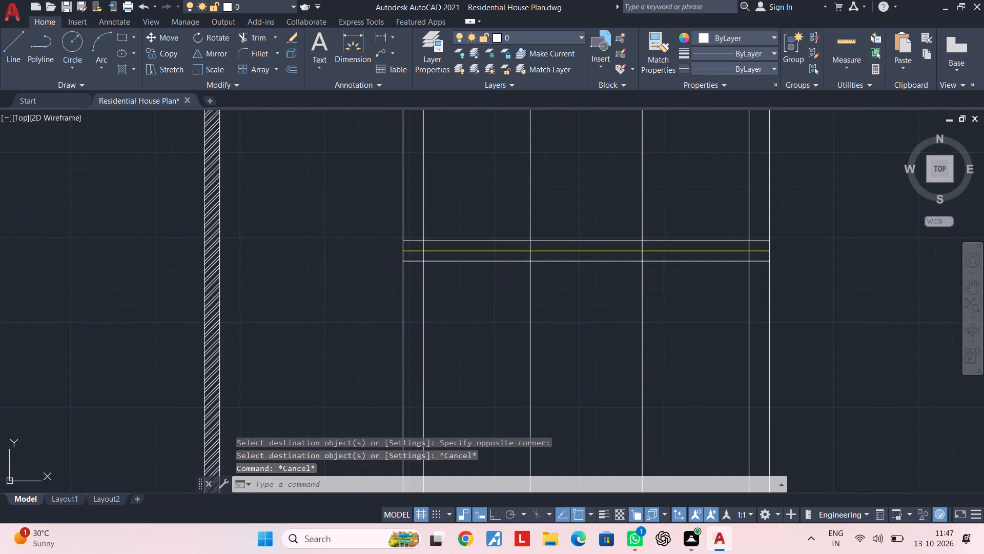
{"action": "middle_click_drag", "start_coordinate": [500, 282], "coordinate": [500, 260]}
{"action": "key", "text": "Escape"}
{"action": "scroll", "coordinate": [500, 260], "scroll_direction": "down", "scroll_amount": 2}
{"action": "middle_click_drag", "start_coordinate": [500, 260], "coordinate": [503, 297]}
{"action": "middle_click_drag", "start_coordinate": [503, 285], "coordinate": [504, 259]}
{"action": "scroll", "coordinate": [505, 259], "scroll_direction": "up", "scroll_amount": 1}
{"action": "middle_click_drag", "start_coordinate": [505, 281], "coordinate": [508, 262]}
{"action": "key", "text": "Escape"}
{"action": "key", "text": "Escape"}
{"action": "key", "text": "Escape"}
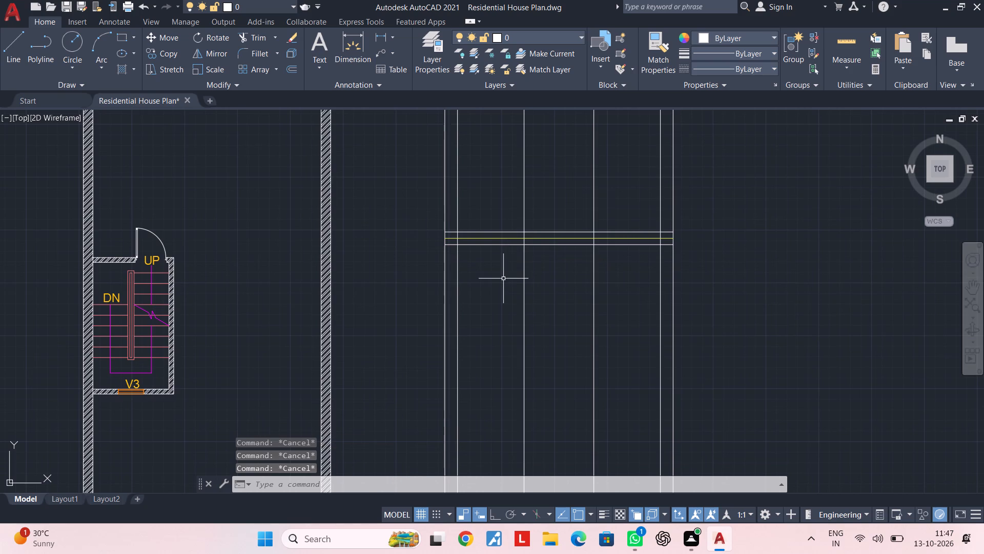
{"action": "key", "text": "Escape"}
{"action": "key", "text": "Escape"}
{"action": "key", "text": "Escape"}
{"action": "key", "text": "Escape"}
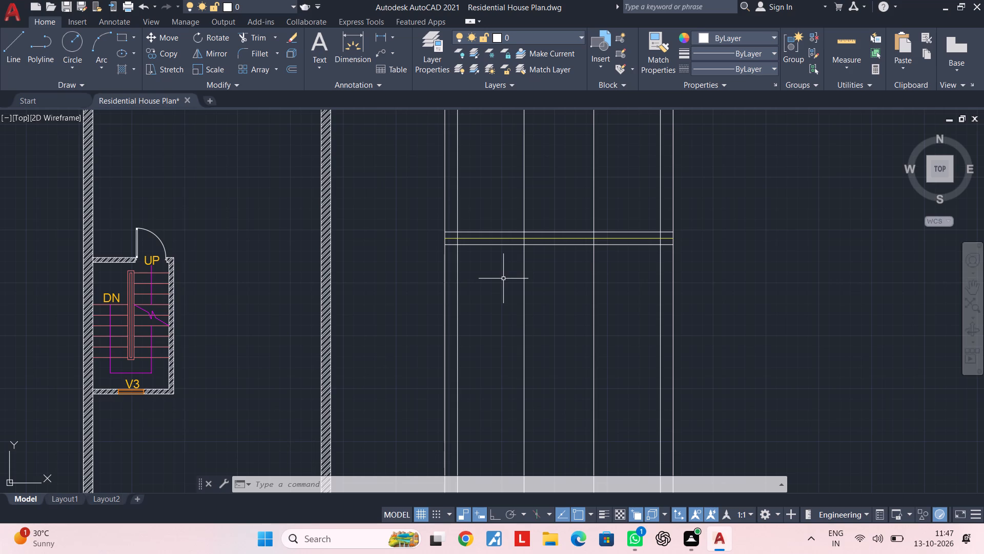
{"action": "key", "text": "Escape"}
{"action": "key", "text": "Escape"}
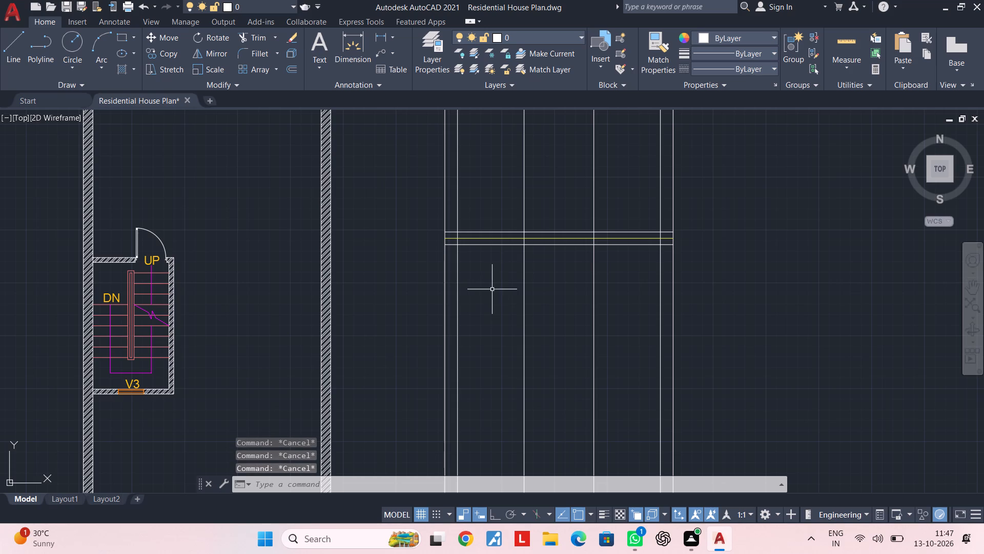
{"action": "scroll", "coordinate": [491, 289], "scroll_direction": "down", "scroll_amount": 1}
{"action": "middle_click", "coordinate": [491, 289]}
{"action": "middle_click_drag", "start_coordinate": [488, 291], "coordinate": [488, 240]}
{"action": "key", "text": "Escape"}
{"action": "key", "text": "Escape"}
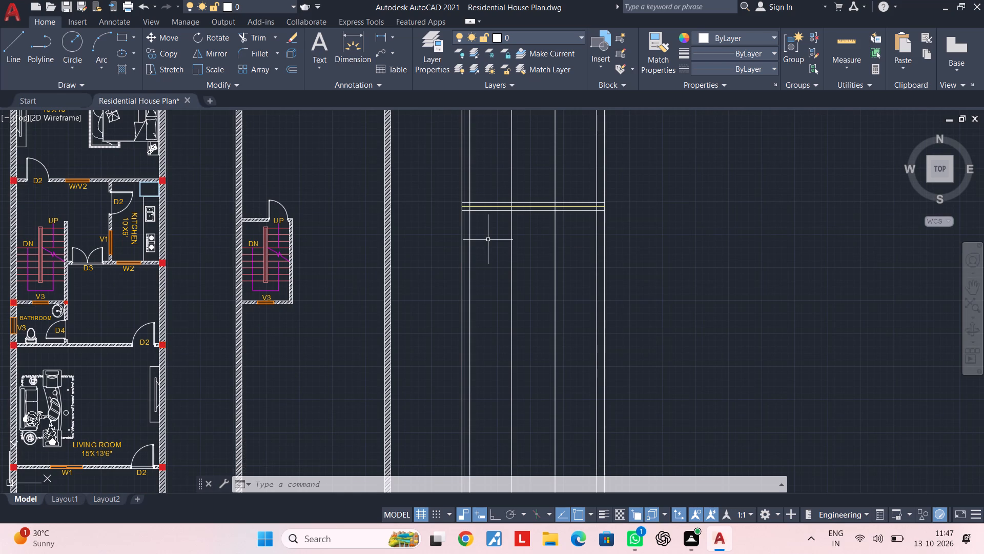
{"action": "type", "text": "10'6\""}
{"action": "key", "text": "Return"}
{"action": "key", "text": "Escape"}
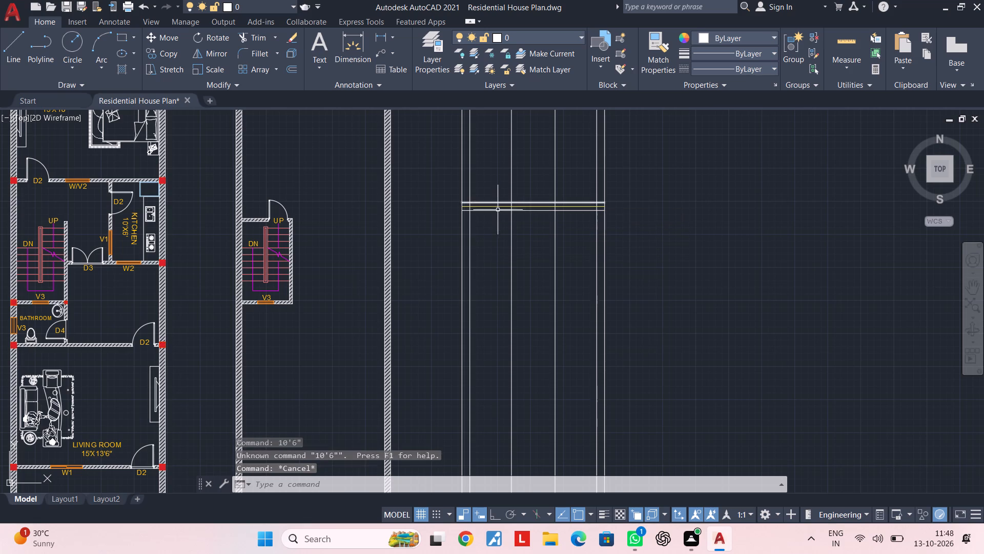
Offset the yellow centre line between the two white horizontal wall lines 10'6" downward.
{"action": "key", "text": "Escape"}
{"action": "key", "text": "Escape"}
{"action": "key", "text": "Escape"}
{"action": "type", "text": "OF"}
{"action": "key", "text": "space"}
{"action": "type", "text": "10'6\""}
{"action": "key", "text": "Return"}
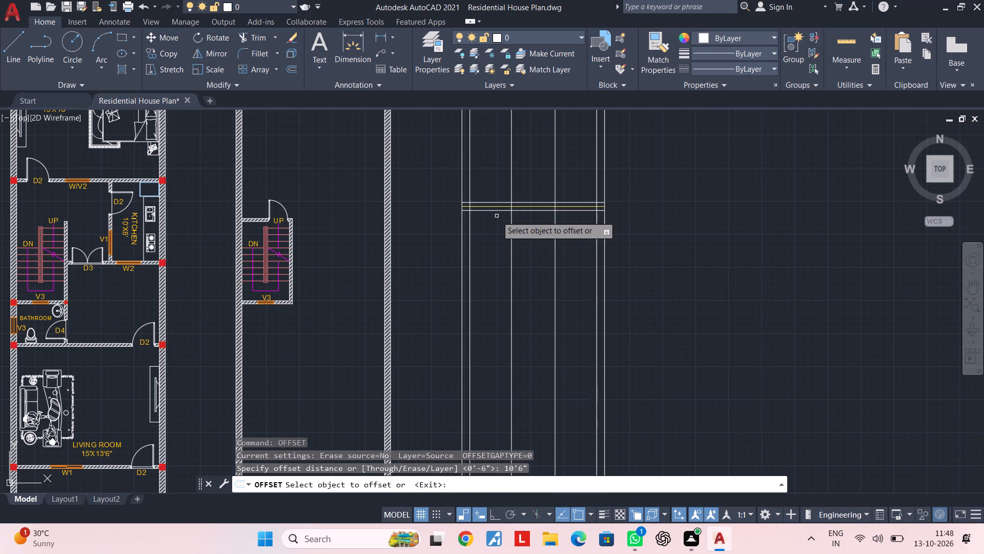
{"action": "scroll", "coordinate": [487, 199], "scroll_direction": "up", "scroll_amount": 2}
{"action": "left_click", "coordinate": [484, 217]}
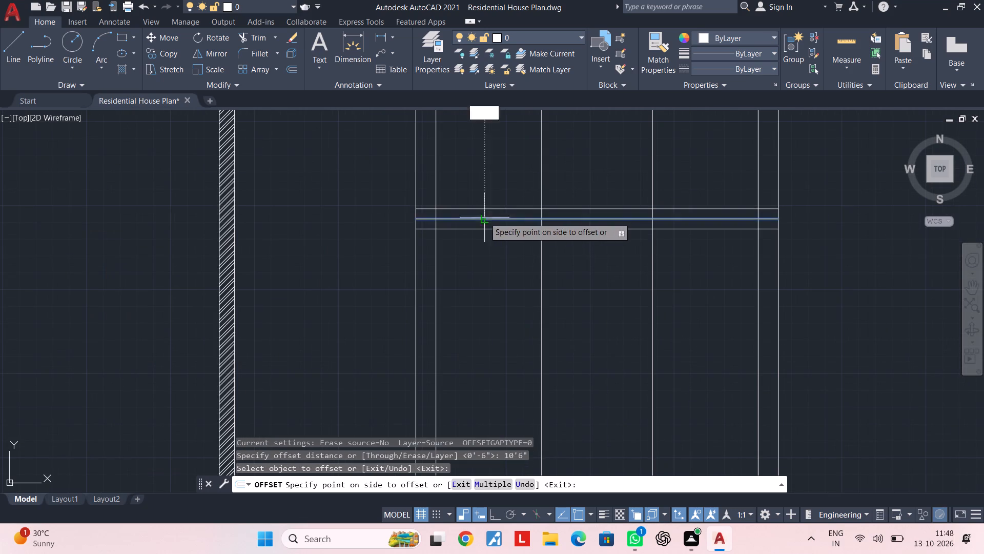
{"action": "scroll", "coordinate": [489, 320], "scroll_direction": "down", "scroll_amount": 2}
{"action": "middle_click_drag", "start_coordinate": [489, 319], "coordinate": [487, 214]}
{"action": "left_click", "coordinate": [487, 266]}
{"action": "scroll", "coordinate": [487, 266], "scroll_direction": "up", "scroll_amount": 2}
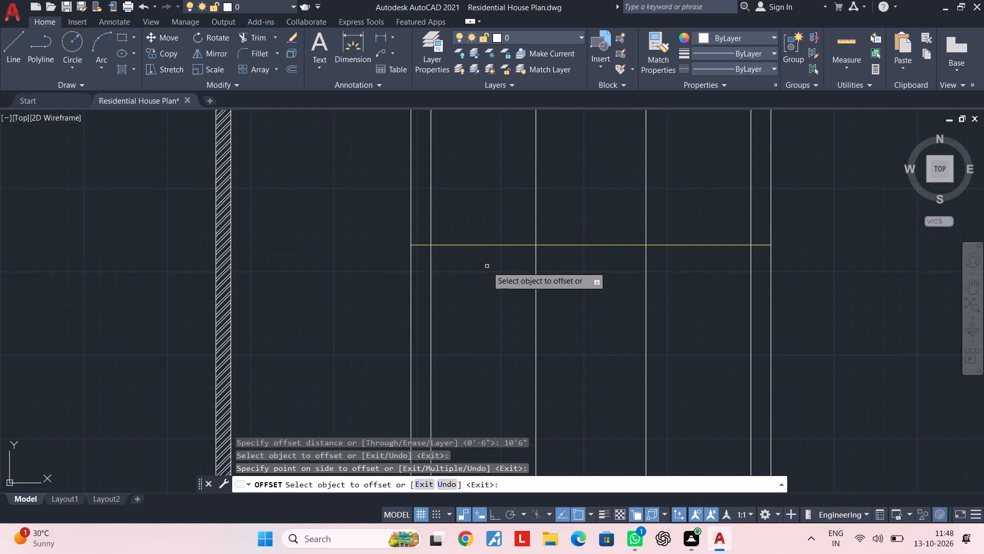
{"action": "middle_click_drag", "start_coordinate": [487, 266], "coordinate": [486, 290]}
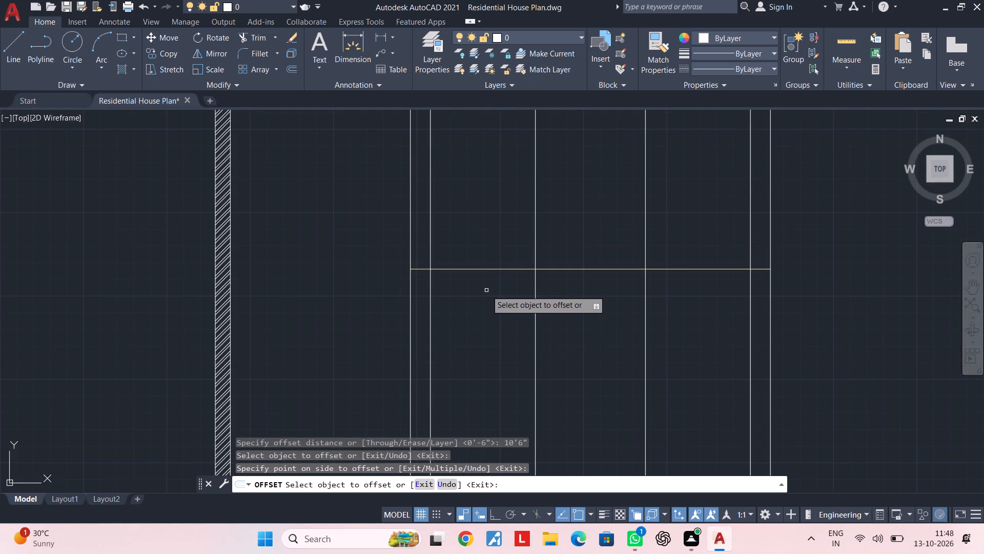
{"action": "key", "text": "space"}
Offset the lowest yellow horizontal line 5' downward.
{"action": "key", "text": "space"}
{"action": "type", "text": "5'"}
{"action": "key", "text": "Return"}
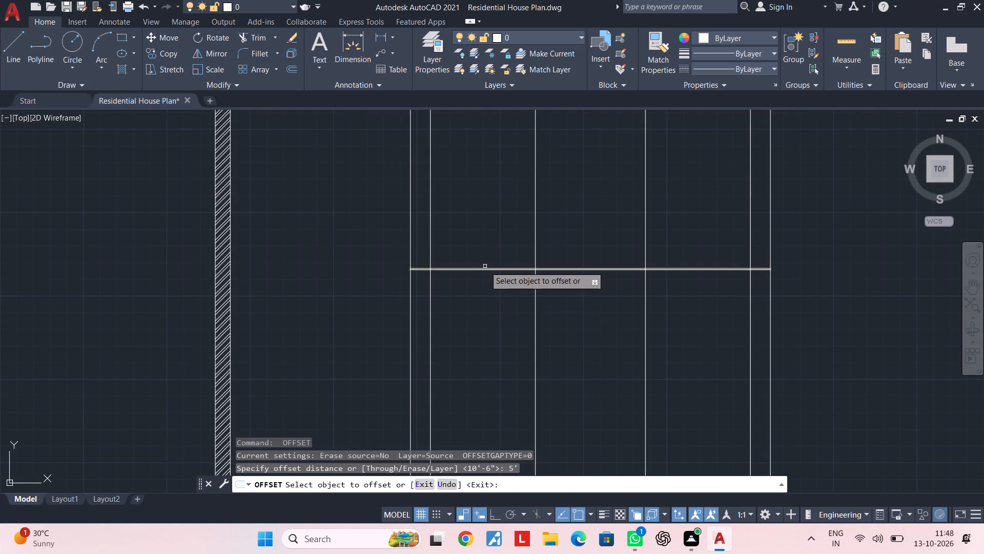
{"action": "left_click", "coordinate": [487, 269]}
{"action": "left_click", "coordinate": [488, 331]}
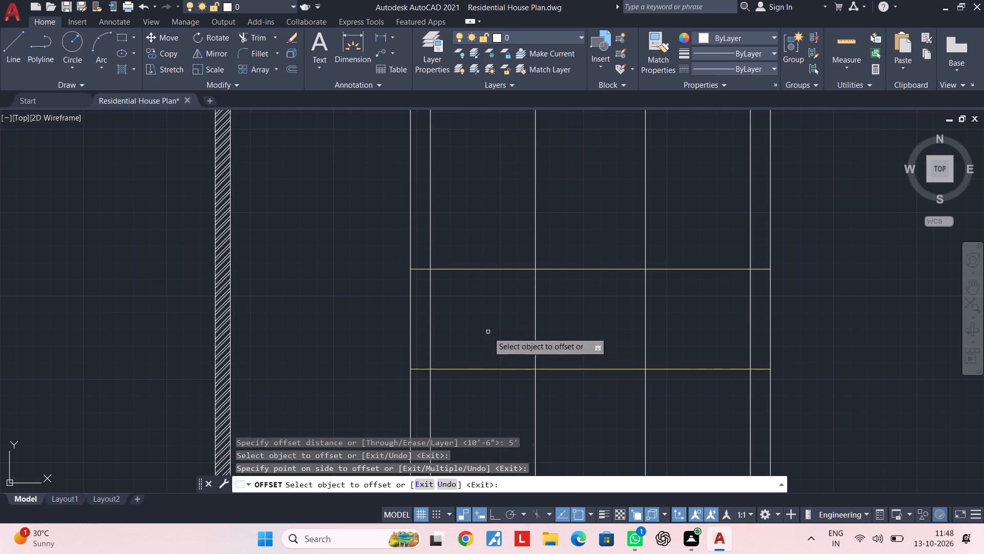
{"action": "middle_click_drag", "start_coordinate": [482, 364], "coordinate": [482, 281]}
{"action": "key", "text": "space"}
Offset the lowest yellow horizontal line 5'6" downward.
{"action": "key", "text": "space"}
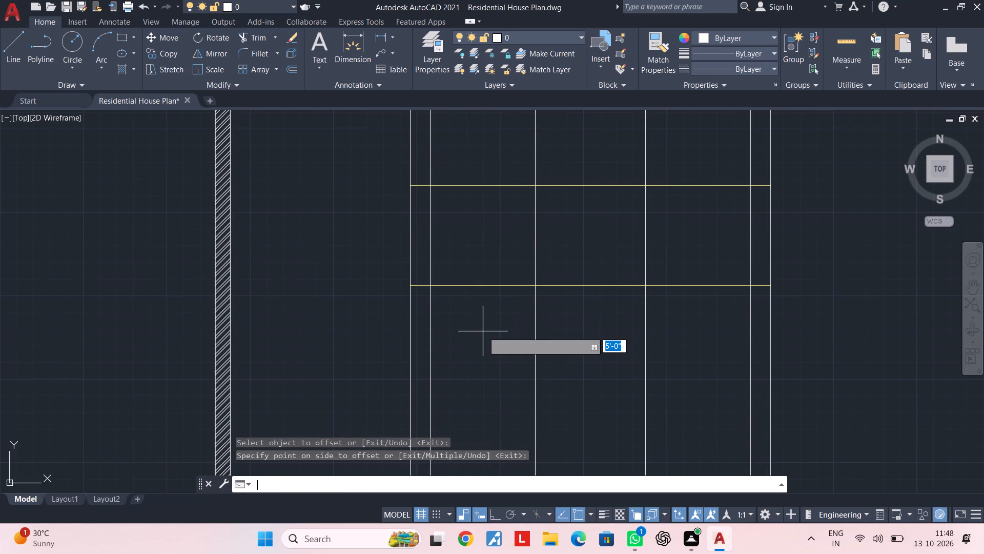
{"action": "type", "text": "5'6\""}
{"action": "key", "text": "Return"}
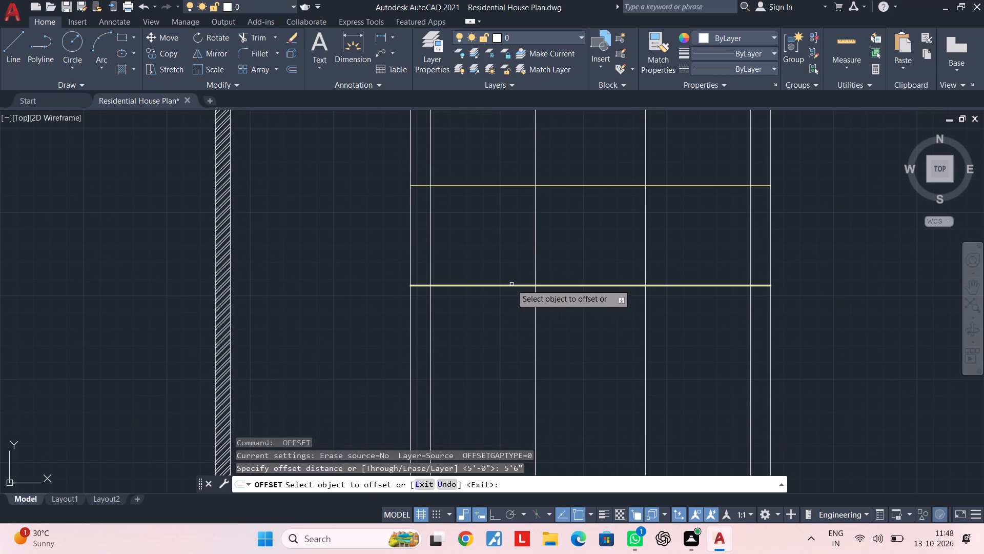
{"action": "left_click", "coordinate": [511, 284]}
{"action": "left_click", "coordinate": [512, 362]}
{"action": "scroll", "coordinate": [508, 367], "scroll_direction": "down", "scroll_amount": 1}
{"action": "middle_click_drag", "start_coordinate": [508, 367], "coordinate": [504, 263]}
{"action": "middle_click_drag", "start_coordinate": [488, 330], "coordinate": [500, 318]}
{"action": "key", "text": "space"}
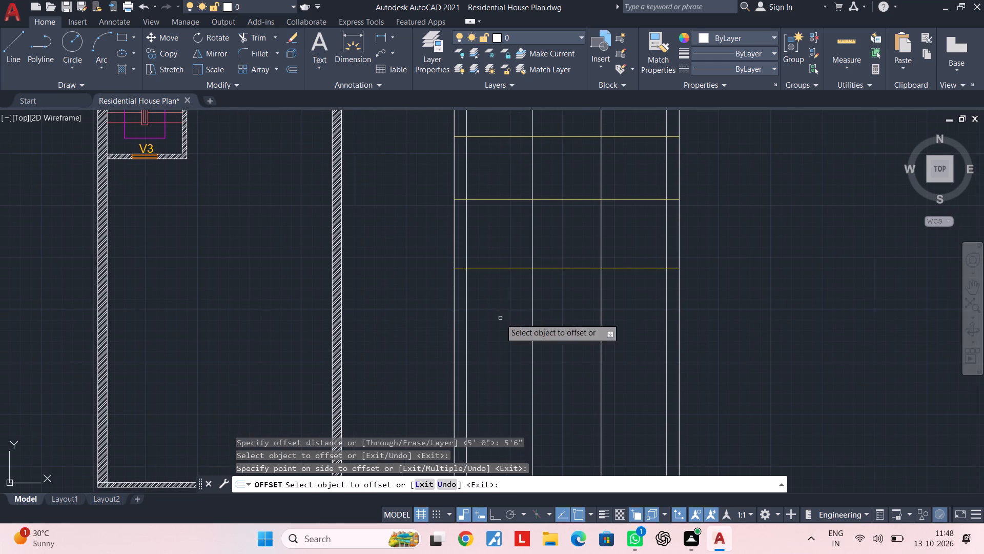
Offset the lowest yellow horizontal line 15'6" downward.
{"action": "key", "text": "space"}
{"action": "type", "text": "15'6\""}
{"action": "key", "text": "Return"}
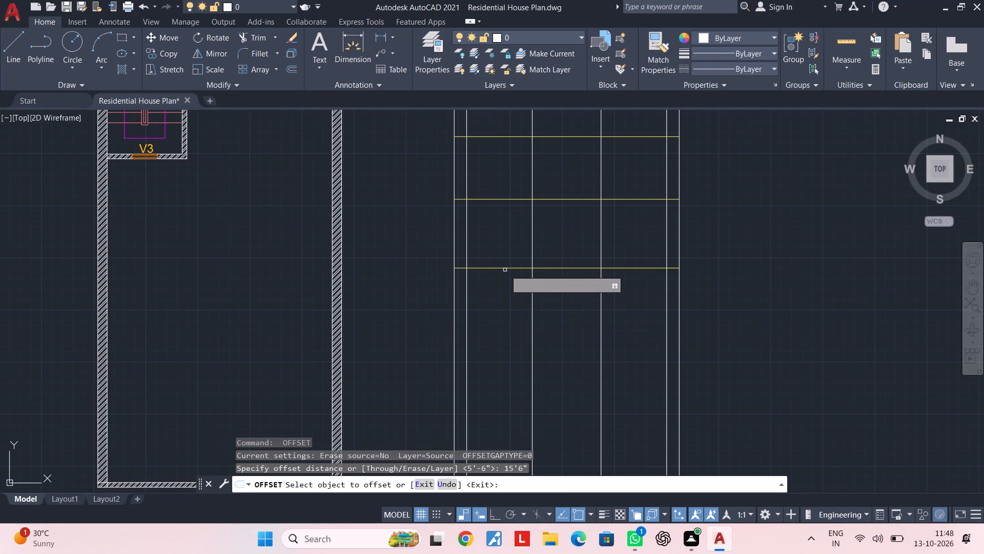
{"action": "left_click", "coordinate": [506, 267]}
{"action": "left_click", "coordinate": [511, 332]}
{"action": "scroll", "coordinate": [505, 368], "scroll_direction": "down", "scroll_amount": 1}
{"action": "middle_click_drag", "start_coordinate": [502, 354], "coordinate": [496, 266]}
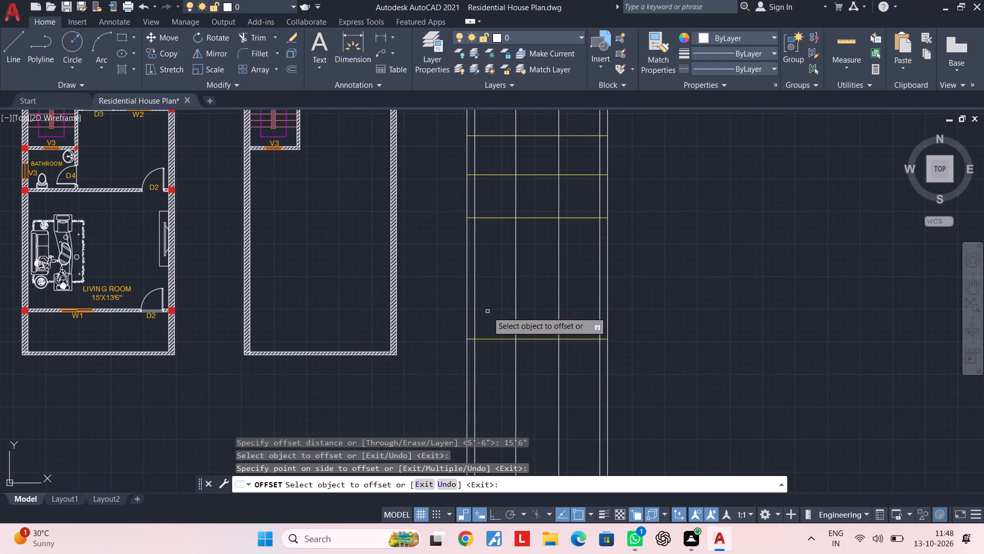
{"action": "scroll", "coordinate": [487, 311], "scroll_direction": "down", "scroll_amount": 1}
{"action": "middle_click_drag", "start_coordinate": [487, 311], "coordinate": [487, 280]}
{"action": "scroll", "coordinate": [487, 319], "scroll_direction": "up", "scroll_amount": 2}
{"action": "middle_click_drag", "start_coordinate": [487, 315], "coordinate": [487, 373]}
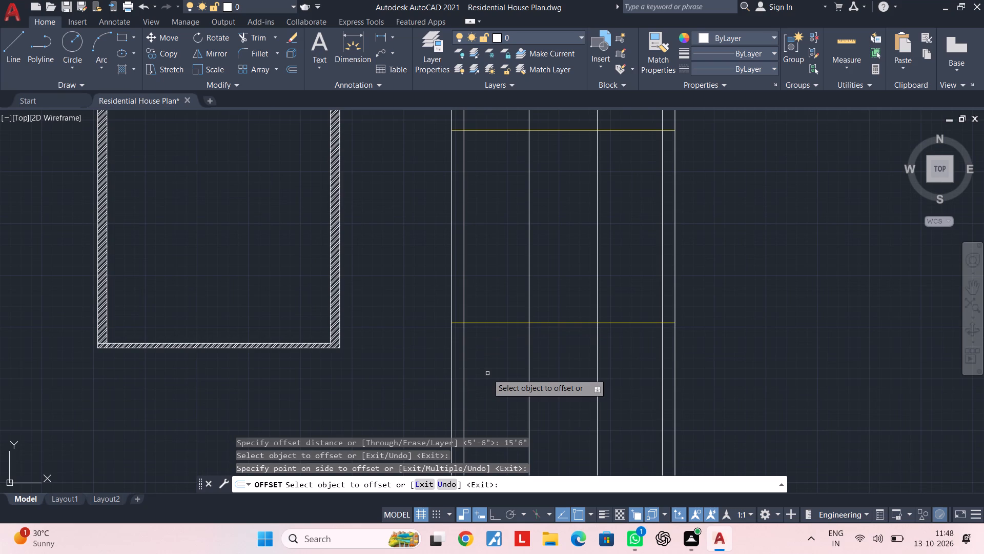
{"action": "key", "text": "space"}
Offset the lowest yellow horizontal line 5'9" downward to form the layout's bottom wall centre line.
{"action": "key", "text": "space"}
{"action": "type", "text": "5'9\""}
{"action": "key", "text": "Return"}
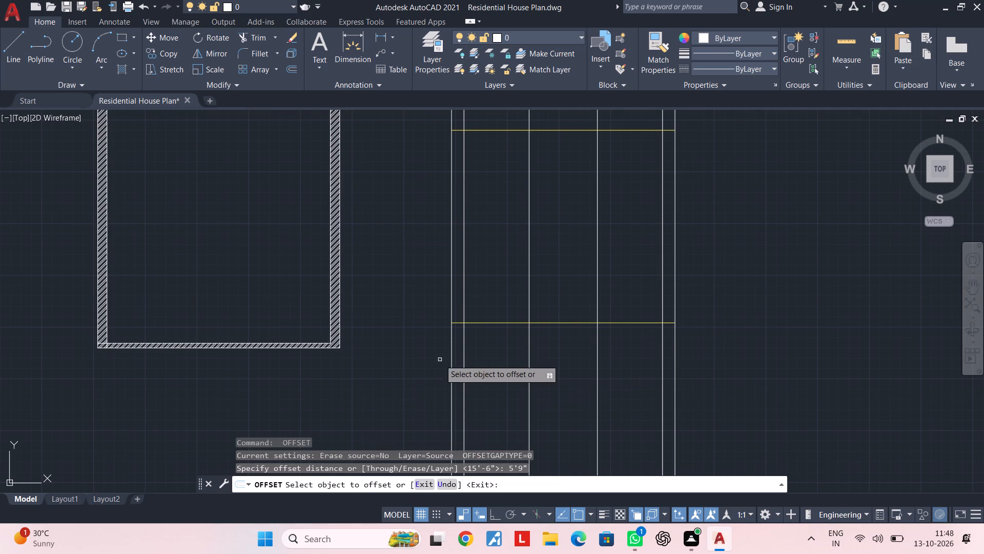
{"action": "left_click", "coordinate": [488, 323]}
{"action": "left_click", "coordinate": [487, 376]}
{"action": "scroll", "coordinate": [487, 381], "scroll_direction": "down", "scroll_amount": 2}
{"action": "middle_click_drag", "start_coordinate": [488, 384], "coordinate": [455, 361]}
{"action": "scroll", "coordinate": [479, 395], "scroll_direction": "up", "scroll_amount": 1}
{"action": "middle_click_drag", "start_coordinate": [403, 367], "coordinate": [418, 352]}
{"action": "scroll", "coordinate": [437, 345], "scroll_direction": "up", "scroll_amount": 3}
{"action": "middle_click_drag", "start_coordinate": [496, 348], "coordinate": [453, 340]}
{"action": "key", "text": "Escape"}
{"action": "key", "text": "Escape"}
{"action": "middle_click_drag", "start_coordinate": [464, 321], "coordinate": [429, 331]}
{"action": "key", "text": "Escape"}
{"action": "key", "text": "Escape"}
{"action": "key", "text": "Escape"}
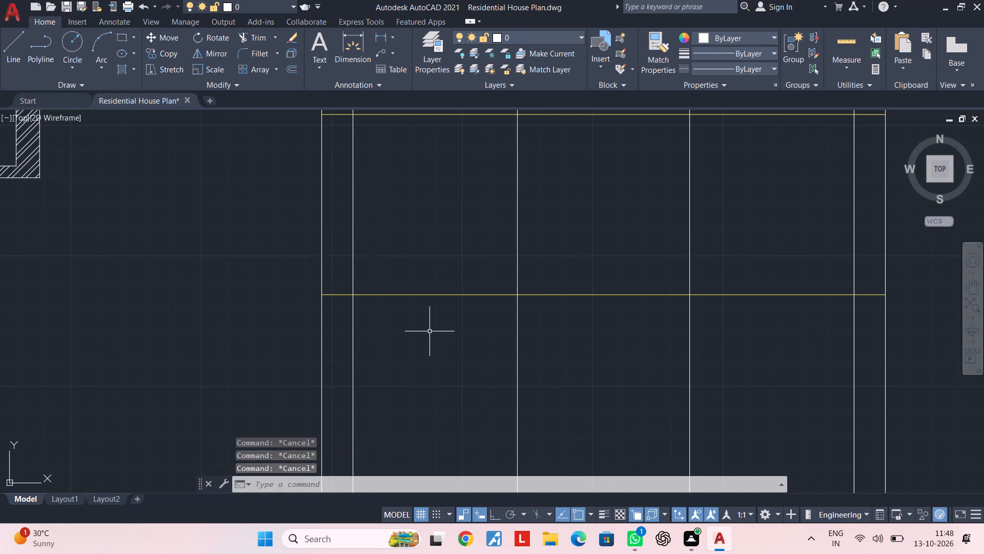
Offset the bottom yellow centre line 6" to both its south and north sides.
{"action": "key", "text": "Escape"}
{"action": "type", "text": "OF 6\""}
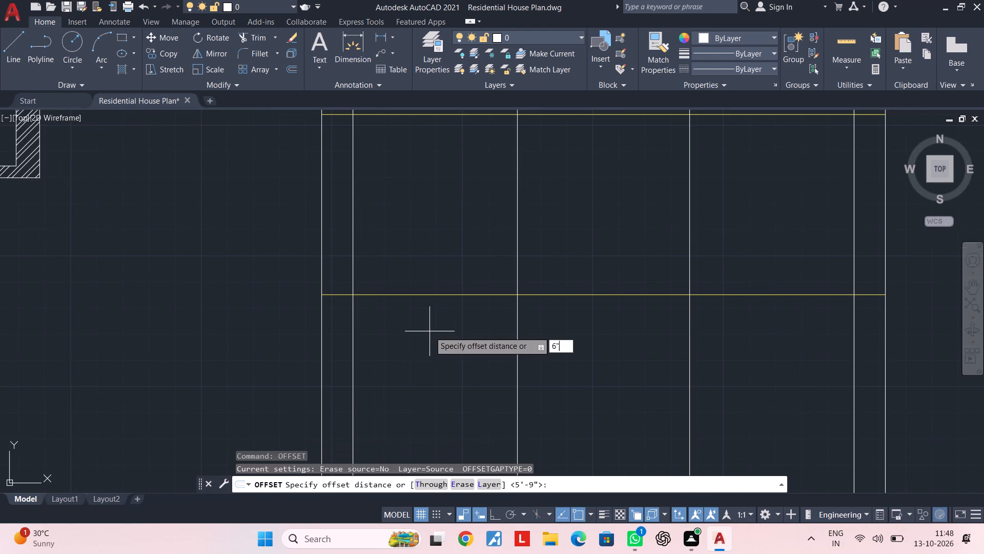
{"action": "key", "text": "Return"}
{"action": "left_click", "coordinate": [435, 293]}
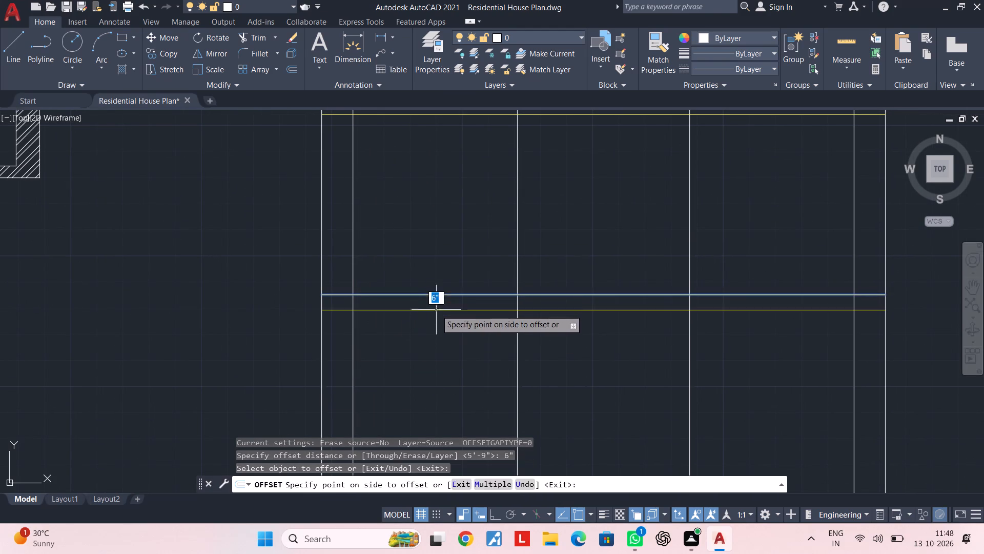
{"action": "left_click", "coordinate": [437, 315]}
{"action": "left_click", "coordinate": [440, 295]}
{"action": "left_click", "coordinate": [439, 254]}
{"action": "key", "text": "Escape"}
{"action": "key", "text": "Escape"}
Trim off all the vertical wall lines extending below the lowest yellow horizontal line.
{"action": "key", "text": "t"}
{"action": "key", "text": "r"}
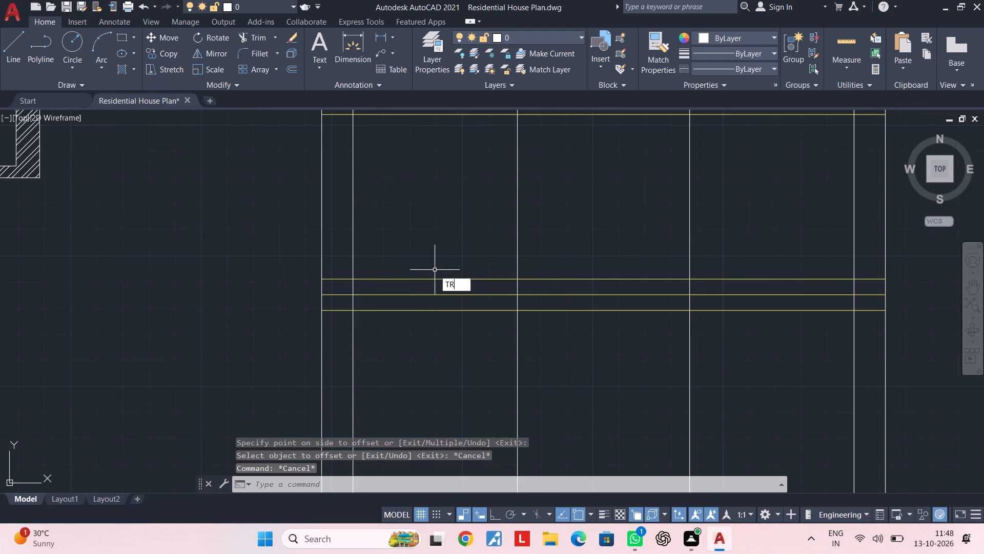
{"action": "key", "text": "space"}
{"action": "left_click", "coordinate": [278, 365]}
{"action": "left_click", "coordinate": [892, 347]}
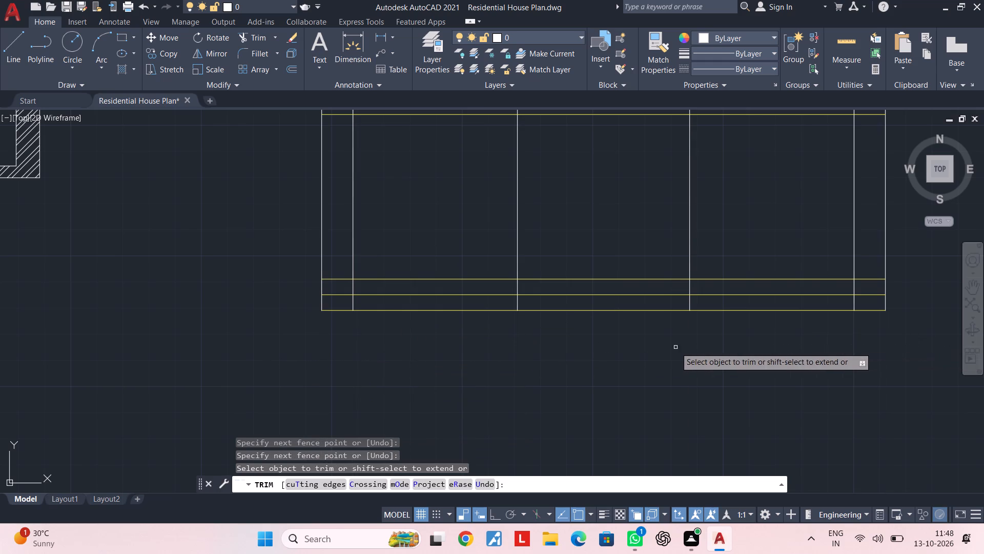
{"action": "middle_click_drag", "start_coordinate": [675, 347], "coordinate": [623, 355]}
{"action": "key", "text": "Escape"}
{"action": "key", "text": "Escape"}
{"action": "key", "text": "Escape"}
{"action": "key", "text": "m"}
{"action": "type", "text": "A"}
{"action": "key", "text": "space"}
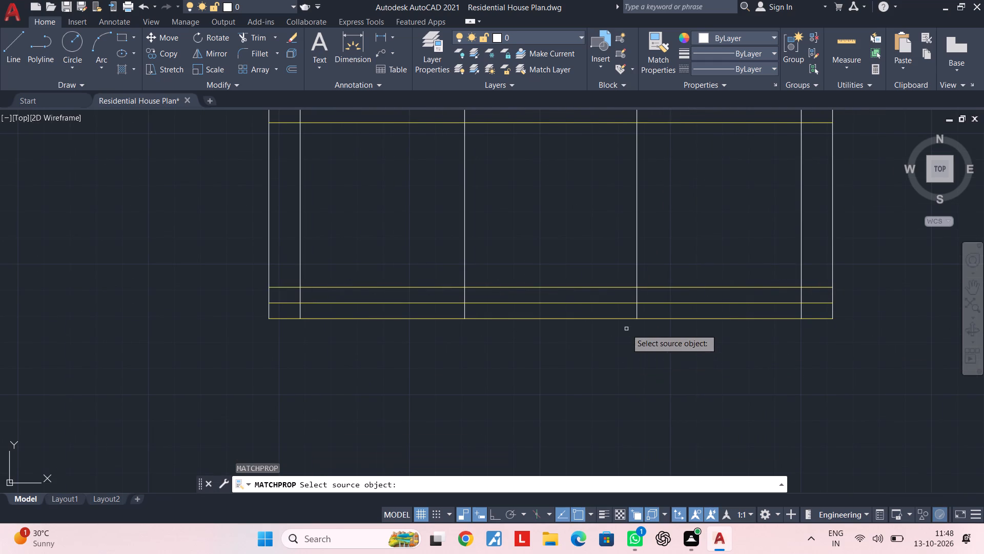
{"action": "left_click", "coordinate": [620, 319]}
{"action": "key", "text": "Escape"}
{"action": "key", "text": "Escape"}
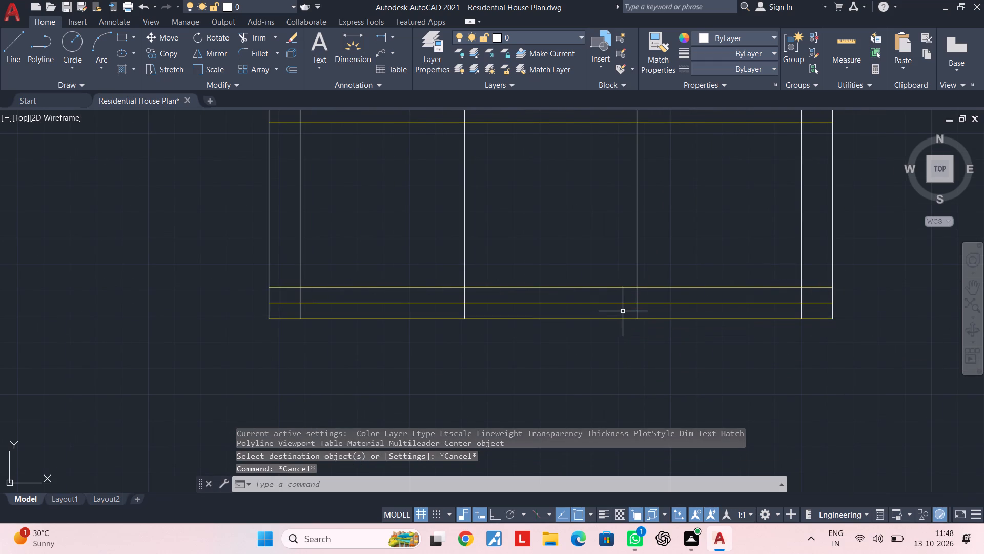
Match the properties of a white vertical line onto the two outer lines of the bottom wall, leaving its centre line yellow.
{"action": "key", "text": "m"}
{"action": "type", "text": "A"}
{"action": "key", "text": "space"}
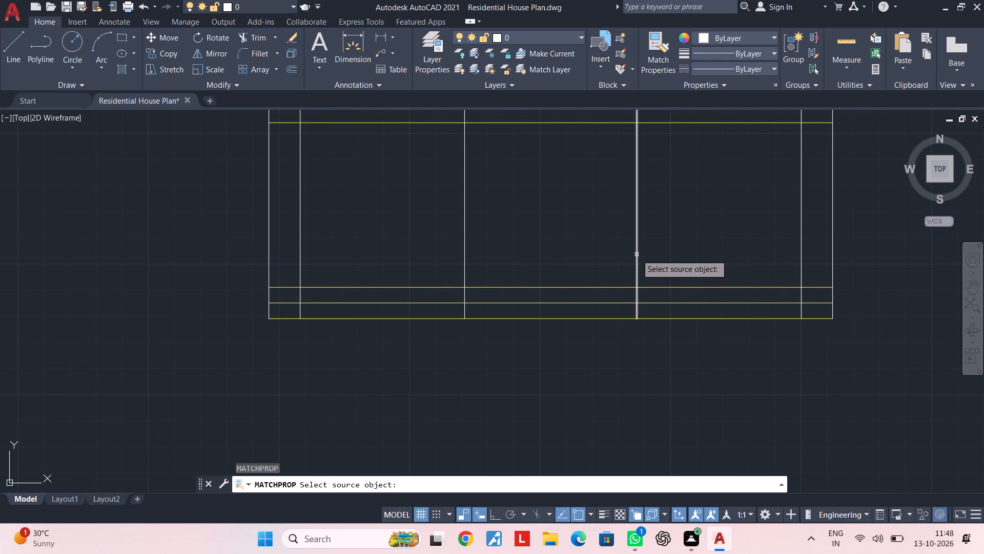
{"action": "left_click", "coordinate": [637, 254]}
{"action": "left_click", "coordinate": [622, 291]}
{"action": "left_click", "coordinate": [611, 269]}
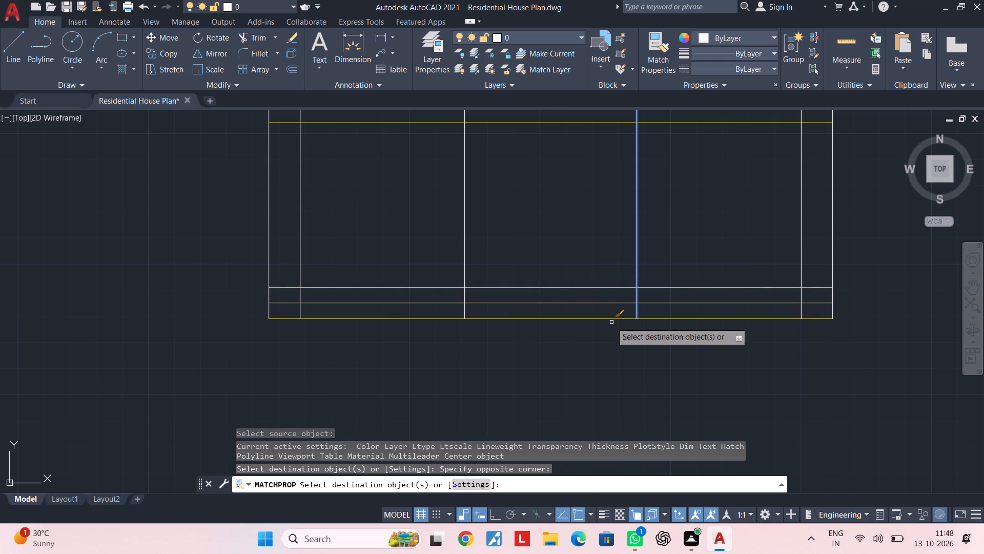
{"action": "left_click", "coordinate": [611, 324]}
{"action": "left_click", "coordinate": [606, 312]}
{"action": "key", "text": "Escape"}
{"action": "key", "text": "Escape"}
{"action": "key", "text": "Escape"}
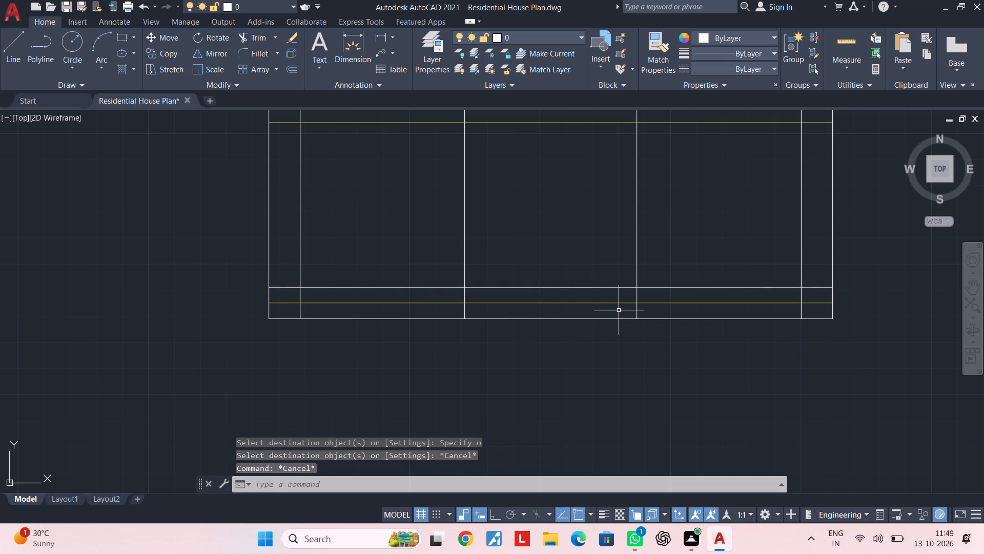
{"action": "key", "text": "Escape"}
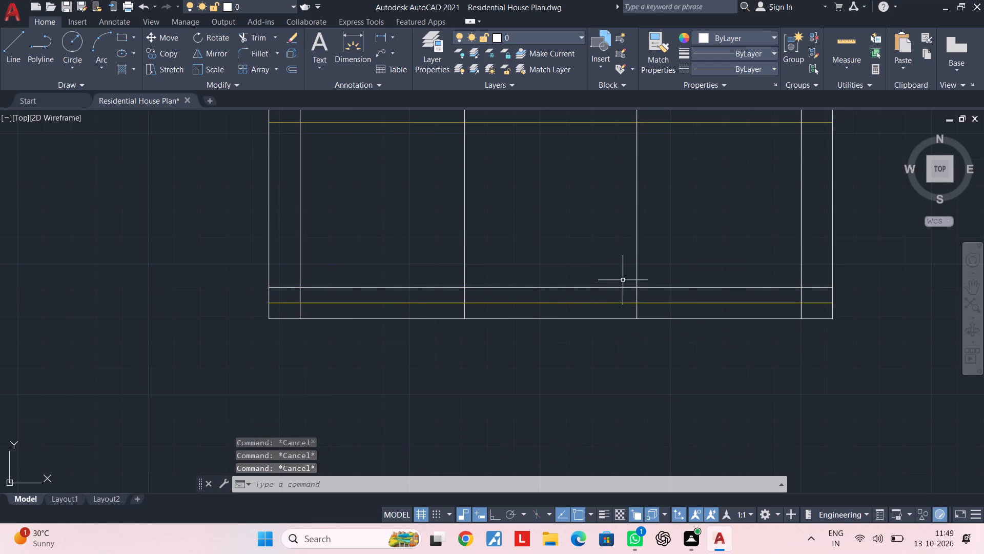
Offset the yellow centre line 5'9" above the bottom wall's centre line by 6" to both its south and north sides.
{"action": "middle_click_drag", "start_coordinate": [620, 282], "coordinate": [541, 379]}
{"action": "key", "text": "Escape"}
{"action": "key", "text": "Escape"}
{"action": "key", "text": "Escape"}
{"action": "key", "text": "Escape"}
{"action": "key", "text": "Escape"}
{"action": "middle_click_drag", "start_coordinate": [594, 326], "coordinate": [589, 394]}
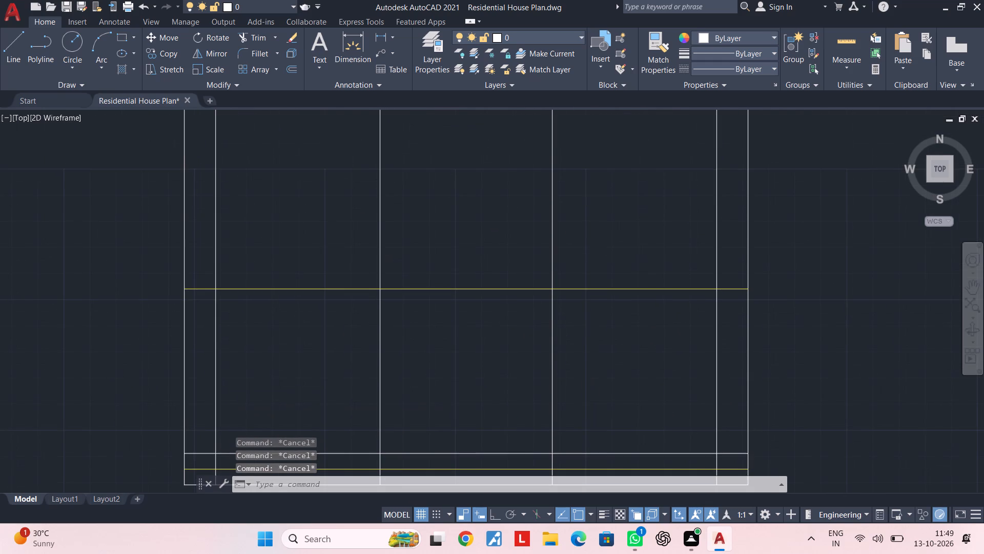
{"action": "middle_click_drag", "start_coordinate": [590, 392], "coordinate": [710, 375]}
{"action": "middle_click_drag", "start_coordinate": [620, 372], "coordinate": [569, 400]}
{"action": "key", "text": "Escape"}
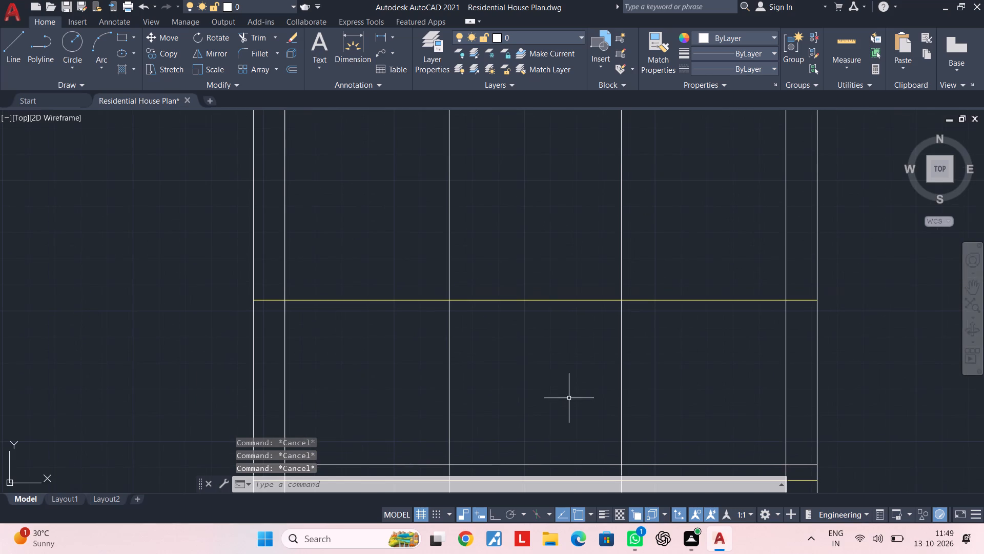
{"action": "key", "text": "Escape"}
{"action": "key", "text": "Escape"}
{"action": "type", "text": "OF"}
{"action": "key", "text": "space"}
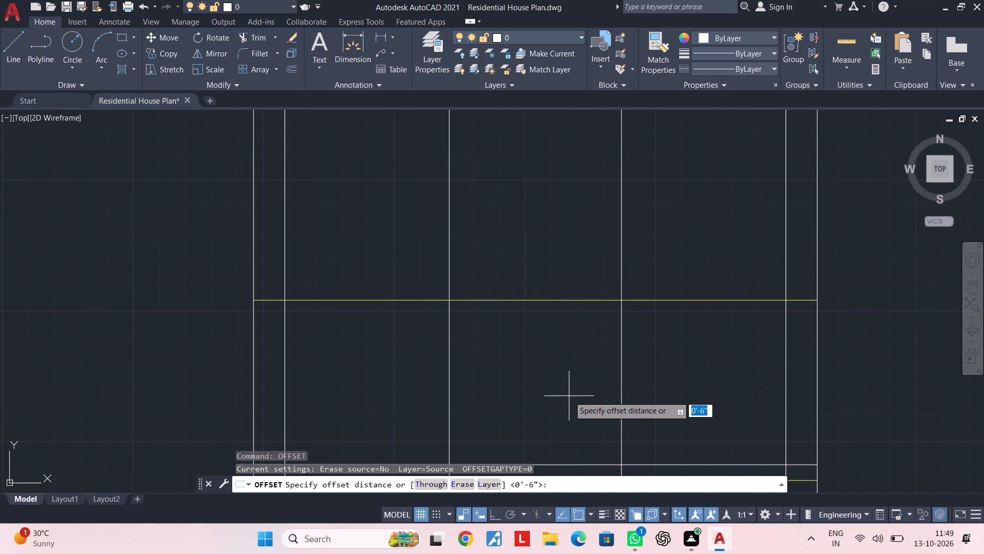
{"action": "type", "text": "6\""}
{"action": "key", "text": "Return"}
{"action": "left_click", "coordinate": [576, 300]}
{"action": "left_click", "coordinate": [567, 327]}
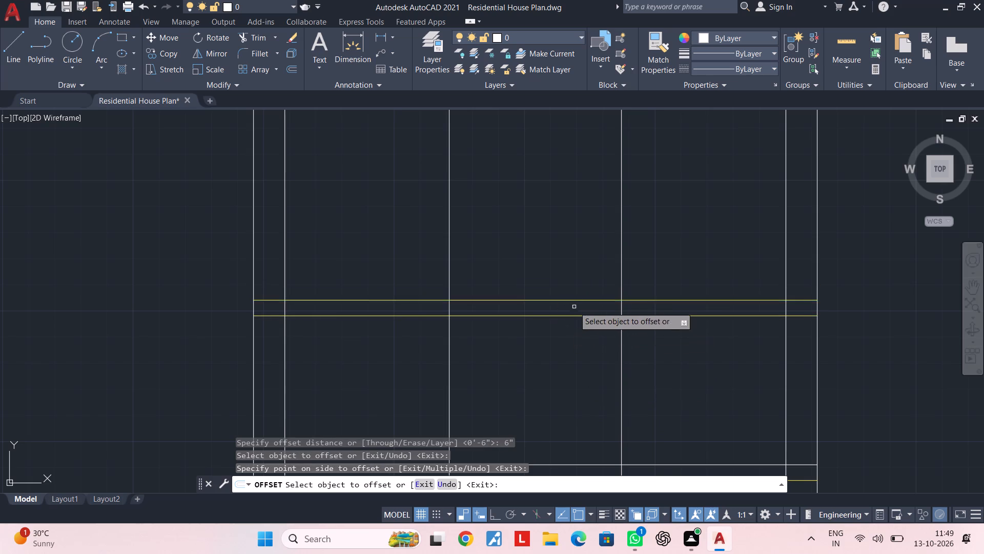
{"action": "left_click", "coordinate": [572, 299]}
{"action": "left_click", "coordinate": [571, 268]}
{"action": "key", "text": "Escape"}
{"action": "key", "text": "Escape"}
Match the properties of a white vertical line onto the two outer lines of this second-lowest wall, leaving its centre line yellow.
{"action": "type", "text": "MA"}
{"action": "key", "text": "space"}
{"action": "left_click", "coordinate": [620, 367]}
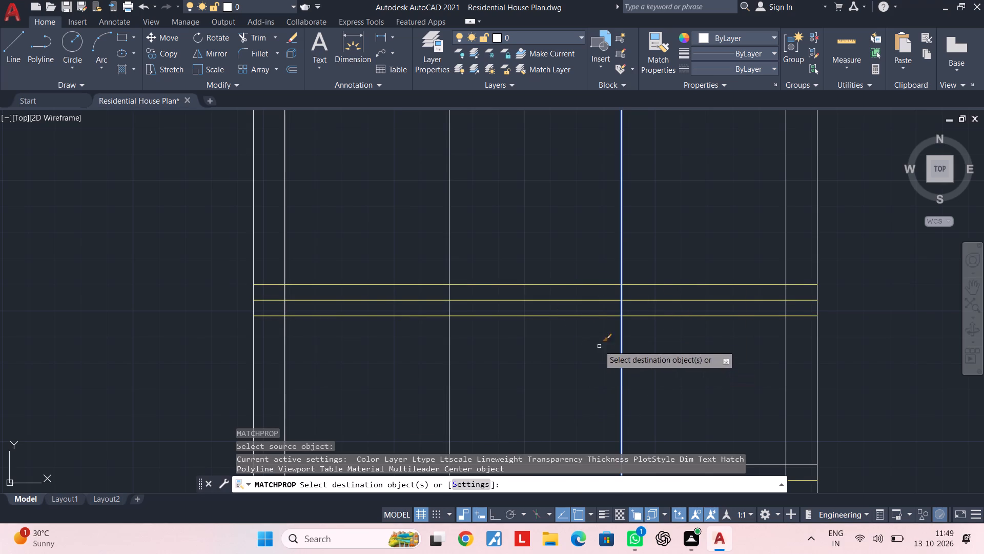
{"action": "left_click", "coordinate": [598, 341]}
{"action": "left_click", "coordinate": [582, 305]}
{"action": "left_click", "coordinate": [577, 268]}
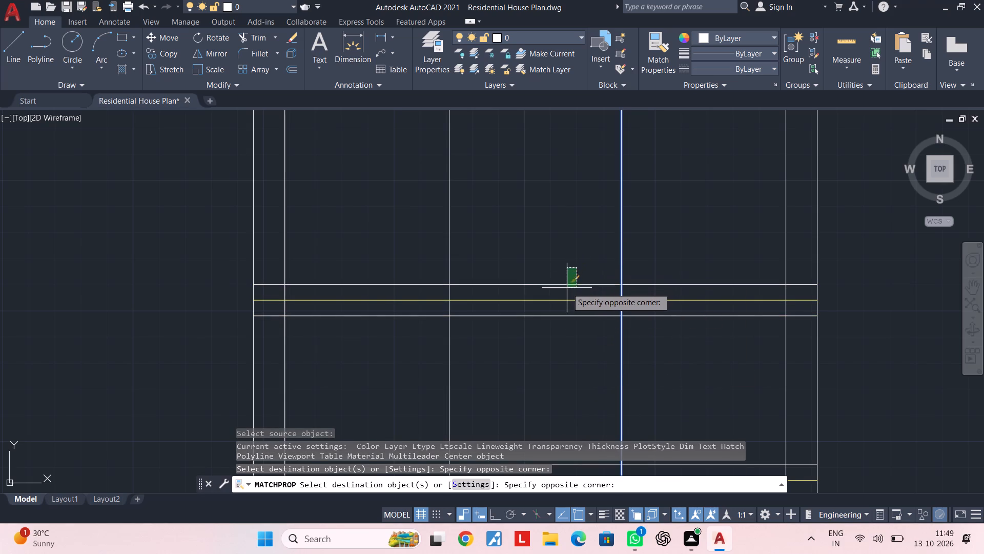
{"action": "left_click", "coordinate": [567, 289]}
{"action": "key", "text": "Escape"}
{"action": "key", "text": "Escape"}
{"action": "key", "text": "Escape"}
{"action": "middle_click_drag", "start_coordinate": [612, 286], "coordinate": [521, 297]}
{"action": "key", "text": "Escape"}
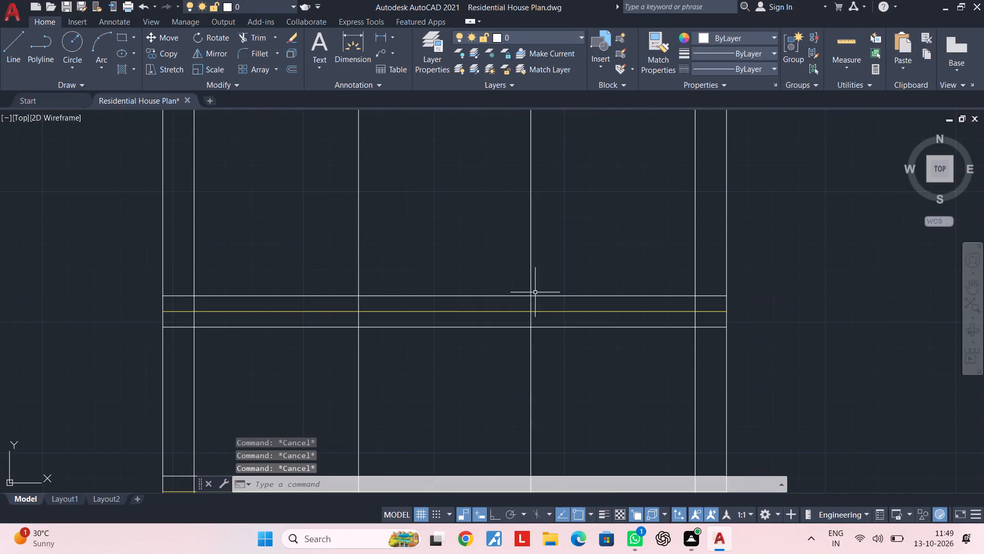
{"action": "key", "text": "Escape"}
{"action": "key", "text": "Escape"}
{"action": "key", "text": "Escape"}
{"action": "key", "text": "Escape"}
{"action": "key", "text": "Escape"}
{"action": "key", "text": "Escape"}
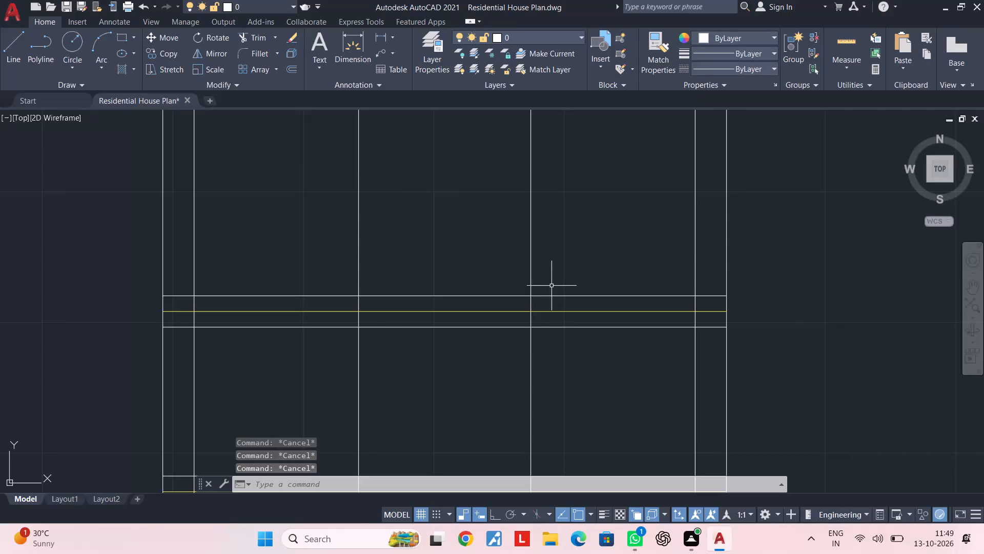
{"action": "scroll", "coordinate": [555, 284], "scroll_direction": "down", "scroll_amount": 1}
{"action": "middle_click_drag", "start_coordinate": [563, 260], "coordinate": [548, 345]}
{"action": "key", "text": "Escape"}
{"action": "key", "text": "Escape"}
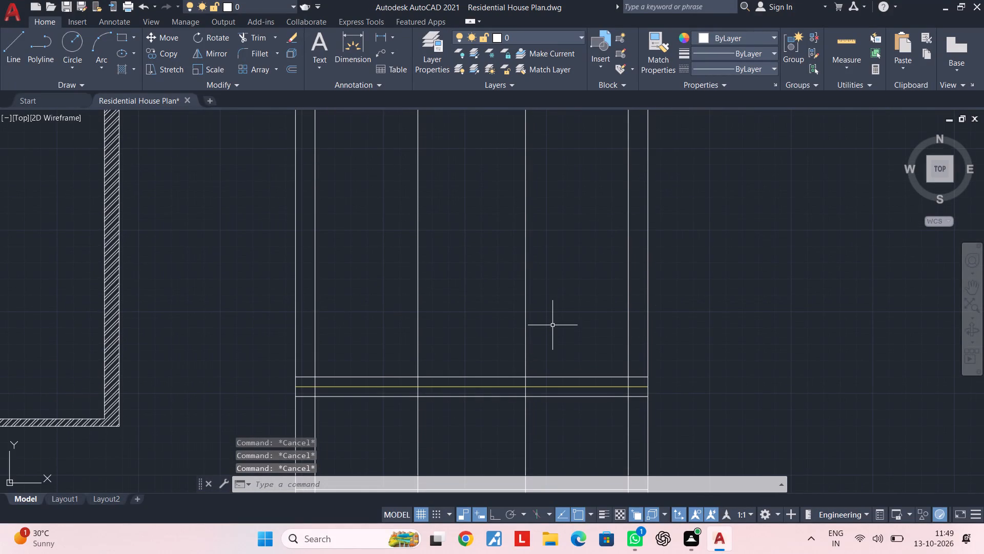
Offset the eastern interior vertical line of the fourth layout by 6" to both its west and east sides.
{"action": "type", "text": "OF"}
{"action": "key", "text": "space"}
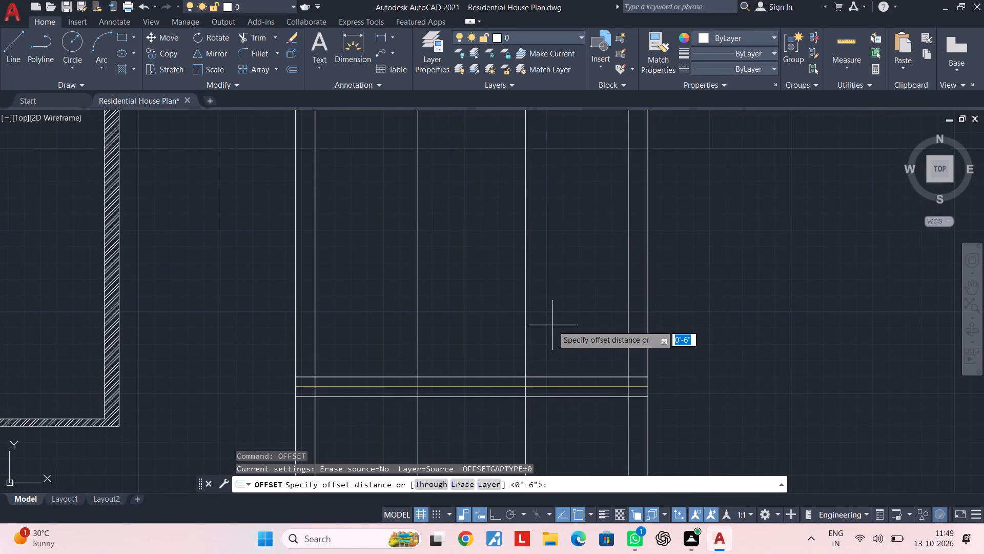
{"action": "type", "text": "6\""}
{"action": "key", "text": "Return"}
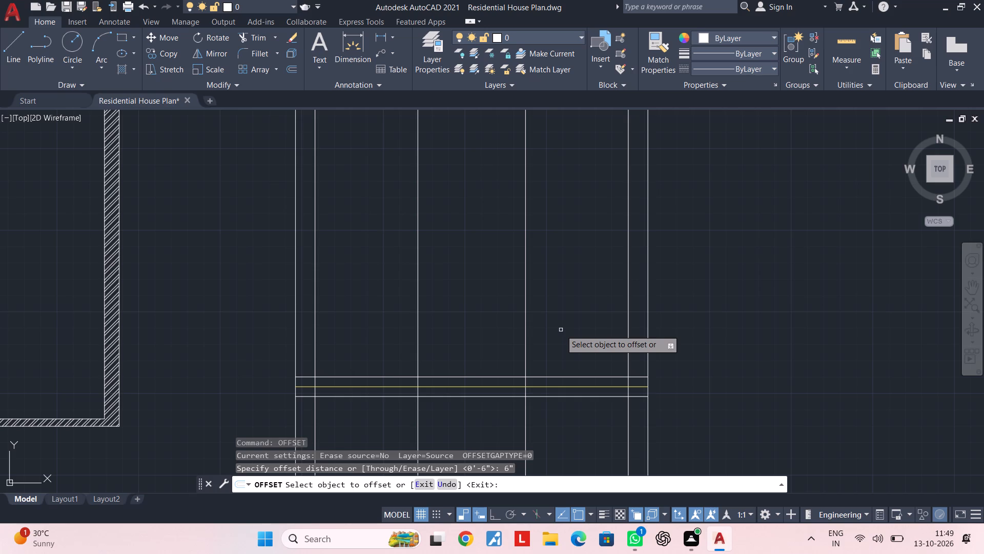
{"action": "left_click", "coordinate": [525, 330]}
{"action": "left_click", "coordinate": [508, 332]}
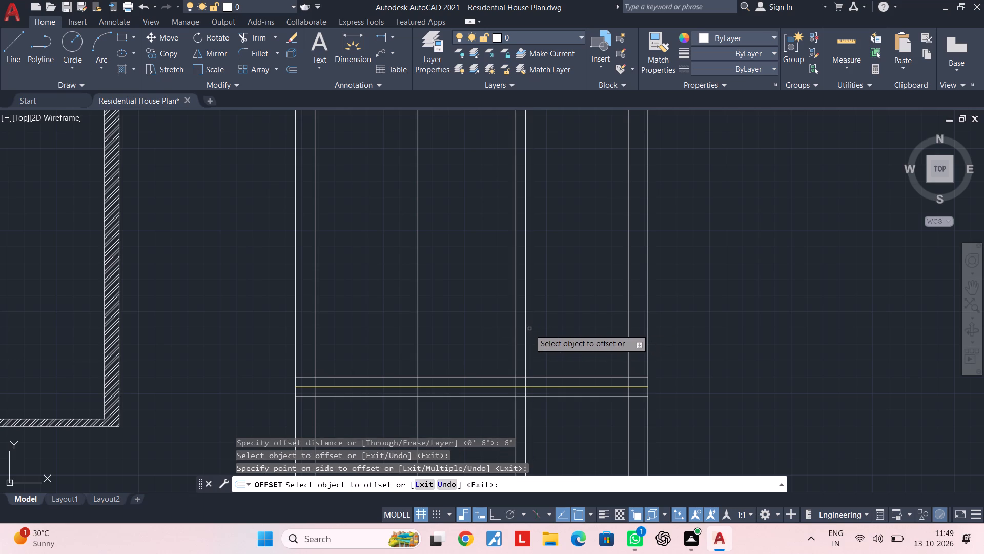
{"action": "left_click", "coordinate": [527, 329]}
{"action": "left_click", "coordinate": [550, 328]}
{"action": "key", "text": "Escape"}
{"action": "key", "text": "Escape"}
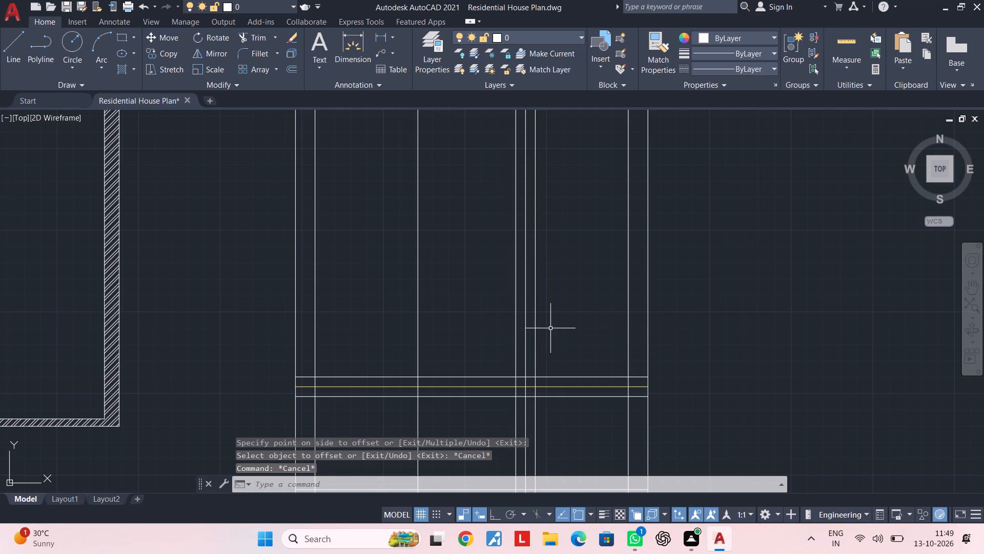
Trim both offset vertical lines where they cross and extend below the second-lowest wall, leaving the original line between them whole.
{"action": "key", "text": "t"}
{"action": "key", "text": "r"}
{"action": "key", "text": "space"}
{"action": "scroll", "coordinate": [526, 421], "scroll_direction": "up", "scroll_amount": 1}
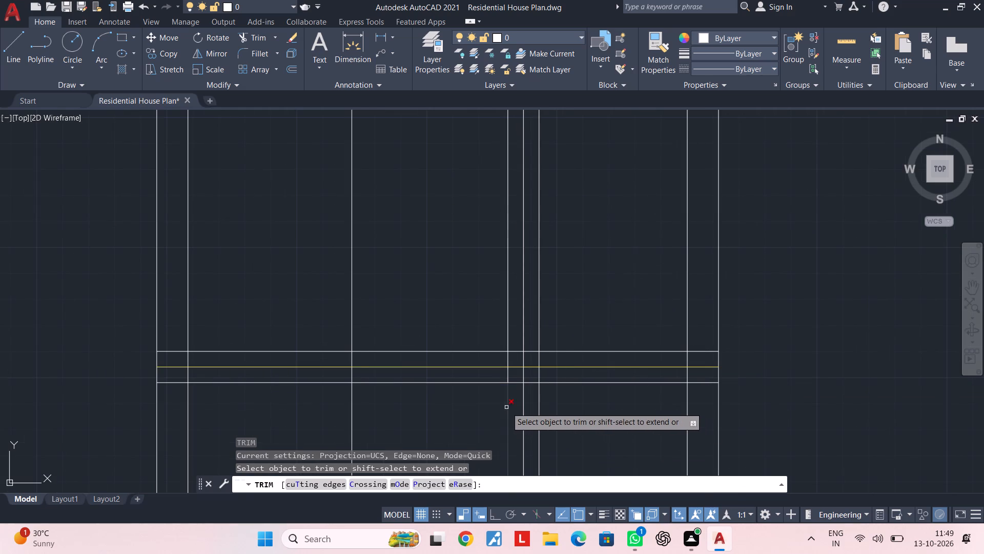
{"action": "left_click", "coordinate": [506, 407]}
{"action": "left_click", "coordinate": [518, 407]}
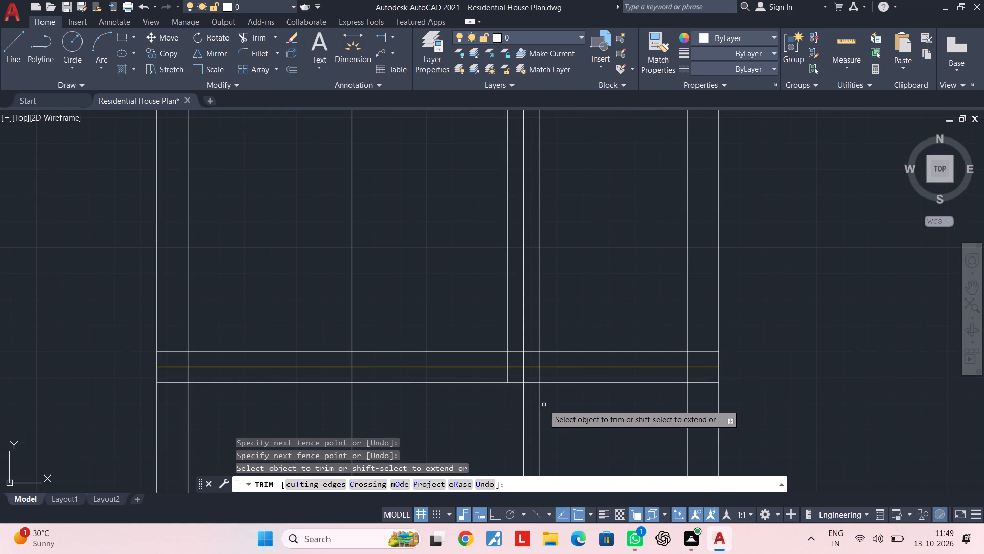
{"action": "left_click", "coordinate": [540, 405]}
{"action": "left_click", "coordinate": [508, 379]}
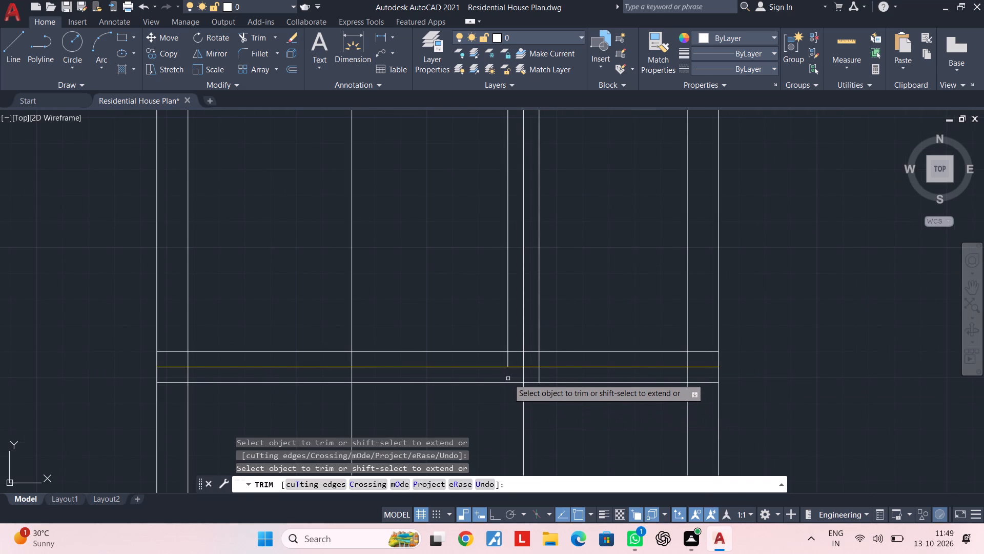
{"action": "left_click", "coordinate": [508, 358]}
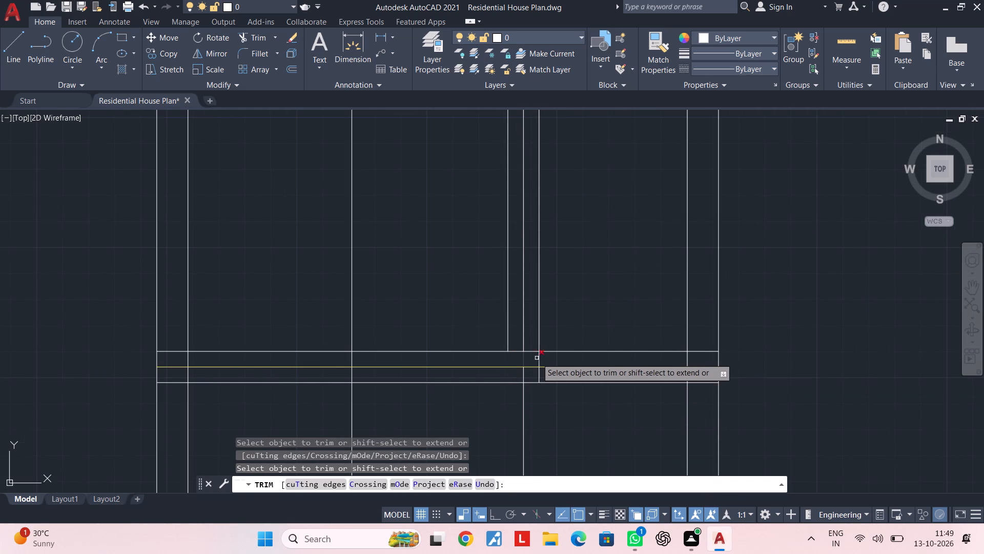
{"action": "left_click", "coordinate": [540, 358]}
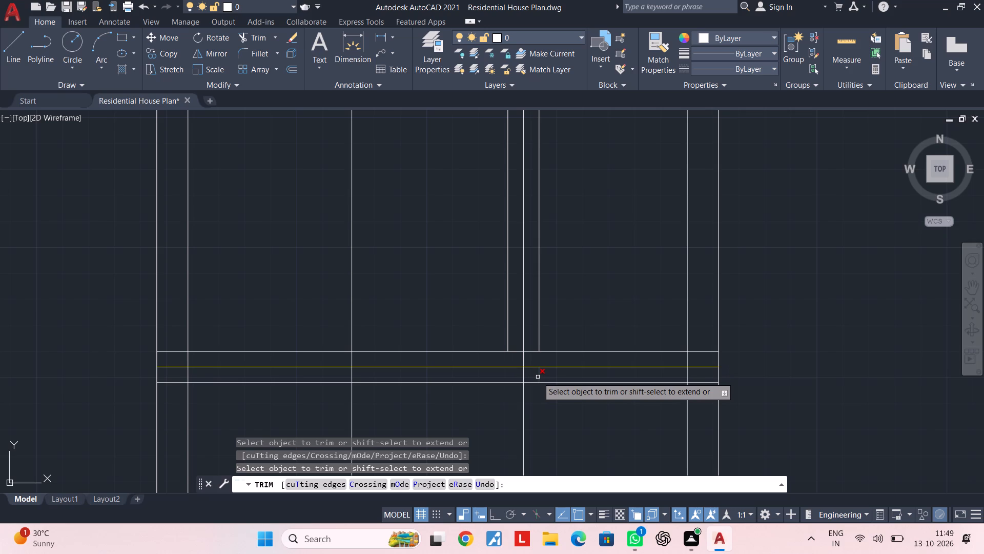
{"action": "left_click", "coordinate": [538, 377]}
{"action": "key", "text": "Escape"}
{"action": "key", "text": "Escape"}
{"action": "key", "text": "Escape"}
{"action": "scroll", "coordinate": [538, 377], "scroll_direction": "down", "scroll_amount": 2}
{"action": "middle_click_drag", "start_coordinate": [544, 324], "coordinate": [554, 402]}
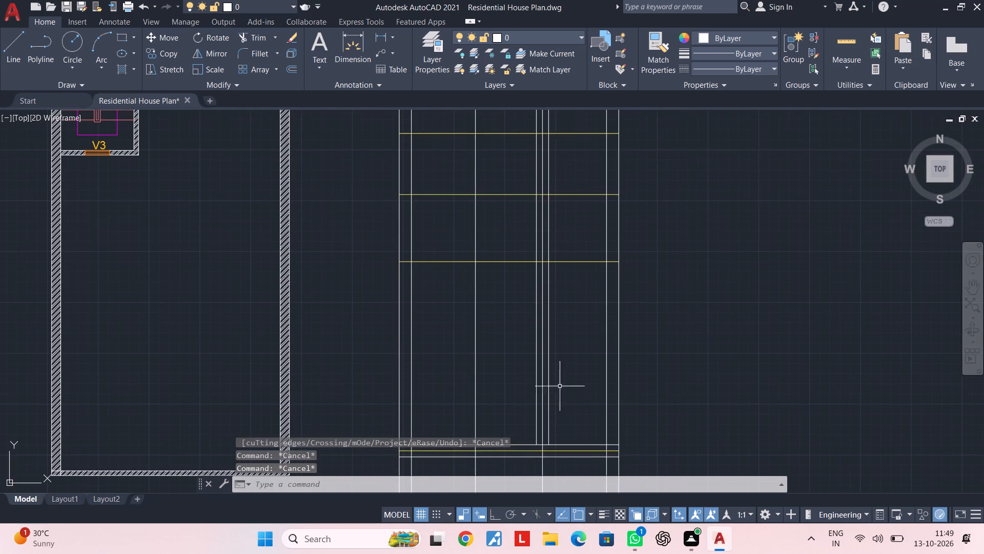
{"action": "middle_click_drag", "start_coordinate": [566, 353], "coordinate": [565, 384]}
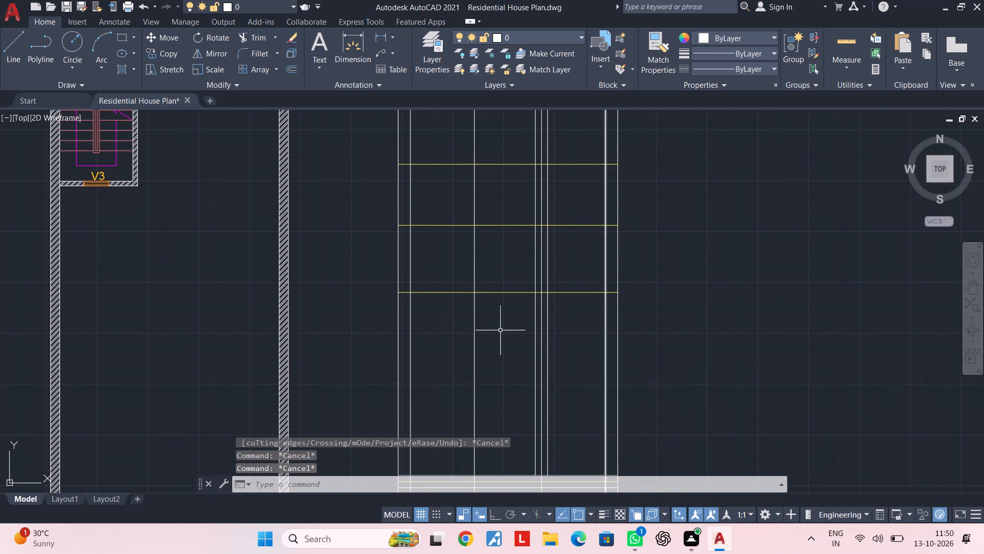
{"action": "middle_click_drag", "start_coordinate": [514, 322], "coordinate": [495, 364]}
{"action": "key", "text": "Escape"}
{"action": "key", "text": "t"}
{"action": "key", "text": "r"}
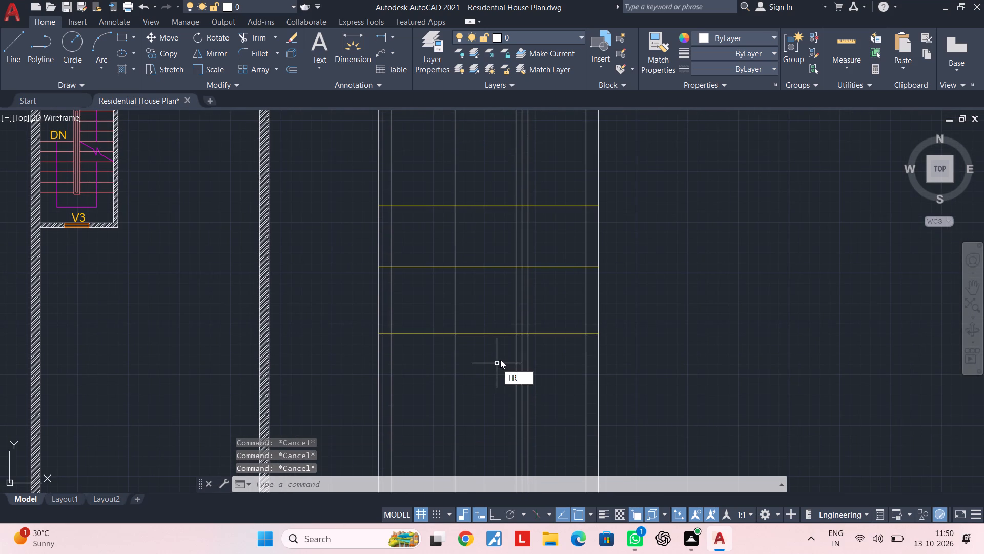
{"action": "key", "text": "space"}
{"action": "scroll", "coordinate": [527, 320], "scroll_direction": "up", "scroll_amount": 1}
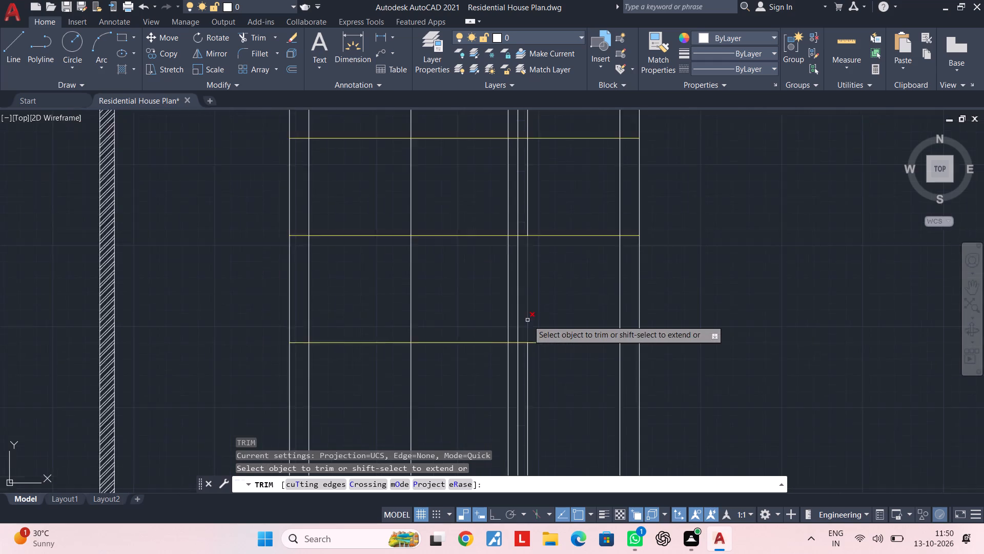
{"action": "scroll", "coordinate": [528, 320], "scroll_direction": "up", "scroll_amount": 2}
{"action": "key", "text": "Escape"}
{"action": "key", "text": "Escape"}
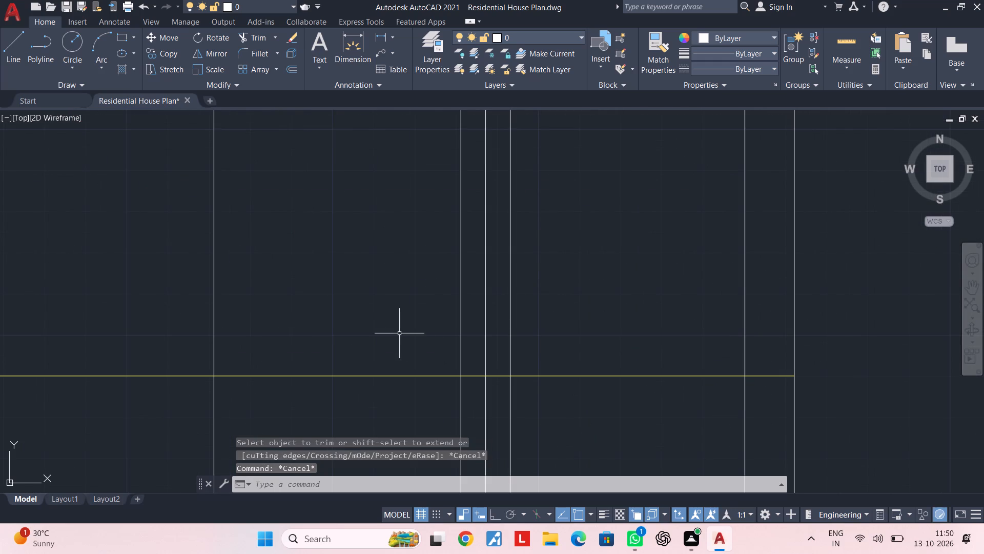
Offset the third-lowest yellow horizontal line by 6" to both its north and south sides.
{"action": "middle_click_drag", "start_coordinate": [400, 333], "coordinate": [482, 304]}
{"action": "key", "text": "Escape"}
{"action": "key", "text": "Escape"}
{"action": "key", "text": "Escape"}
{"action": "type", "text": "OF 6\""}
{"action": "key", "text": "Return"}
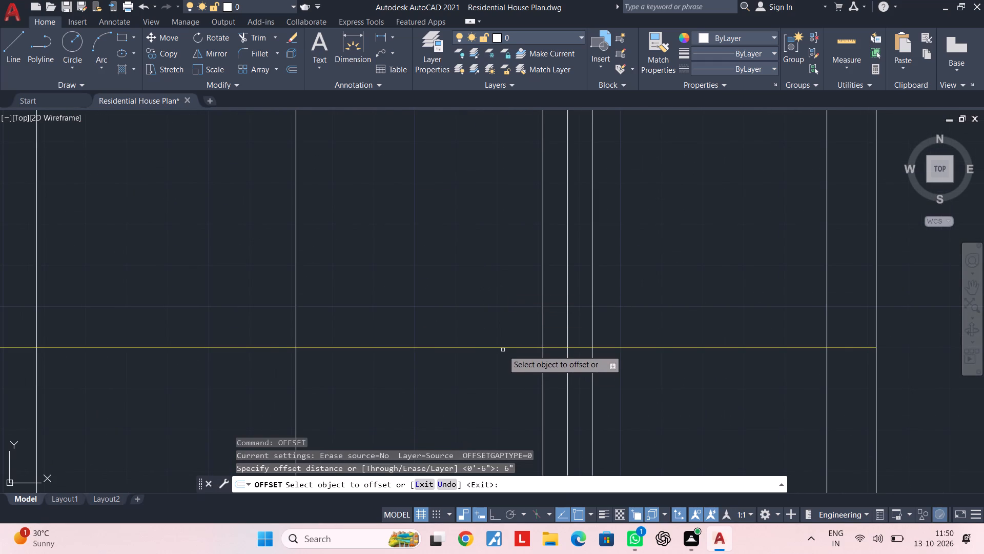
{"action": "left_click", "coordinate": [503, 348]}
{"action": "left_click", "coordinate": [501, 327]}
{"action": "left_click", "coordinate": [502, 347]}
{"action": "left_click", "coordinate": [502, 379]}
{"action": "key", "text": "Escape"}
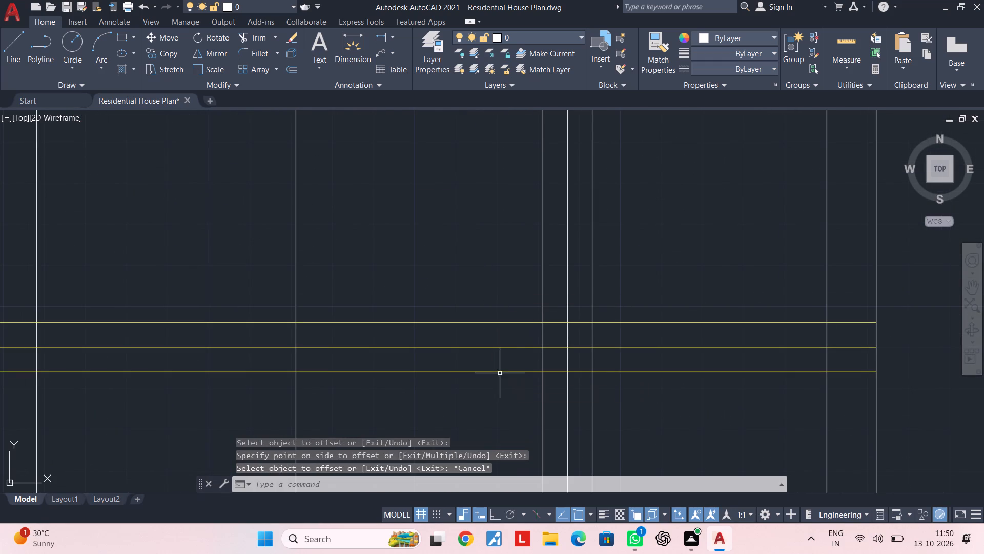
{"action": "key", "text": "Escape"}
Match the properties of a white vertical line onto the two outer lines of this third-lowest wall, leaving its centre line yellow.
{"action": "key", "text": "m"}
{"action": "type", "text": "A"}
{"action": "key", "text": "space"}
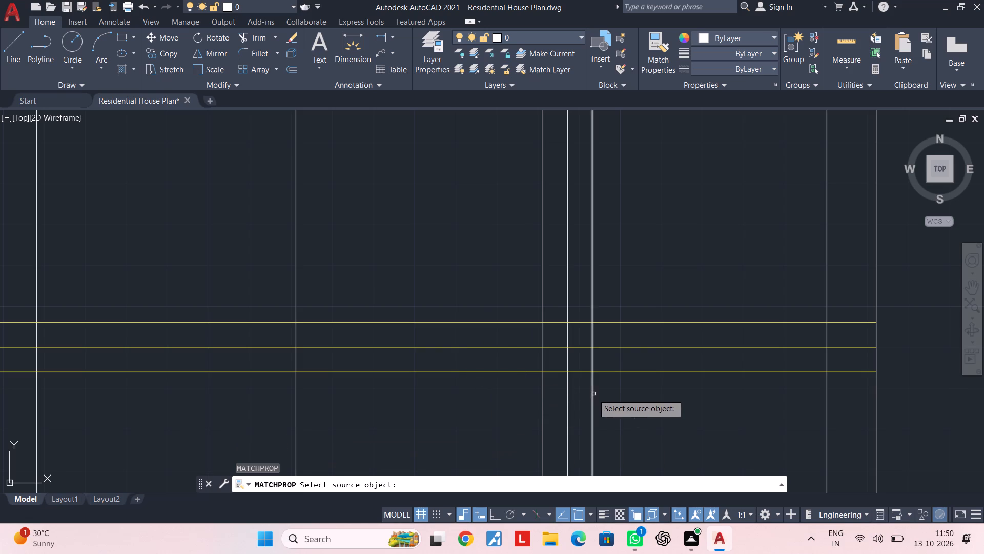
{"action": "left_click", "coordinate": [593, 394]}
{"action": "left_click", "coordinate": [496, 388]}
{"action": "left_click", "coordinate": [488, 370]}
{"action": "left_click", "coordinate": [490, 310]}
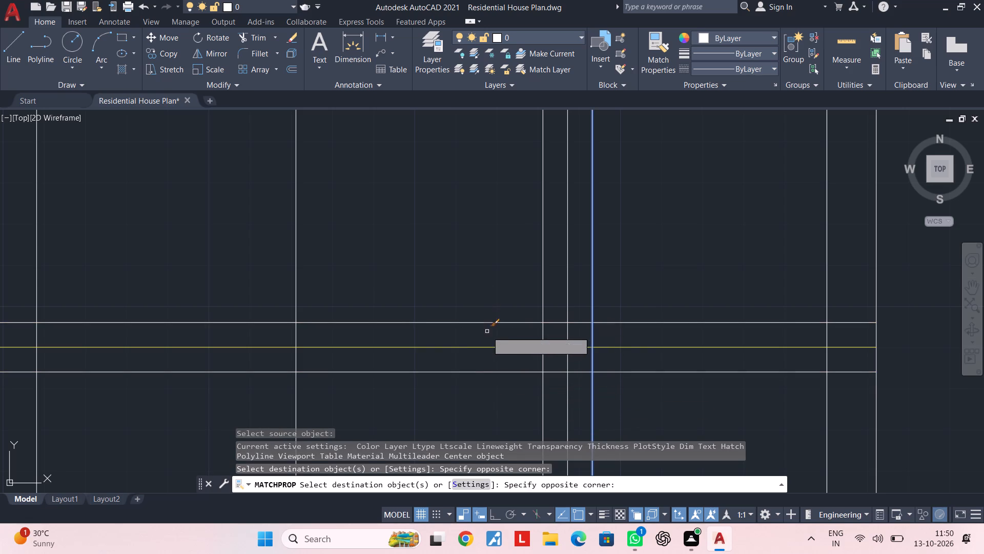
{"action": "left_click", "coordinate": [487, 331]}
{"action": "key", "text": "Escape"}
{"action": "key", "text": "Escape"}
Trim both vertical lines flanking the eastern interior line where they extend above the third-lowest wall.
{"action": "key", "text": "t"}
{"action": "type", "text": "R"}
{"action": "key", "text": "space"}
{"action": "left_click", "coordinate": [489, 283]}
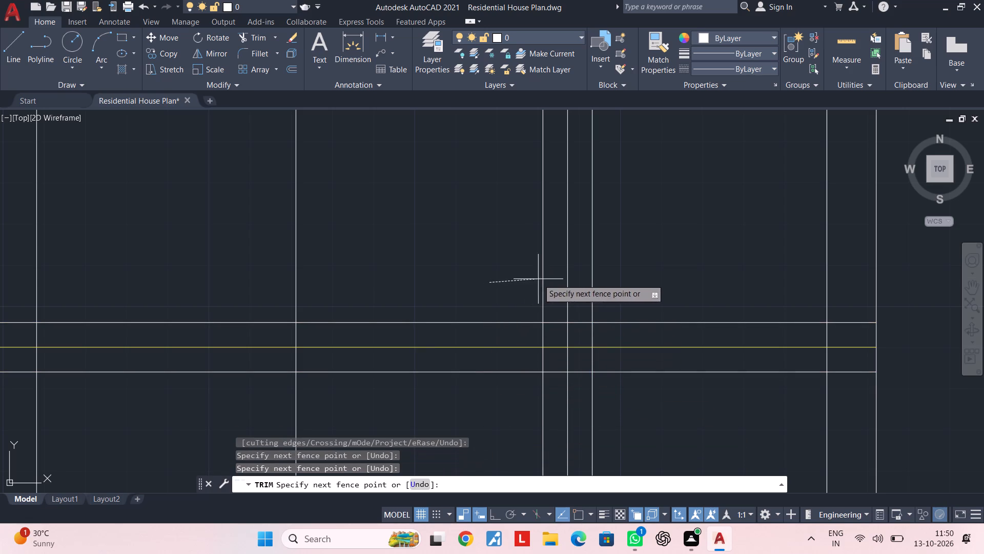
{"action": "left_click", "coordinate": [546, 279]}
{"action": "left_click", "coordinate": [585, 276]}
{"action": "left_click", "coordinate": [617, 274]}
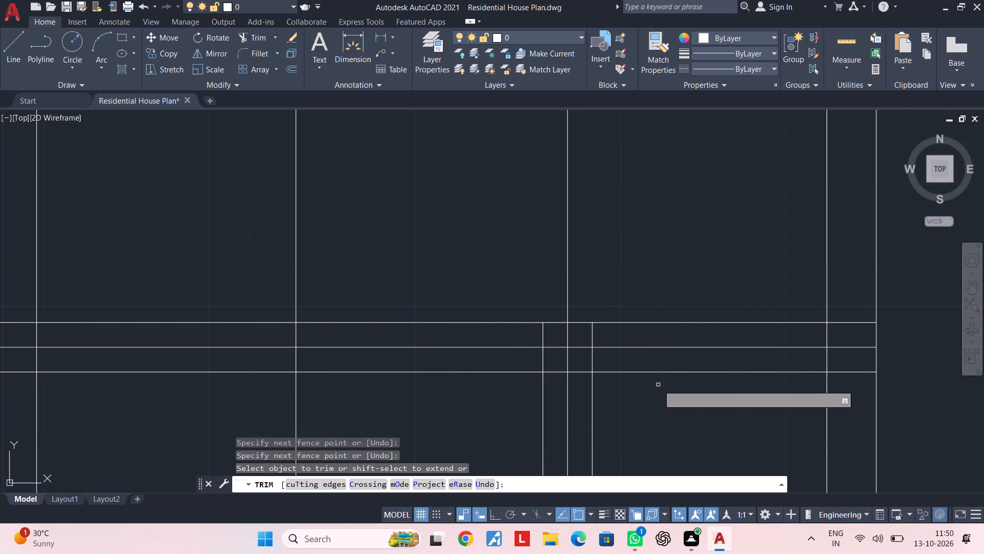
Remove the third-lowest wall's two white lines east of the interior vertical wall, including the short leftovers between the east wall lines.
{"action": "left_click", "coordinate": [664, 386]}
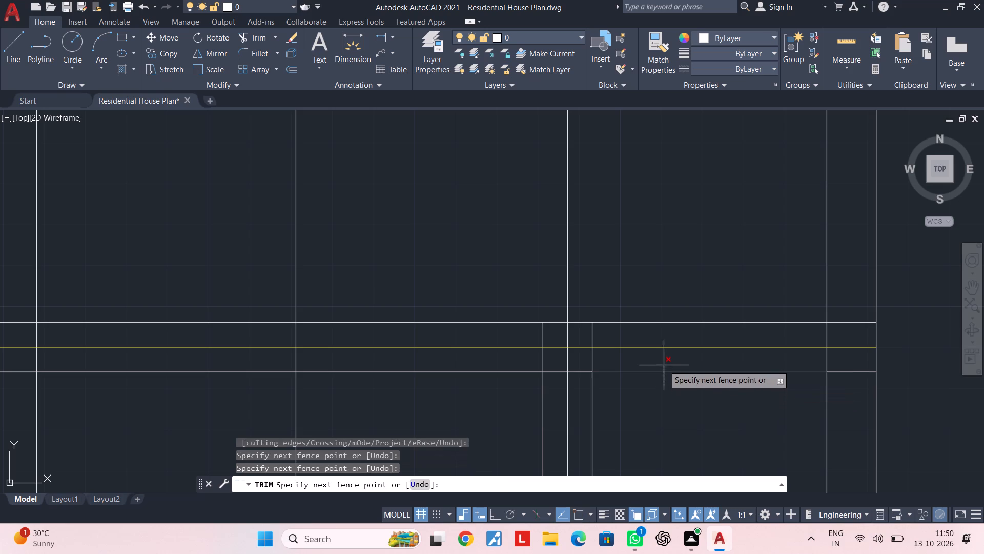
{"action": "left_click", "coordinate": [664, 364]}
{"action": "left_click", "coordinate": [676, 332]}
{"action": "left_click", "coordinate": [666, 302]}
{"action": "key", "text": "Escape"}
{"action": "left_click", "coordinate": [772, 294]}
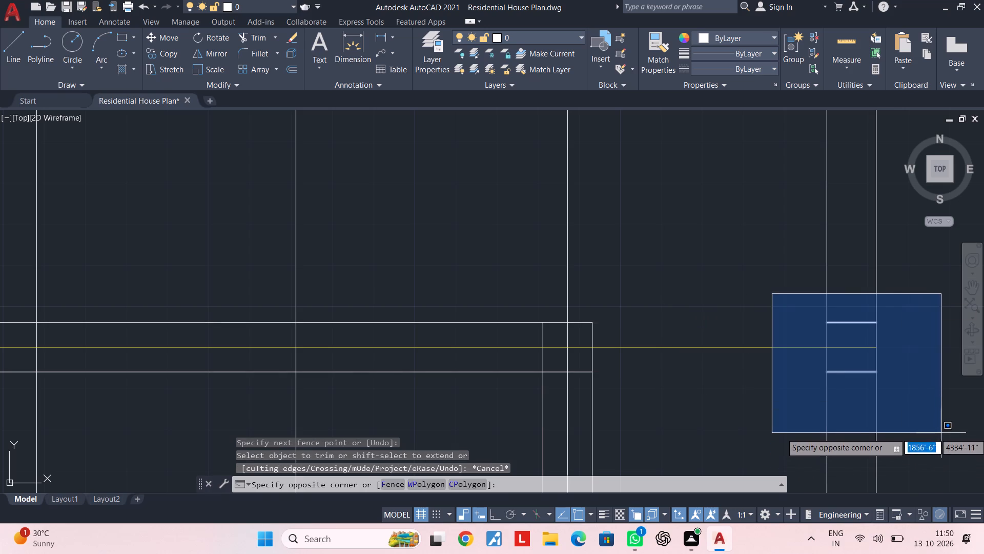
{"action": "left_click", "coordinate": [928, 409]}
{"action": "key", "text": "Delete"}
{"action": "key", "text": "Escape"}
{"action": "key", "text": "Escape"}
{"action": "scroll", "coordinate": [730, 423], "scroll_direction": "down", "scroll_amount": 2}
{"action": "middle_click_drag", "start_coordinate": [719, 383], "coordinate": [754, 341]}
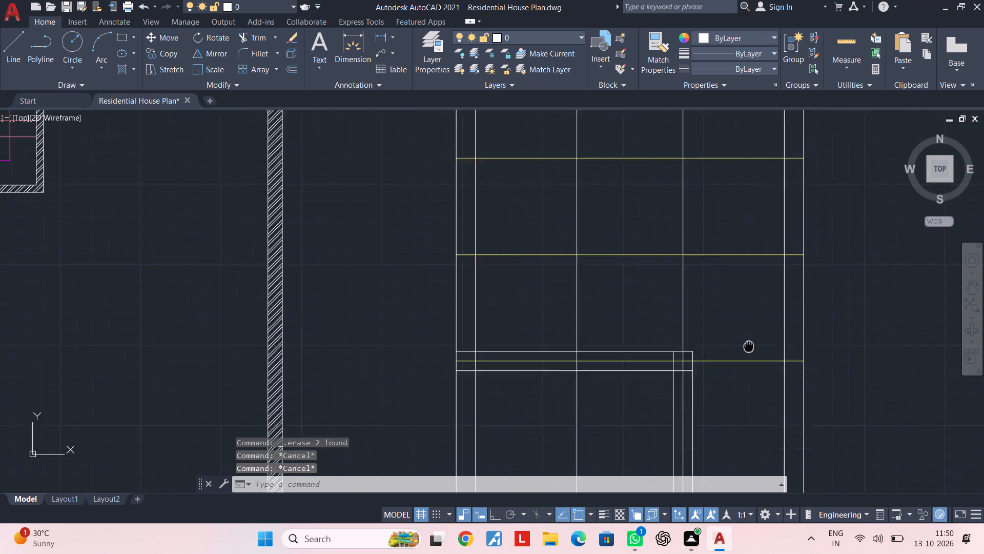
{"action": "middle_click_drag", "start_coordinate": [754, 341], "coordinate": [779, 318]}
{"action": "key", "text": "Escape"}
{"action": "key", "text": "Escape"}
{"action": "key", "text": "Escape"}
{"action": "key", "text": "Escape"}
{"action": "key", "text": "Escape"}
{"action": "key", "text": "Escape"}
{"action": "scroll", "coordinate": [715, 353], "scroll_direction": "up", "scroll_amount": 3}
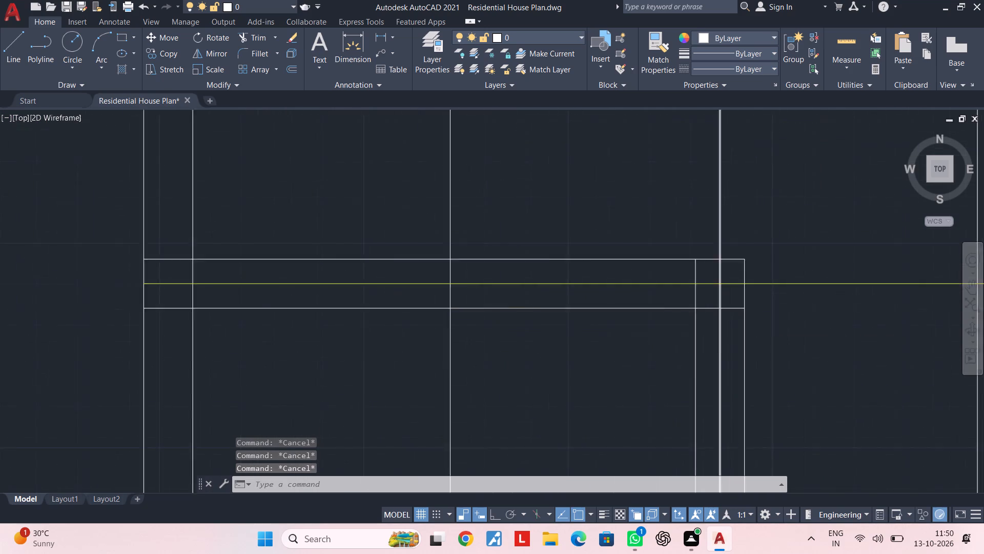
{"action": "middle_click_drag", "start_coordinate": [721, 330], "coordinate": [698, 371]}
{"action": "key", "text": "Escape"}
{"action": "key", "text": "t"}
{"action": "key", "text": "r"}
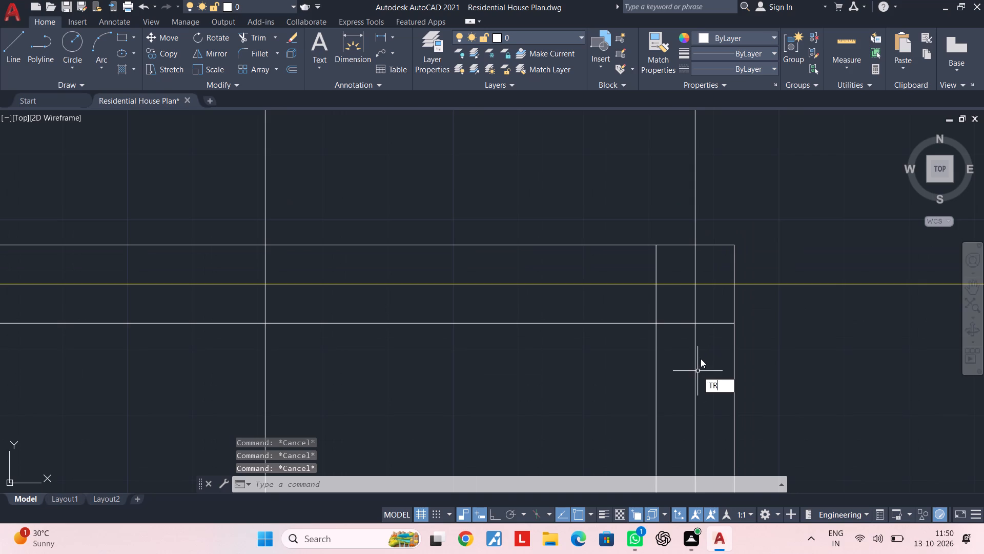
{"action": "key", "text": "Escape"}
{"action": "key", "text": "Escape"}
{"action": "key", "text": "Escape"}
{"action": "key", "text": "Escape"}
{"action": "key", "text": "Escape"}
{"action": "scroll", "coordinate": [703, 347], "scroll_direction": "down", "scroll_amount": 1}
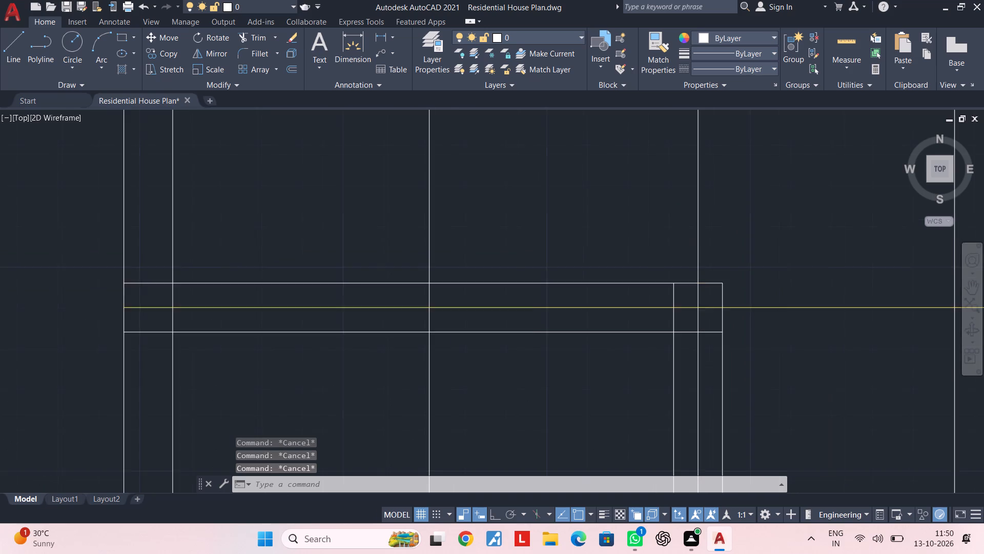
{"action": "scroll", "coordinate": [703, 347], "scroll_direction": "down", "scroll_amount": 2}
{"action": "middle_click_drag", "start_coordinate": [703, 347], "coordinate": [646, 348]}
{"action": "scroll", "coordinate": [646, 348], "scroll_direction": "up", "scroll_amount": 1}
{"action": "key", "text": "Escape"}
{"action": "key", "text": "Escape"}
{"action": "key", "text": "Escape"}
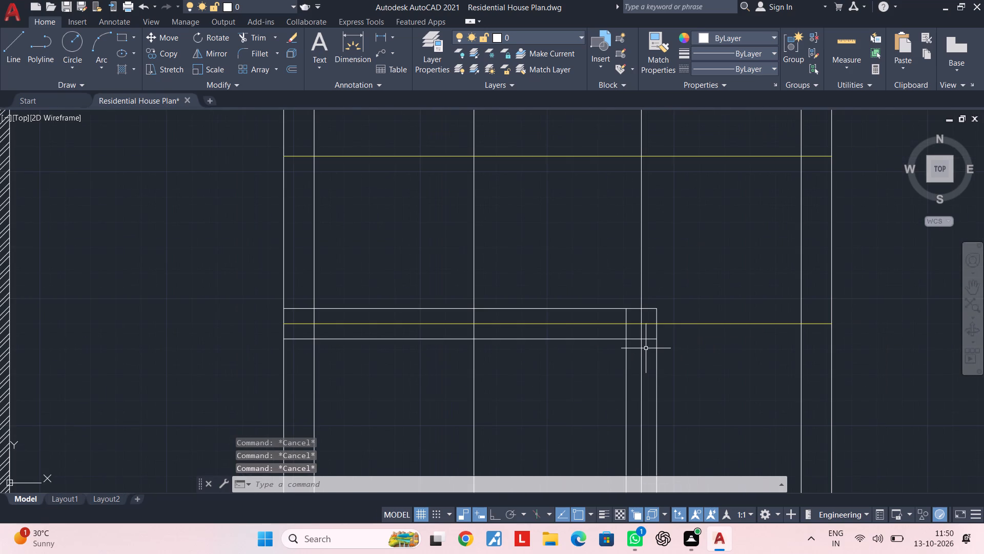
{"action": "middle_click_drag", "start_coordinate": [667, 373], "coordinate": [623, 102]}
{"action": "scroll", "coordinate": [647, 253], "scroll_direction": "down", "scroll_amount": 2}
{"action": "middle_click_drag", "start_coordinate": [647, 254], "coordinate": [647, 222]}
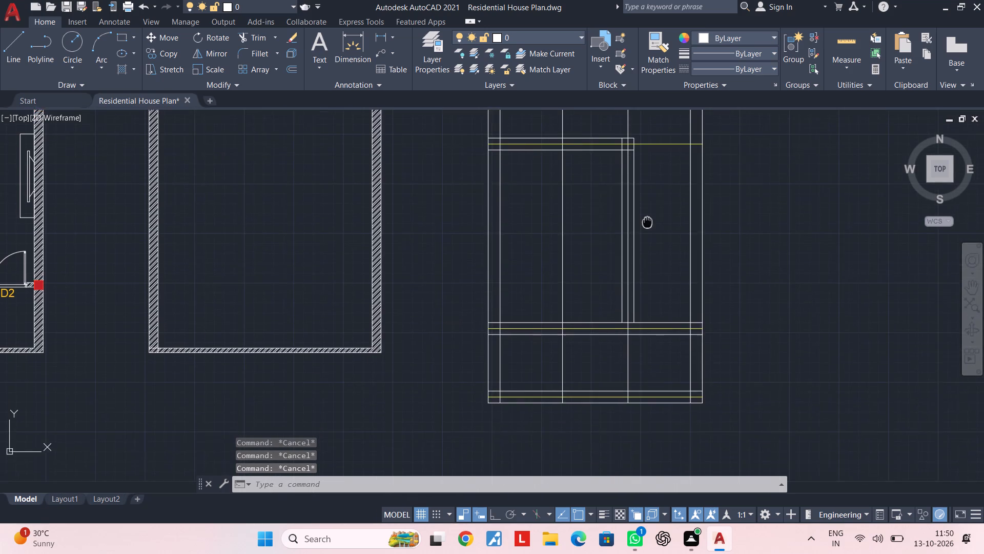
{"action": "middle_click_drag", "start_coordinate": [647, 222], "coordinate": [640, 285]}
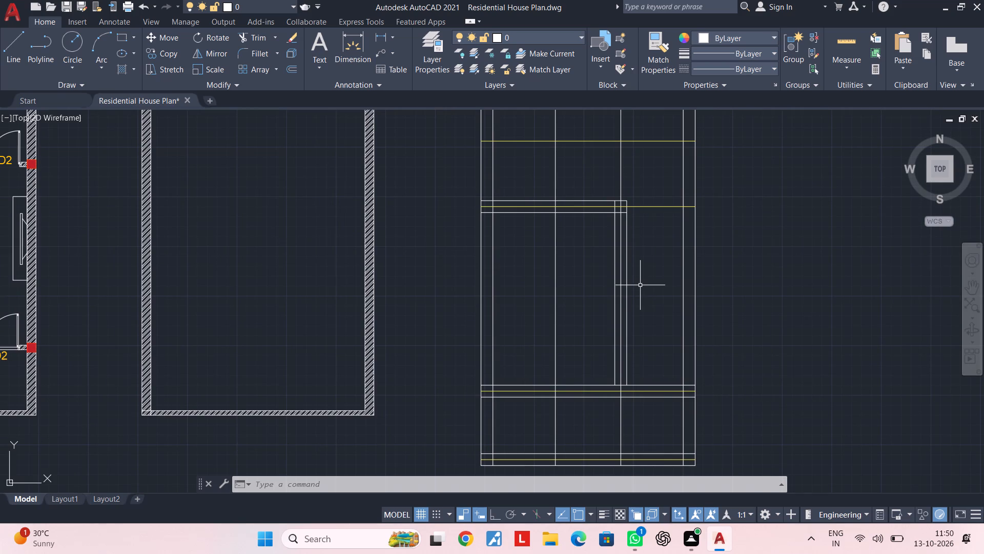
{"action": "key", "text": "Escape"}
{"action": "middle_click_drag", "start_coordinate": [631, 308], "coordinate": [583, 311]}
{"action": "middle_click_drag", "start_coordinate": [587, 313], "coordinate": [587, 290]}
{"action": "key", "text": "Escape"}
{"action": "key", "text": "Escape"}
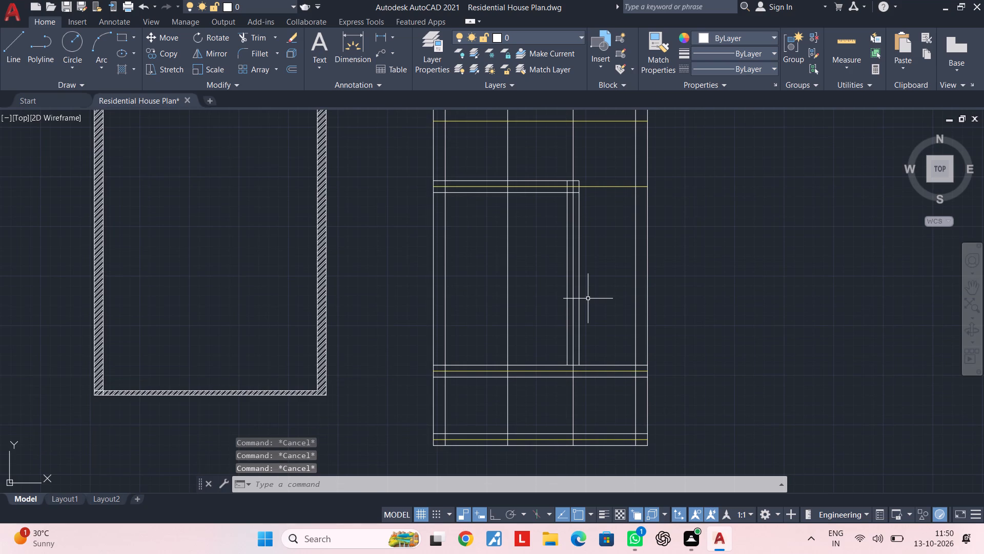
Erase the two offset vertical lines flanking the eastern interior line between the second- and third-lowest walls.
{"action": "scroll", "coordinate": [569, 301], "scroll_direction": "up", "scroll_amount": 1}
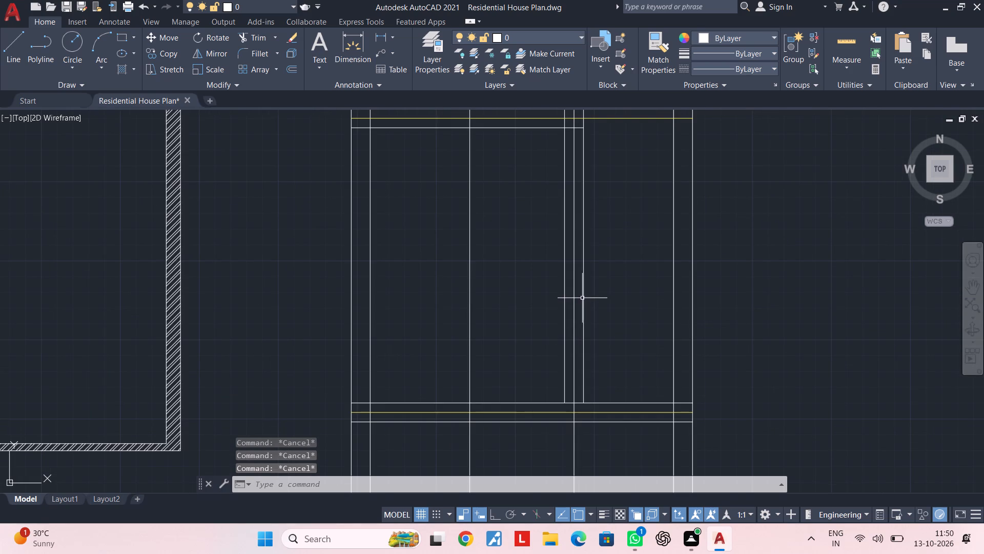
{"action": "left_click", "coordinate": [583, 298]}
{"action": "left_click", "coordinate": [566, 299]}
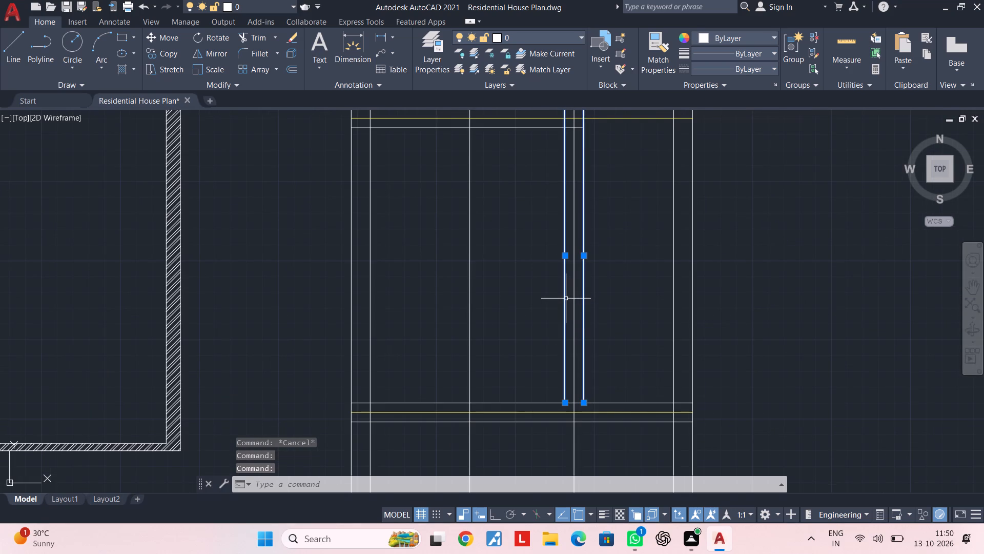
{"action": "key", "text": "Delete"}
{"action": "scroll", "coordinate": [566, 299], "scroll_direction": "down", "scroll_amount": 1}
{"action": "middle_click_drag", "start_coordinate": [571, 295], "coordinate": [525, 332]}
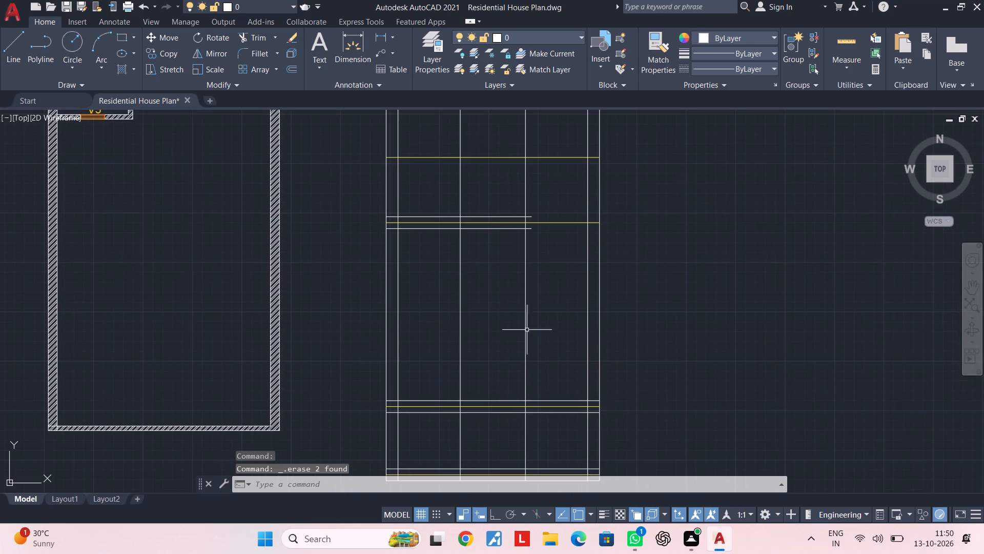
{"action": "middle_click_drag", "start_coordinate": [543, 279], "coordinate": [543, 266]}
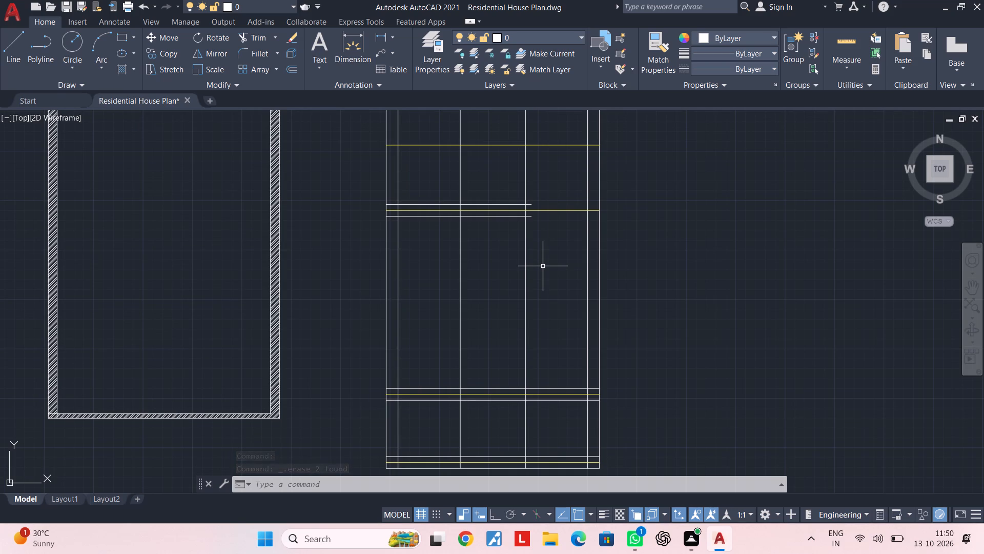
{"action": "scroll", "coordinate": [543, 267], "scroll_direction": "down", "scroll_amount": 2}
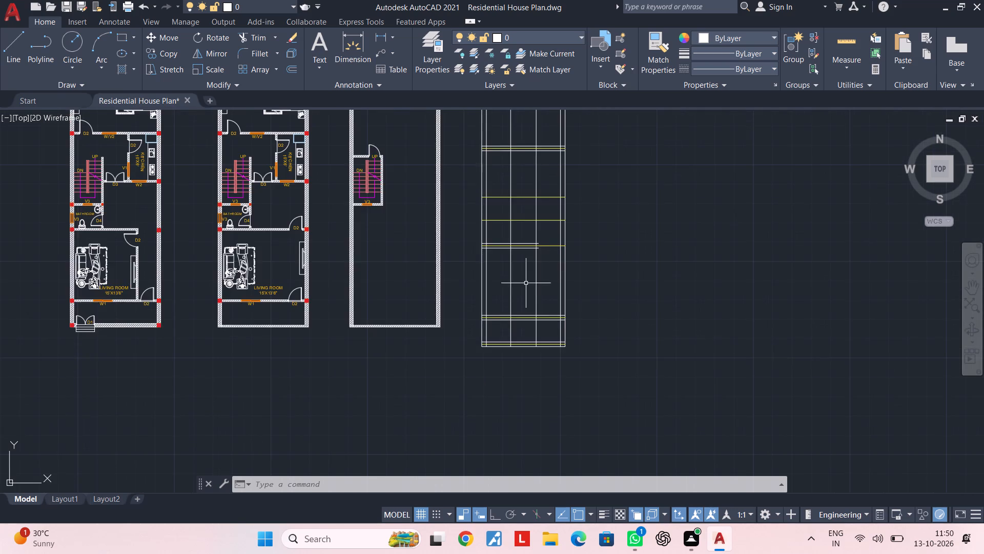
Measure the living room's width in the westernmost plan, from the west wall's inner face to the D2 partition, with a linear dimension.
{"action": "middle_click_drag", "start_coordinate": [525, 283], "coordinate": [641, 288]}
{"action": "scroll", "coordinate": [248, 239], "scroll_direction": "up", "scroll_amount": 3}
{"action": "middle_click_drag", "start_coordinate": [236, 263], "coordinate": [479, 275]}
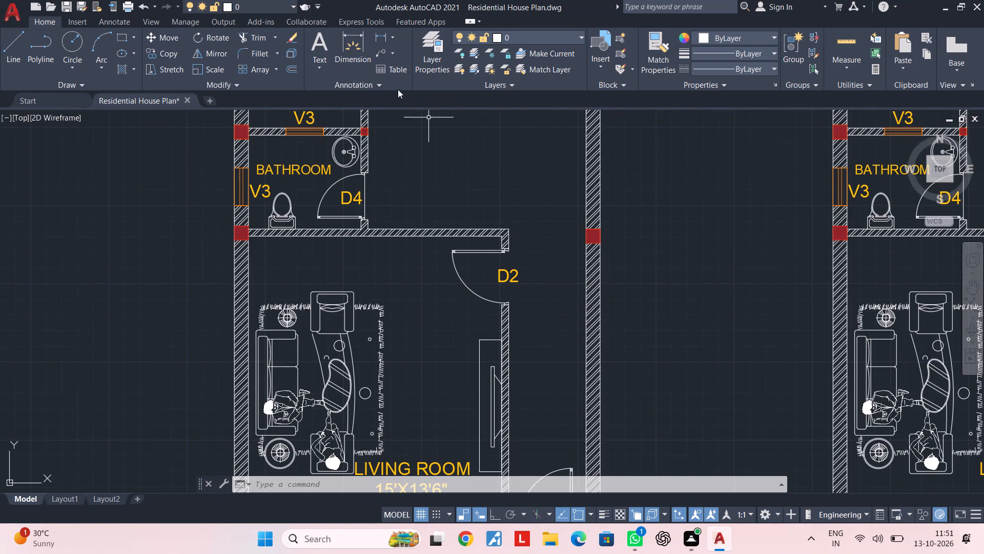
{"action": "left_click", "coordinate": [380, 37]}
{"action": "scroll", "coordinate": [251, 239], "scroll_direction": "up", "scroll_amount": 3}
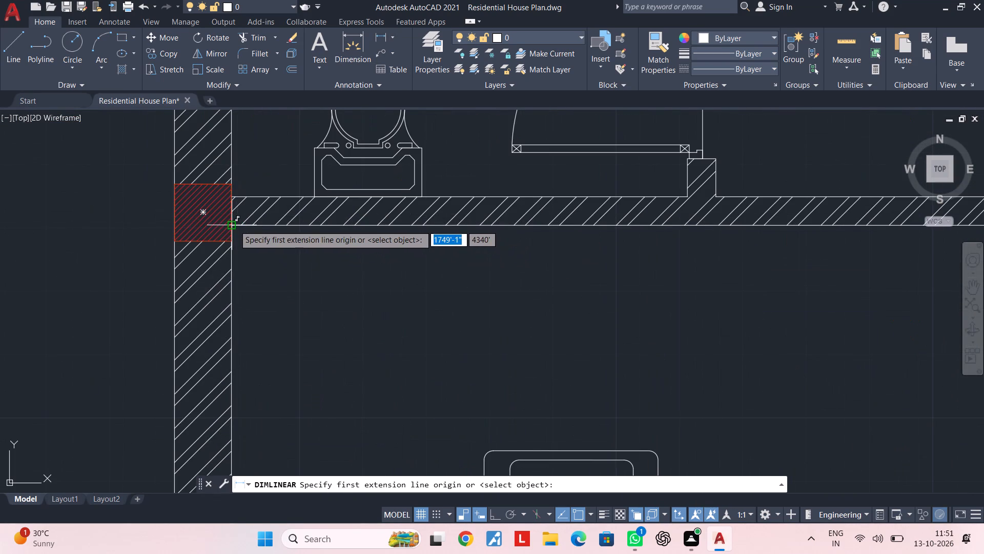
{"action": "left_click", "coordinate": [234, 225]}
{"action": "scroll", "coordinate": [535, 229], "scroll_direction": "down", "scroll_amount": 2}
{"action": "middle_click_drag", "start_coordinate": [462, 226], "coordinate": [251, 224]}
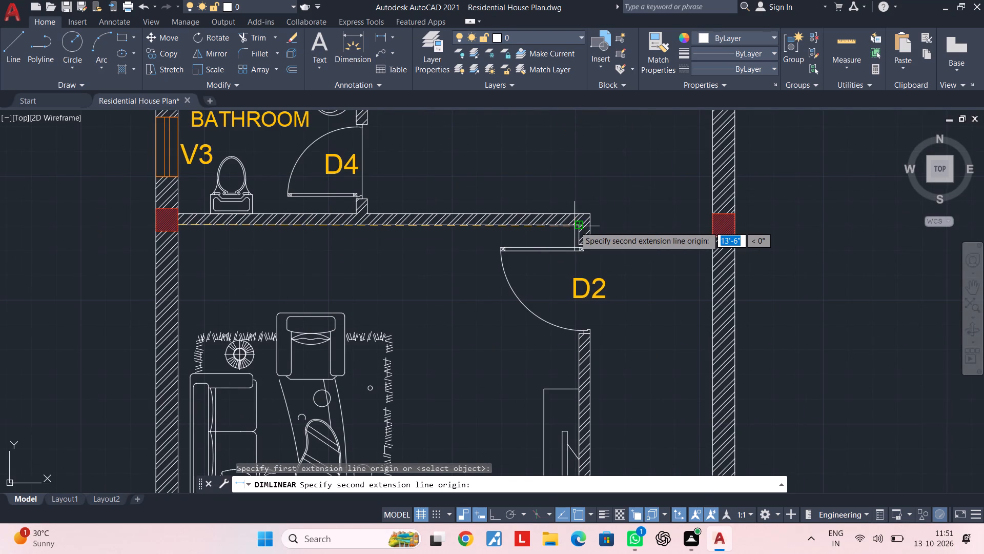
{"action": "left_click", "coordinate": [578, 226]}
{"action": "key", "text": "Escape"}
Offset the west wall's inner line 13'6" east in the fourth layout.
{"action": "scroll", "coordinate": [772, 304], "scroll_direction": "down", "scroll_amount": 2}
{"action": "middle_click_drag", "start_coordinate": [819, 305], "coordinate": [303, 213]}
{"action": "middle_click_drag", "start_coordinate": [699, 282], "coordinate": [376, 275]}
{"action": "scroll", "coordinate": [648, 312], "scroll_direction": "down", "scroll_amount": 1}
{"action": "middle_click_drag", "start_coordinate": [599, 311], "coordinate": [429, 297]}
{"action": "scroll", "coordinate": [609, 292], "scroll_direction": "up", "scroll_amount": 1}
{"action": "middle_click_drag", "start_coordinate": [550, 273], "coordinate": [507, 301]}
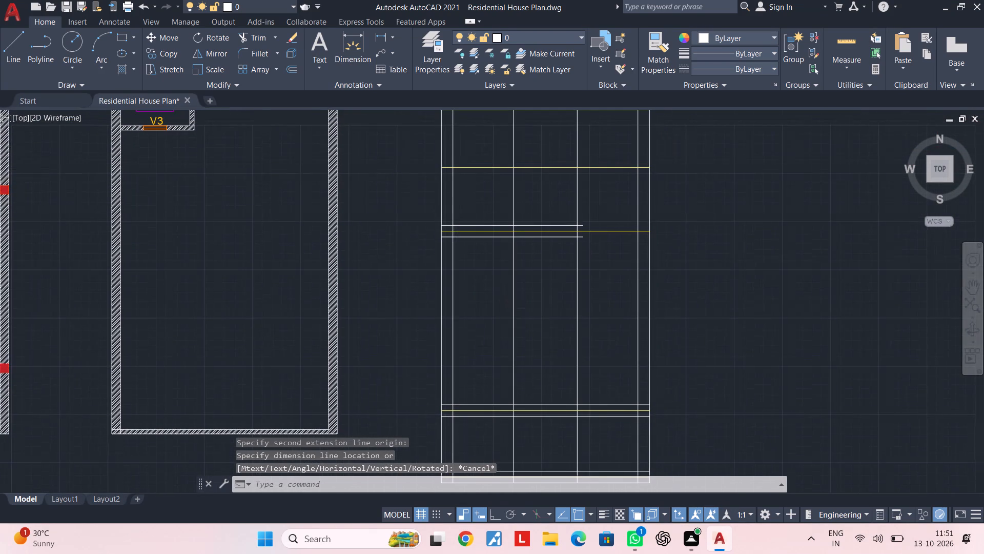
{"action": "key", "text": "p"}
{"action": "key", "text": "Escape"}
{"action": "key", "text": "Escape"}
{"action": "type", "text": "OF 13'6\""}
{"action": "key", "text": "Return"}
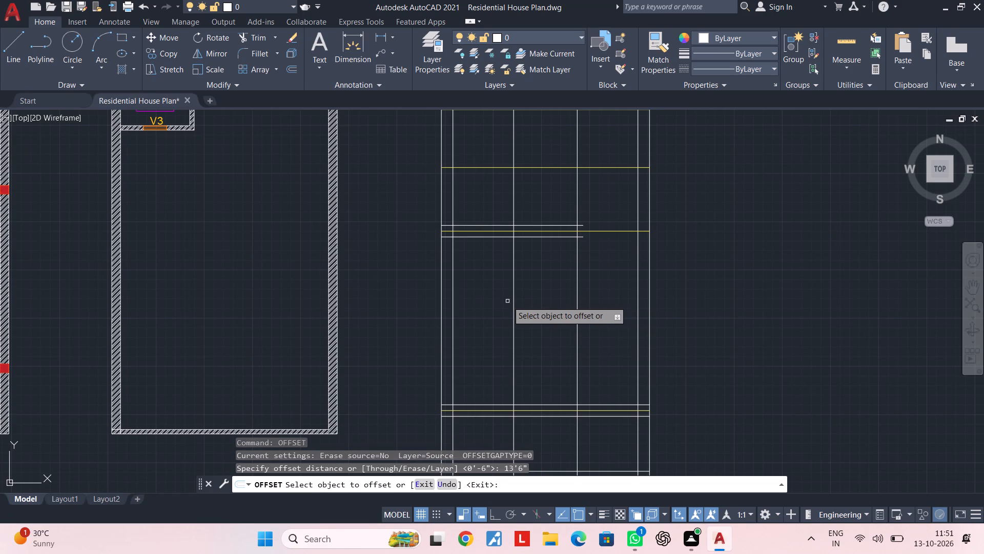
{"action": "left_click", "coordinate": [452, 304]}
{"action": "scroll", "coordinate": [592, 290], "scroll_direction": "up", "scroll_amount": 2}
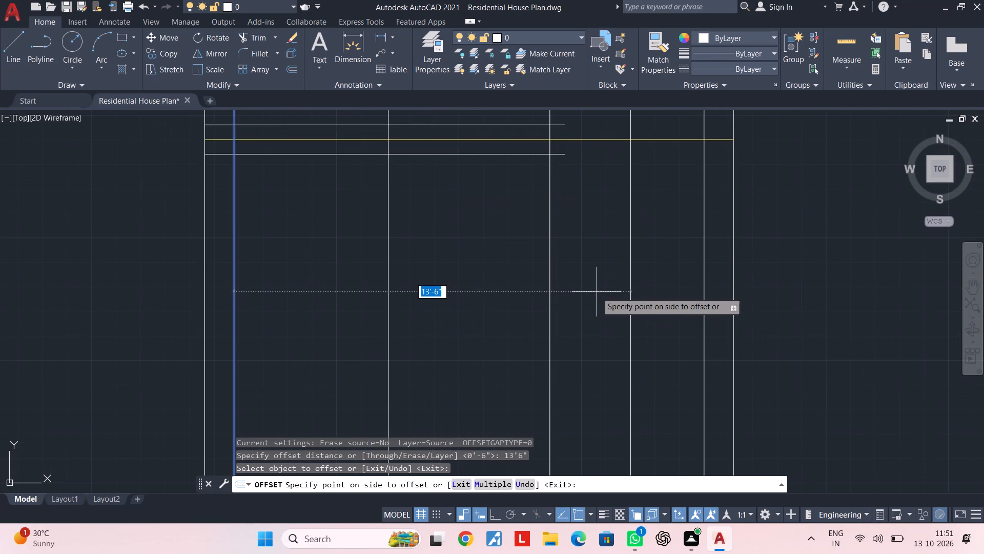
{"action": "left_click", "coordinate": [601, 293]}
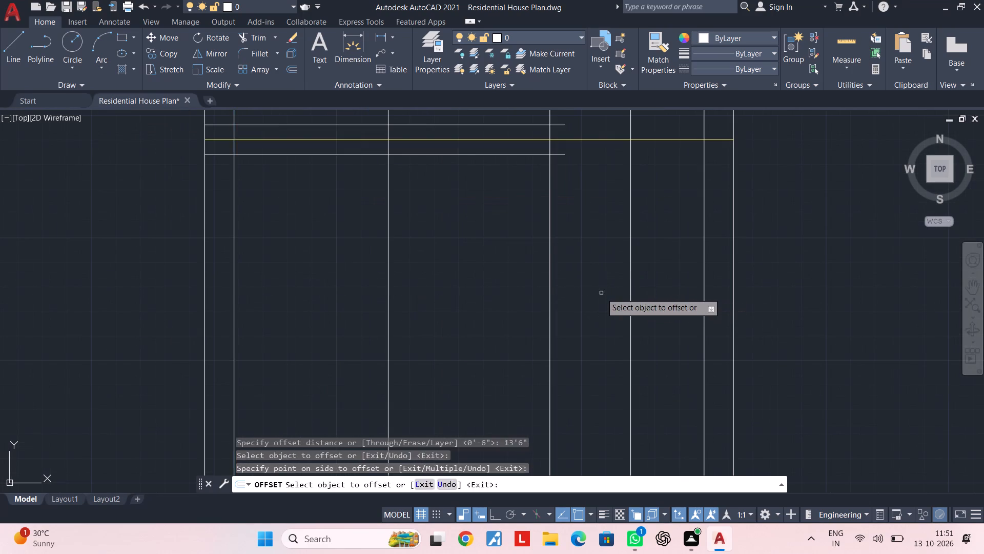
{"action": "key", "text": "Escape"}
Trim the new 13'6" offset line at the third-lowest wall's centre line and erase its entire portion above.
{"action": "scroll", "coordinate": [616, 271], "scroll_direction": "down", "scroll_amount": 1}
{"action": "middle_click_drag", "start_coordinate": [606, 276], "coordinate": [548, 321]}
{"action": "key", "text": "Escape"}
{"action": "key", "text": "Escape"}
{"action": "key", "text": "Escape"}
{"action": "key", "text": "Escape"}
{"action": "key", "text": "Escape"}
{"action": "key", "text": "t"}
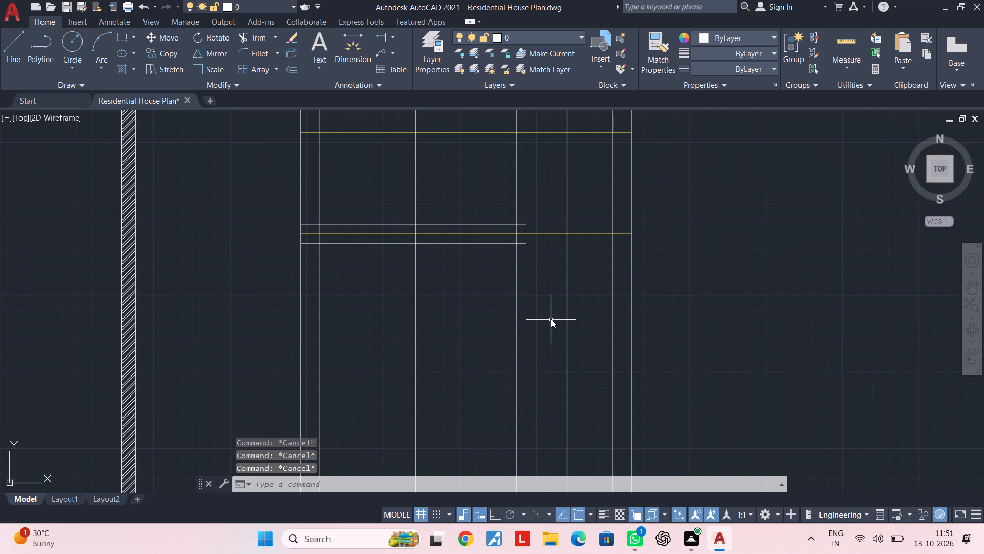
{"action": "key", "text": "r"}
{"action": "key", "text": "space"}
{"action": "left_click", "coordinate": [589, 217]}
{"action": "left_click", "coordinate": [546, 226]}
{"action": "middle_click_drag", "start_coordinate": [563, 180], "coordinate": [530, 270]}
{"action": "key", "text": "Escape"}
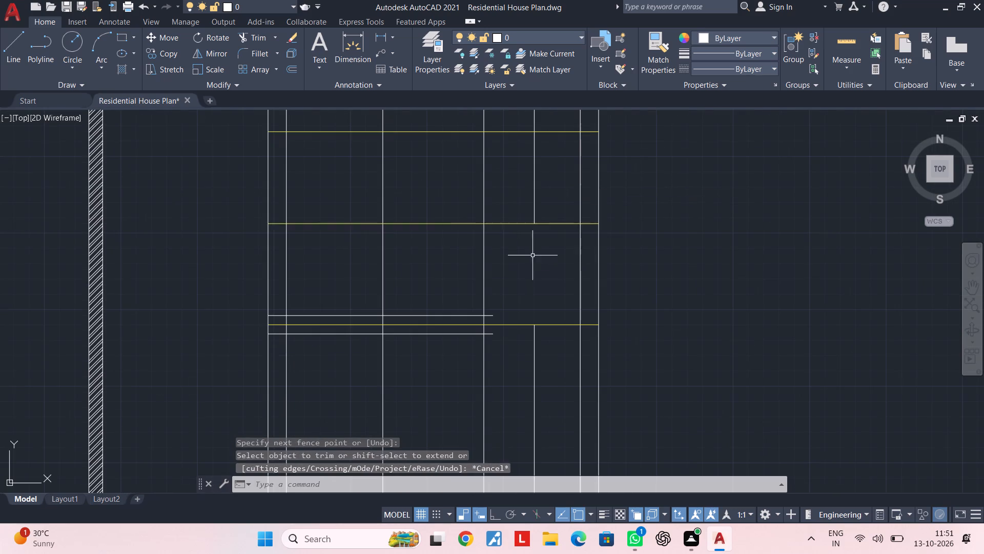
{"action": "key", "text": "Escape"}
{"action": "left_click", "coordinate": [551, 197]}
{"action": "left_click", "coordinate": [510, 203]}
{"action": "key", "text": "Delete"}
{"action": "key", "text": "Escape"}
{"action": "key", "text": "Escape"}
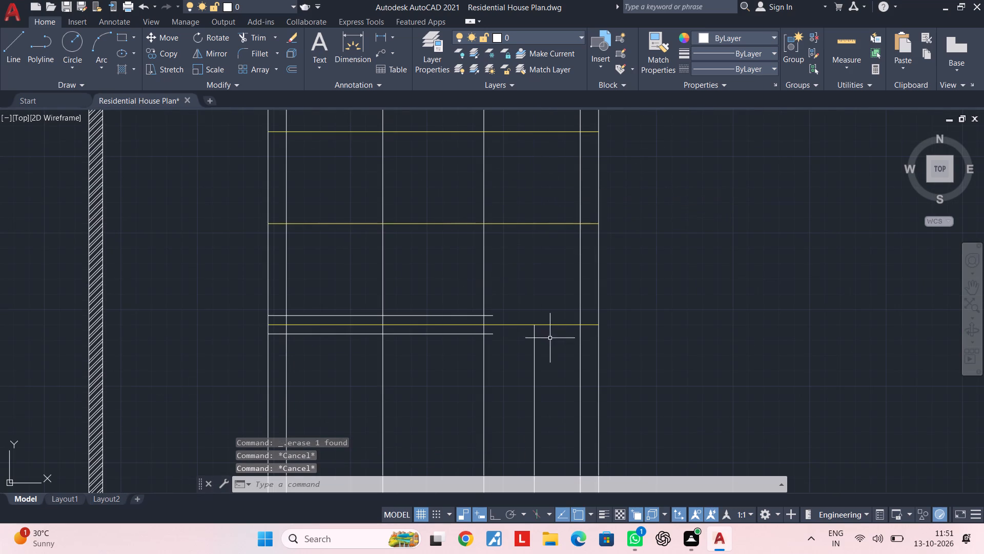
Trim the new vertical line below the second-lowest wall and erase its leftover piece inside the lowest wall.
{"action": "middle_click_drag", "start_coordinate": [547, 310], "coordinate": [550, 167]}
{"action": "middle_click_drag", "start_coordinate": [523, 305], "coordinate": [532, 209]}
{"action": "key", "text": "Escape"}
{"action": "key", "text": "Escape"}
{"action": "key", "text": "Escape"}
{"action": "key", "text": "Escape"}
{"action": "type", "text": "TR"}
{"action": "key", "text": "space"}
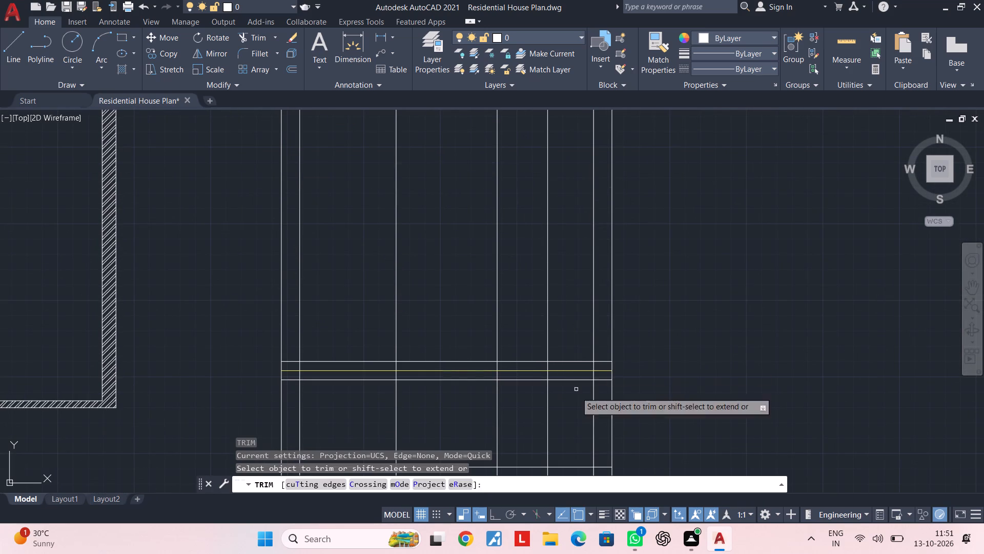
{"action": "middle_click_drag", "start_coordinate": [573, 384], "coordinate": [574, 343]}
{"action": "scroll", "coordinate": [572, 345], "scroll_direction": "up", "scroll_amount": 1}
{"action": "left_click", "coordinate": [559, 354]}
{"action": "left_click", "coordinate": [503, 367]}
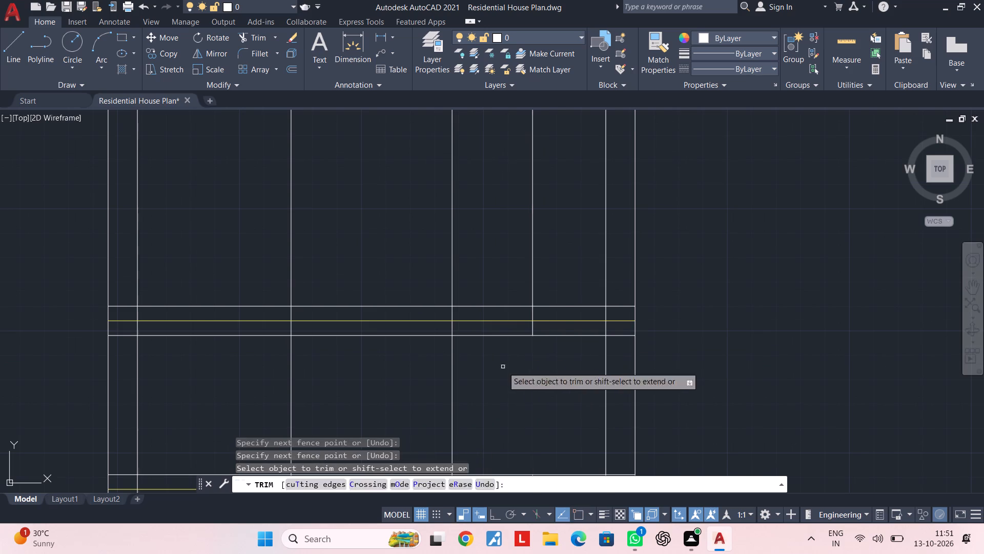
{"action": "key", "text": "Escape"}
{"action": "scroll", "coordinate": [523, 367], "scroll_direction": "down", "scroll_amount": 2}
{"action": "middle_click_drag", "start_coordinate": [527, 363], "coordinate": [545, 251]}
{"action": "key", "text": "Escape"}
{"action": "key", "text": "Escape"}
{"action": "scroll", "coordinate": [549, 334], "scroll_direction": "up", "scroll_amount": 3}
{"action": "left_click", "coordinate": [510, 166]}
{"action": "left_click", "coordinate": [569, 332]}
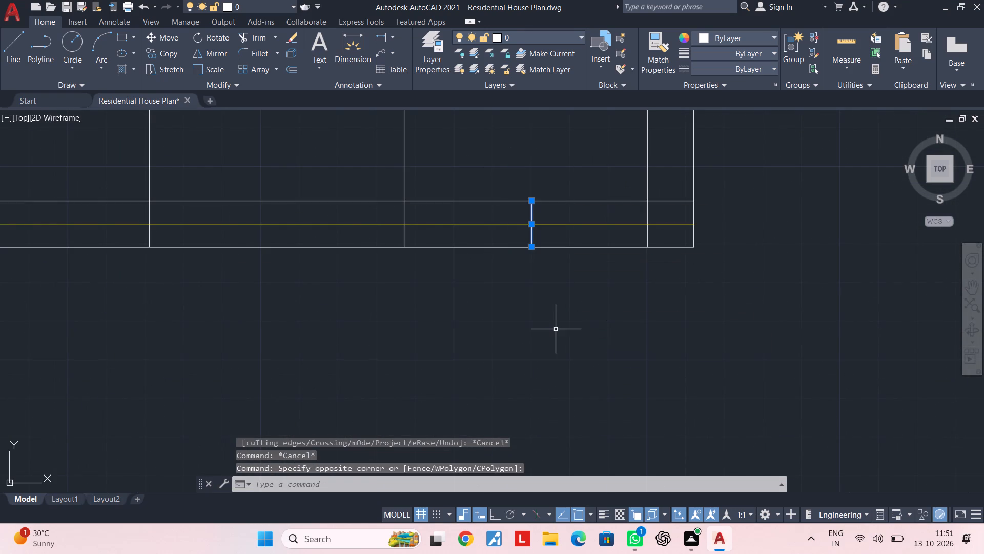
{"action": "key", "text": "Delete"}
{"action": "key", "text": "Escape"}
Offset the new vertical line 6" to both its west and east sides.
{"action": "scroll", "coordinate": [568, 320], "scroll_direction": "down", "scroll_amount": 3}
{"action": "middle_click_drag", "start_coordinate": [562, 299], "coordinate": [519, 438]}
{"action": "middle_click_drag", "start_coordinate": [524, 329], "coordinate": [522, 342]}
{"action": "scroll", "coordinate": [506, 305], "scroll_direction": "up", "scroll_amount": 1}
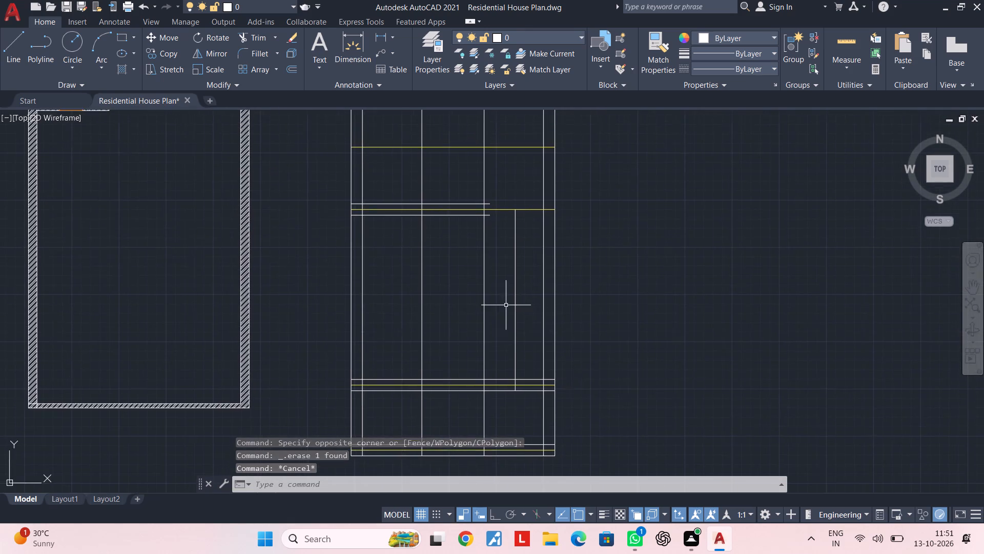
{"action": "scroll", "coordinate": [506, 305], "scroll_direction": "up", "scroll_amount": 1}
{"action": "middle_click_drag", "start_coordinate": [506, 315], "coordinate": [493, 371]}
{"action": "key", "text": "Escape"}
{"action": "key", "text": "Escape"}
{"action": "type", "text": "OF"}
{"action": "key", "text": "space"}
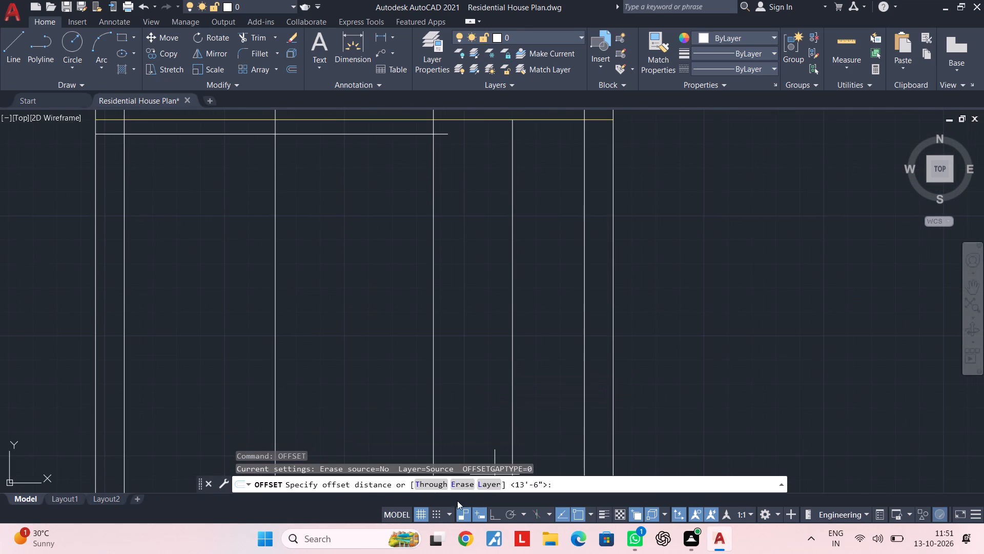
{"action": "key", "text": "6"}
{"action": "key", "text": "shift+quotedbl"}
{"action": "key", "text": "Return"}
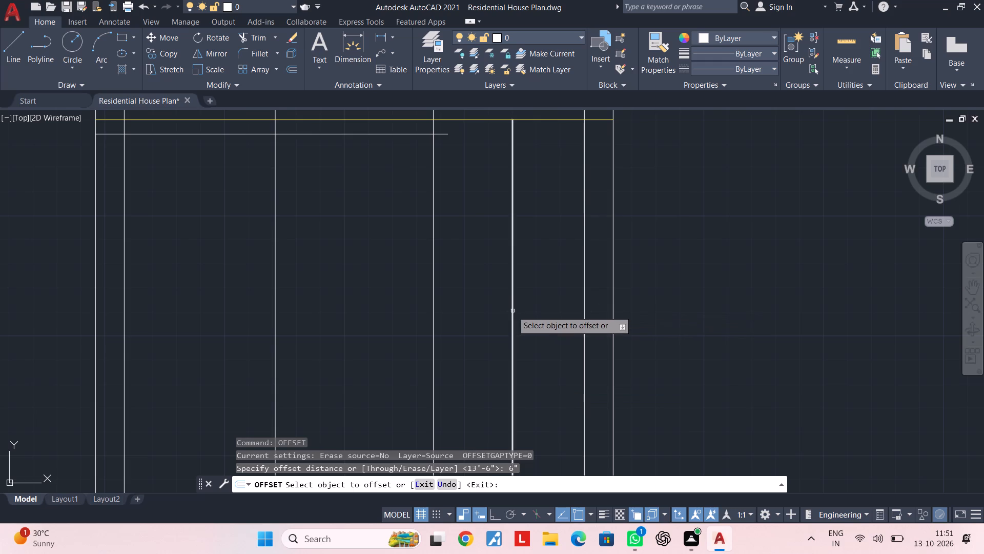
{"action": "left_click", "coordinate": [512, 311]}
{"action": "left_click", "coordinate": [490, 314]}
{"action": "left_click", "coordinate": [512, 310]}
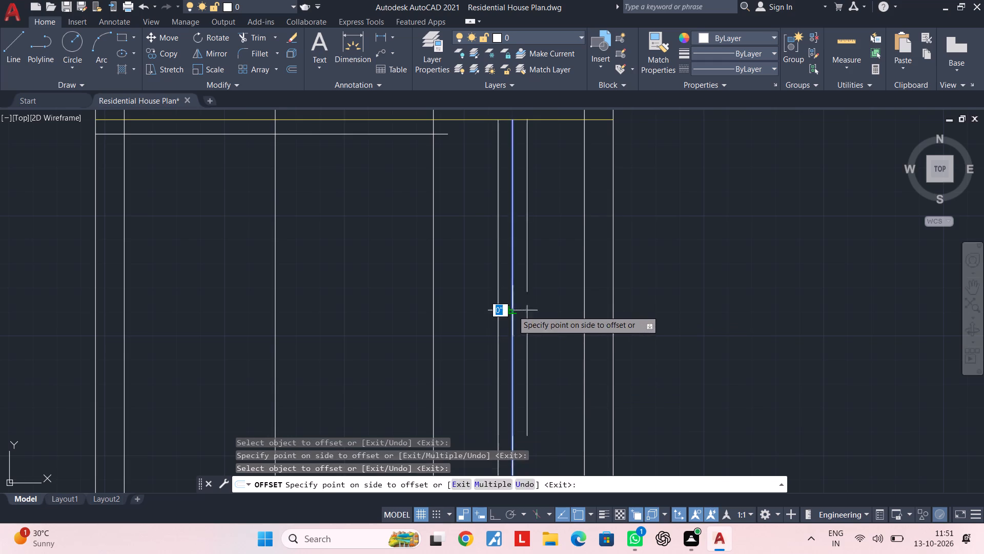
{"action": "left_click", "coordinate": [540, 306]}
{"action": "key", "text": "Escape"}
{"action": "key", "text": "Escape"}
{"action": "middle_click_drag", "start_coordinate": [506, 316], "coordinate": [499, 397]}
{"action": "key", "text": "Escape"}
{"action": "key", "text": "Escape"}
{"action": "key", "text": "Escape"}
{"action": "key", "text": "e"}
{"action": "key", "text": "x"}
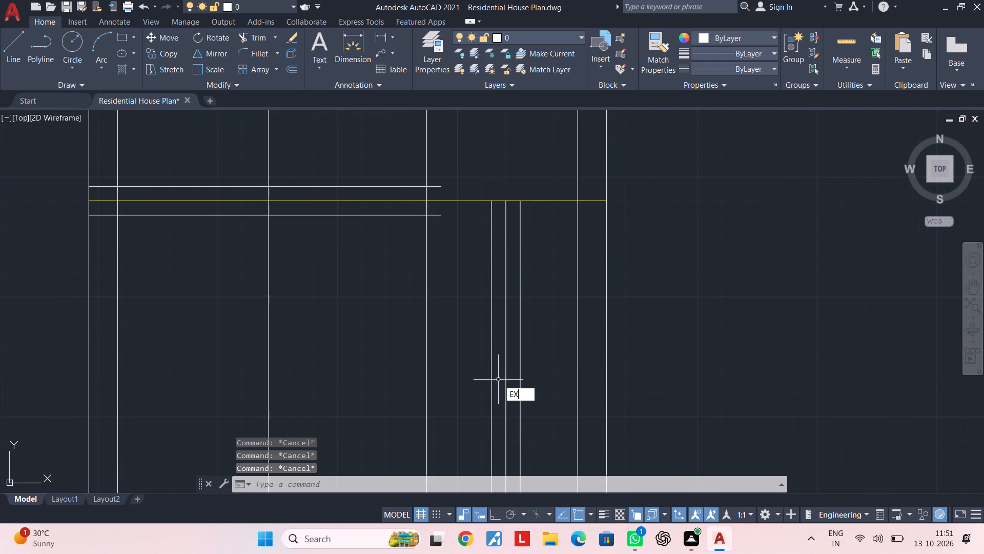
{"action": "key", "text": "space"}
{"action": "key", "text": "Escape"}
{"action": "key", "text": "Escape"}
Fillet the third-lowest wall's upper line with the new east offset line, and its lower line with the west one, at zero radius.
{"action": "key", "text": "f"}
{"action": "key", "text": "space"}
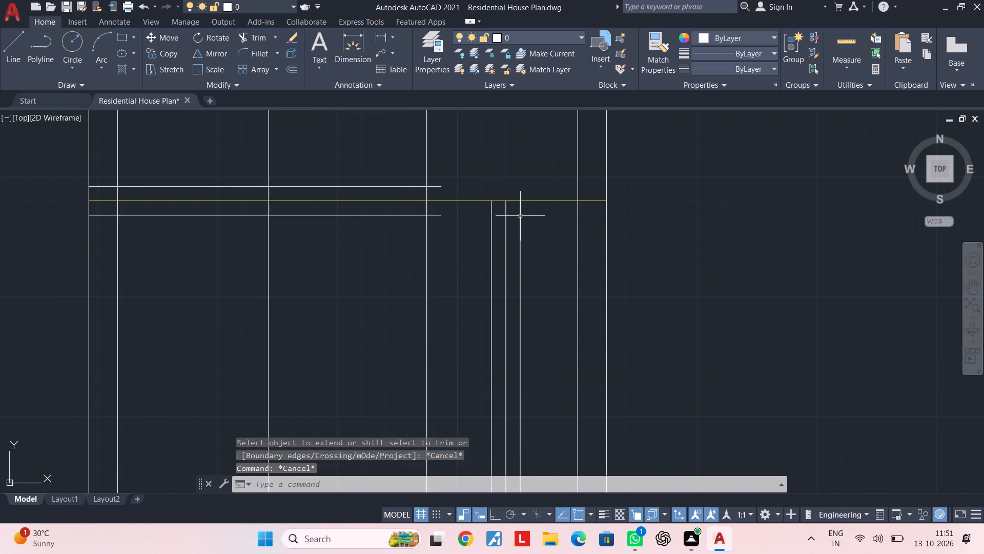
{"action": "left_click", "coordinate": [520, 216]}
{"action": "left_click", "coordinate": [437, 186]}
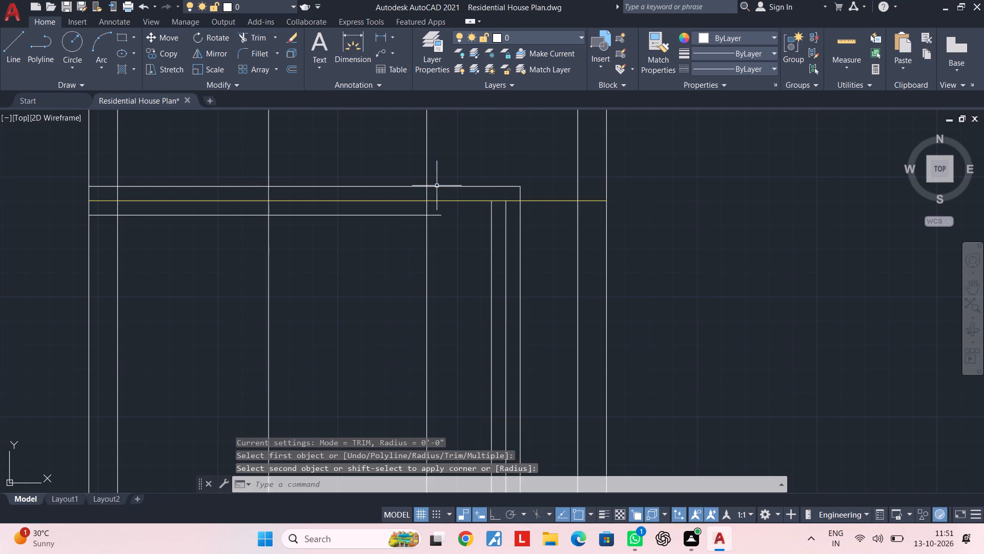
{"action": "key", "text": "space"}
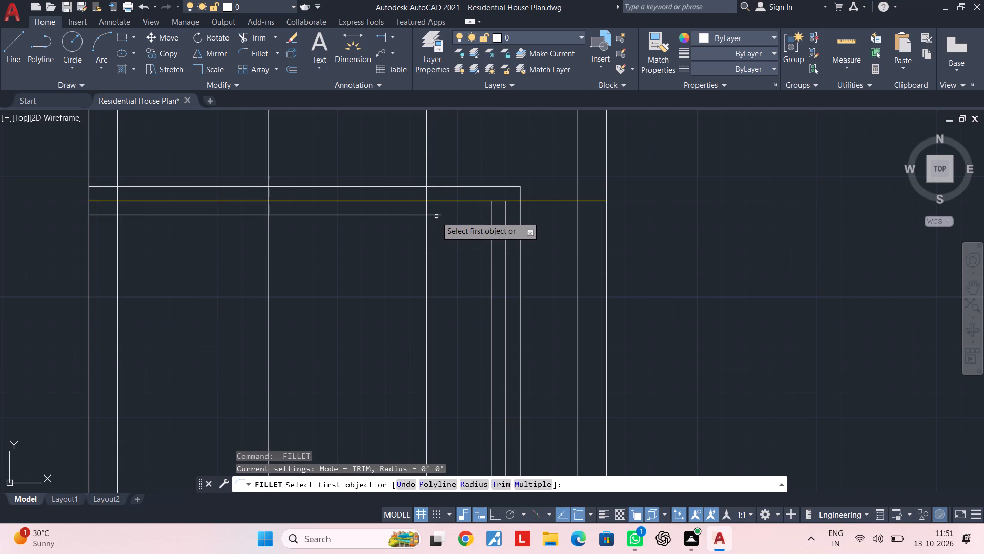
{"action": "left_click", "coordinate": [436, 215]}
{"action": "left_click", "coordinate": [491, 226]}
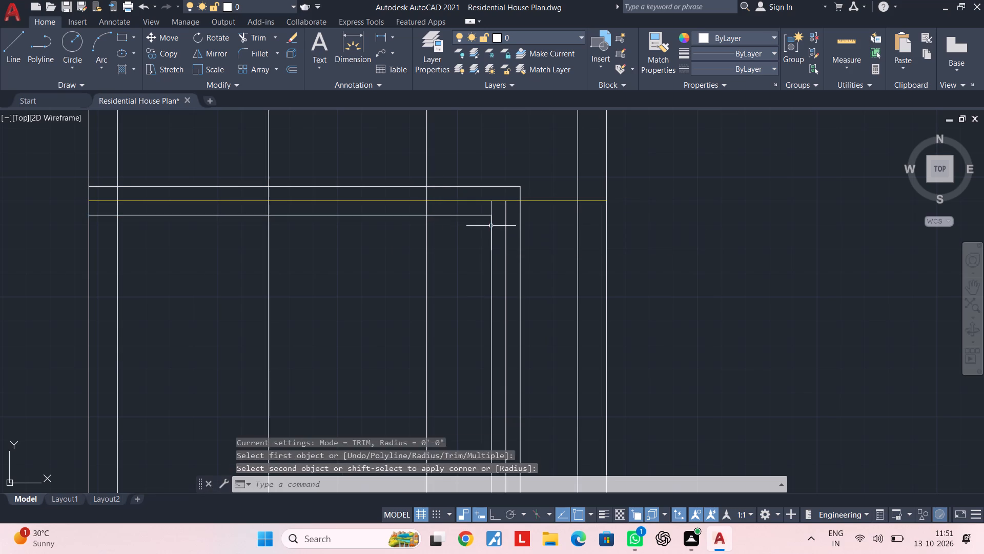
{"action": "key", "text": "Escape"}
{"action": "key", "text": "Escape"}
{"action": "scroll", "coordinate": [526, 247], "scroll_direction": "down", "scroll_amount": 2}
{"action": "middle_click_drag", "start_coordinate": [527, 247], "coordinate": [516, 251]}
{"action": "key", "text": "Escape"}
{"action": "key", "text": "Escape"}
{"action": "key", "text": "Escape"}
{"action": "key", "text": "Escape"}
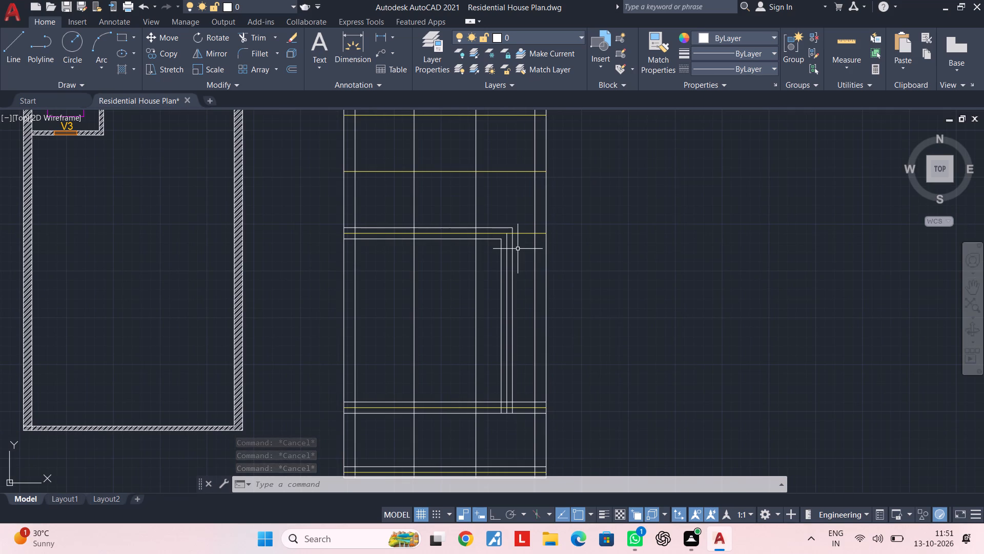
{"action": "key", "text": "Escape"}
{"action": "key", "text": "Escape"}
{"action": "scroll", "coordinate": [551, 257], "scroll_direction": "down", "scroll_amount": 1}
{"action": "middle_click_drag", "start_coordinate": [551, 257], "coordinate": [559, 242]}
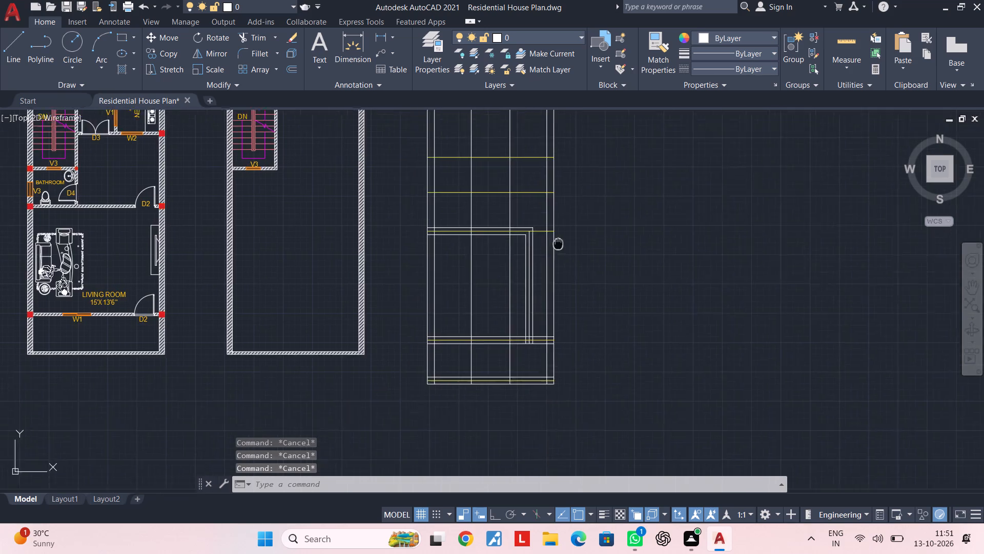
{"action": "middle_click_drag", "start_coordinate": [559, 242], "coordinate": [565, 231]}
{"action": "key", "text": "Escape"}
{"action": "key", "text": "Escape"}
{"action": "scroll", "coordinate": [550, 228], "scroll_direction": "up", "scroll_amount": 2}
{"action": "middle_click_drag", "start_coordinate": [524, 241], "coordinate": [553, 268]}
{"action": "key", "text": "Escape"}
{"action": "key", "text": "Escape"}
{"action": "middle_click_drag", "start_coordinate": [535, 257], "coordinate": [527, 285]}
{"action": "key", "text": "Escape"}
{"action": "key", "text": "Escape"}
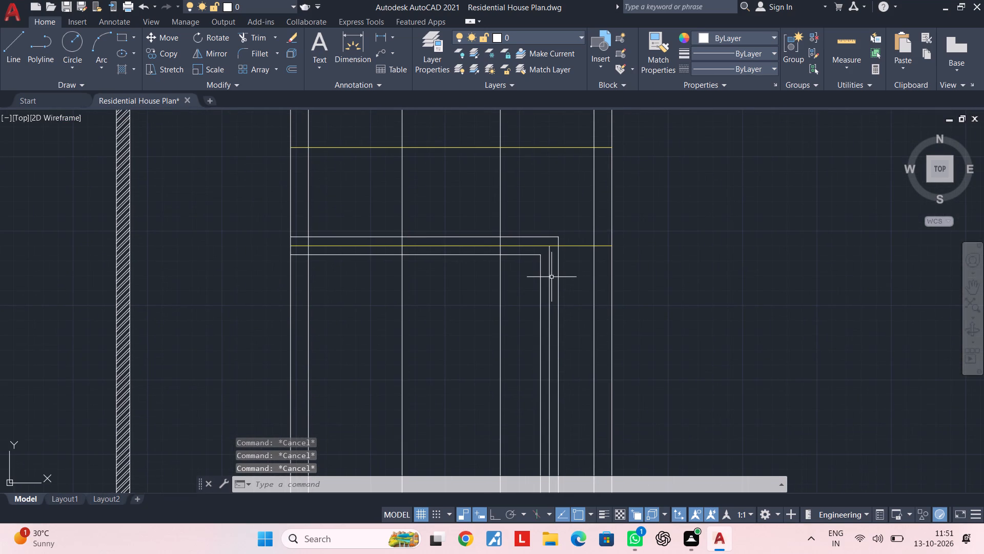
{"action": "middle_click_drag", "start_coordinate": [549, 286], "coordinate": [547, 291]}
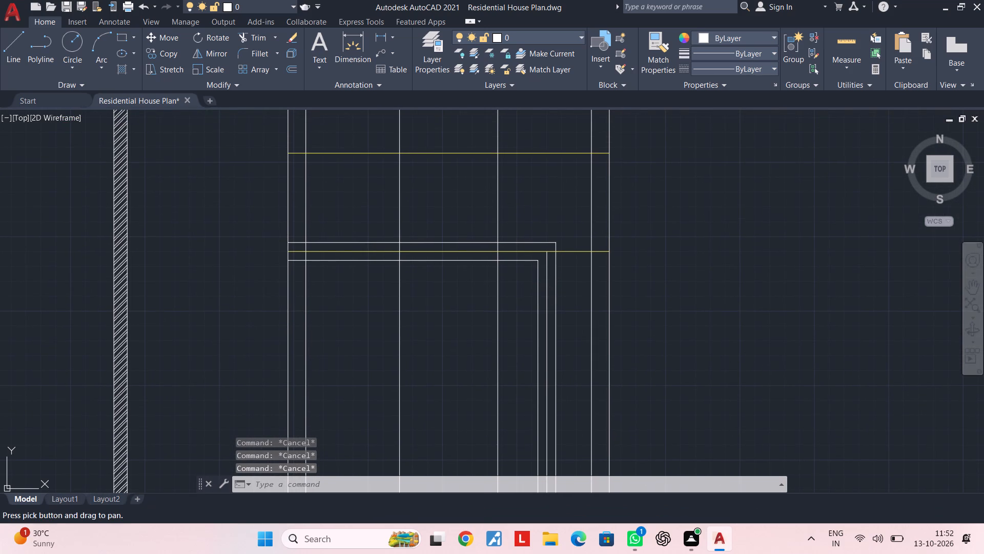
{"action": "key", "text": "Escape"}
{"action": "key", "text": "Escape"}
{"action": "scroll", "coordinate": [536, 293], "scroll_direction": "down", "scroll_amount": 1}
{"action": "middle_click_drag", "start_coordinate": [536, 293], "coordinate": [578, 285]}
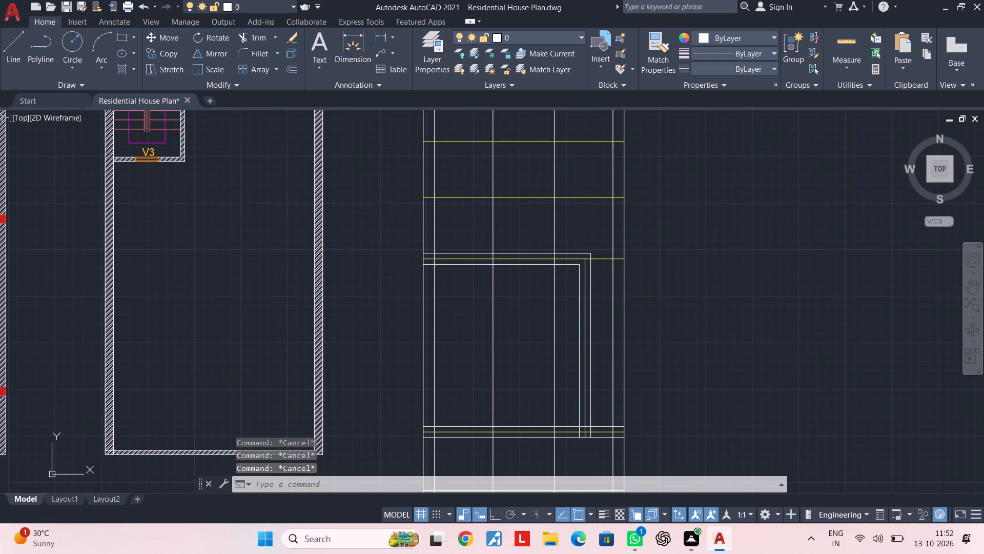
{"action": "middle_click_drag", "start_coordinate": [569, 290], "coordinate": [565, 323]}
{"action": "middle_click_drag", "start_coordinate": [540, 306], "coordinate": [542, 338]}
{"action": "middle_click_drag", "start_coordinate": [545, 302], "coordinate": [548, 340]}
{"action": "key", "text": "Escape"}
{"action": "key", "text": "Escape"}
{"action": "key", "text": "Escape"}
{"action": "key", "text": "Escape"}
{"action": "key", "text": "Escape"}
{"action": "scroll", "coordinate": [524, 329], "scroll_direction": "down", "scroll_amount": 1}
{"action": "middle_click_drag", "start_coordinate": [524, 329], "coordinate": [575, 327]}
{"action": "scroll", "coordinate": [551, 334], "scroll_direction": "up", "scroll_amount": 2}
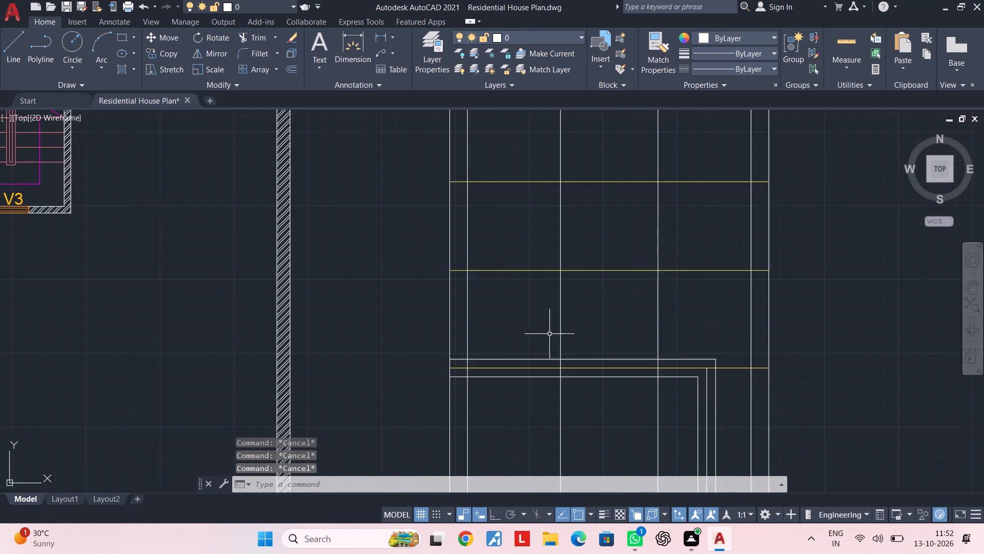
Offset the western interior vertical line 3" to both its west and east sides.
{"action": "middle_click_drag", "start_coordinate": [544, 328], "coordinate": [569, 322]}
{"action": "key", "text": "Escape"}
{"action": "key", "text": "Escape"}
{"action": "type", "text": "OF"}
{"action": "key", "text": "space"}
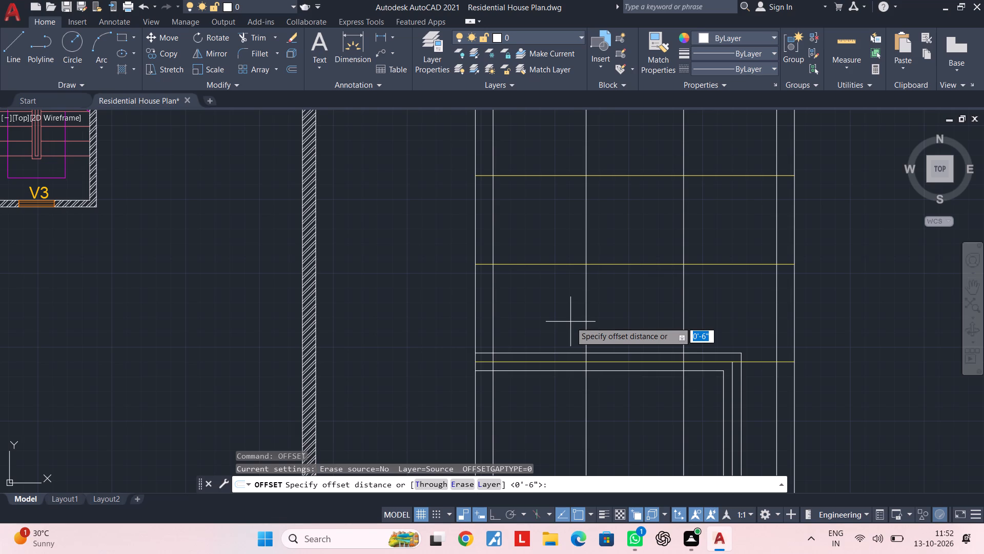
{"action": "type", "text": "3\""}
{"action": "key", "text": "Return"}
{"action": "scroll", "coordinate": [572, 321], "scroll_direction": "up", "scroll_amount": 2}
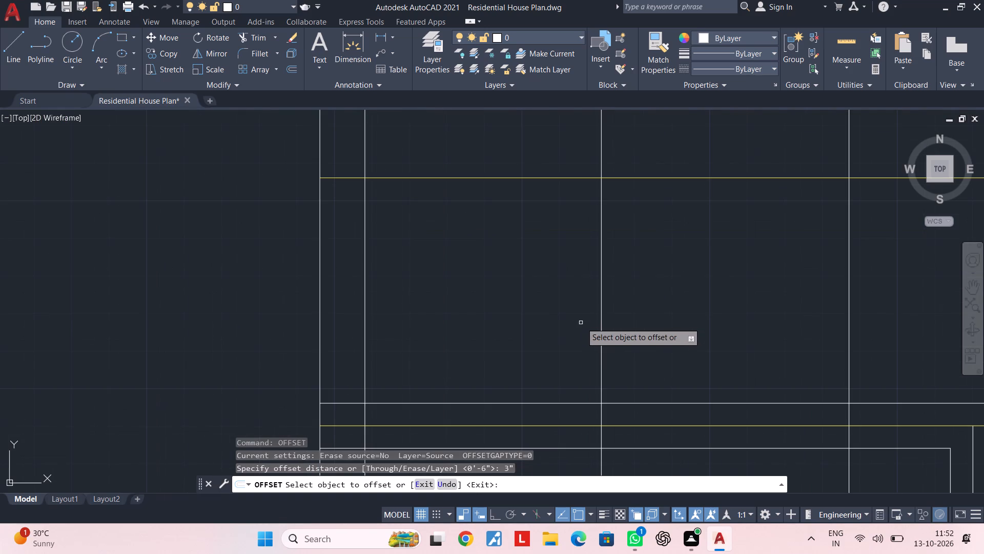
{"action": "left_click", "coordinate": [603, 302]}
{"action": "left_click", "coordinate": [576, 305]}
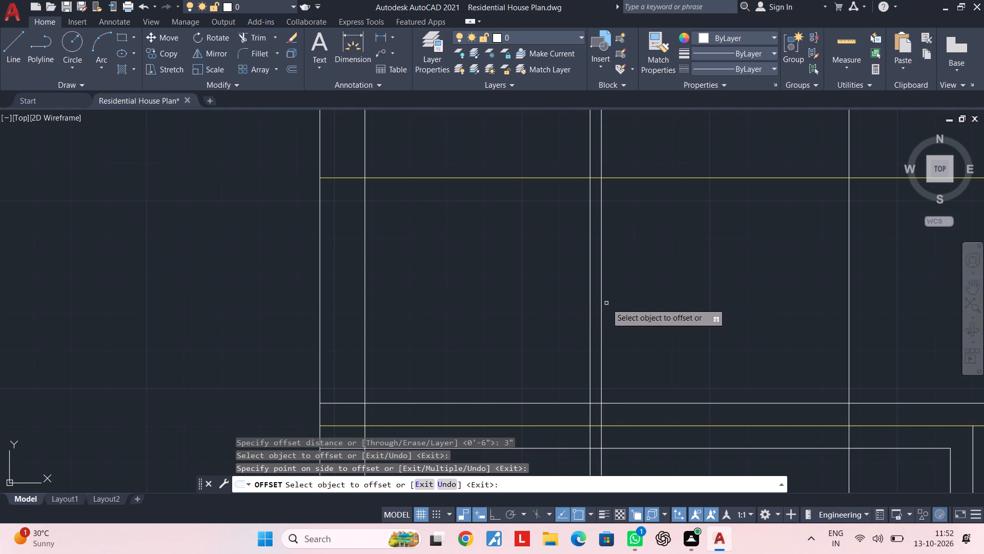
{"action": "left_click", "coordinate": [602, 302]}
{"action": "left_click", "coordinate": [754, 293]}
{"action": "key", "text": "Escape"}
{"action": "key", "text": "Escape"}
Trim the two 3" offset lines just below the upper line of the third-lowest wall.
{"action": "key", "text": "t"}
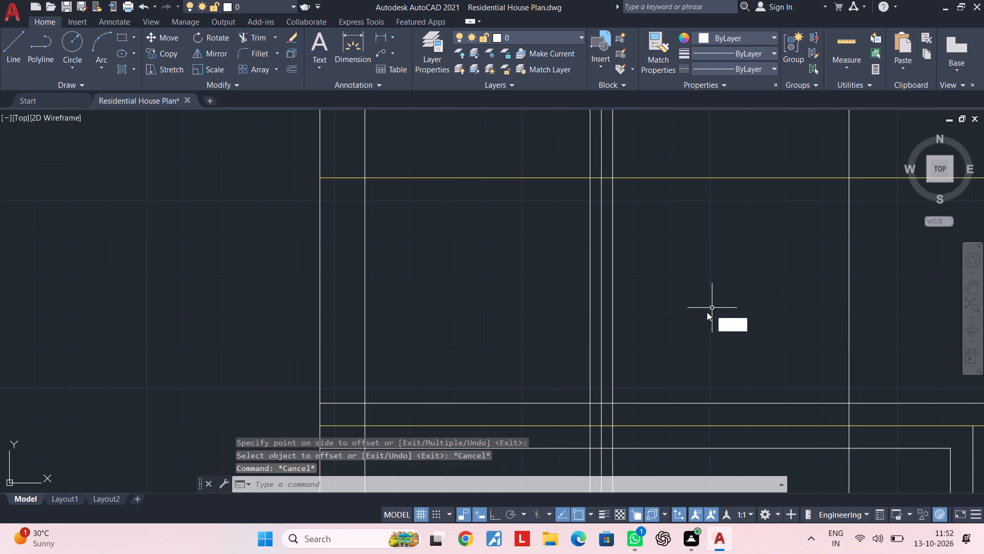
{"action": "key", "text": "r"}
{"action": "key", "text": "space"}
{"action": "scroll", "coordinate": [619, 418], "scroll_direction": "up", "scroll_amount": 3}
{"action": "left_click", "coordinate": [627, 412]}
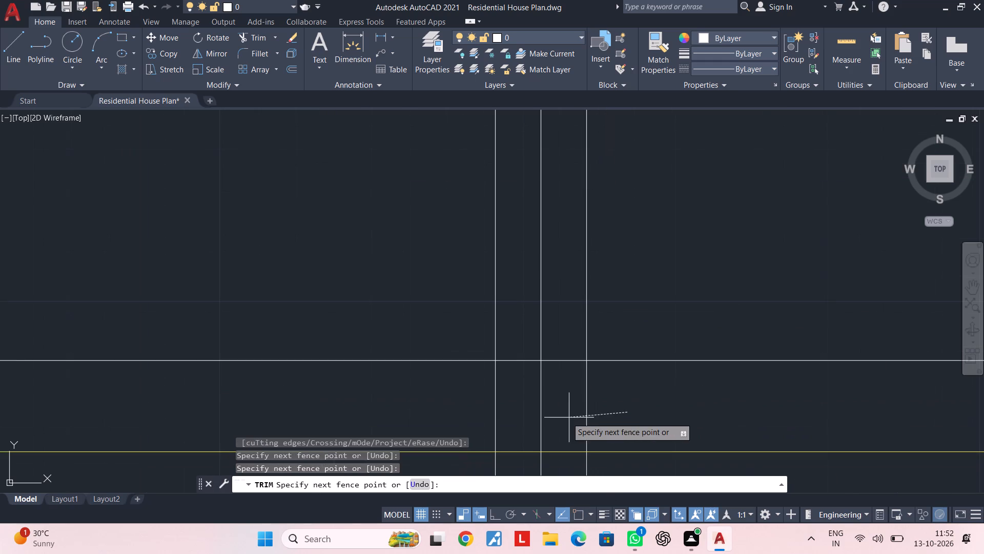
{"action": "left_click", "coordinate": [565, 418]}
{"action": "left_click", "coordinate": [500, 419]}
{"action": "left_click", "coordinate": [454, 418]}
{"action": "scroll", "coordinate": [484, 411], "scroll_direction": "down", "scroll_amount": 3}
{"action": "key", "text": "Escape"}
{"action": "middle_click_drag", "start_coordinate": [505, 374], "coordinate": [509, 335]}
{"action": "key", "text": "Escape"}
{"action": "key", "text": "Escape"}
{"action": "middle_click_drag", "start_coordinate": [522, 358], "coordinate": [538, 291]}
{"action": "key", "text": "Escape"}
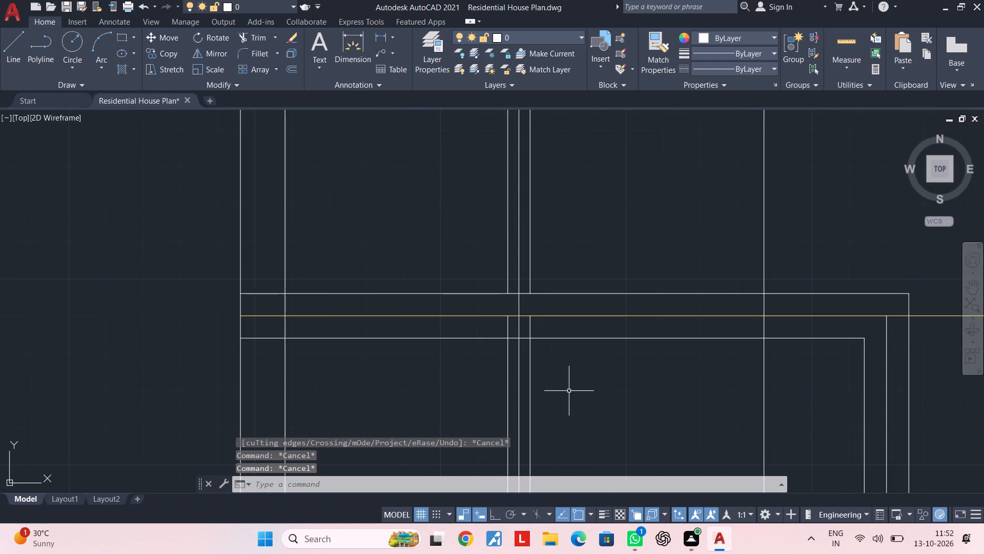
Erase the two leftover pieces of the 3" offset lines below the third-lowest wall's yellow centre line.
{"action": "left_click", "coordinate": [569, 390]}
{"action": "left_click", "coordinate": [522, 401]}
{"action": "key", "text": "Delete"}
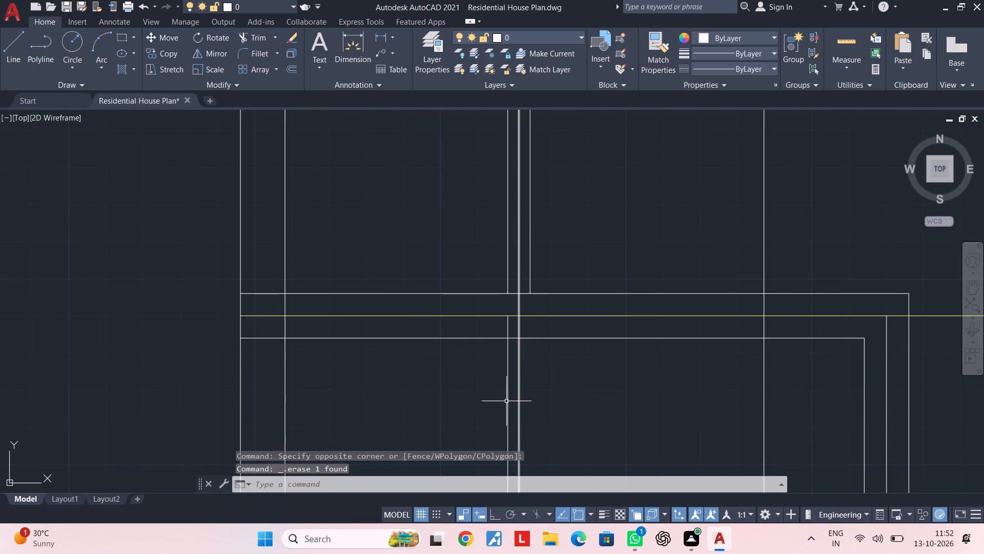
{"action": "scroll", "coordinate": [506, 401], "scroll_direction": "up", "scroll_amount": 1}
{"action": "left_click", "coordinate": [513, 391]}
{"action": "left_click", "coordinate": [477, 400]}
{"action": "key", "text": "Delete"}
{"action": "key", "text": "Escape"}
{"action": "key", "text": "Escape"}
{"action": "scroll", "coordinate": [497, 450], "scroll_direction": "down", "scroll_amount": 2}
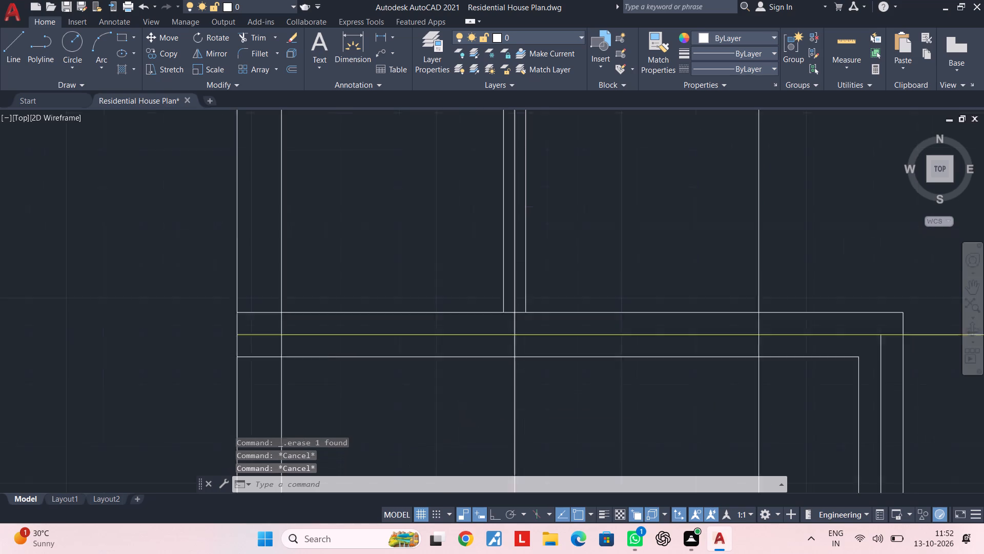
Offset the yellow horizontal line directly above the third-lowest wall 6" to both its north and south sides.
{"action": "scroll", "coordinate": [499, 443], "scroll_direction": "down", "scroll_amount": 1}
{"action": "middle_click_drag", "start_coordinate": [541, 343], "coordinate": [537, 406]}
{"action": "scroll", "coordinate": [491, 387], "scroll_direction": "up", "scroll_amount": 2}
{"action": "middle_click_drag", "start_coordinate": [492, 385], "coordinate": [558, 361]}
{"action": "key", "text": "Escape"}
{"action": "key", "text": "Escape"}
{"action": "key", "text": "Escape"}
{"action": "key", "text": "Escape"}
{"action": "key", "text": "Escape"}
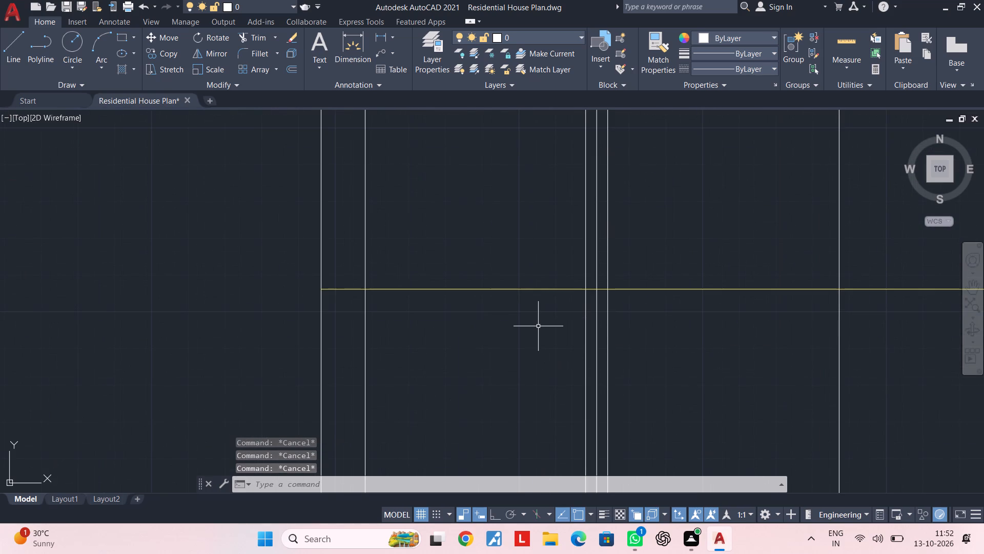
{"action": "type", "text": "OF"}
{"action": "key", "text": "space"}
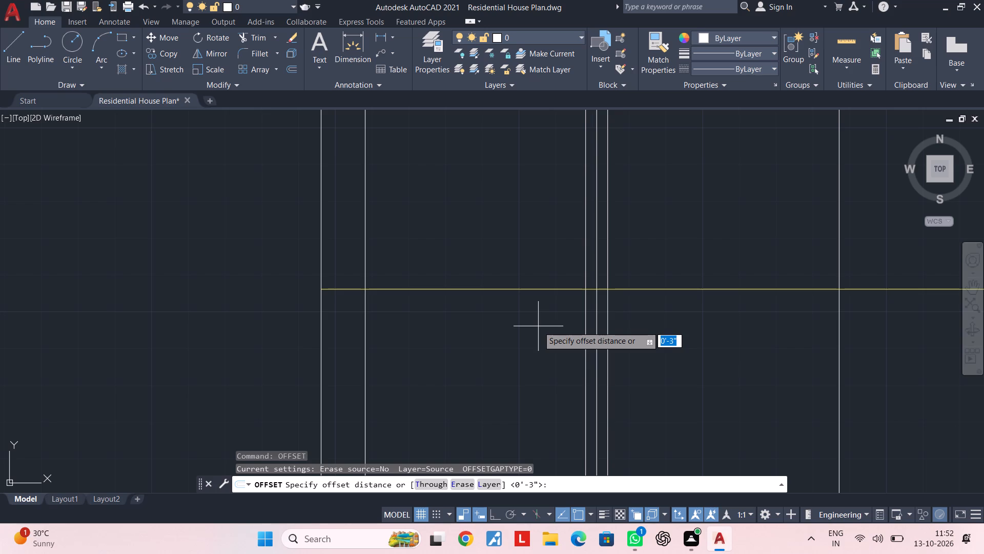
{"action": "type", "text": "6\""}
{"action": "key", "text": "Return"}
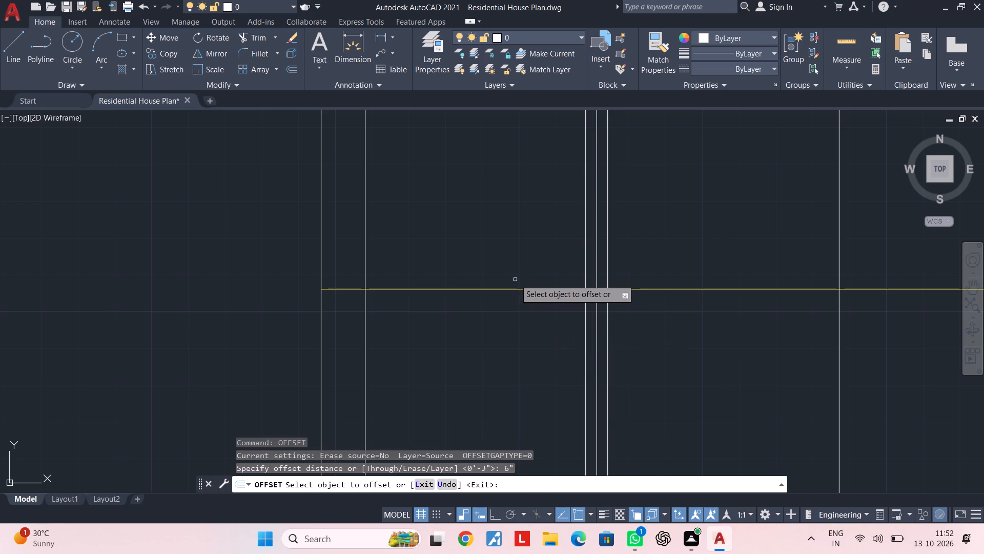
{"action": "left_click", "coordinate": [514, 288]}
{"action": "left_click", "coordinate": [515, 256]}
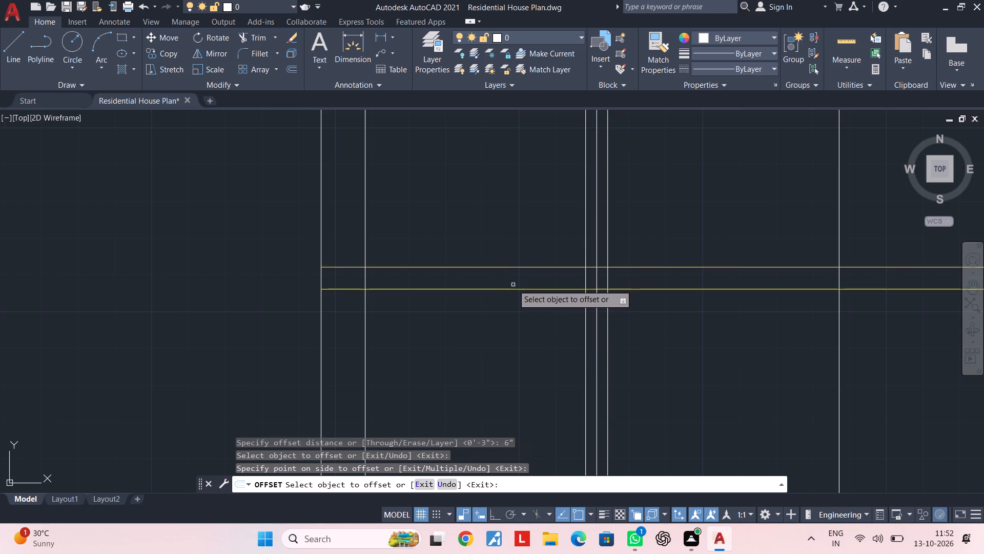
{"action": "left_click", "coordinate": [513, 288]}
{"action": "left_click", "coordinate": [509, 311]}
{"action": "key", "text": "Escape"}
{"action": "key", "text": "Escape"}
{"action": "key", "text": "Escape"}
{"action": "key", "text": "Escape"}
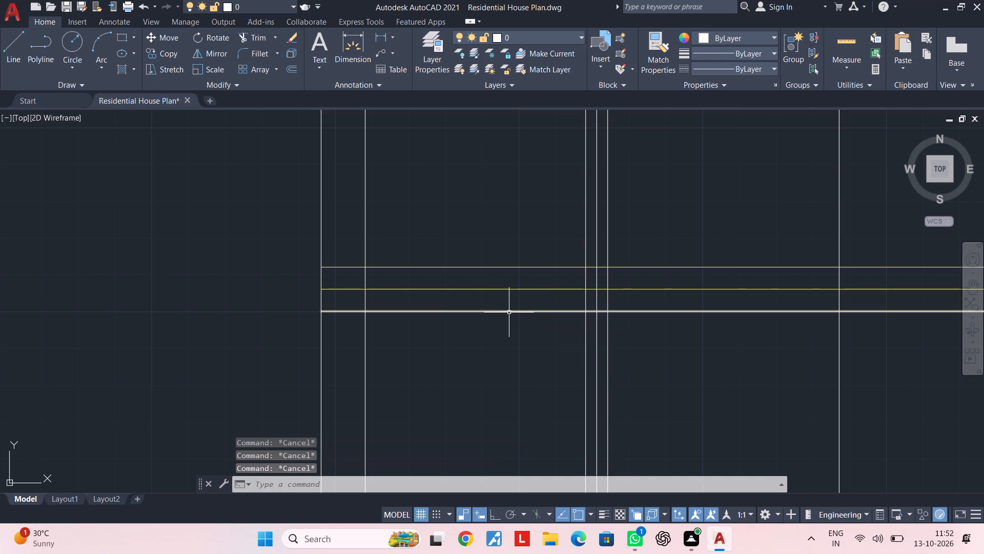
Match the two new yellow 6" offset lines to the properties of a white interior vertical offset line.
{"action": "key", "text": "m"}
{"action": "type", "text": "A"}
{"action": "key", "text": "space"}
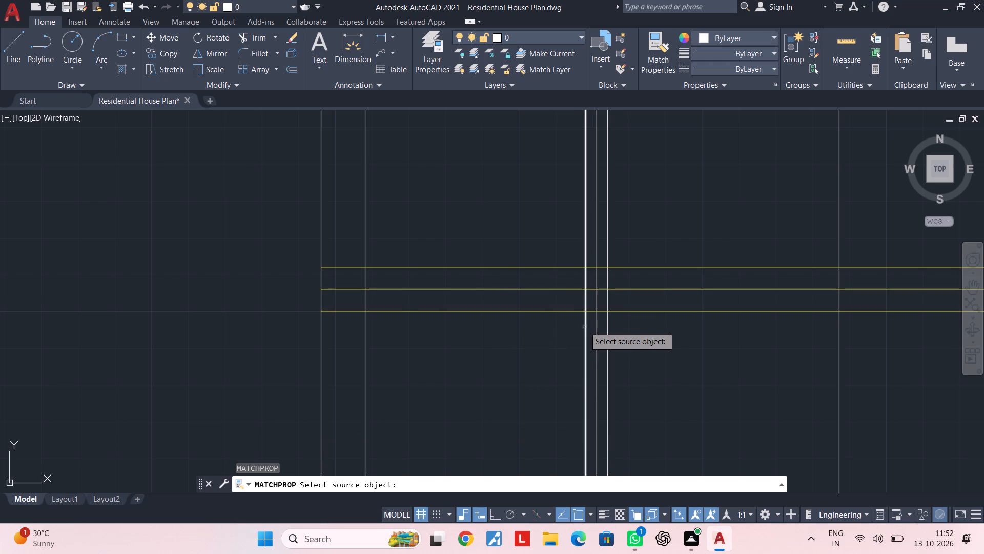
{"action": "left_click", "coordinate": [584, 327]}
{"action": "left_click", "coordinate": [575, 311]}
{"action": "left_click", "coordinate": [568, 266]}
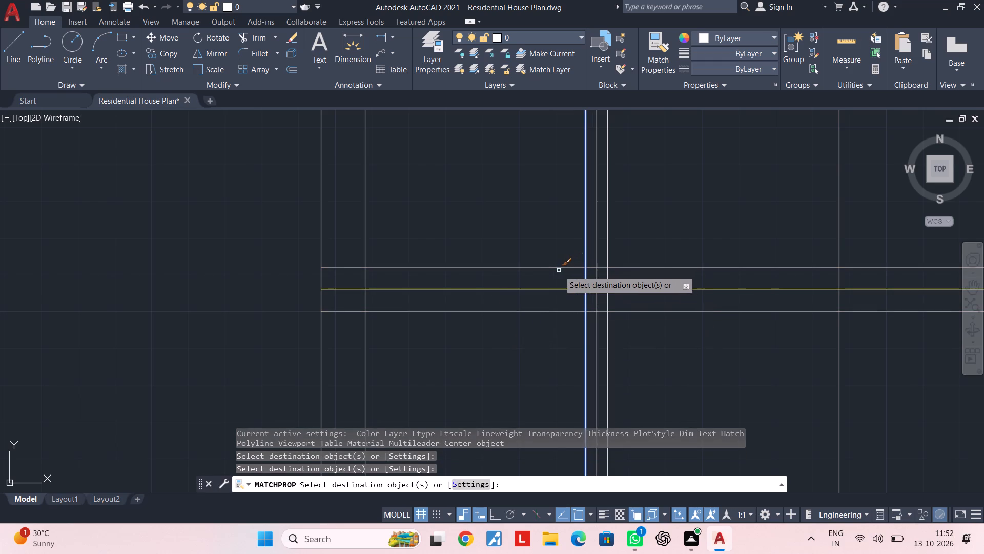
{"action": "key", "text": "Escape"}
{"action": "key", "text": "Escape"}
{"action": "key", "text": "Escape"}
{"action": "key", "text": "Escape"}
{"action": "key", "text": "Escape"}
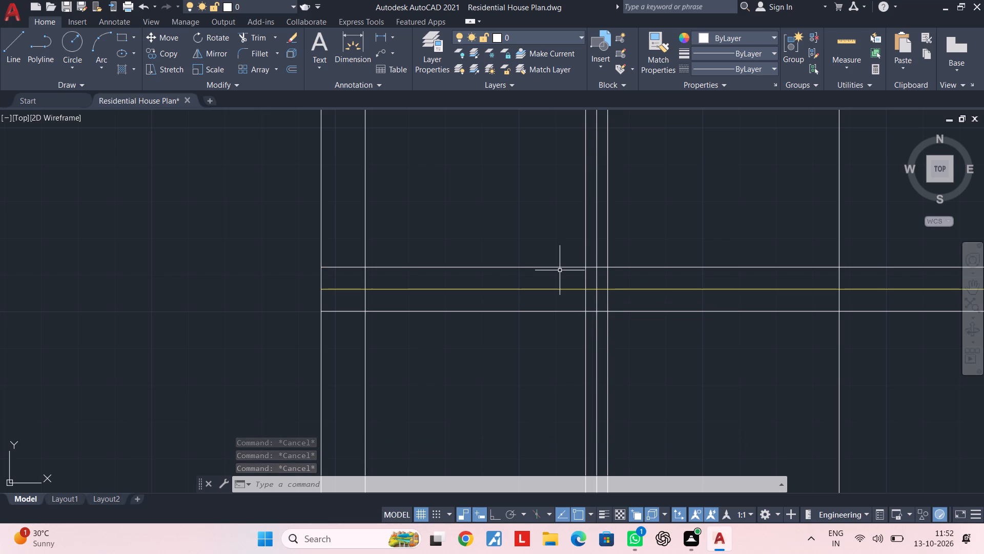
Save the drawing.
{"action": "key", "text": "ctrl+s"}
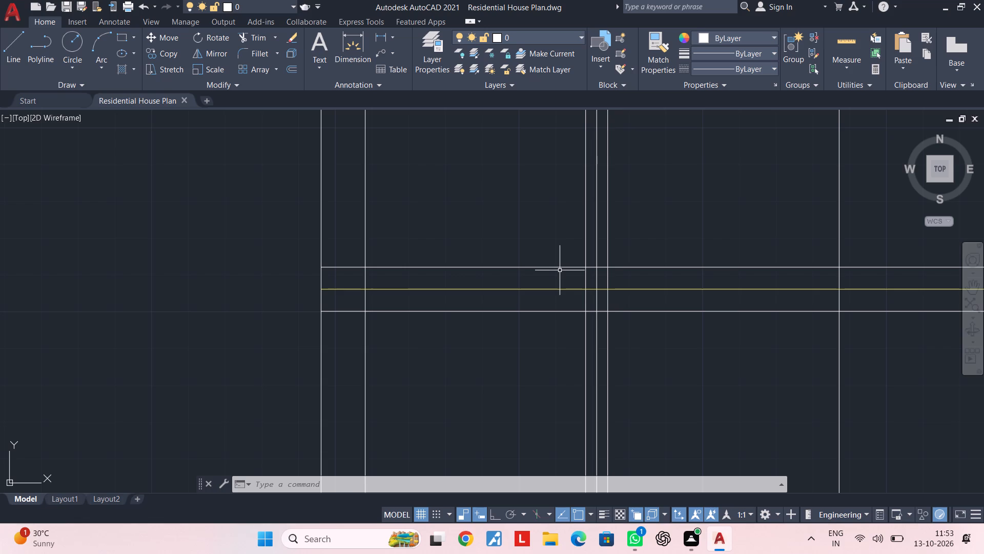
Trim both 3" vertical offset lines above the upper line of the new horizontal wall.
{"action": "scroll", "coordinate": [581, 307], "scroll_direction": "down", "scroll_amount": 3}
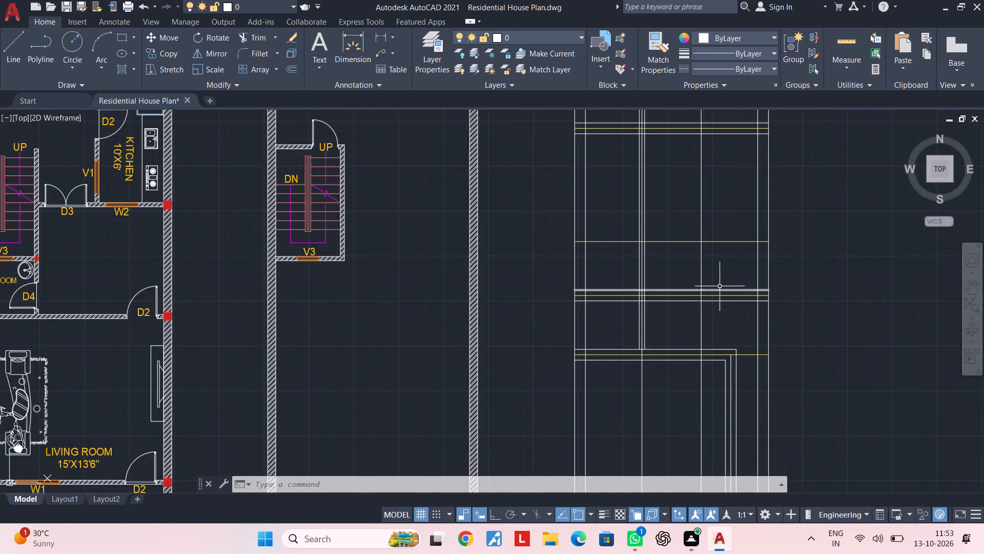
{"action": "middle_click_drag", "start_coordinate": [721, 285], "coordinate": [646, 309]}
{"action": "middle_click_drag", "start_coordinate": [623, 285], "coordinate": [619, 221]}
{"action": "scroll", "coordinate": [608, 221], "scroll_direction": "down", "scroll_amount": 1}
{"action": "middle_click_drag", "start_coordinate": [608, 221], "coordinate": [579, 257]}
{"action": "middle_click_drag", "start_coordinate": [585, 242], "coordinate": [576, 286]}
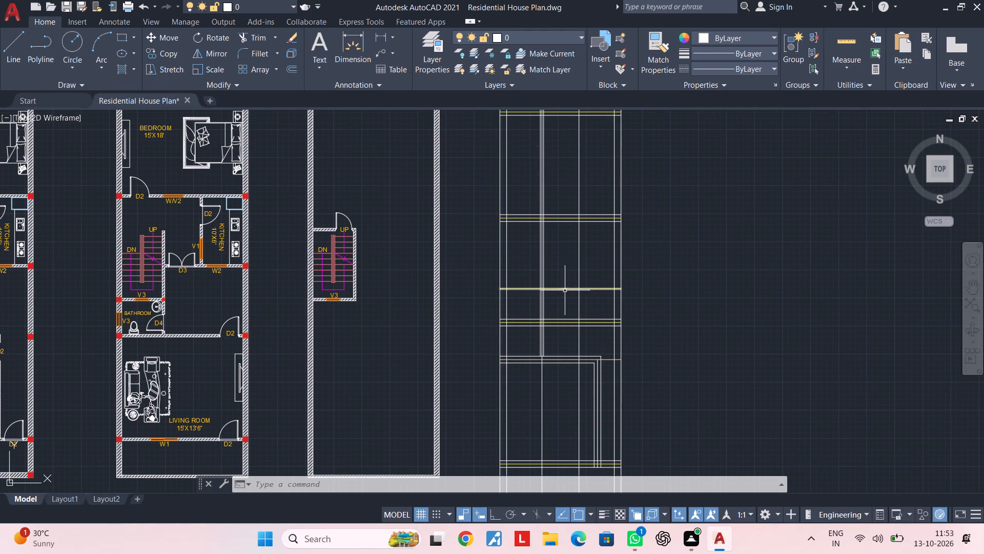
{"action": "scroll", "coordinate": [549, 367], "scroll_direction": "up", "scroll_amount": 3}
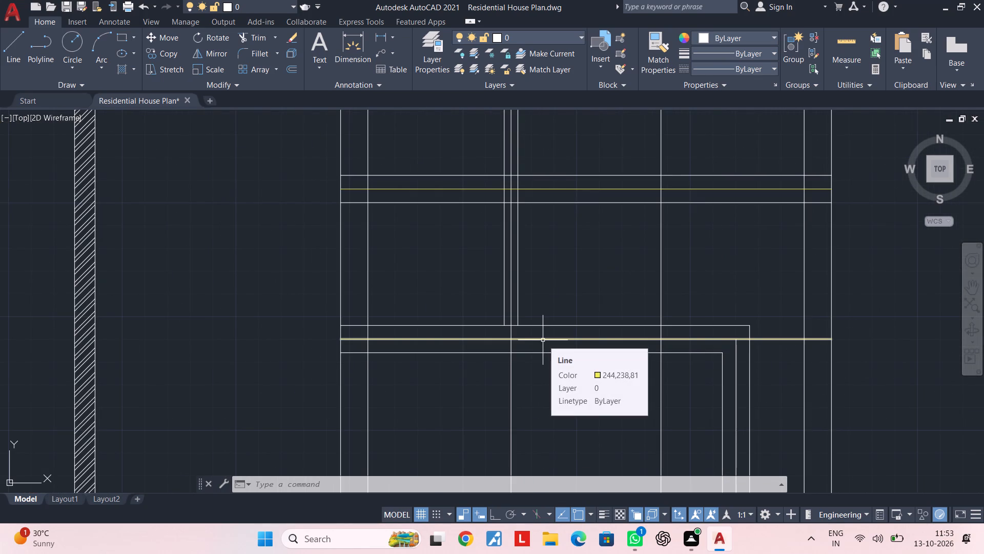
{"action": "key", "text": "Escape"}
{"action": "key", "text": "Escape"}
{"action": "key", "text": "Escape"}
{"action": "type", "text": "TR"}
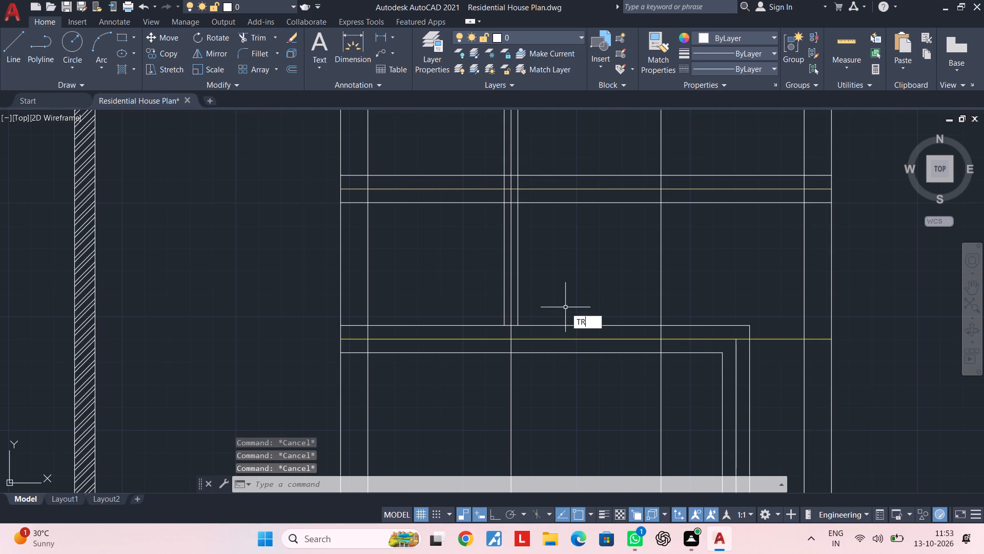
{"action": "key", "text": "space"}
{"action": "left_click", "coordinate": [517, 160]}
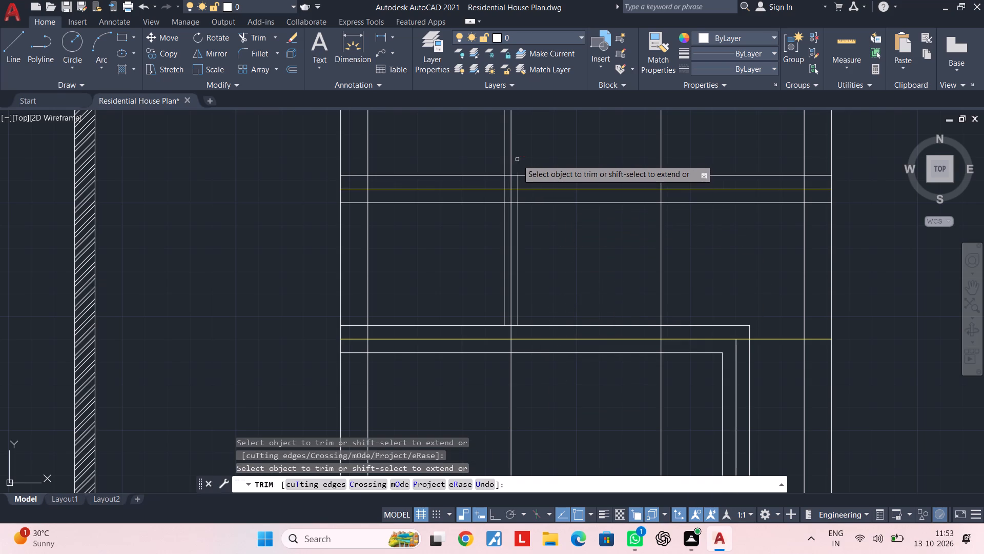
{"action": "left_click", "coordinate": [505, 161]}
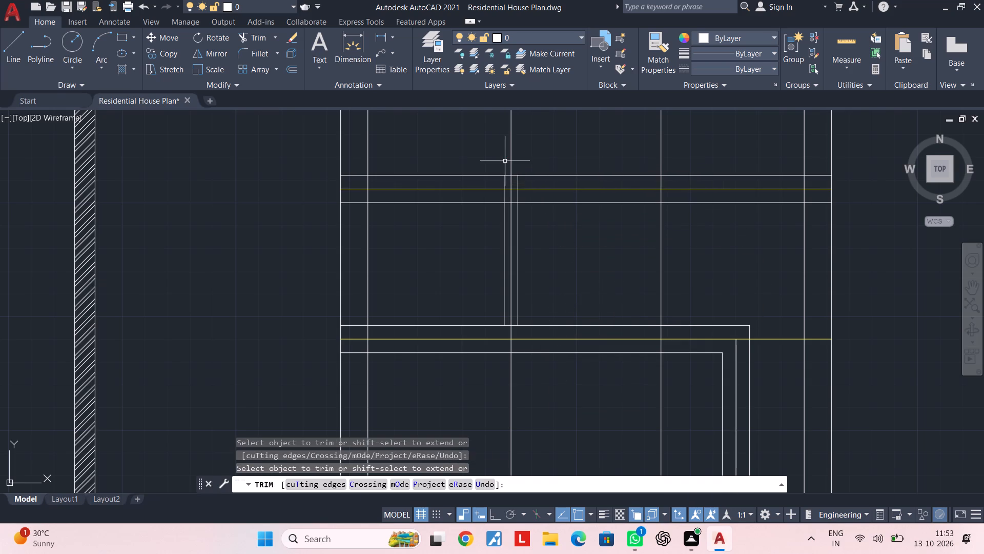
{"action": "key", "text": "Escape"}
{"action": "key", "text": "Escape"}
Trim the new horizontal wall's two white lines east of the 3" vertical wall and erase their leftover eastern pieces.
{"action": "scroll", "coordinate": [505, 162], "scroll_direction": "down", "scroll_amount": 4}
{"action": "middle_click_drag", "start_coordinate": [532, 177], "coordinate": [525, 295]}
{"action": "scroll", "coordinate": [511, 301], "scroll_direction": "up", "scroll_amount": 1}
{"action": "middle_click_drag", "start_coordinate": [504, 286], "coordinate": [494, 323]}
{"action": "scroll", "coordinate": [494, 323], "scroll_direction": "up", "scroll_amount": 2}
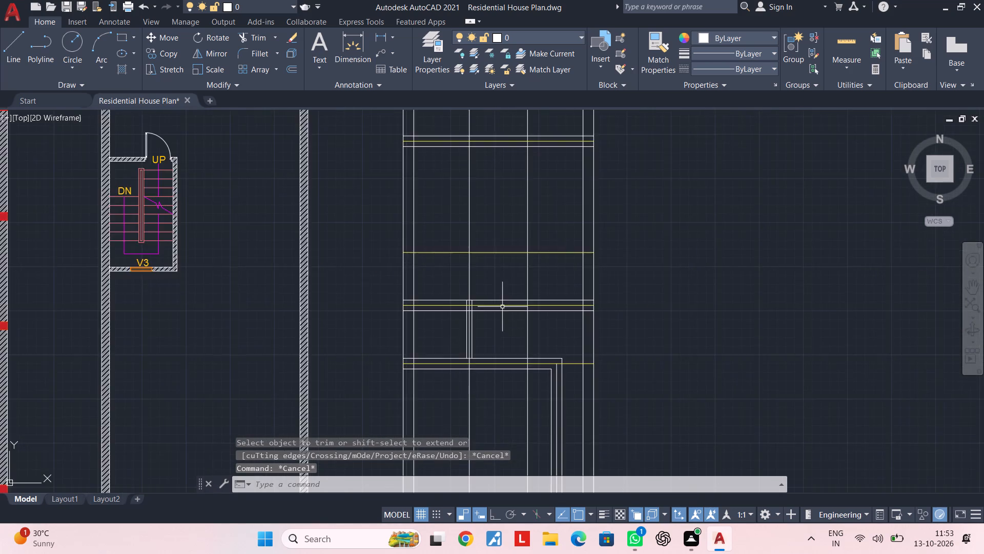
{"action": "key", "text": "Escape"}
{"action": "key", "text": "Escape"}
{"action": "key", "text": "Escape"}
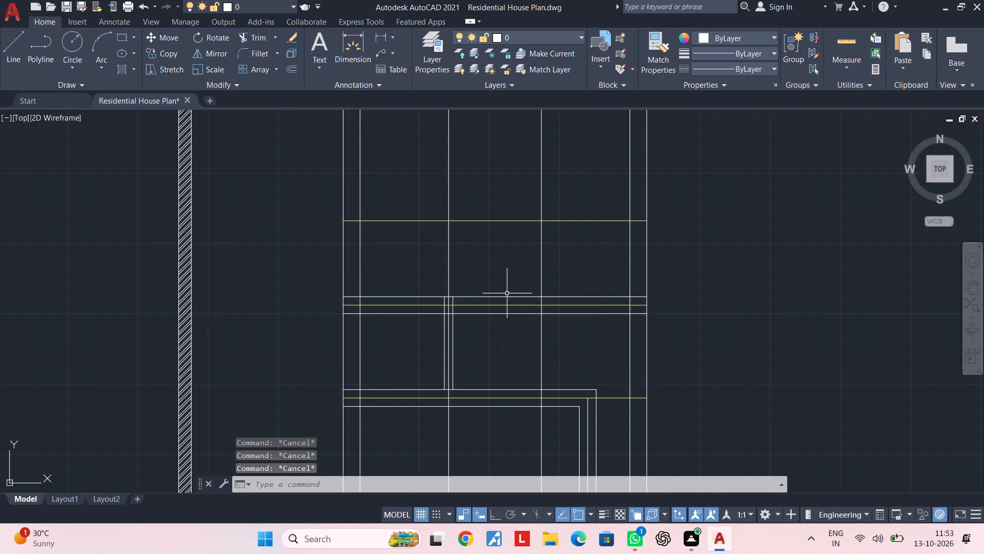
{"action": "key", "text": "t"}
{"action": "key", "text": "r"}
{"action": "key", "text": "space"}
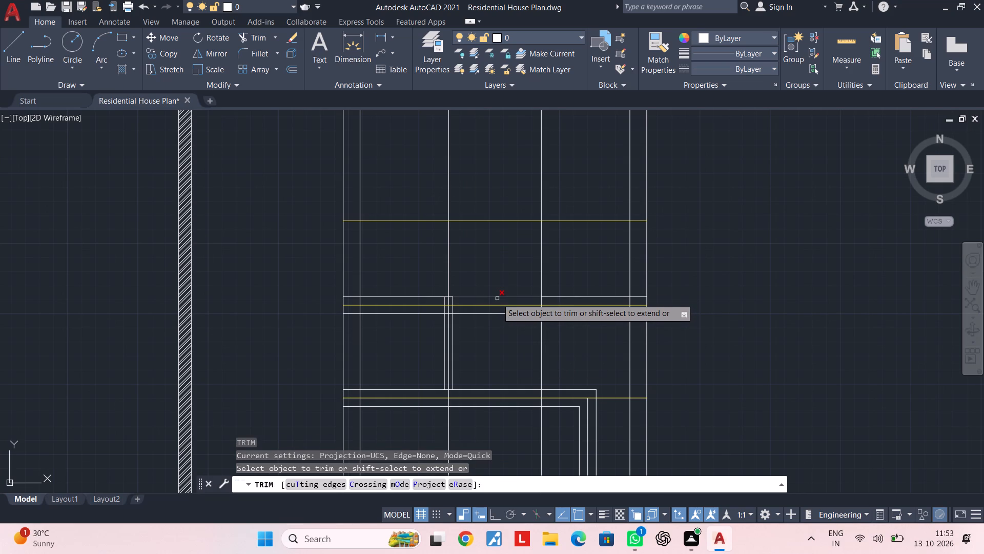
{"action": "left_click", "coordinate": [497, 299]}
{"action": "left_click", "coordinate": [497, 312]}
{"action": "key", "text": "Escape"}
{"action": "left_click", "coordinate": [529, 284]}
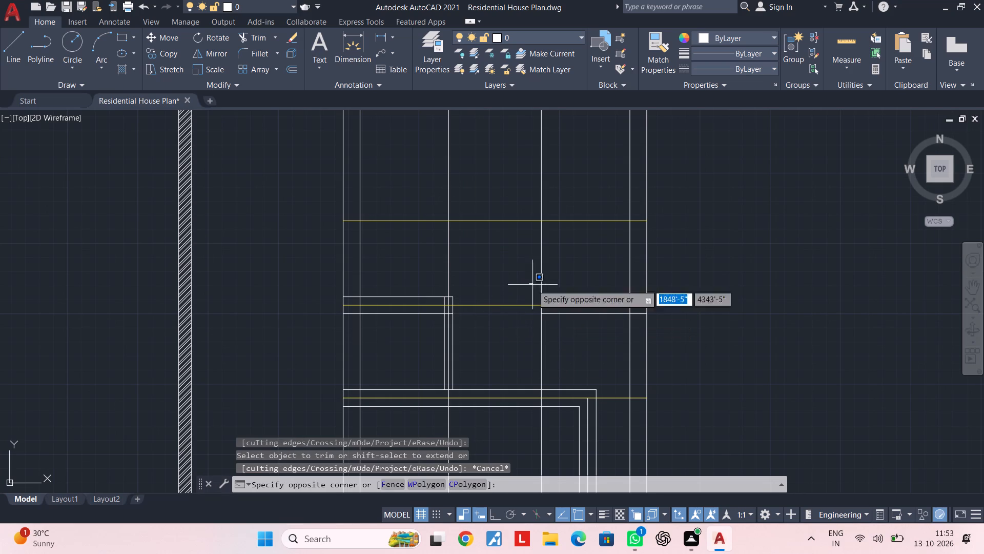
{"action": "left_click", "coordinate": [702, 328]}
{"action": "key", "text": "Delete"}
{"action": "key", "text": "Escape"}
{"action": "key", "text": "Escape"}
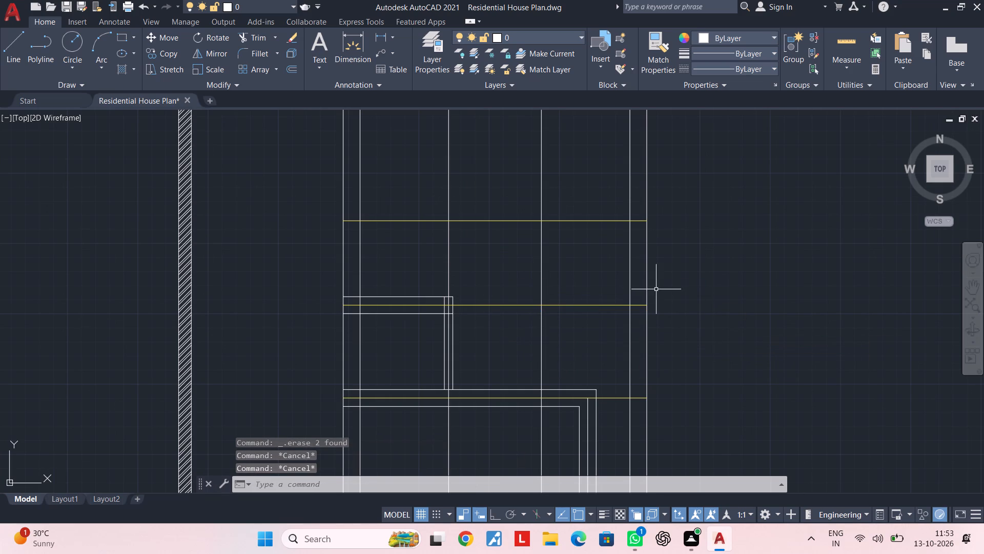
Examine the new wall corner and the yellow guide lines above it up to the next finished horizontal wall.
{"action": "middle_click_drag", "start_coordinate": [600, 260], "coordinate": [606, 312]}
{"action": "key", "text": "Escape"}
{"action": "key", "text": "Escape"}
{"action": "middle_click_drag", "start_coordinate": [595, 317], "coordinate": [628, 311]}
{"action": "scroll", "coordinate": [487, 363], "scroll_direction": "up", "scroll_amount": 2}
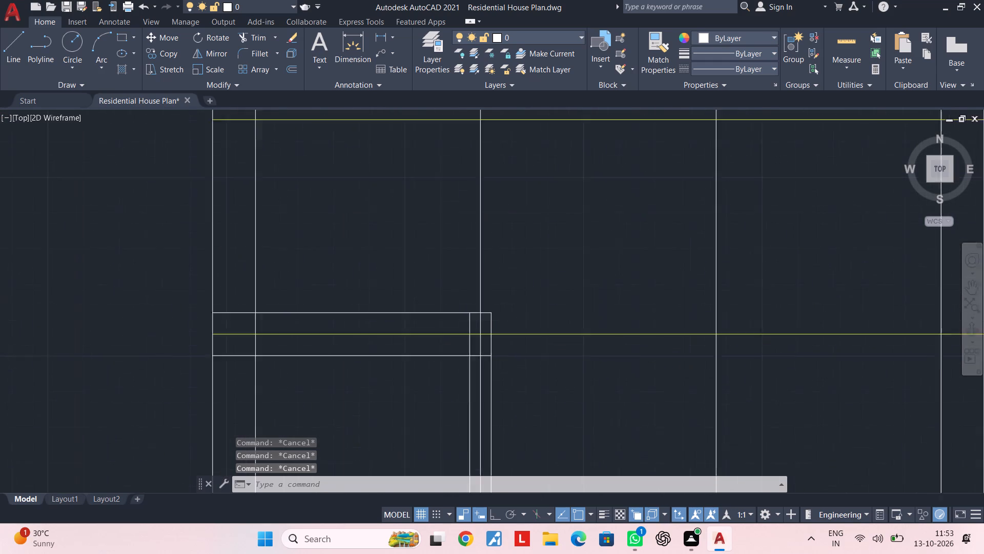
{"action": "scroll", "coordinate": [487, 359], "scroll_direction": "up", "scroll_amount": 1}
{"action": "middle_click_drag", "start_coordinate": [481, 360], "coordinate": [496, 358]}
{"action": "key", "text": "Escape"}
{"action": "key", "text": "Escape"}
{"action": "key", "text": "Escape"}
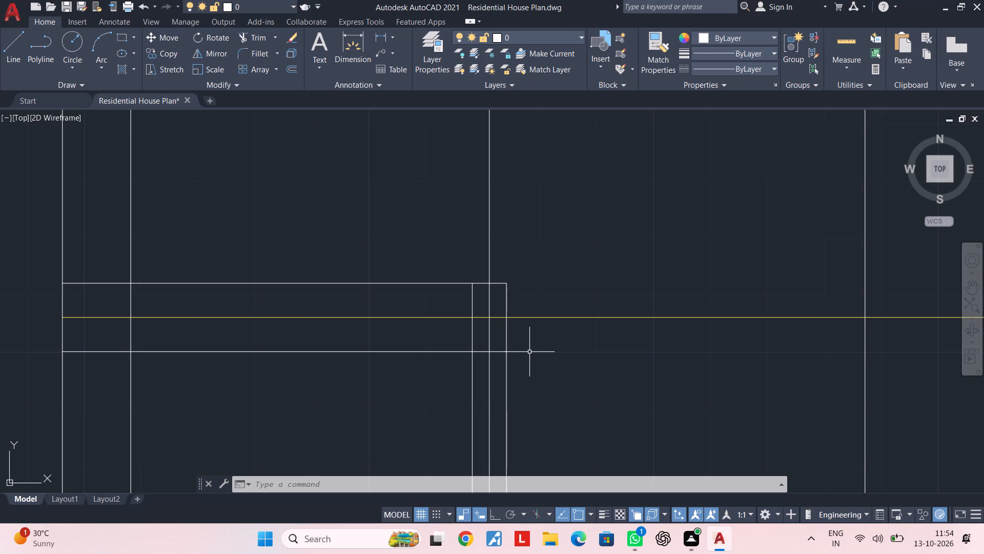
{"action": "middle_click_drag", "start_coordinate": [567, 366], "coordinate": [549, 371]}
{"action": "key", "text": "Escape"}
{"action": "key", "text": "Escape"}
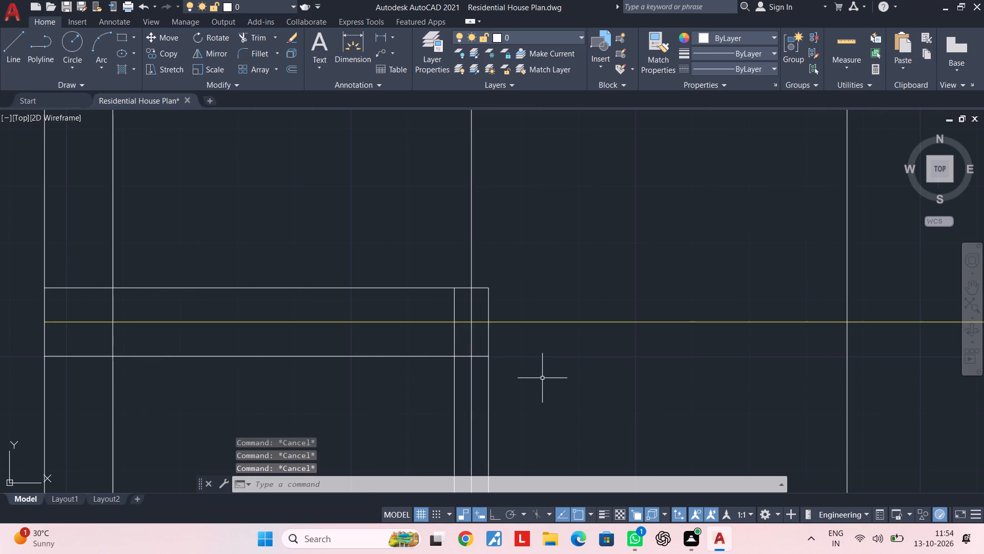
{"action": "middle_click_drag", "start_coordinate": [585, 378], "coordinate": [515, 409]}
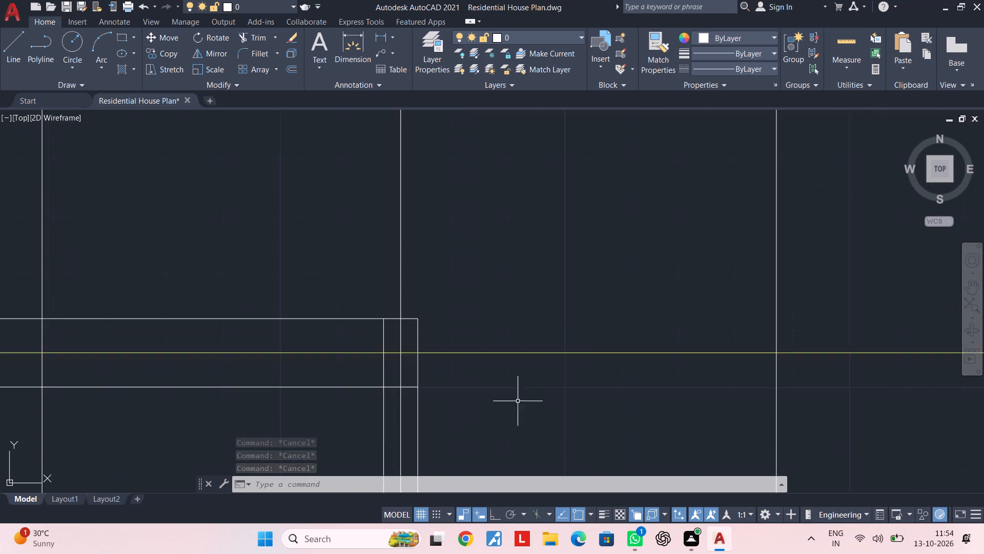
{"action": "scroll", "coordinate": [566, 348], "scroll_direction": "down", "scroll_amount": 2}
{"action": "middle_click_drag", "start_coordinate": [630, 302], "coordinate": [525, 355]}
{"action": "middle_click_drag", "start_coordinate": [575, 321], "coordinate": [547, 342]}
{"action": "key", "text": "Escape"}
{"action": "key", "text": "Escape"}
{"action": "key", "text": "Escape"}
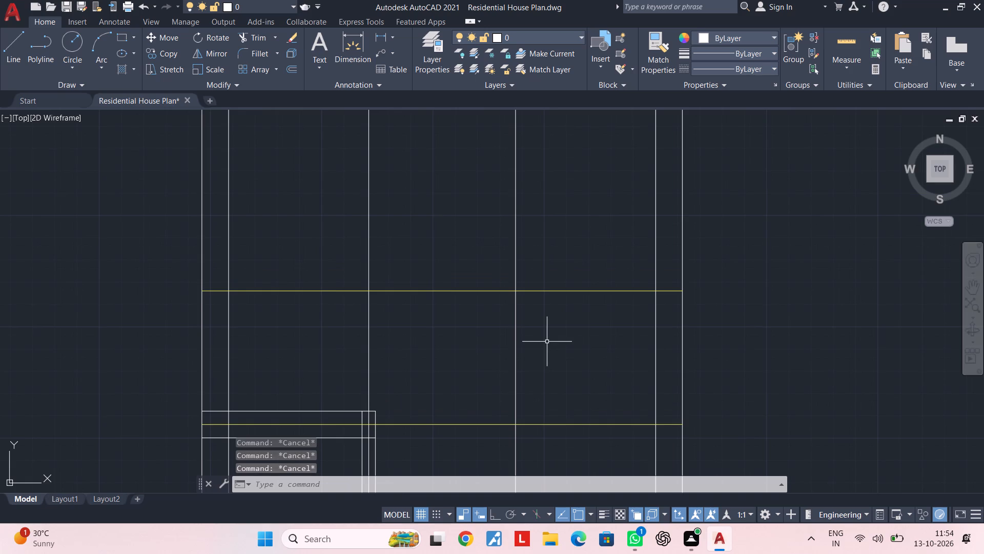
{"action": "middle_click_drag", "start_coordinate": [553, 339], "coordinate": [506, 357]}
{"action": "key", "text": "Escape"}
{"action": "scroll", "coordinate": [515, 351], "scroll_direction": "down", "scroll_amount": 2}
{"action": "middle_click_drag", "start_coordinate": [515, 351], "coordinate": [503, 390]}
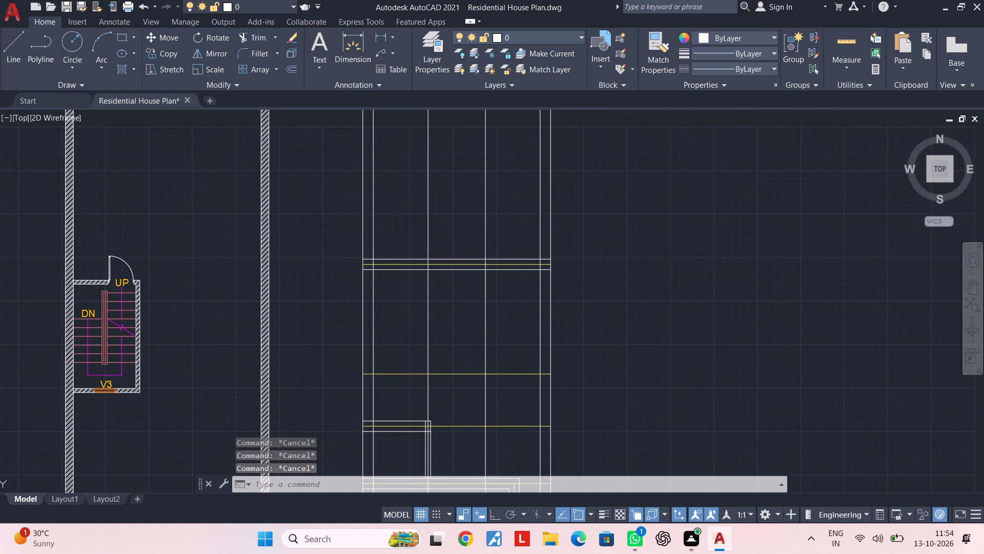
{"action": "scroll", "coordinate": [503, 390], "scroll_direction": "down", "scroll_amount": 1}
{"action": "middle_click_drag", "start_coordinate": [503, 390], "coordinate": [510, 359]}
{"action": "scroll", "coordinate": [510, 359], "scroll_direction": "up", "scroll_amount": 2}
{"action": "middle_click_drag", "start_coordinate": [510, 359], "coordinate": [504, 369]}
{"action": "key", "text": "Escape"}
{"action": "key", "text": "Escape"}
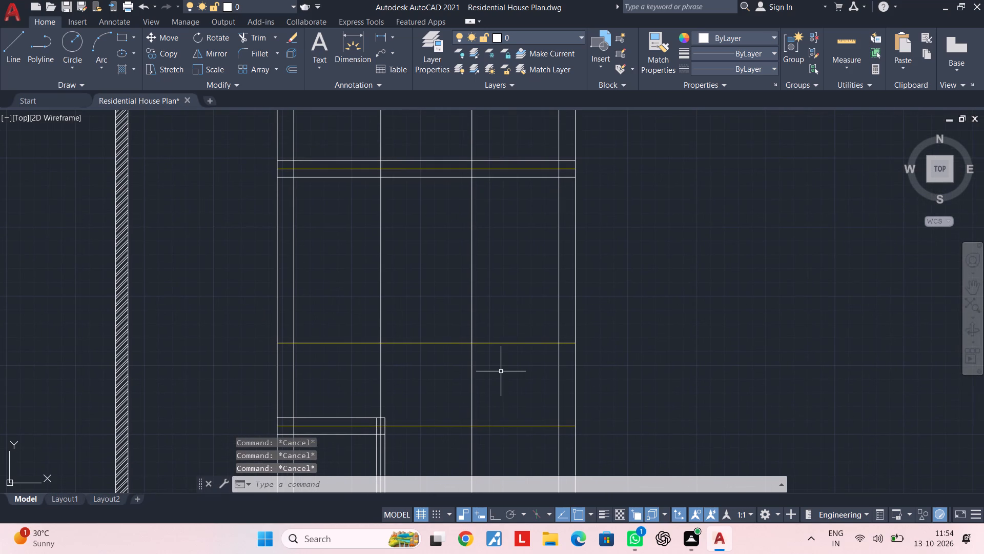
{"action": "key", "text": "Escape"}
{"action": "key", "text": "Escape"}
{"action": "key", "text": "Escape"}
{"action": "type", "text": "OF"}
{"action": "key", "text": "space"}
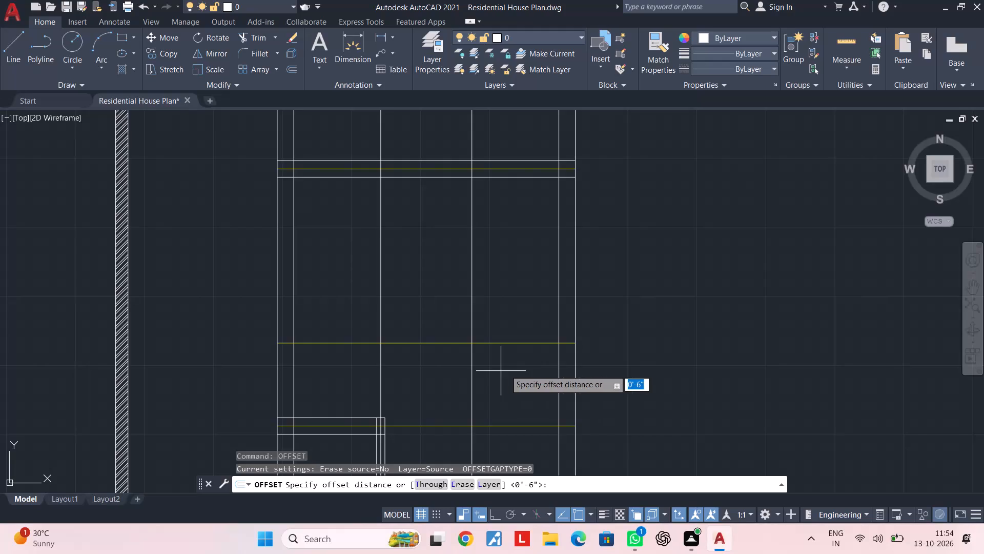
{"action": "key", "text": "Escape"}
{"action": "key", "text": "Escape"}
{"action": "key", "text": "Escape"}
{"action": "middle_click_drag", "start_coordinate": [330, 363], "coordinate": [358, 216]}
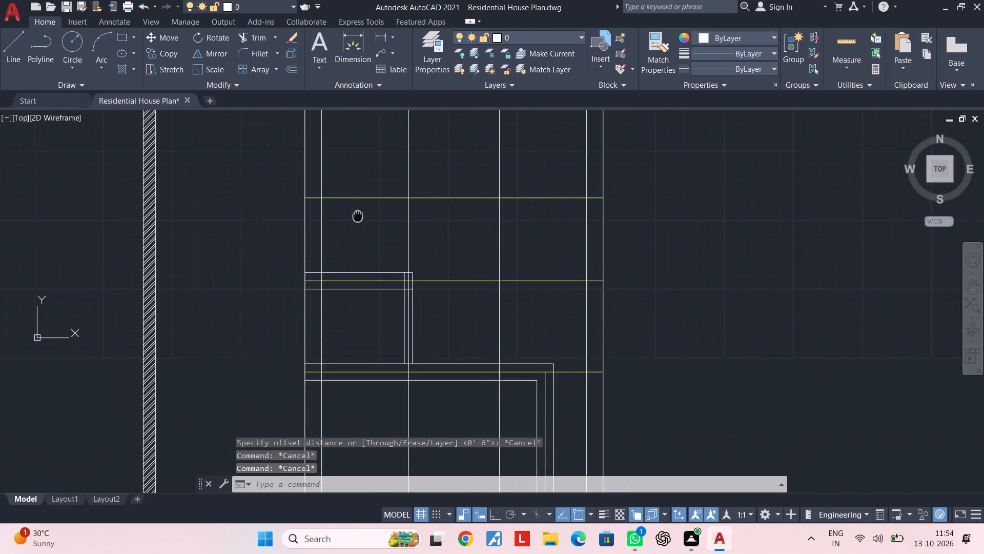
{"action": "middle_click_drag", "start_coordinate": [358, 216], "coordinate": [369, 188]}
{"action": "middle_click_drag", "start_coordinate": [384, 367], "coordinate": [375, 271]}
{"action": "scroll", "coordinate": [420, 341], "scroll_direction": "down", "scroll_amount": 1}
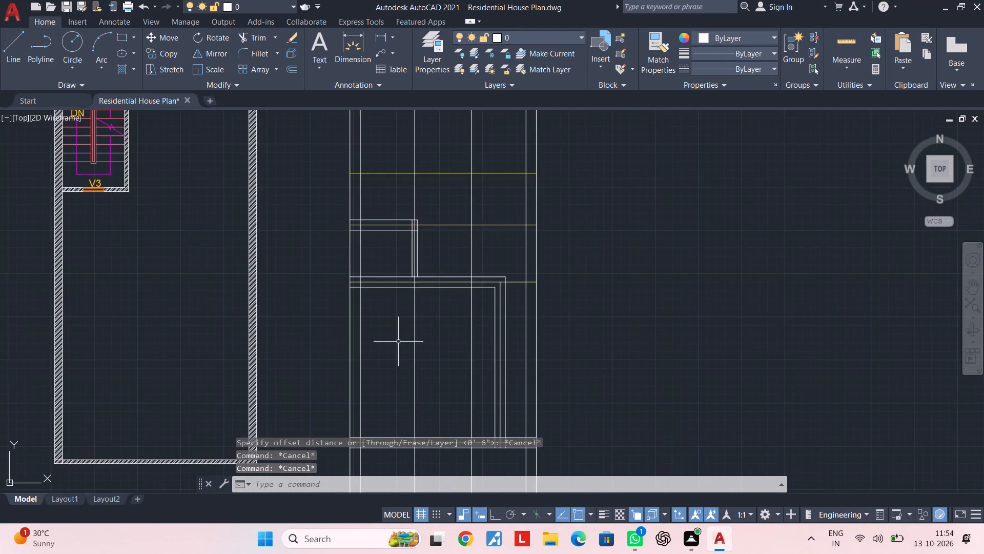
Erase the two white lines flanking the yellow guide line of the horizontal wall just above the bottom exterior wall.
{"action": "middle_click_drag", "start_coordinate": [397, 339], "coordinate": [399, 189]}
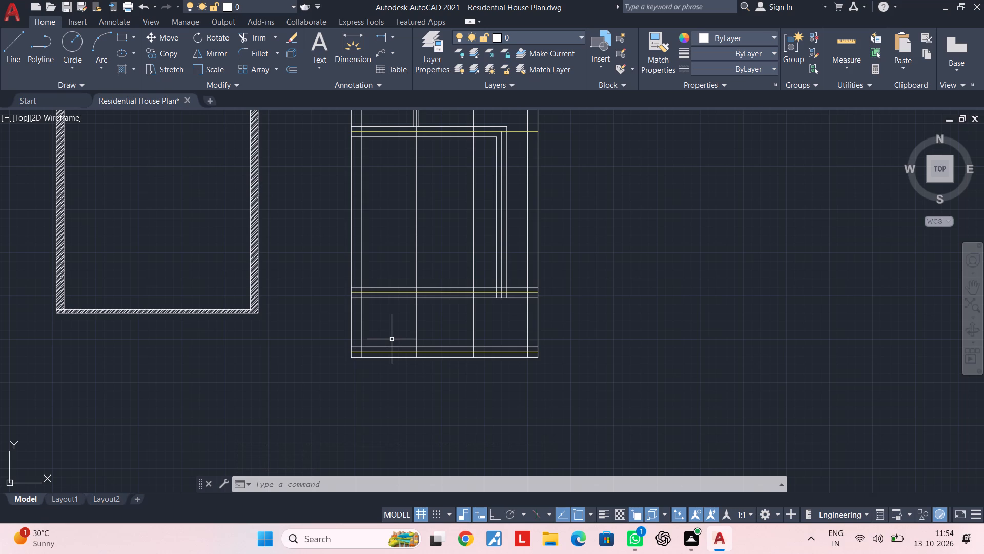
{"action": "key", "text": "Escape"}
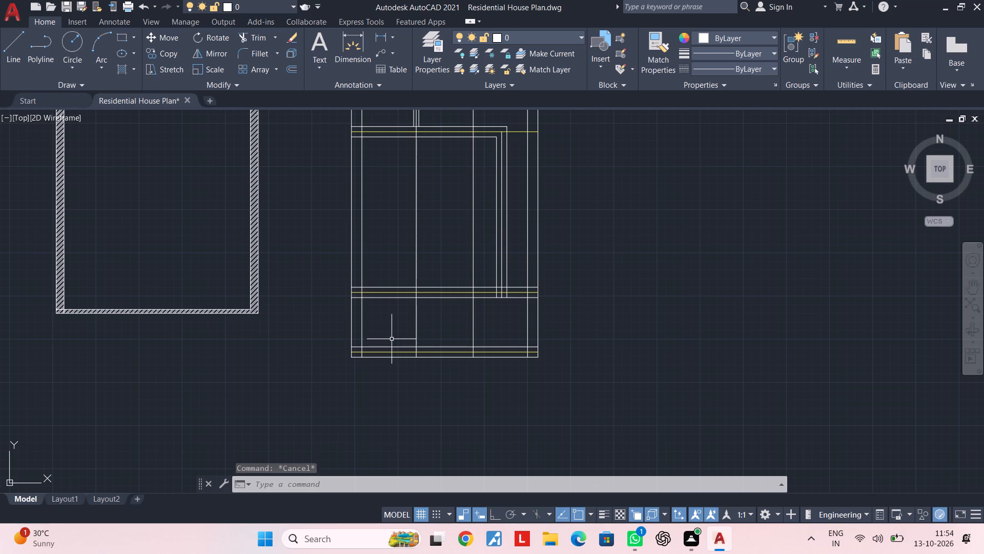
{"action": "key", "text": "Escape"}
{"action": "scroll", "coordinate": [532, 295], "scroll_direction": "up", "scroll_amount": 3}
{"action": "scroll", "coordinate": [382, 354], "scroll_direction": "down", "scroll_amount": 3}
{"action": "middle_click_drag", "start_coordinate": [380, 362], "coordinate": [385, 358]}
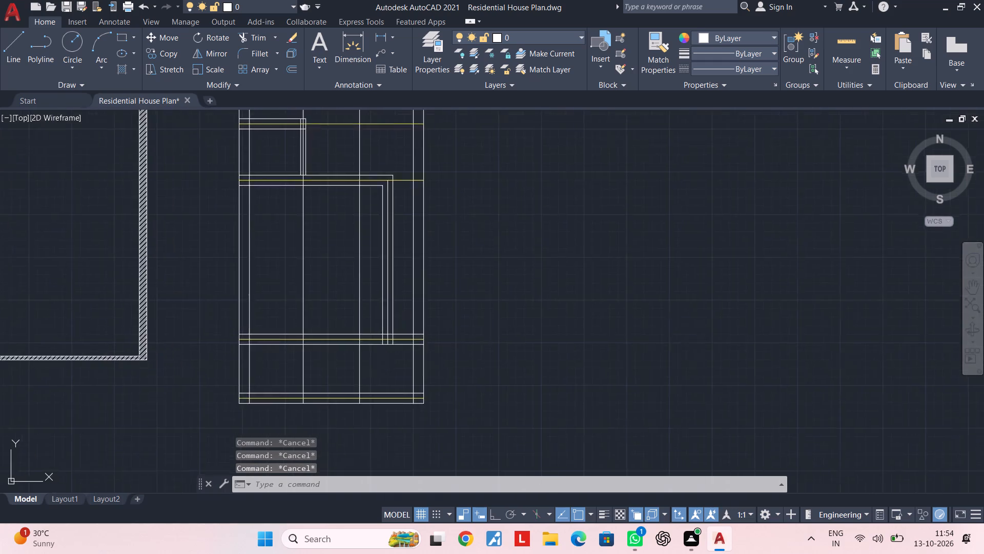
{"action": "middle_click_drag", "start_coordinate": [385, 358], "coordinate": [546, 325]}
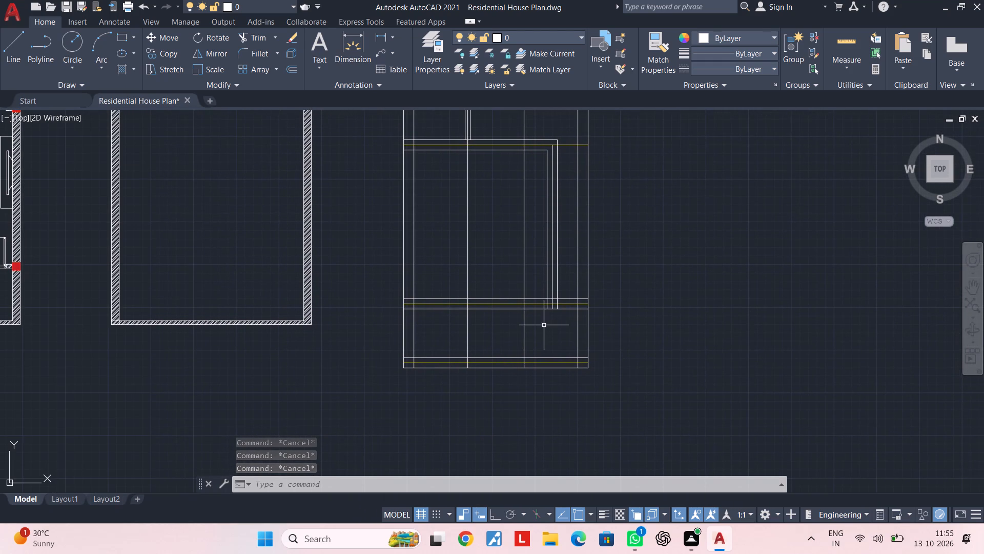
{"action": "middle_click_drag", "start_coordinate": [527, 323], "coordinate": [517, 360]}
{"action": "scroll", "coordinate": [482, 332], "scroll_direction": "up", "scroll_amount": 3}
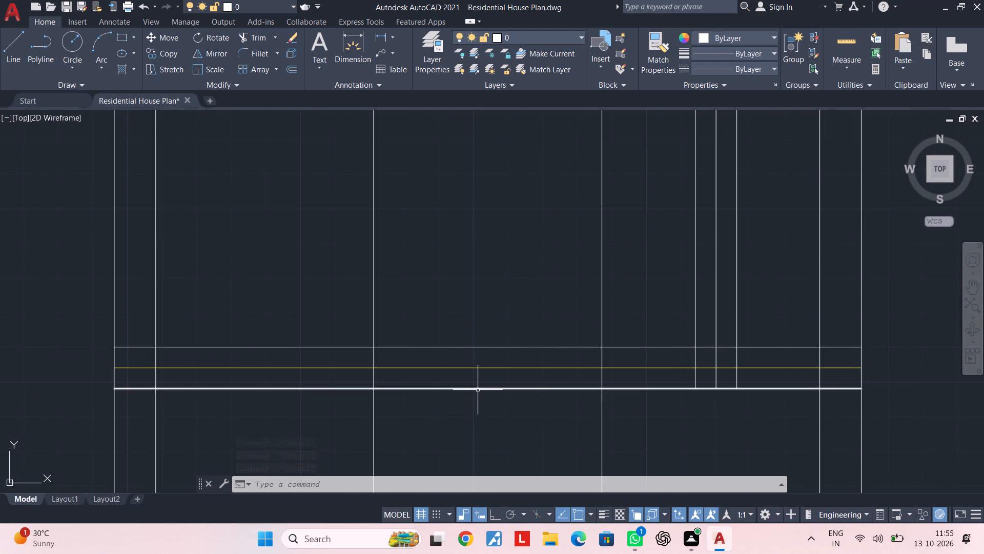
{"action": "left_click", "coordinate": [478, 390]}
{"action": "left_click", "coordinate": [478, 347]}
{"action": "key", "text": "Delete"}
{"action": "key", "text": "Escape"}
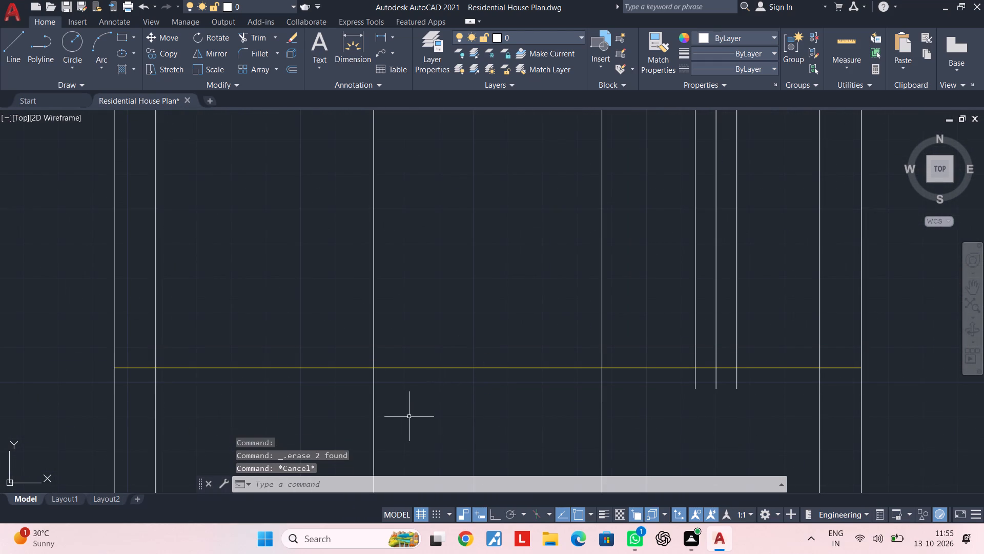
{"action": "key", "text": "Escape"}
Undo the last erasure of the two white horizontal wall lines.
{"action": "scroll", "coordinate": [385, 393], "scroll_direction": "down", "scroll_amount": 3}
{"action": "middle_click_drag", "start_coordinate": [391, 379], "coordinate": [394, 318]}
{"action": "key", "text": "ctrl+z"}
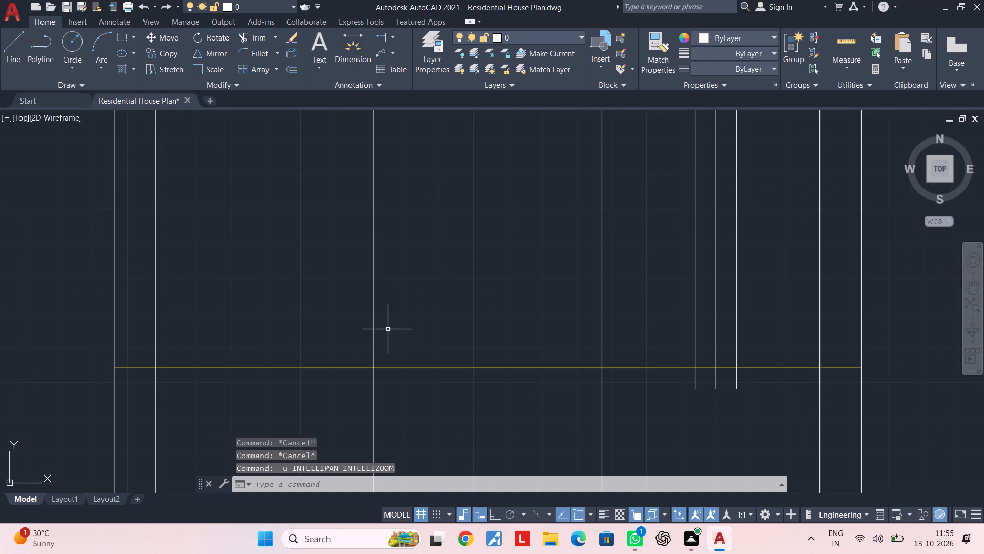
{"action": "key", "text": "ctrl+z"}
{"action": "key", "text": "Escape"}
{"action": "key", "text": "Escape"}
Erase the two white lines above and below the yellow guide line of the horizontal wall nearest the bottom exterior wall.
{"action": "left_click", "coordinate": [423, 345]}
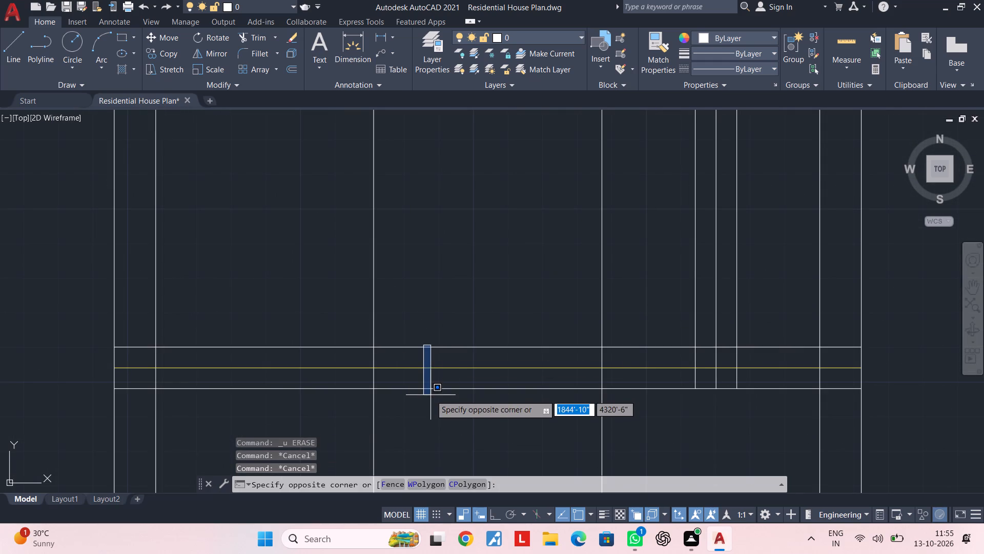
{"action": "left_click", "coordinate": [430, 395]}
{"action": "left_click", "coordinate": [431, 390]}
{"action": "left_click", "coordinate": [434, 345]}
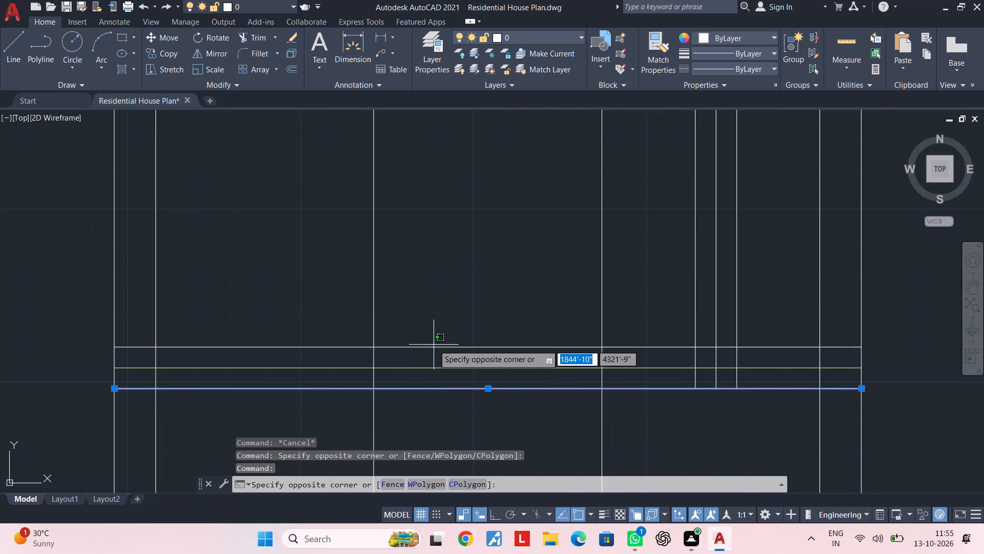
{"action": "left_click", "coordinate": [424, 353]}
{"action": "key", "text": "Delete"}
{"action": "key", "text": "Escape"}
{"action": "key", "text": "Escape"}
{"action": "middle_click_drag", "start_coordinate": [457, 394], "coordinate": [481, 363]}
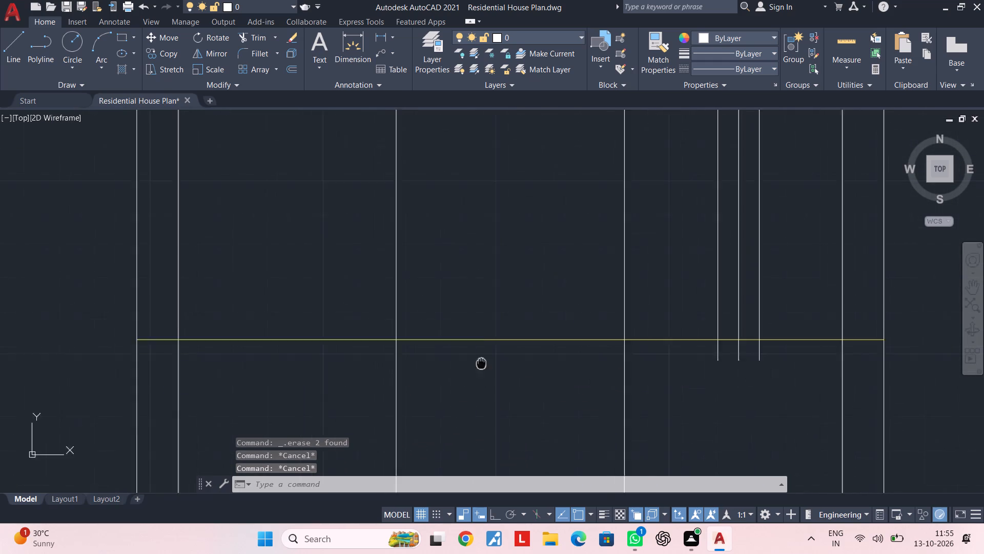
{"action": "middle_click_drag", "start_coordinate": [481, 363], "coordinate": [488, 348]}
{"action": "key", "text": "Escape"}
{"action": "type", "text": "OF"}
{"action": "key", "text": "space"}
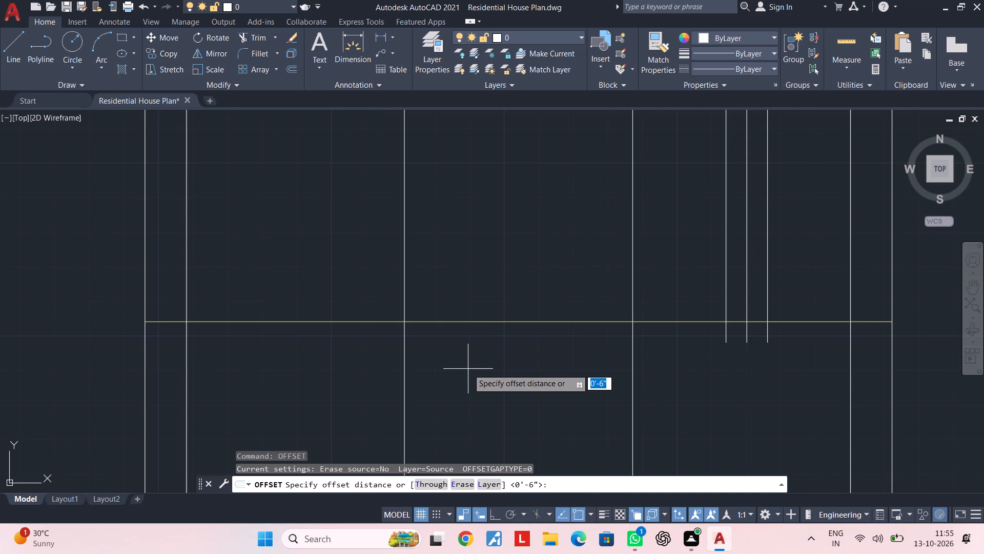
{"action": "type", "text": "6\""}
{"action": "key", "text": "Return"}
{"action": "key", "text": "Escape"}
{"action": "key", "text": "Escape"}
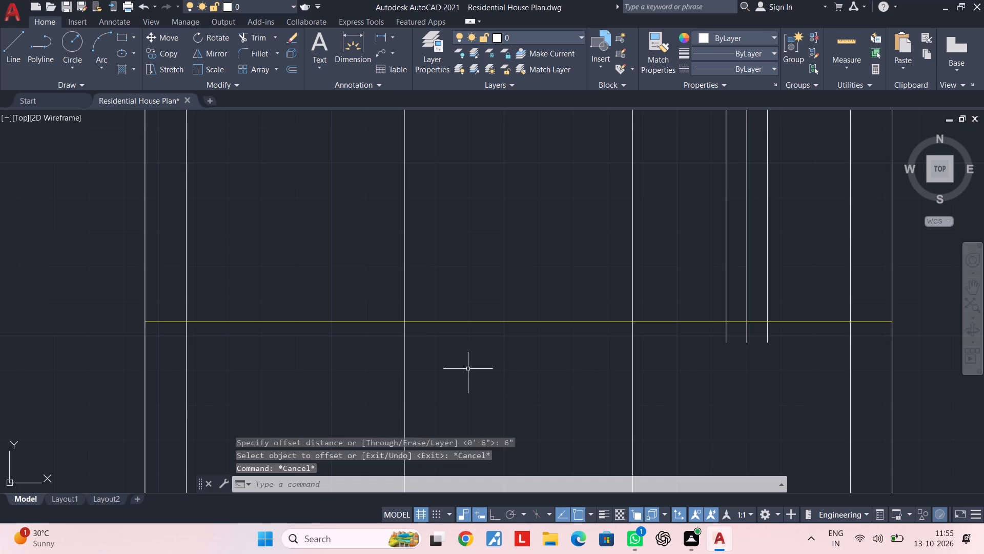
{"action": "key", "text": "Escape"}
Offset the yellow guide line of that lower horizontal wall by 3" both above and below.
{"action": "type", "text": "OF"}
{"action": "key", "text": "space"}
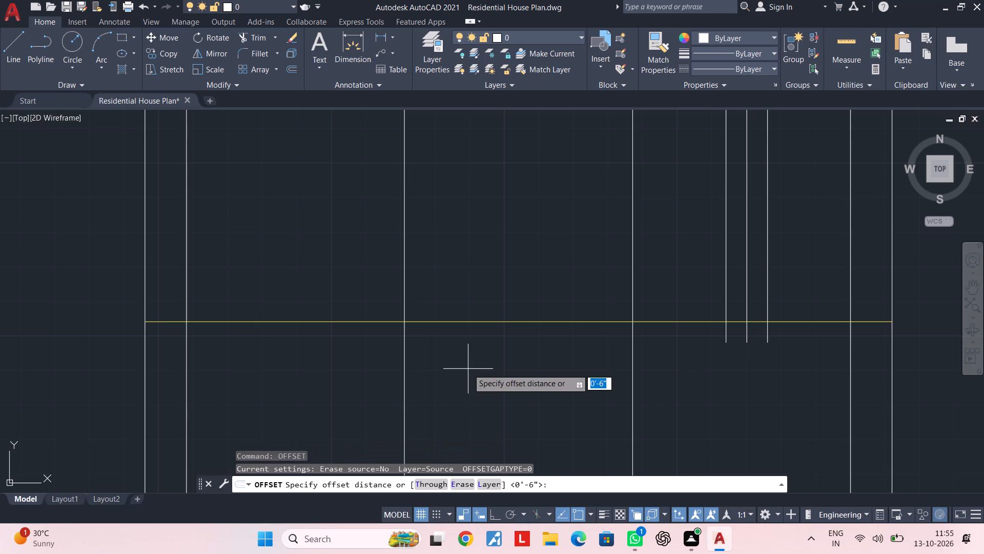
{"action": "type", "text": "3\""}
{"action": "key", "text": "Return"}
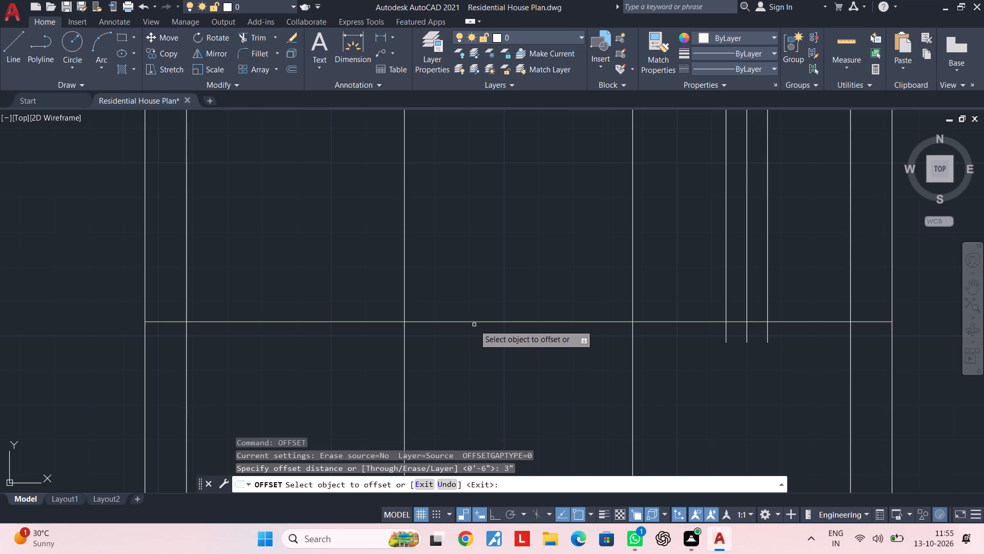
{"action": "left_click", "coordinate": [474, 323]}
{"action": "left_click", "coordinate": [467, 357]}
{"action": "left_click", "coordinate": [471, 321]}
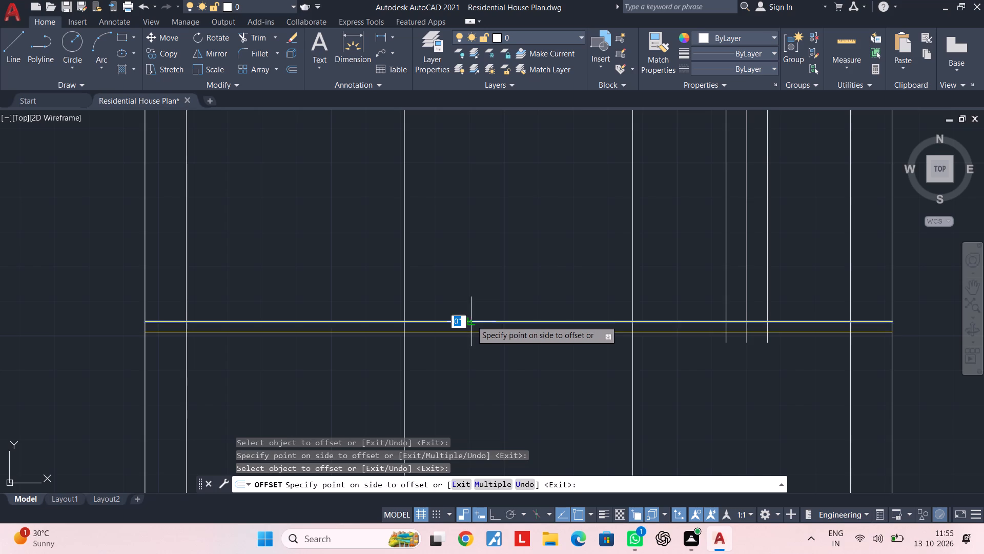
{"action": "left_click", "coordinate": [471, 305]}
{"action": "key", "text": "Escape"}
{"action": "key", "text": "Escape"}
{"action": "key", "text": "Escape"}
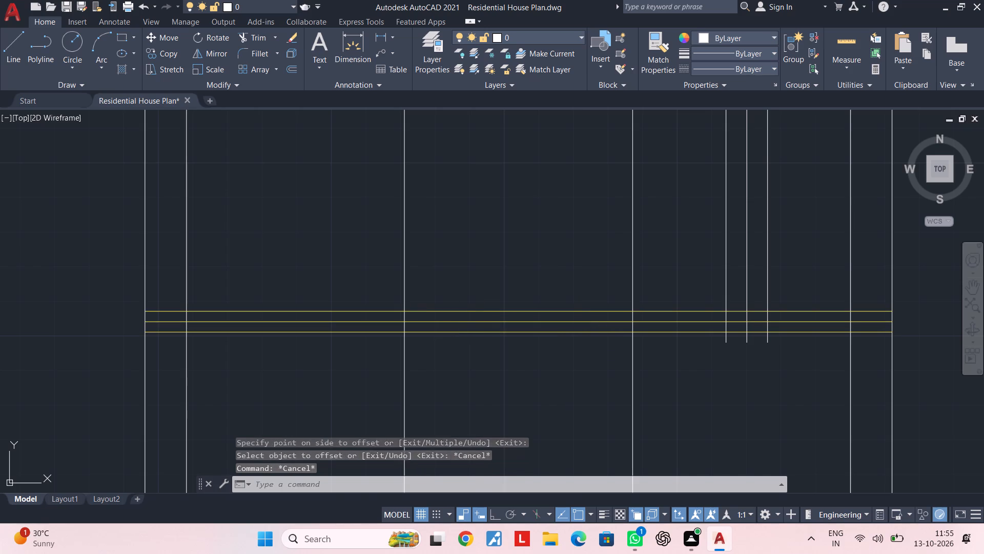
{"action": "key", "text": "Escape"}
{"action": "key", "text": "Escape"}
{"action": "key", "text": "Escape"}
{"action": "key", "text": "Escape"}
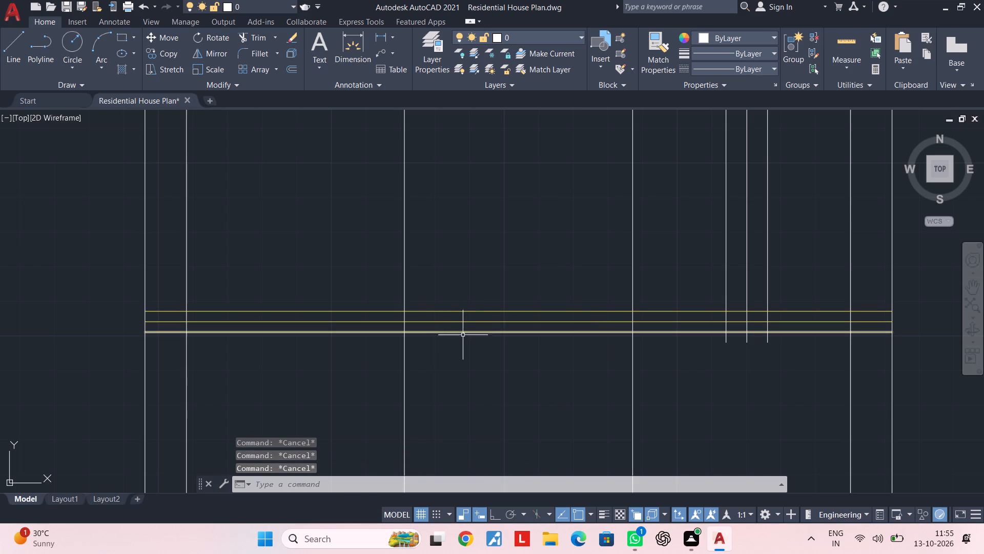
Match the properties of a white vertical wall line onto the two new 3" horizontal offset lines.
{"action": "key", "text": "m"}
{"action": "key", "text": "a"}
{"action": "key", "text": "space"}
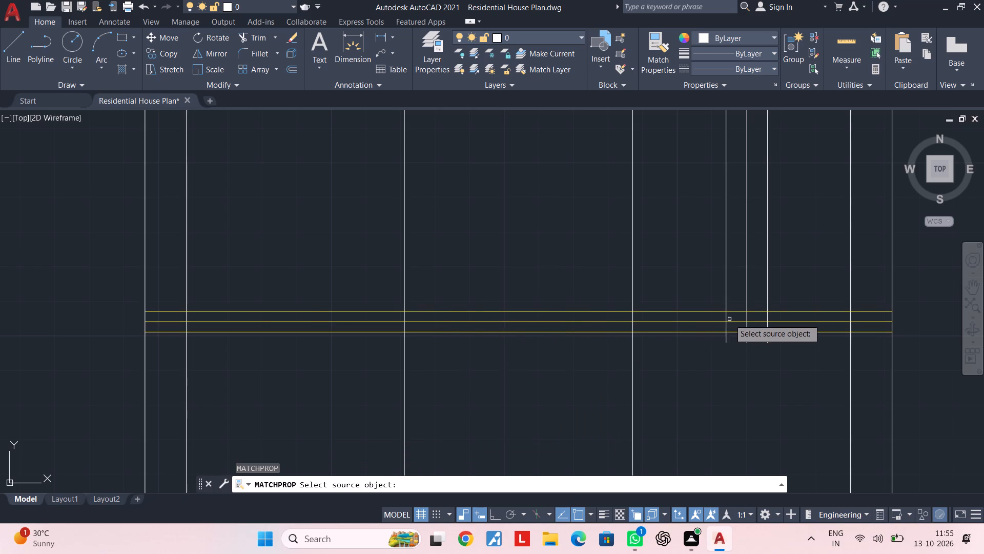
{"action": "left_click", "coordinate": [726, 316]}
{"action": "left_click", "coordinate": [611, 311]}
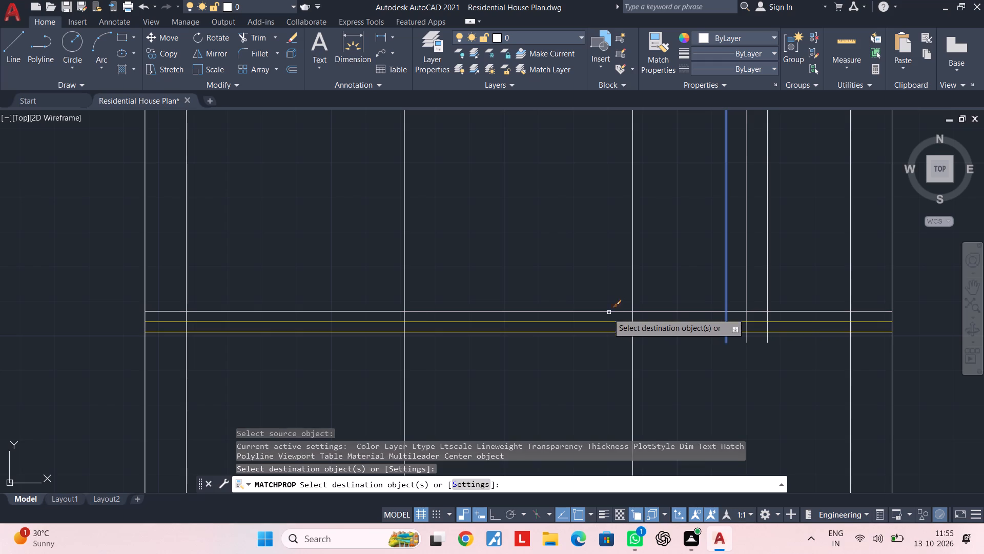
{"action": "left_click", "coordinate": [593, 333]}
{"action": "key", "text": "Escape"}
{"action": "key", "text": "Escape"}
Erase the two outer white lines of the eastern interior vertical wall, keeping its centre line.
{"action": "middle_click_drag", "start_coordinate": [690, 362], "coordinate": [584, 358]}
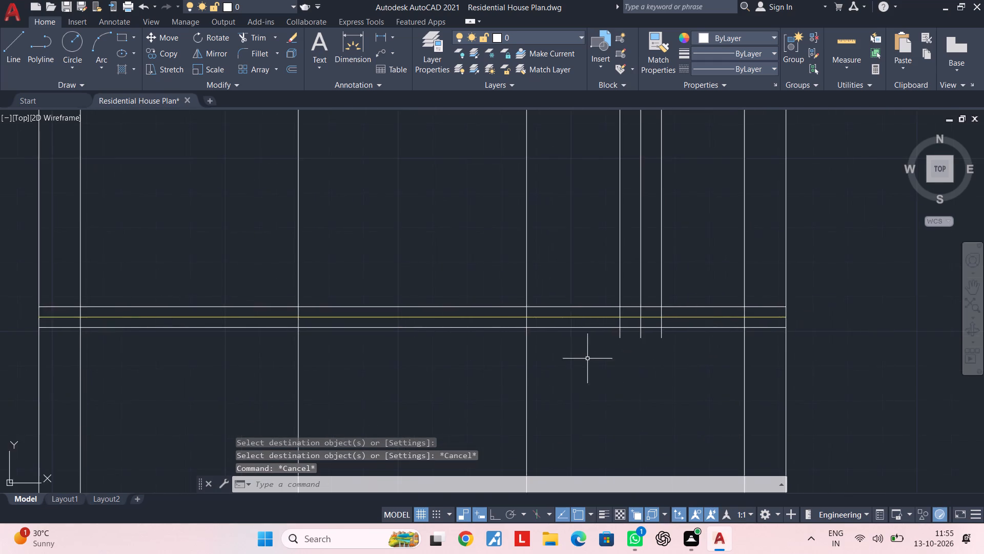
{"action": "scroll", "coordinate": [587, 359], "scroll_direction": "down", "scroll_amount": 2}
{"action": "middle_click_drag", "start_coordinate": [588, 361], "coordinate": [546, 371]}
{"action": "middle_click_drag", "start_coordinate": [550, 366], "coordinate": [597, 319]}
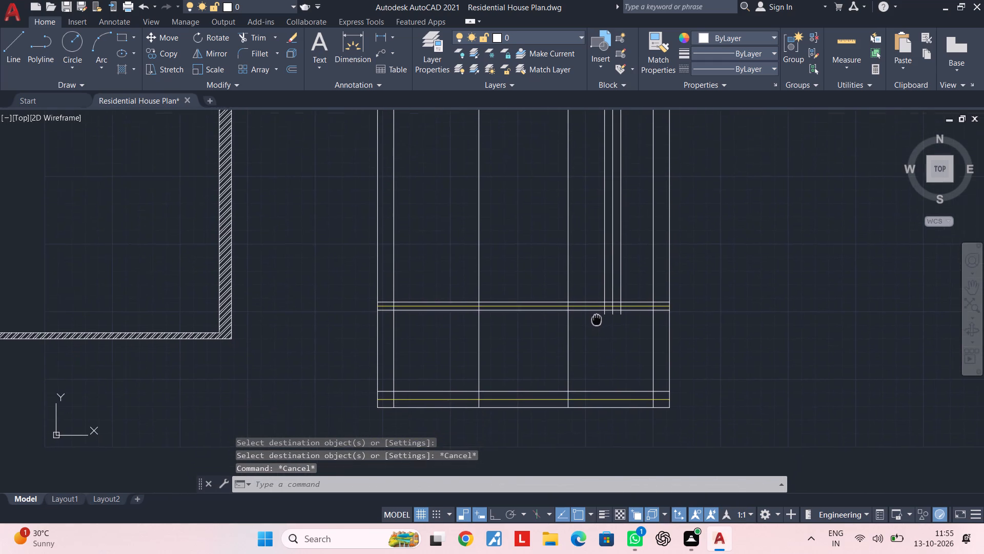
{"action": "middle_click_drag", "start_coordinate": [597, 319], "coordinate": [572, 312]}
{"action": "middle_click_drag", "start_coordinate": [570, 299], "coordinate": [570, 344]}
{"action": "scroll", "coordinate": [575, 367], "scroll_direction": "up", "scroll_amount": 2}
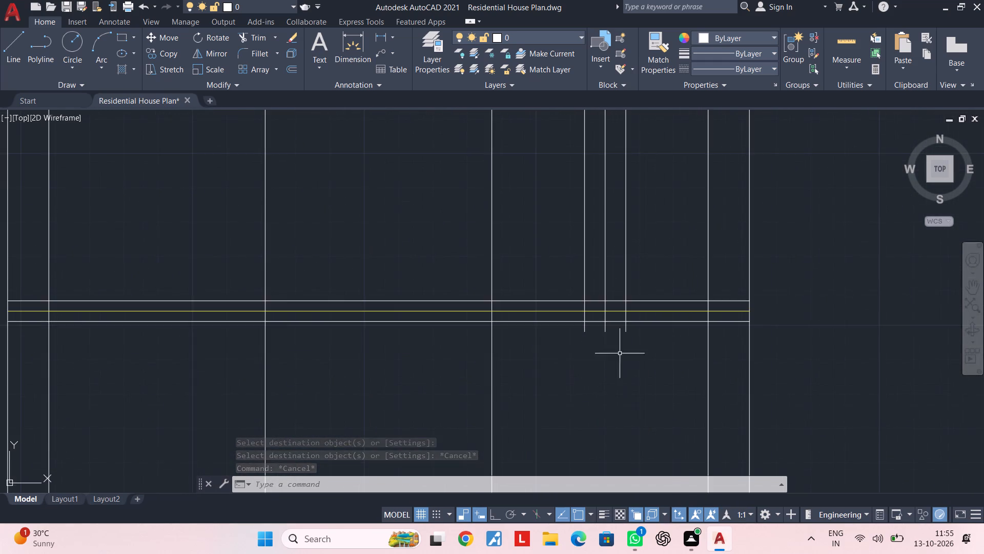
{"action": "middle_click_drag", "start_coordinate": [636, 345], "coordinate": [599, 392]}
{"action": "key", "text": "Escape"}
{"action": "key", "text": "Escape"}
{"action": "key", "text": "Escape"}
{"action": "key", "text": "Escape"}
{"action": "key", "text": "Escape"}
{"action": "key", "text": "Escape"}
{"action": "key", "text": "Escape"}
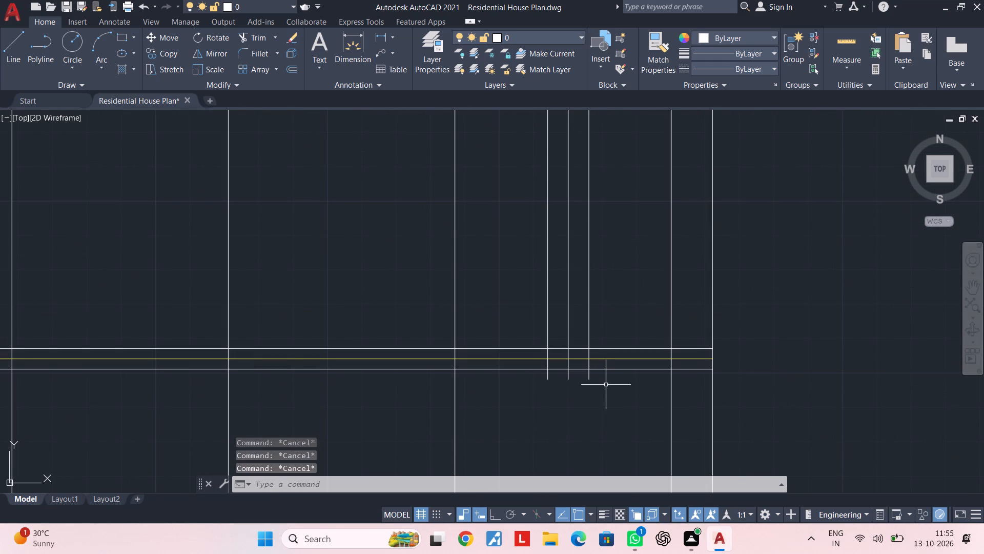
{"action": "key", "text": "Escape"}
{"action": "key", "text": "Escape"}
{"action": "key", "text": "Escape"}
{"action": "left_click", "coordinate": [630, 294]}
{"action": "left_click", "coordinate": [588, 297]}
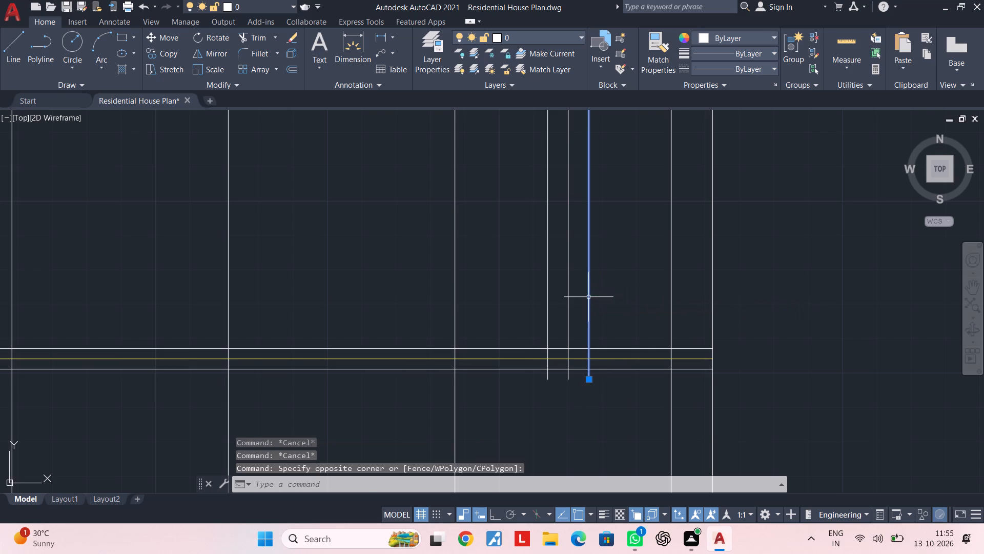
{"action": "left_click", "coordinate": [558, 297]}
{"action": "left_click", "coordinate": [528, 298]}
{"action": "key", "text": "Delete"}
{"action": "key", "text": "Escape"}
{"action": "key", "text": "Escape"}
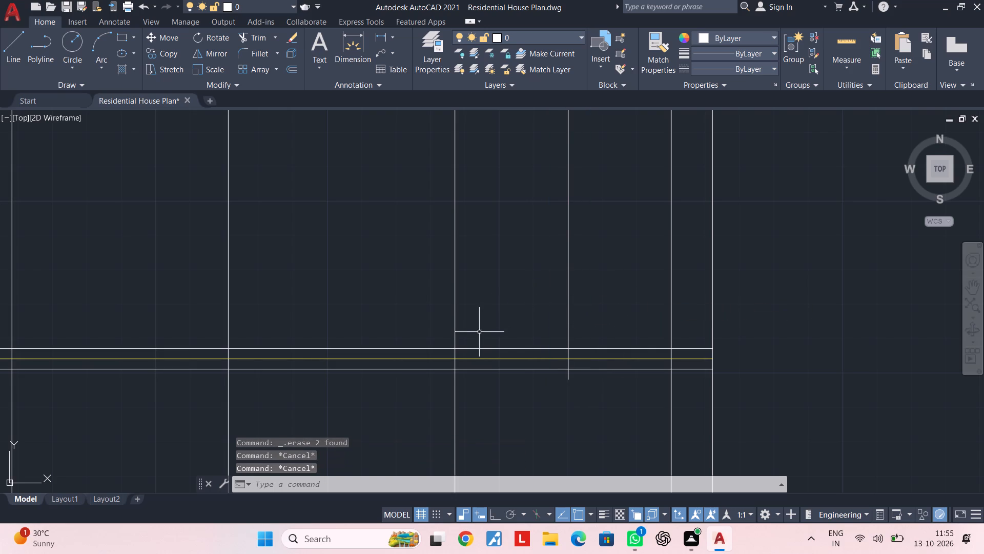
Offset the centre line of the eastern interior vertical wall by 3" to both its west and east sides.
{"action": "key", "text": "o"}
{"action": "key", "text": "f"}
{"action": "key", "text": "space"}
{"action": "key", "text": "3"}
{"action": "key", "text": "shift+quotedbl"}
{"action": "key", "text": "Return"}
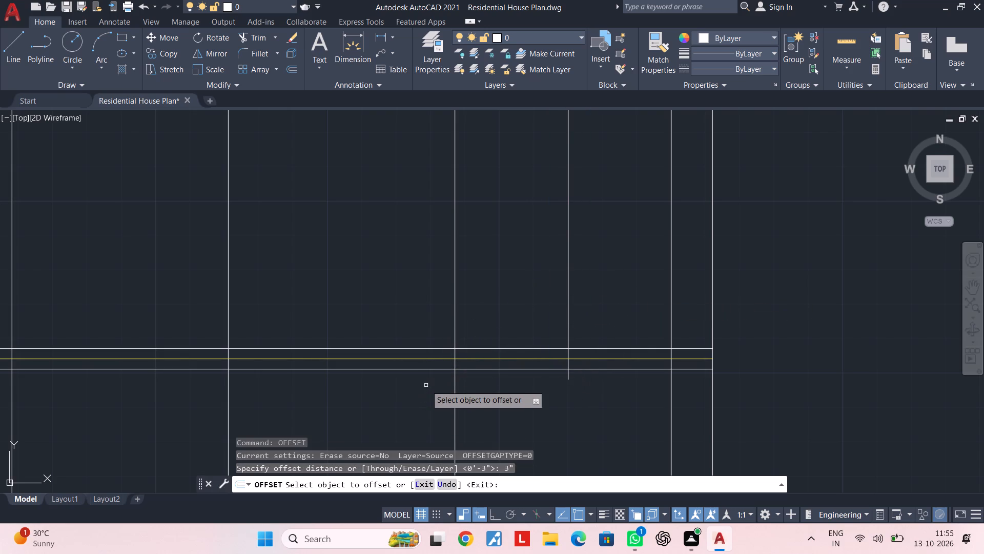
{"action": "left_click", "coordinate": [569, 281]}
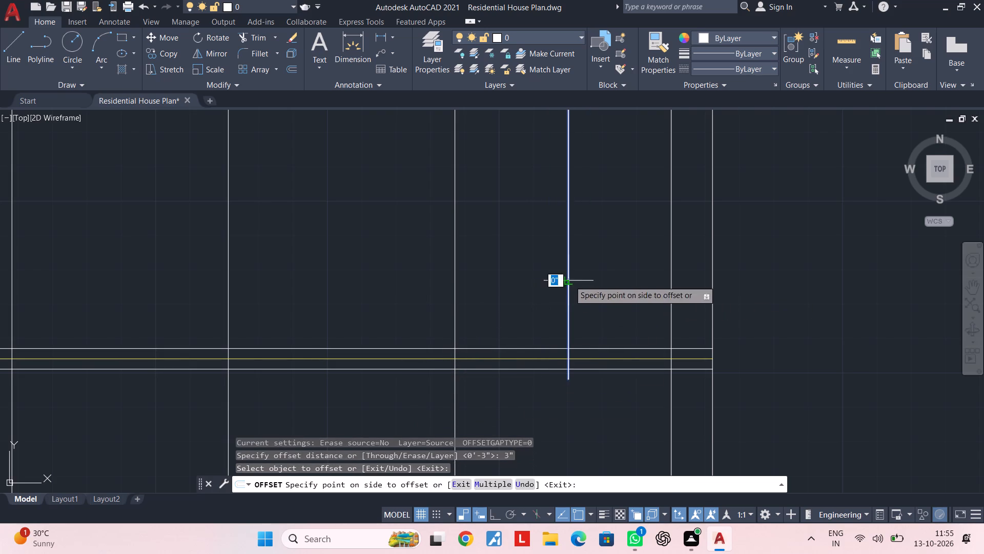
{"action": "left_click", "coordinate": [505, 282]}
{"action": "left_click", "coordinate": [568, 278]}
{"action": "left_click", "coordinate": [587, 275]}
{"action": "key", "text": "Escape"}
Erase the two white lines flanking the yellow guide line of the horizontal wall at the vertical wall's upper end.
{"action": "scroll", "coordinate": [588, 278], "scroll_direction": "down", "scroll_amount": 3}
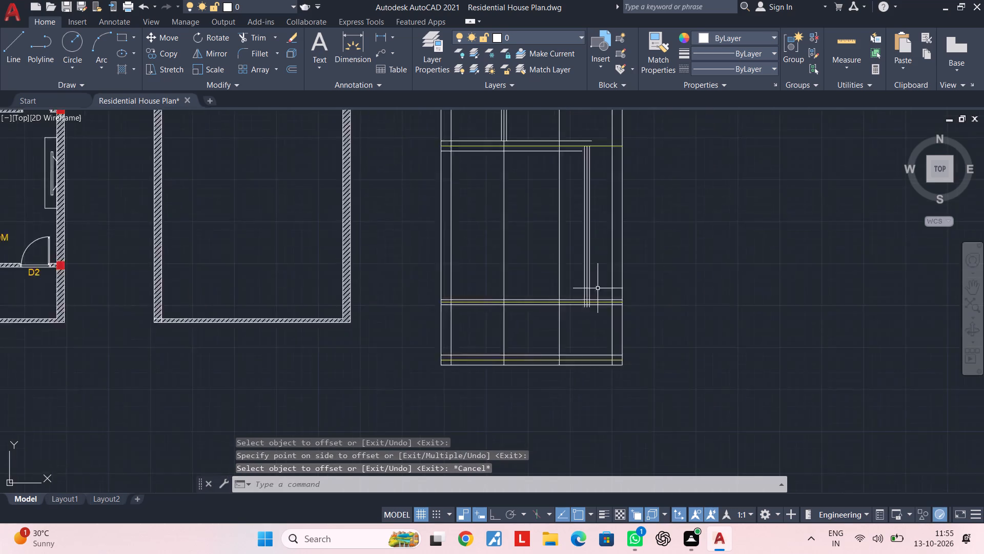
{"action": "scroll", "coordinate": [598, 288], "scroll_direction": "down", "scroll_amount": 1}
{"action": "middle_click_drag", "start_coordinate": [591, 261], "coordinate": [581, 326]}
{"action": "scroll", "coordinate": [584, 309], "scroll_direction": "up", "scroll_amount": 4}
{"action": "middle_click_drag", "start_coordinate": [564, 252], "coordinate": [568, 383]}
{"action": "middle_click_drag", "start_coordinate": [552, 320], "coordinate": [612, 307]}
{"action": "key", "text": "Escape"}
{"action": "key", "text": "Escape"}
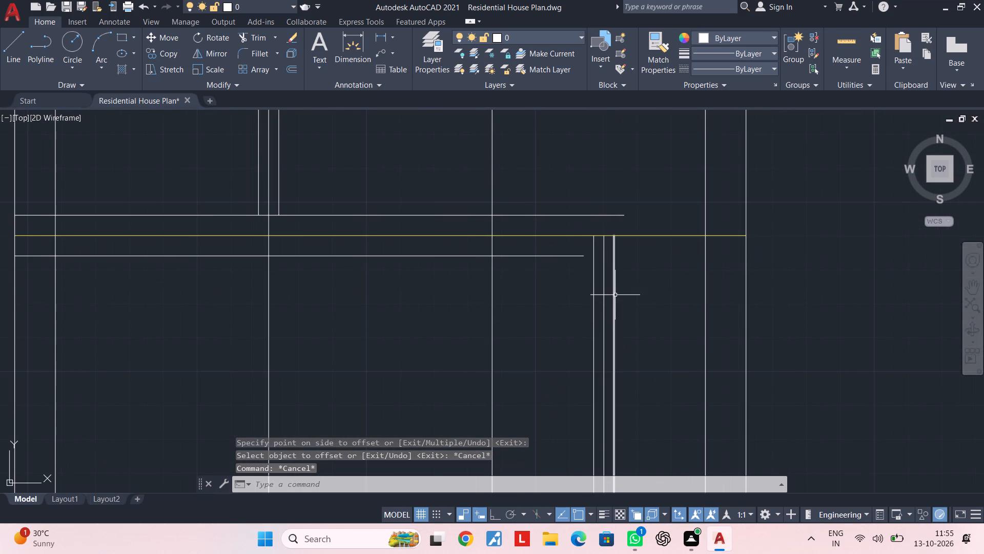
{"action": "key", "text": "Escape"}
{"action": "middle_click_drag", "start_coordinate": [512, 299], "coordinate": [590, 325]}
{"action": "key", "text": "Escape"}
{"action": "left_click", "coordinate": [624, 291]}
{"action": "left_click", "coordinate": [623, 278]}
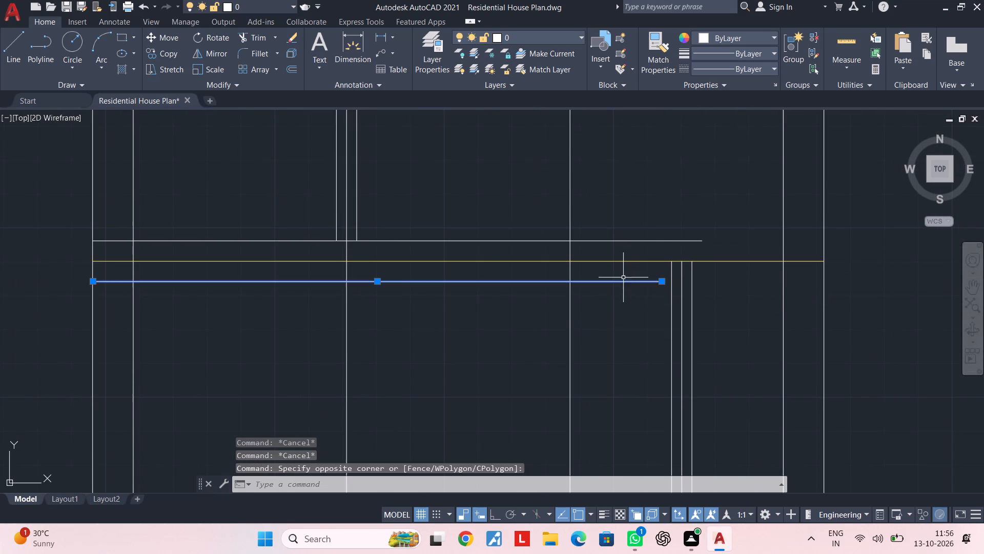
{"action": "left_click", "coordinate": [633, 240]}
{"action": "key", "text": "Delete"}
{"action": "key", "text": "Escape"}
{"action": "key", "text": "Escape"}
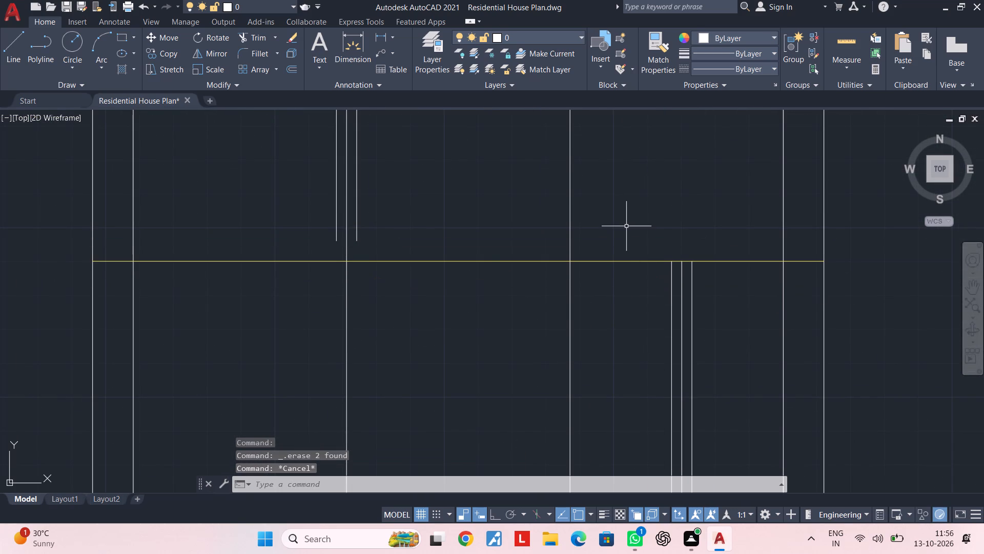
Offset the guide line of that upper horizontal wall by 3" both above and below.
{"action": "type", "text": "OF 3\""}
{"action": "key", "text": "Return"}
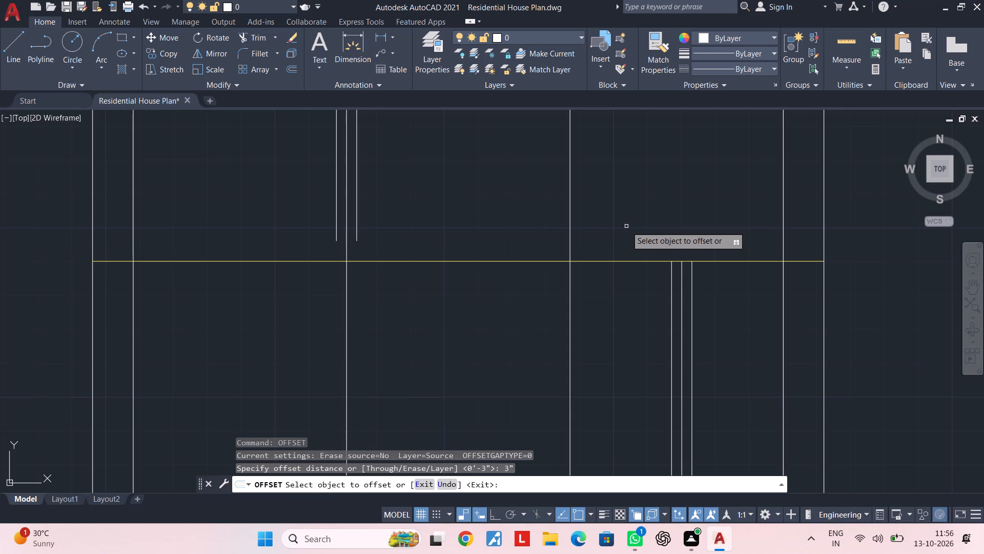
{"action": "left_click", "coordinate": [641, 262]}
{"action": "left_click", "coordinate": [642, 226]}
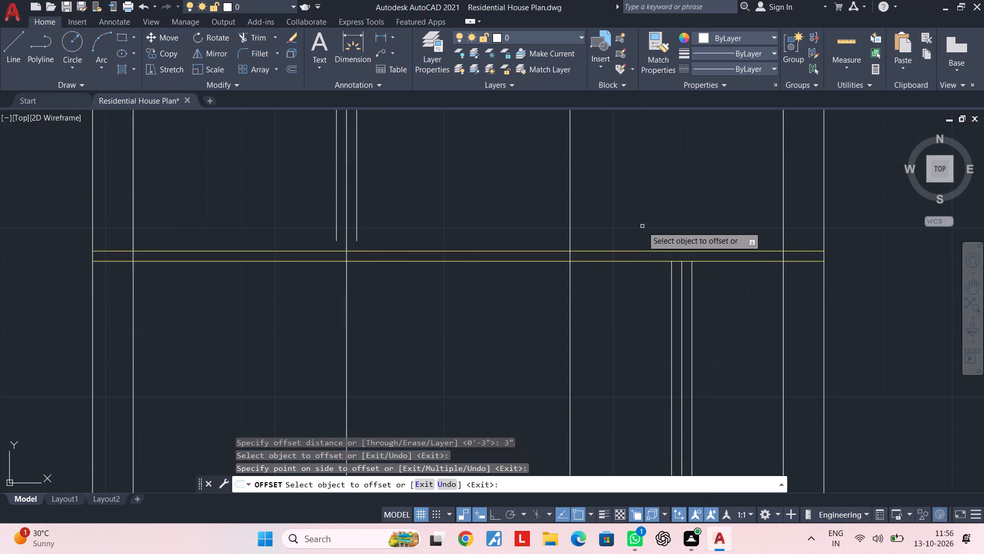
{"action": "left_click", "coordinate": [640, 261]}
{"action": "left_click", "coordinate": [641, 282]}
{"action": "key", "text": "Escape"}
{"action": "key", "text": "Escape"}
{"action": "key", "text": "Escape"}
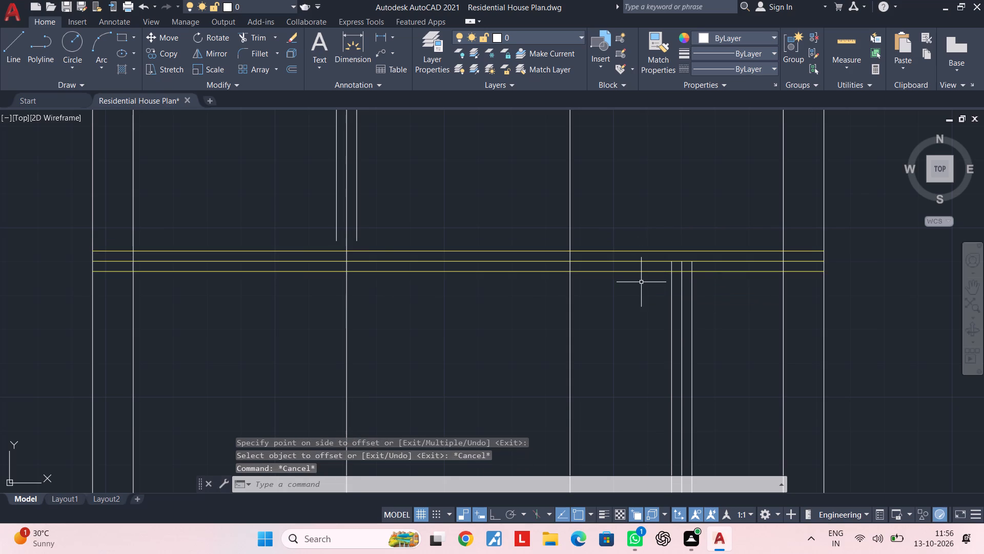
Fillet the upper offset line of the horizontal wall with the eastern line of the eastern interior vertical wall into a square outer corner.
{"action": "key", "text": "e"}
{"action": "key", "text": "Escape"}
{"action": "type", "text": "F"}
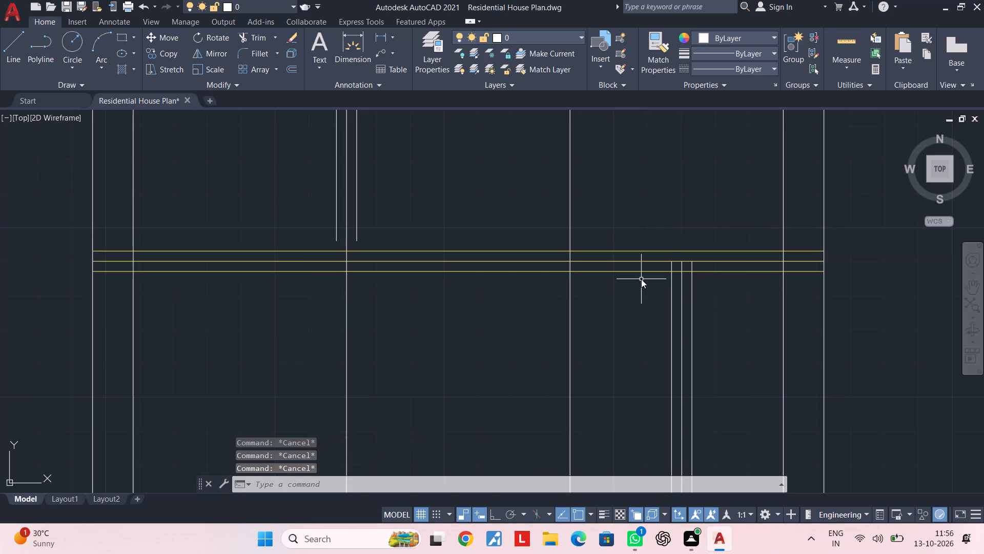
{"action": "key", "text": "space"}
{"action": "left_click", "coordinate": [683, 248]}
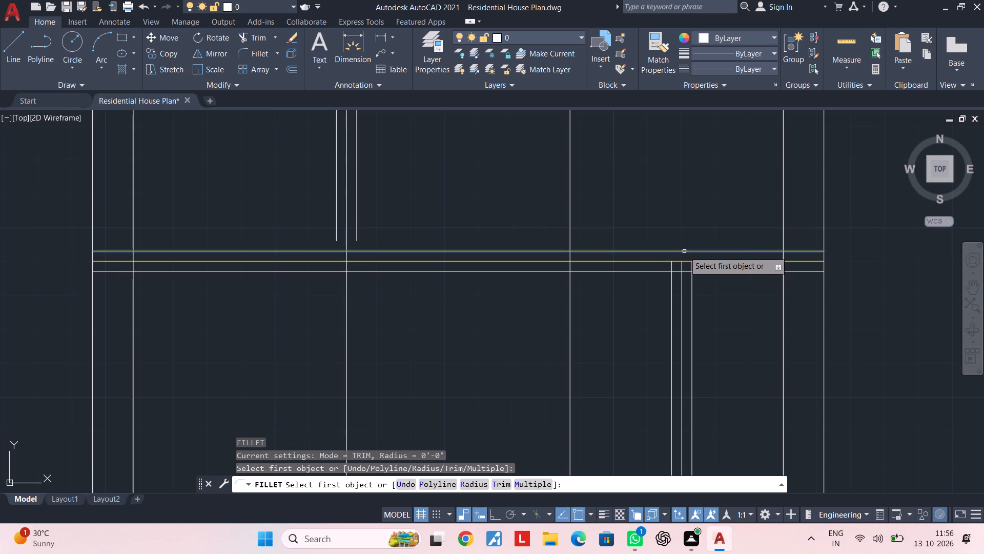
{"action": "left_click", "coordinate": [684, 251]}
{"action": "left_click", "coordinate": [692, 283]}
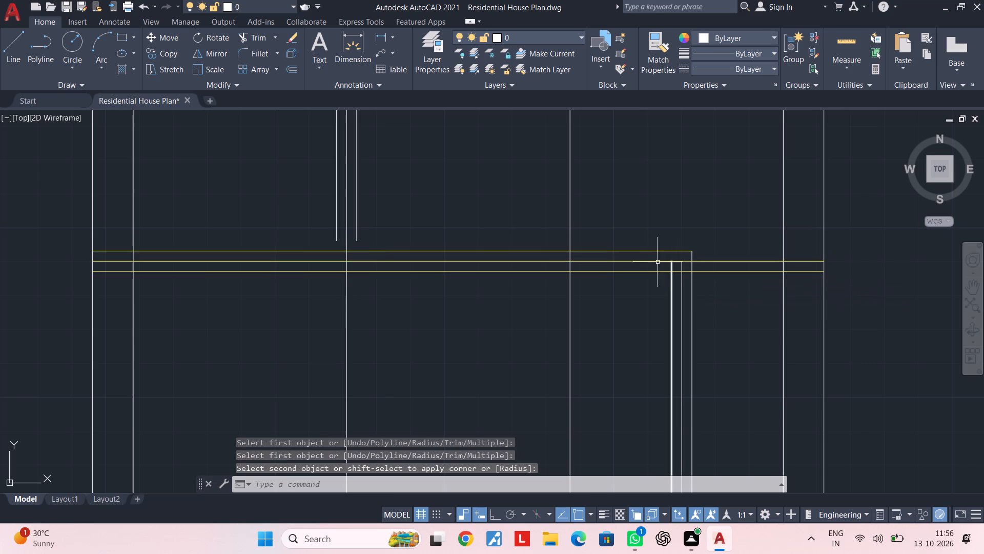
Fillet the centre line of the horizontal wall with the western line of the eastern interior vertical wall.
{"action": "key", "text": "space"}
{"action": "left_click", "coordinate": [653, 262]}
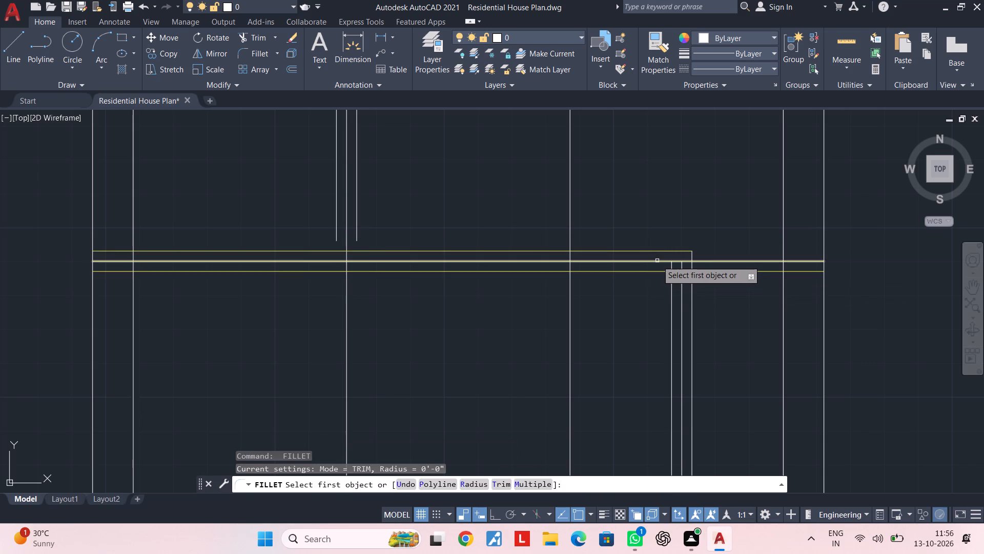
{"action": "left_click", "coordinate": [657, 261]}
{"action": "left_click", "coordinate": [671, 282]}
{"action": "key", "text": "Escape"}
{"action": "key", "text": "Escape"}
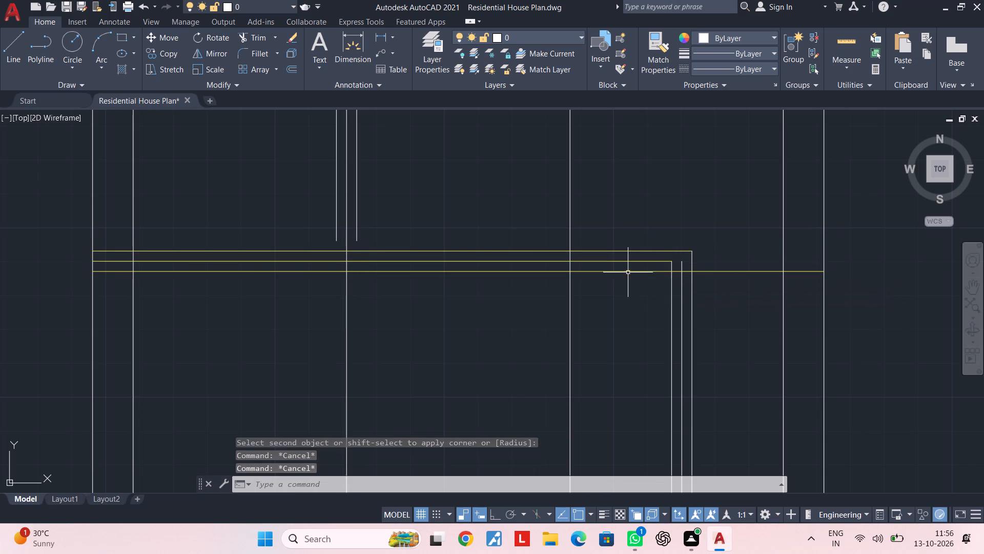
Fillet the horizontal wall's lower line with the eastern vertical wall's western line, and join the two walls' centre lines at the same corner.
{"action": "scroll", "coordinate": [627, 272], "scroll_direction": "down", "scroll_amount": 1}
{"action": "key", "text": "Escape"}
{"action": "middle_click_drag", "start_coordinate": [627, 272], "coordinate": [645, 265]}
{"action": "key", "text": "Escape"}
{"action": "scroll", "coordinate": [652, 264], "scroll_direction": "down", "scroll_amount": 2}
{"action": "middle_click", "coordinate": [653, 264]}
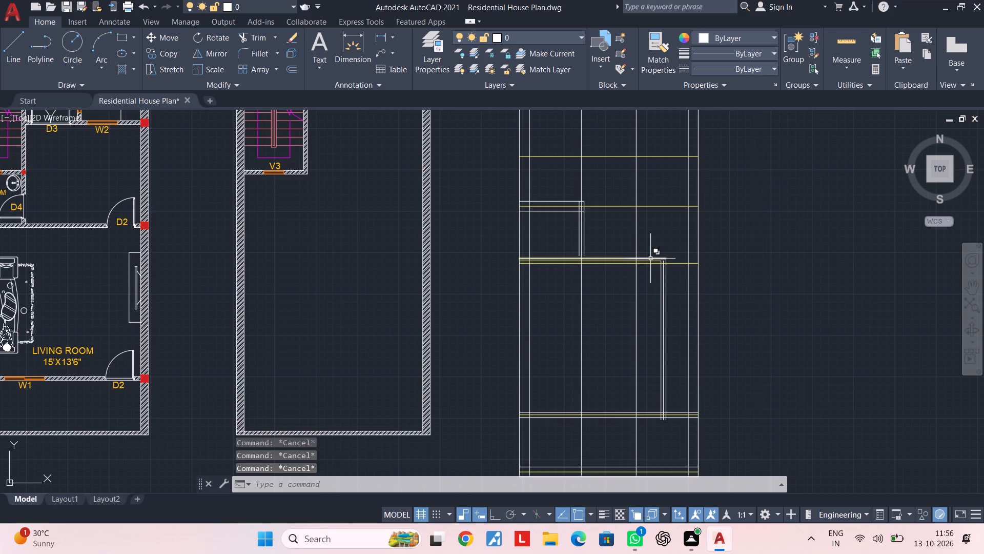
{"action": "key", "text": "Escape"}
{"action": "key", "text": "Escape"}
{"action": "scroll", "coordinate": [651, 281], "scroll_direction": "up", "scroll_amount": 3}
{"action": "middle_click_drag", "start_coordinate": [693, 228], "coordinate": [688, 276]}
{"action": "scroll", "coordinate": [688, 276], "scroll_direction": "up", "scroll_amount": 1}
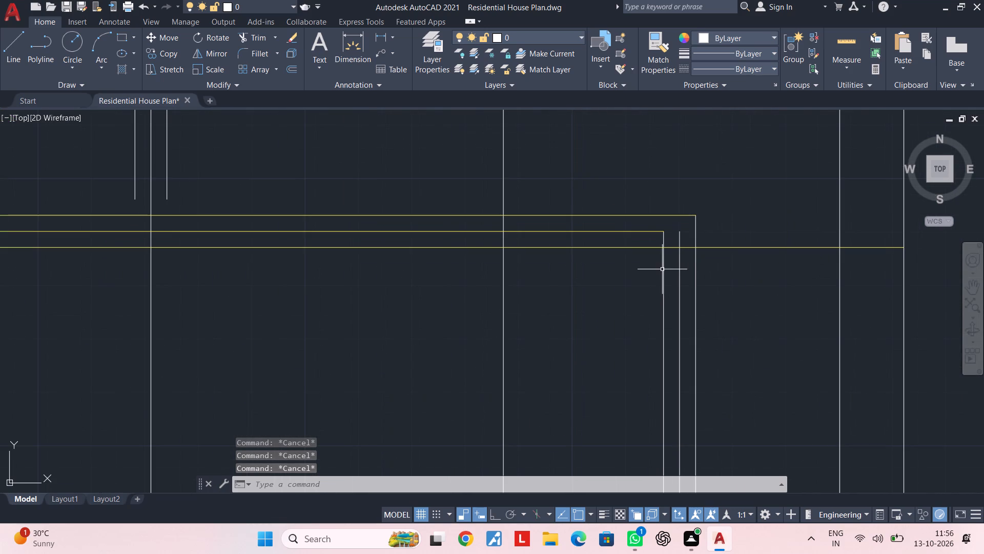
{"action": "type", "text": "F"}
{"action": "key", "text": "space"}
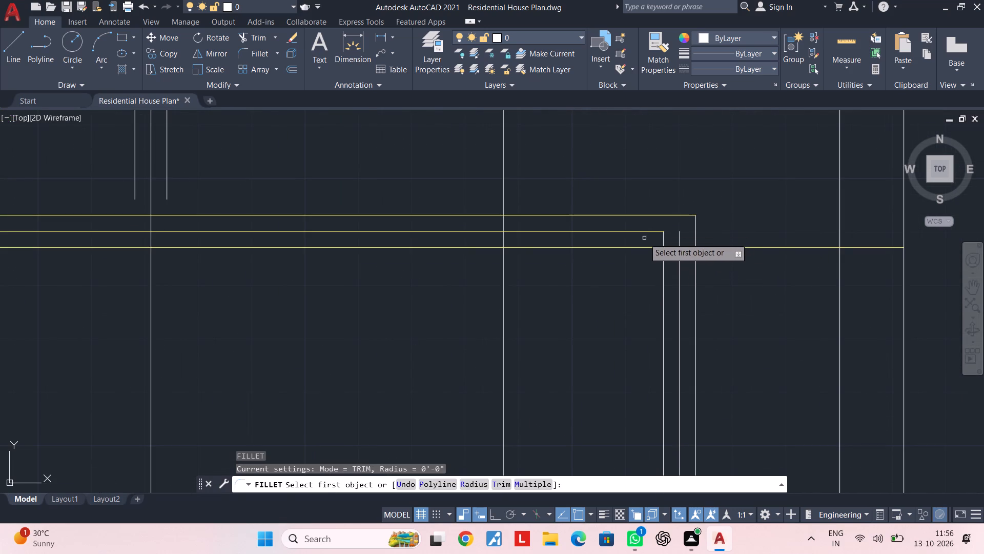
{"action": "left_click", "coordinate": [642, 245]}
{"action": "left_click", "coordinate": [662, 266]}
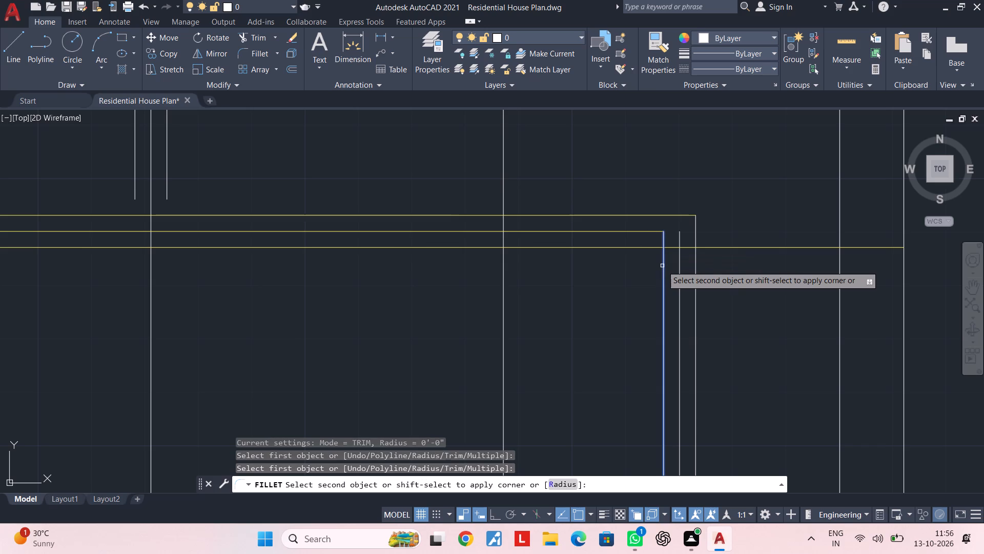
{"action": "left_click", "coordinate": [652, 248]}
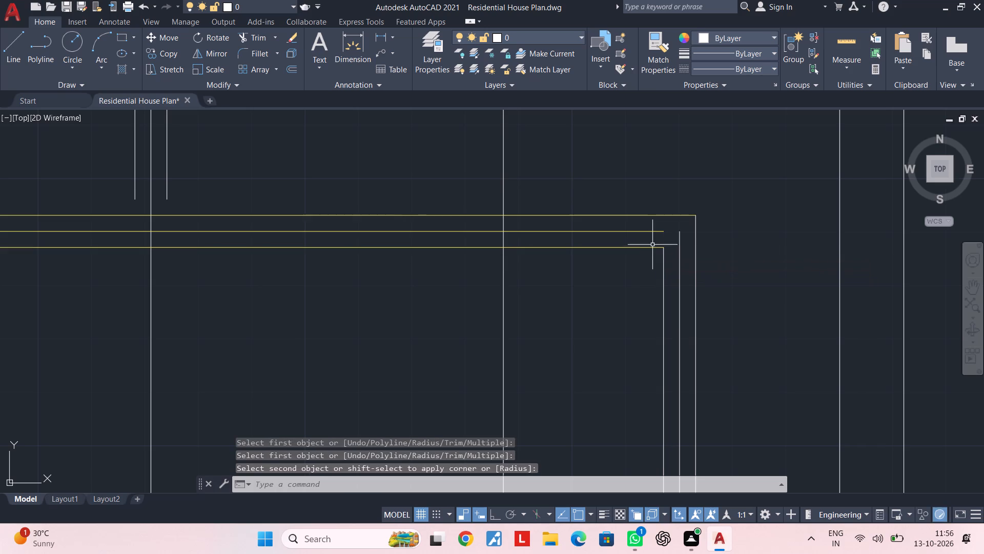
{"action": "key", "text": "space"}
{"action": "left_click", "coordinate": [656, 232]}
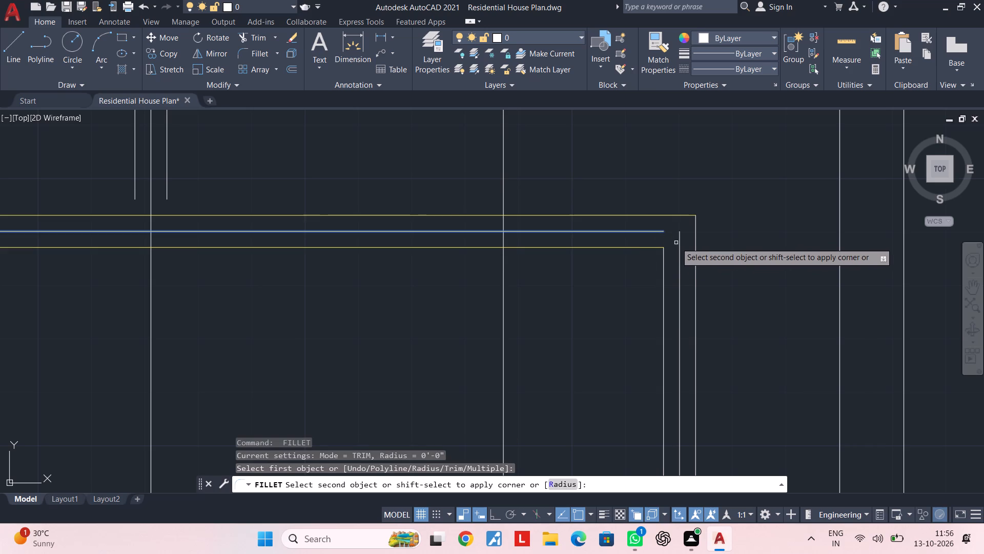
{"action": "left_click", "coordinate": [679, 246]}
{"action": "key", "text": "Escape"}
Erase the two short white lines flanking the western interior vertical guide line above the rebuilt horizontal wall.
{"action": "scroll", "coordinate": [654, 252], "scroll_direction": "down", "scroll_amount": 2}
{"action": "middle_click_drag", "start_coordinate": [653, 253], "coordinate": [724, 251]}
{"action": "key", "text": "Escape"}
{"action": "middle_click_drag", "start_coordinate": [651, 253], "coordinate": [723, 253]}
{"action": "scroll", "coordinate": [653, 253], "scroll_direction": "down", "scroll_amount": 1}
{"action": "key", "text": "Escape"}
{"action": "middle_click_drag", "start_coordinate": [664, 252], "coordinate": [688, 252]}
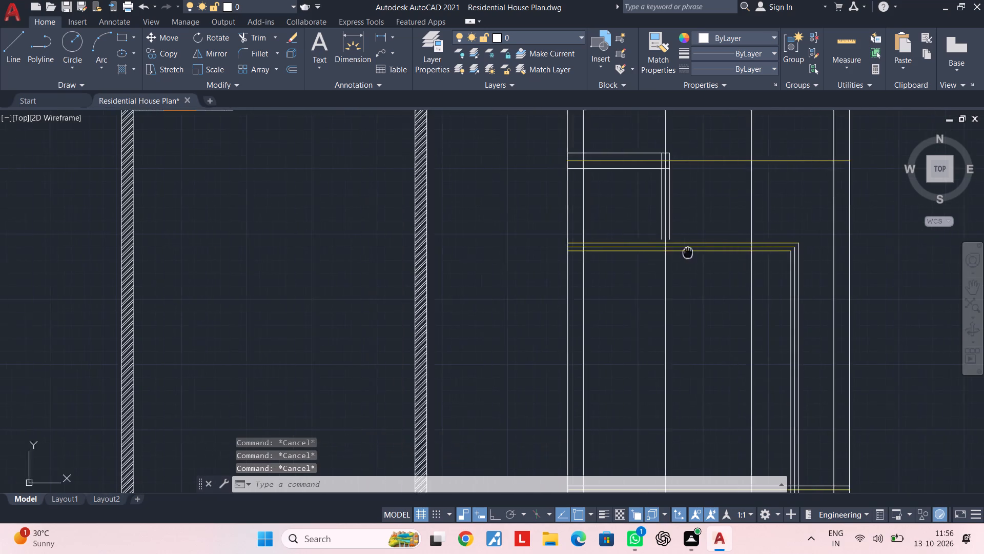
{"action": "middle_click_drag", "start_coordinate": [688, 252], "coordinate": [711, 252]}
{"action": "key", "text": "Escape"}
{"action": "scroll", "coordinate": [681, 238], "scroll_direction": "up", "scroll_amount": 2}
{"action": "middle_click_drag", "start_coordinate": [672, 239], "coordinate": [673, 260]}
{"action": "scroll", "coordinate": [688, 253], "scroll_direction": "down", "scroll_amount": 1}
{"action": "middle_click_drag", "start_coordinate": [688, 253], "coordinate": [687, 283]}
{"action": "key", "text": "Escape"}
{"action": "scroll", "coordinate": [701, 251], "scroll_direction": "up", "scroll_amount": 1}
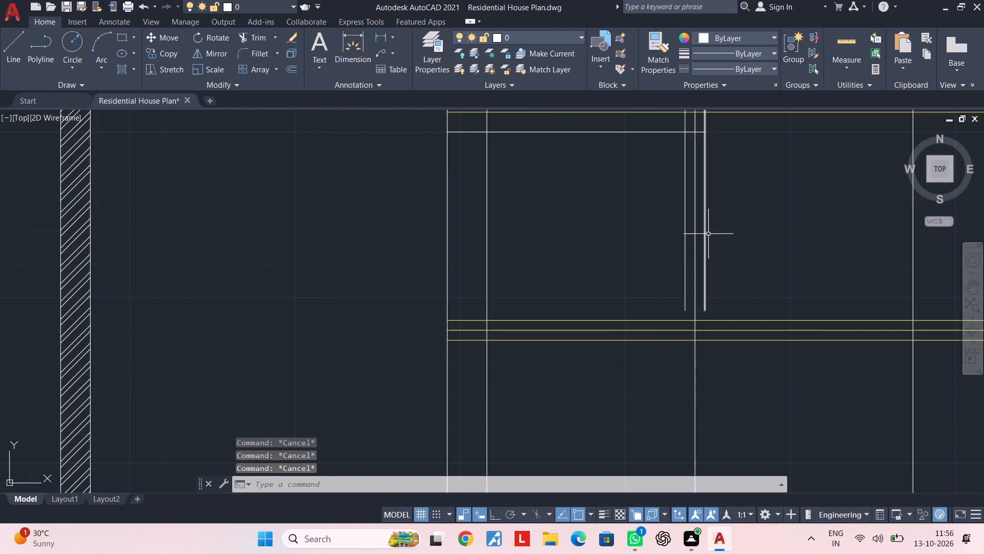
{"action": "left_click", "coordinate": [709, 233]}
{"action": "left_click", "coordinate": [703, 237]}
{"action": "left_click", "coordinate": [687, 237]}
{"action": "left_click", "coordinate": [676, 241]}
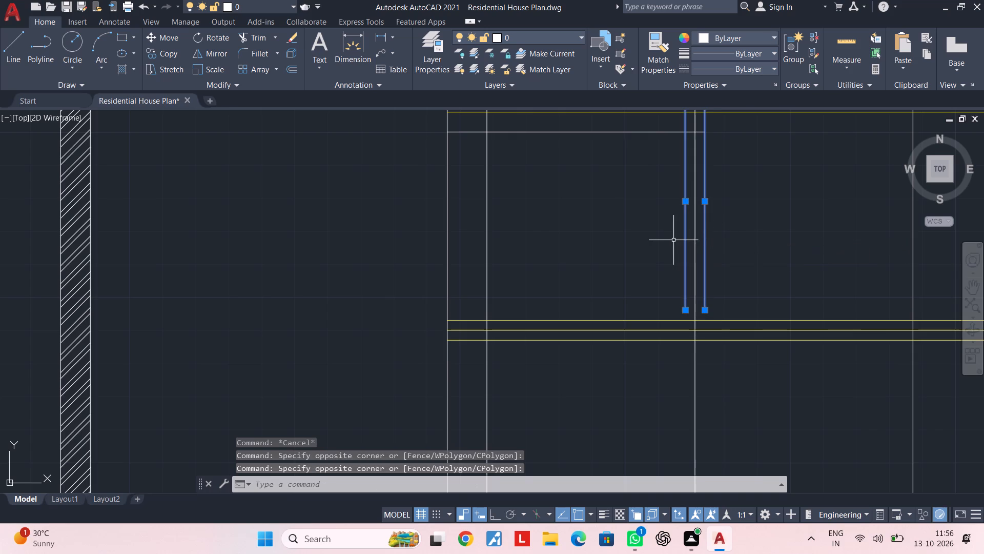
{"action": "key", "text": "Delete"}
{"action": "key", "text": "Escape"}
{"action": "key", "text": "Escape"}
Erase the two short white lines flanking the yellow horizontal guide line north of the rebuilt wall.
{"action": "scroll", "coordinate": [673, 247], "scroll_direction": "down", "scroll_amount": 1}
{"action": "middle_click_drag", "start_coordinate": [673, 247], "coordinate": [634, 276]}
{"action": "middle_click_drag", "start_coordinate": [617, 216], "coordinate": [605, 240]}
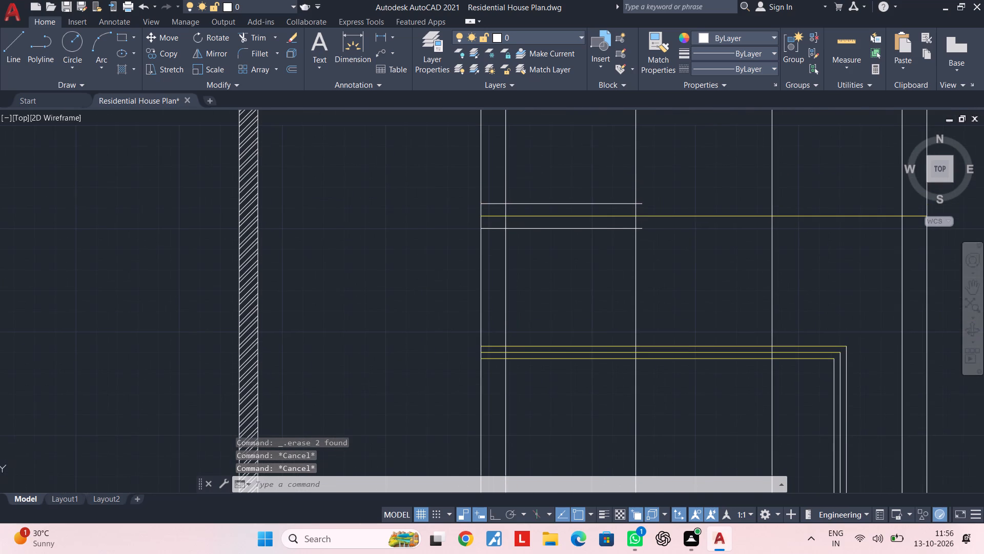
{"action": "left_click", "coordinate": [605, 235]}
{"action": "left_click", "coordinate": [603, 228]}
{"action": "left_click", "coordinate": [601, 209]}
{"action": "left_click", "coordinate": [586, 191]}
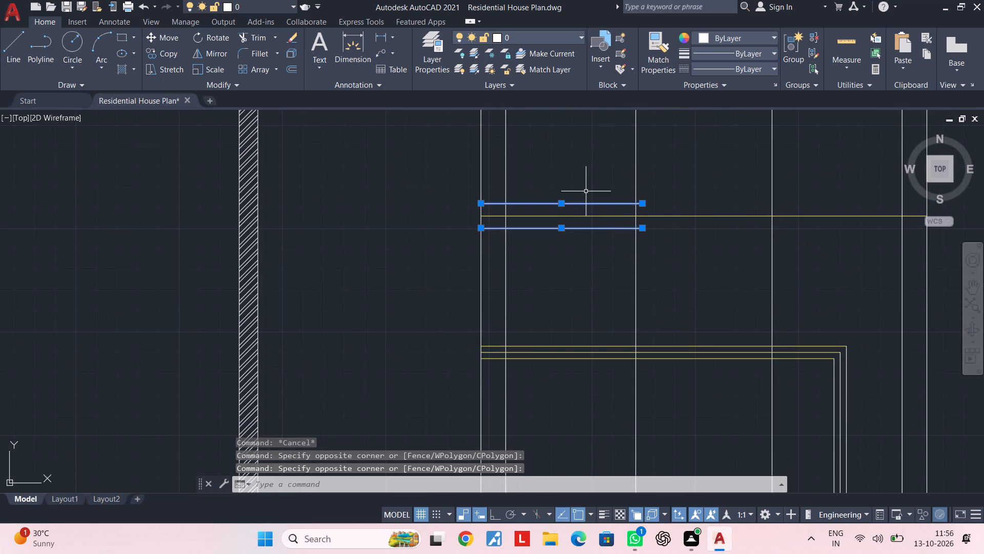
{"action": "key", "text": "Delete"}
{"action": "key", "text": "Escape"}
{"action": "key", "text": "Escape"}
Offset the western interior vertical guide line by 3" to both its west and east sides.
{"action": "type", "text": "OF"}
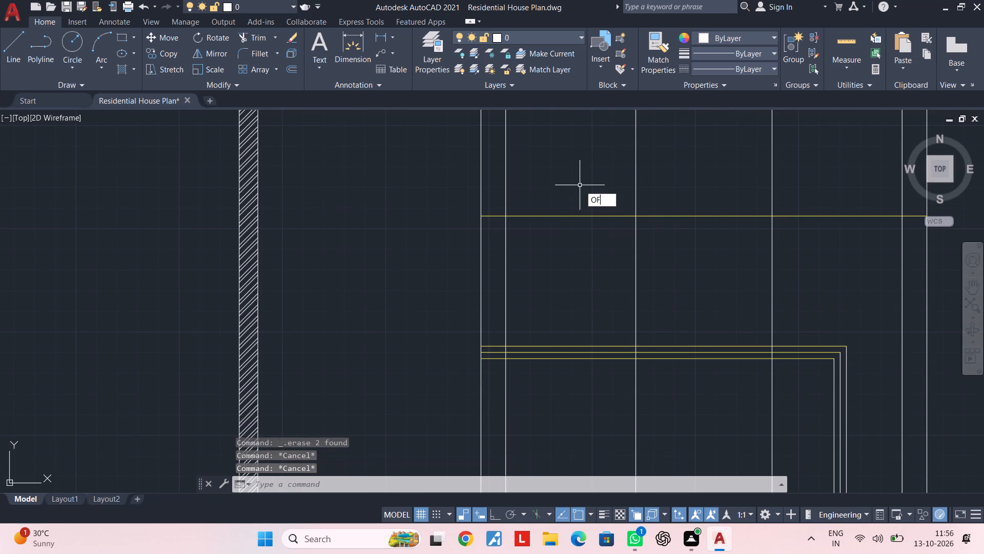
{"action": "key", "text": "space"}
{"action": "type", "text": "3\""}
{"action": "key", "text": "Return"}
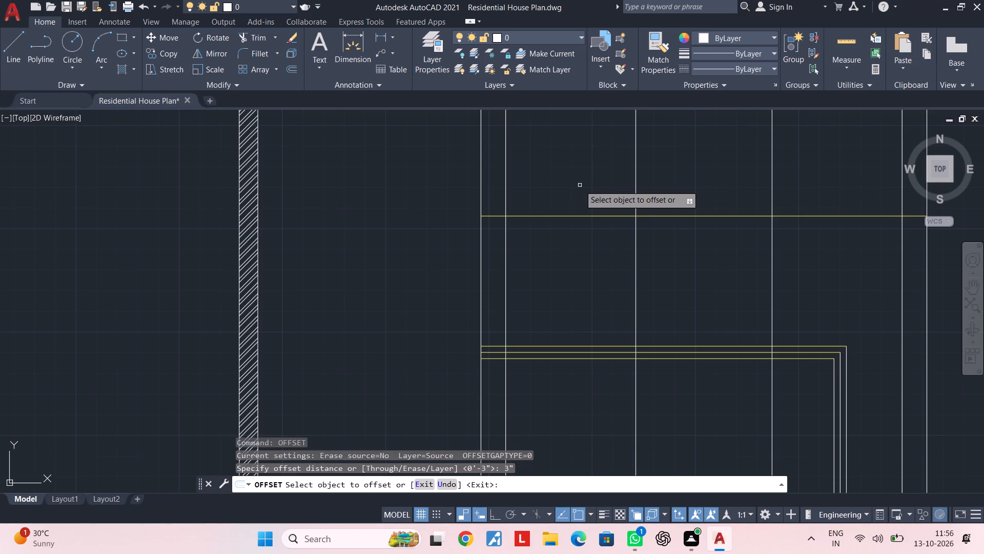
{"action": "left_click", "coordinate": [636, 294]}
{"action": "left_click", "coordinate": [611, 296]}
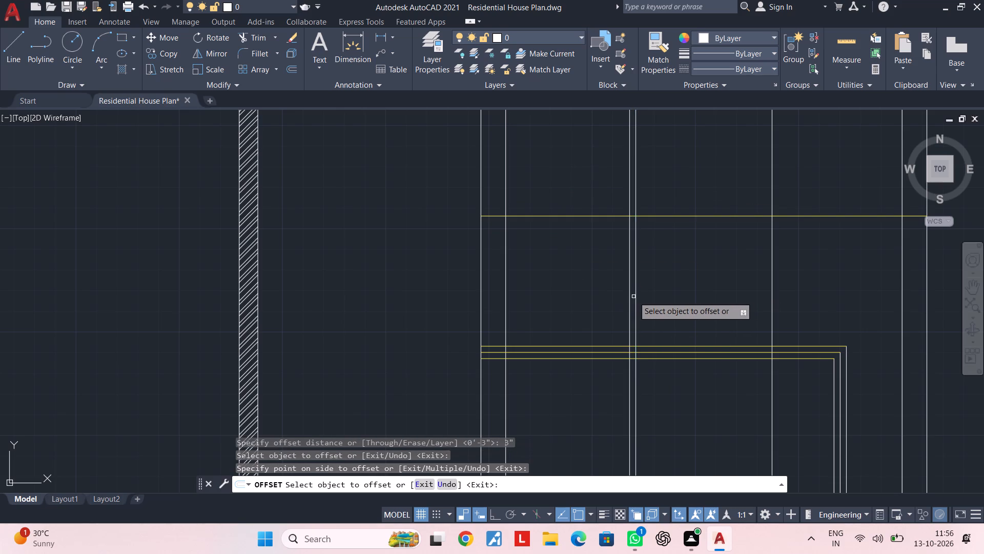
{"action": "left_click", "coordinate": [637, 296]}
{"action": "left_click", "coordinate": [676, 293]}
Offset the yellow horizontal guide line crossing the western interior vertical wall by 3" both above and below.
{"action": "left_click", "coordinate": [602, 216]}
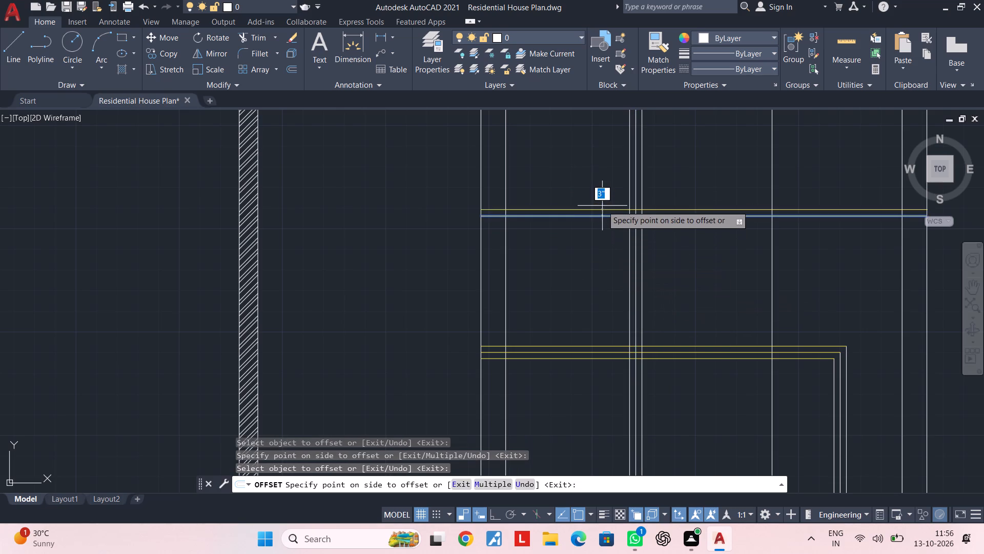
{"action": "left_click", "coordinate": [602, 206]}
{"action": "left_click", "coordinate": [603, 215]}
{"action": "left_click", "coordinate": [602, 235]}
{"action": "key", "text": "Escape"}
{"action": "key", "text": "Escape"}
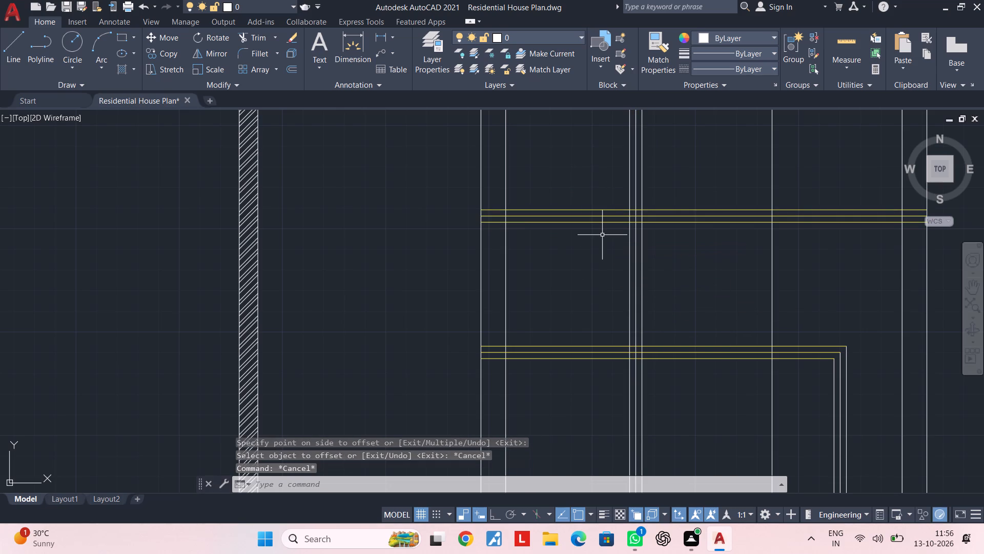
{"action": "key", "text": "Escape"}
Fillet the outer and inner corners where the new horizontal offset lines meet the western interior vertical wall's offset lines.
{"action": "type", "text": "F"}
{"action": "key", "text": "space"}
{"action": "scroll", "coordinate": [620, 207], "scroll_direction": "up", "scroll_amount": 2}
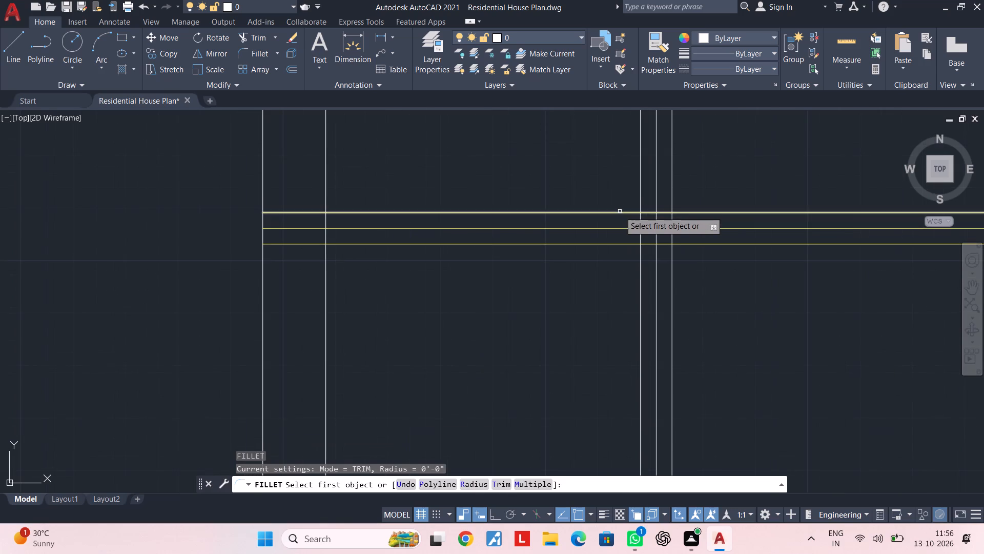
{"action": "left_click", "coordinate": [620, 211]}
{"action": "left_click", "coordinate": [673, 222]}
{"action": "key", "text": "Escape"}
{"action": "key", "text": "space"}
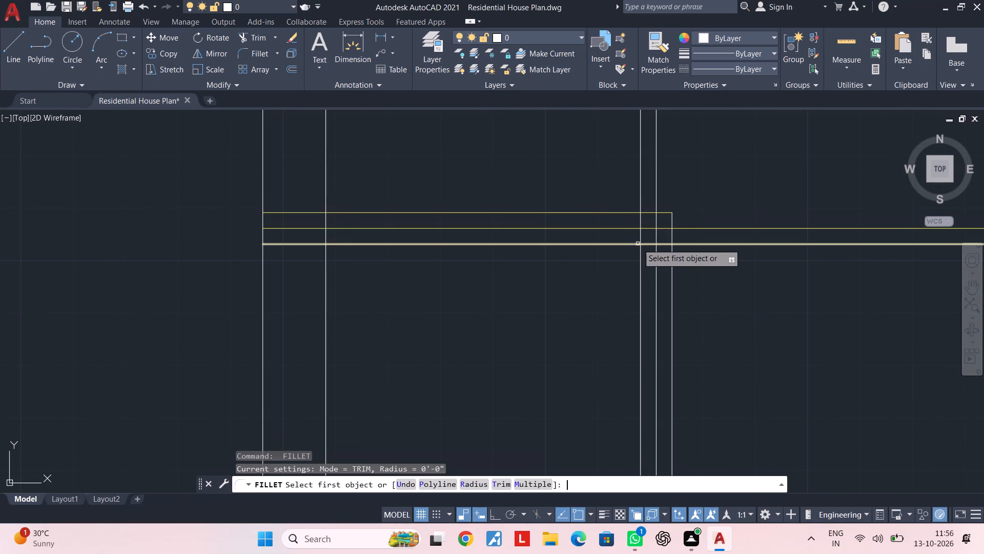
{"action": "left_click", "coordinate": [622, 244]}
{"action": "left_click", "coordinate": [639, 261]}
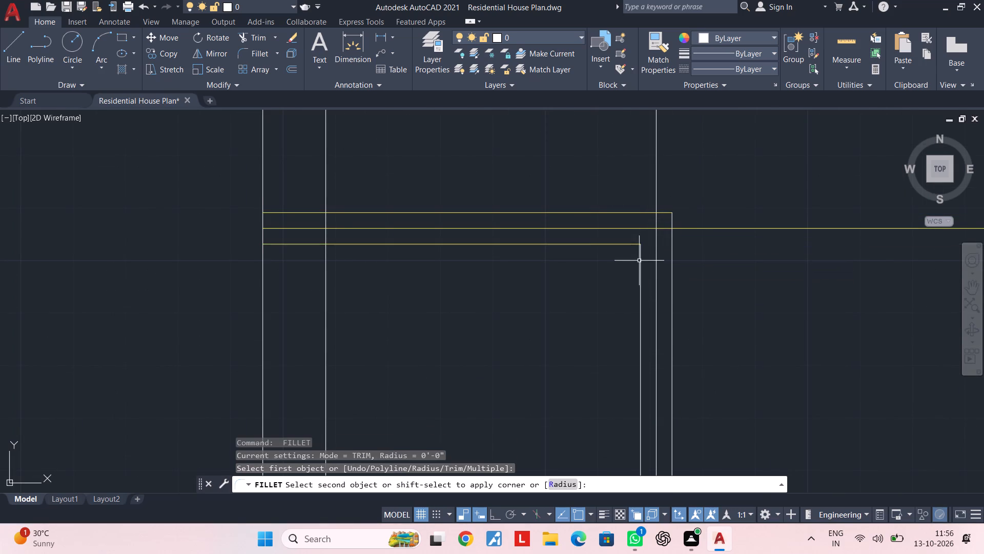
Trim the western interior vertical wall's two offset lines where they run south past the lower horizontal wall.
{"action": "scroll", "coordinate": [640, 263], "scroll_direction": "down", "scroll_amount": 3}
{"action": "middle_click_drag", "start_coordinate": [642, 261], "coordinate": [625, 211]}
{"action": "key", "text": "Escape"}
{"action": "middle_click_drag", "start_coordinate": [659, 258], "coordinate": [659, 227]}
{"action": "scroll", "coordinate": [640, 258], "scroll_direction": "up", "scroll_amount": 2}
{"action": "middle_click_drag", "start_coordinate": [645, 263], "coordinate": [659, 256]}
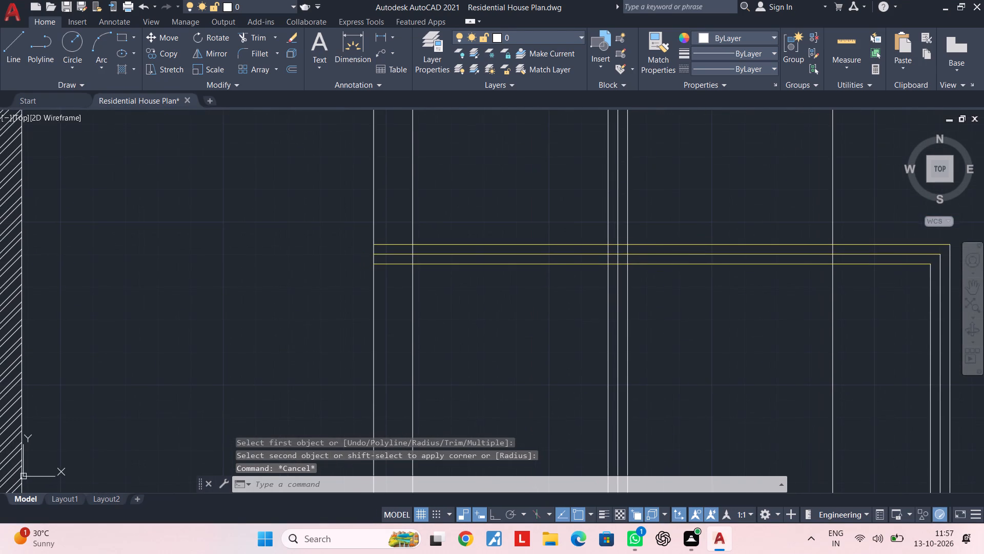
{"action": "key", "text": "Escape"}
{"action": "key", "text": "Escape"}
{"action": "key", "text": "Escape"}
{"action": "middle_click_drag", "start_coordinate": [652, 280], "coordinate": [655, 274]}
{"action": "type", "text": "TR"}
{"action": "key", "text": "space"}
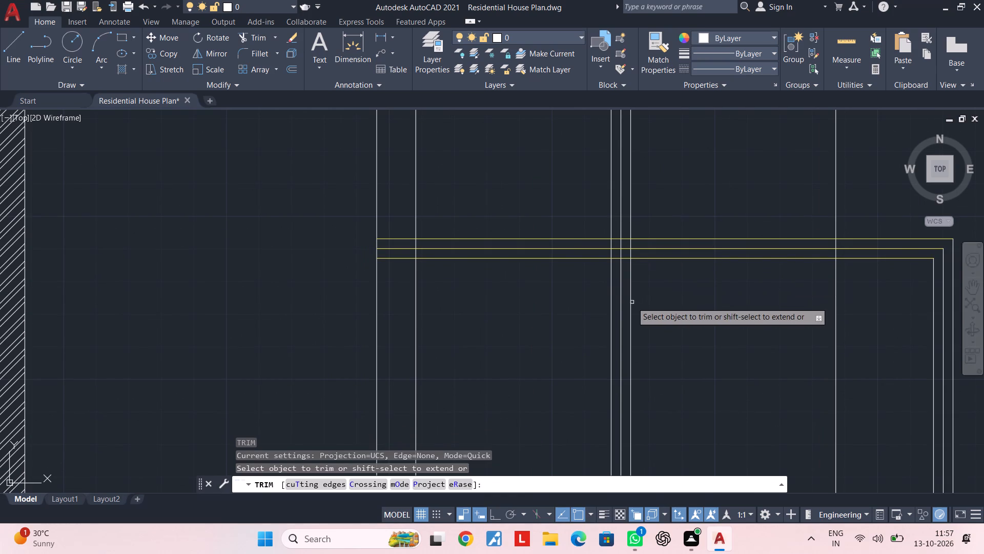
{"action": "left_click", "coordinate": [629, 299]}
{"action": "left_click", "coordinate": [610, 295]}
{"action": "key", "text": "Escape"}
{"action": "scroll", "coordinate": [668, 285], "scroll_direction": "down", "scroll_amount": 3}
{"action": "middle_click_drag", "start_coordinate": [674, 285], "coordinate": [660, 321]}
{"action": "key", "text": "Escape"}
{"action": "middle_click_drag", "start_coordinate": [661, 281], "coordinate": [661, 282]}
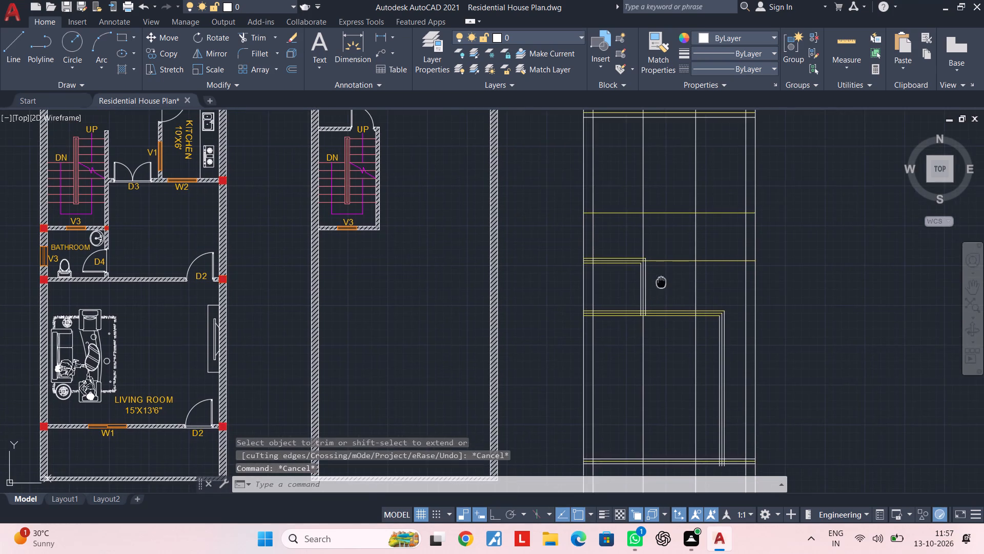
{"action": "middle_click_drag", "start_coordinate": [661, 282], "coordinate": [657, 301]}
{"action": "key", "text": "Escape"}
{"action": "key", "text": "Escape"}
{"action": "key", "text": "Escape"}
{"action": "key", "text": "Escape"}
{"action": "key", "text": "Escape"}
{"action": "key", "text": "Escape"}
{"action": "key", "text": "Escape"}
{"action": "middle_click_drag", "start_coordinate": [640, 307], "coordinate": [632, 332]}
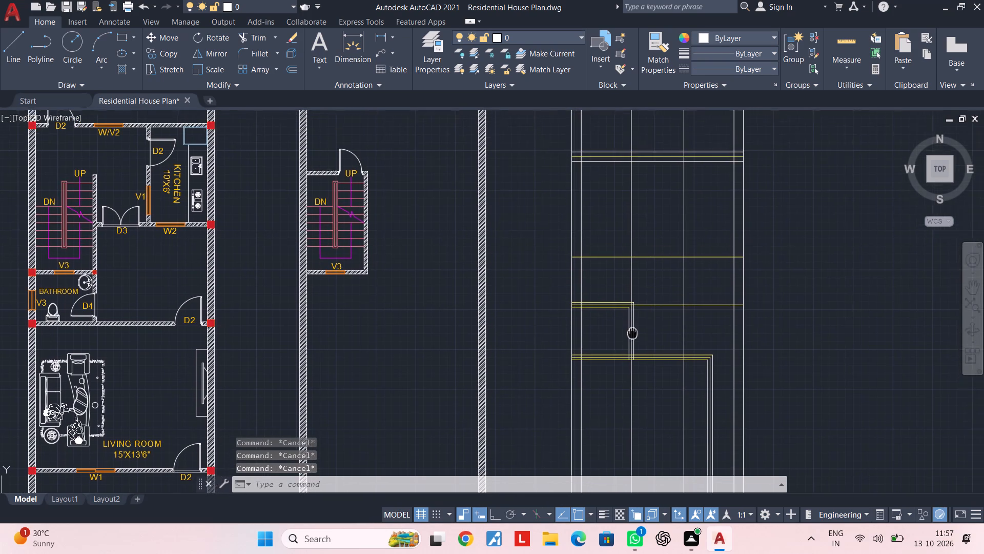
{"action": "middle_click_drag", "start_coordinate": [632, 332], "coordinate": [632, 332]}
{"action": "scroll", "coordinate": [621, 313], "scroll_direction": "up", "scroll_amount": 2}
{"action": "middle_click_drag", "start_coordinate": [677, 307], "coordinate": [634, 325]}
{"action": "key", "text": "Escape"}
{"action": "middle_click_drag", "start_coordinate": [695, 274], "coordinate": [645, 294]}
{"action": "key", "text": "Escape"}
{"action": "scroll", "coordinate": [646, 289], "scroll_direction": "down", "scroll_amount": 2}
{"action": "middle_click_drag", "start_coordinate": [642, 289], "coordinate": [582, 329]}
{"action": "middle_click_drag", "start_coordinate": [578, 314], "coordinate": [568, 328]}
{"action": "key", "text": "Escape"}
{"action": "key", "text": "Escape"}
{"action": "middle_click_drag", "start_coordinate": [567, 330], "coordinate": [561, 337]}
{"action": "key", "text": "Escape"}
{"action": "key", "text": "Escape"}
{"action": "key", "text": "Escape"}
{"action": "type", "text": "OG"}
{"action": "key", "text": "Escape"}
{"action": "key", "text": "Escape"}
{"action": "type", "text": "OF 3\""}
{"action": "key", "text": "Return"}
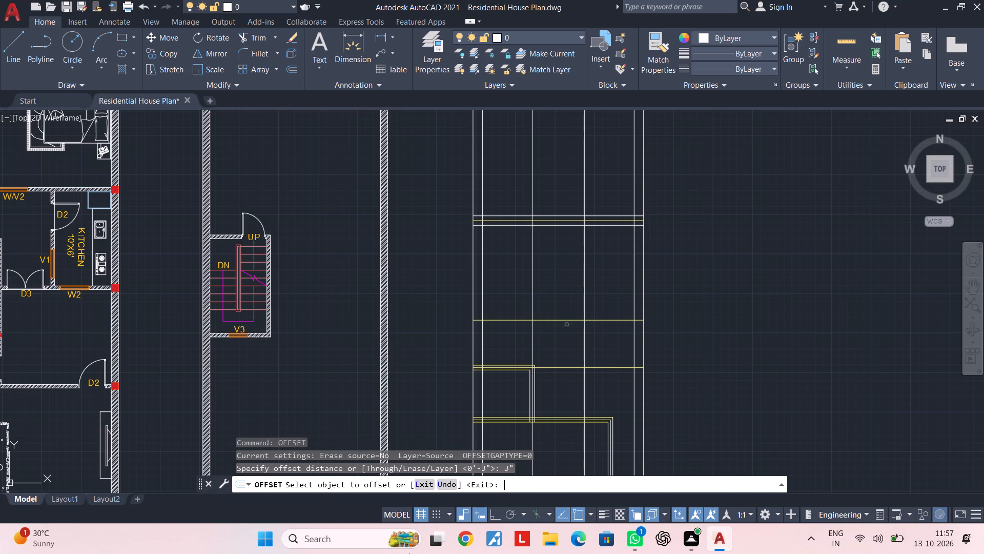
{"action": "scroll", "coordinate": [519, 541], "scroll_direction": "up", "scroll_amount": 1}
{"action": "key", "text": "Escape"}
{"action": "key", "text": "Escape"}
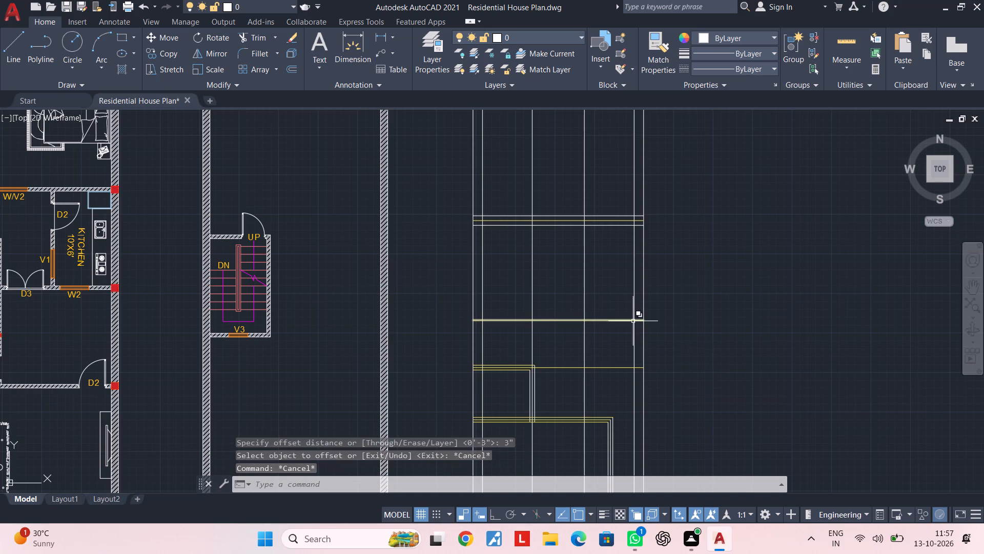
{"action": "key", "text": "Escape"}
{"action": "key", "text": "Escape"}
Offset the next yellow horizontal guide line to the north by 3" both above and below.
{"action": "type", "text": "OF 3\""}
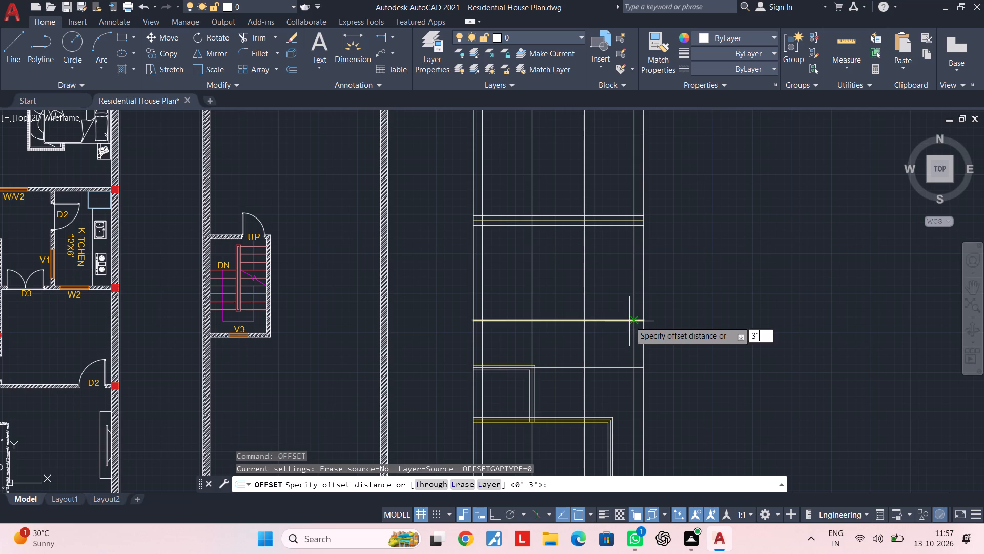
{"action": "key", "text": "Return"}
{"action": "scroll", "coordinate": [615, 322], "scroll_direction": "up", "scroll_amount": 2}
{"action": "left_click", "coordinate": [612, 319]}
{"action": "left_click", "coordinate": [619, 291]}
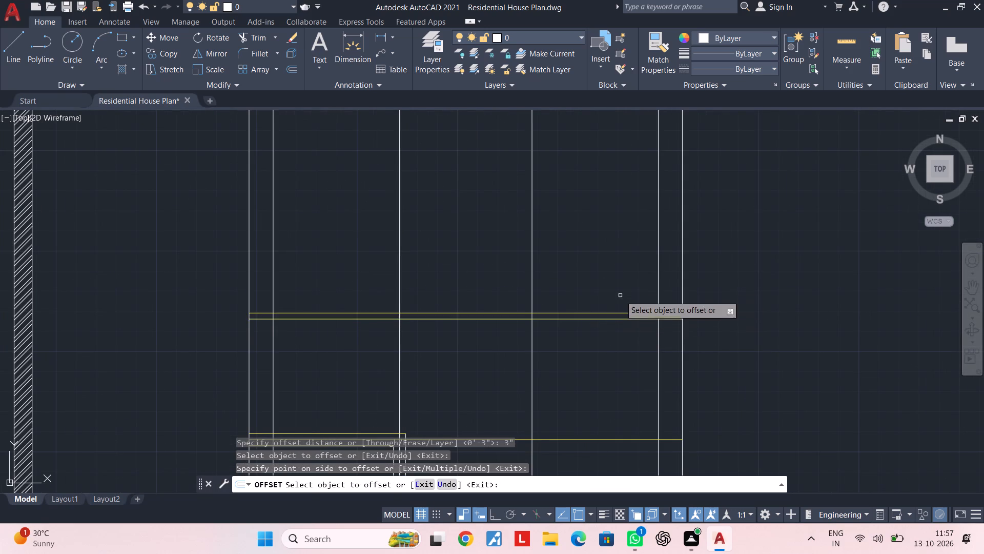
{"action": "left_click", "coordinate": [622, 321]}
{"action": "left_click", "coordinate": [622, 331]}
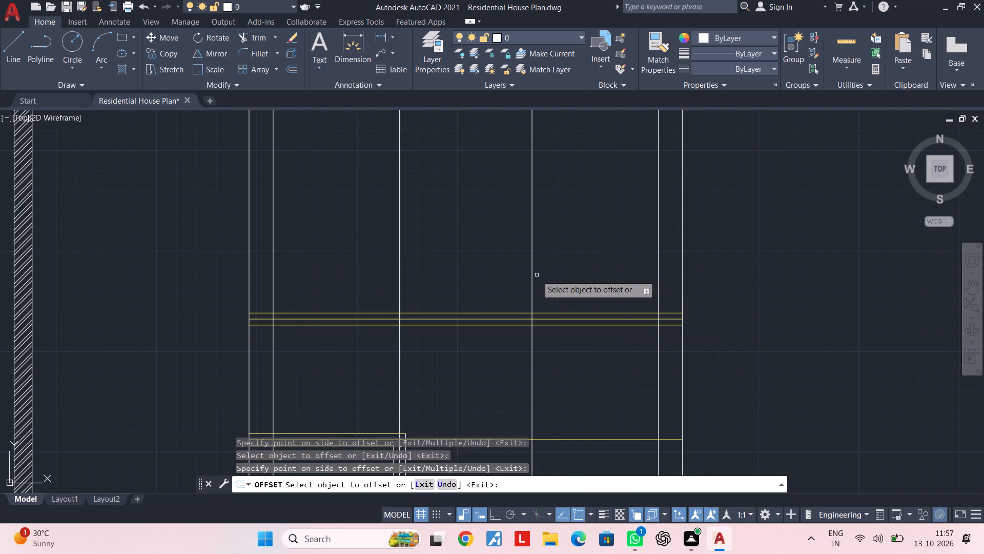
Offset the eastern interior vertical line by 3" to both its east and west sides.
{"action": "left_click", "coordinate": [532, 274]}
{"action": "left_click", "coordinate": [566, 272]}
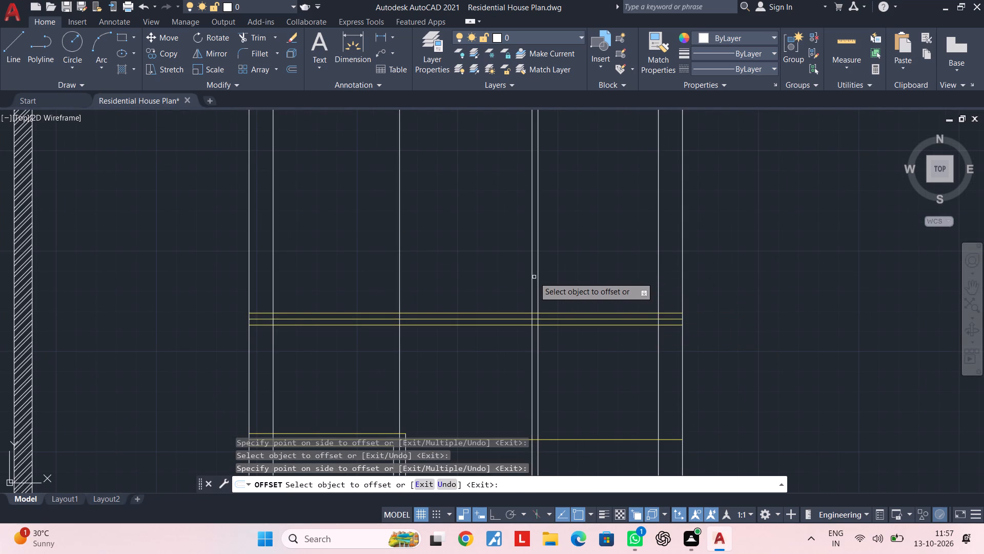
{"action": "left_click", "coordinate": [532, 277]}
{"action": "left_click", "coordinate": [512, 279]}
{"action": "key", "text": "Escape"}
{"action": "key", "text": "Escape"}
{"action": "key", "text": "Escape"}
Trim the two yellow horizontal offset lines between the western interior vertical and the eastern interior wall.
{"action": "type", "text": "TR"}
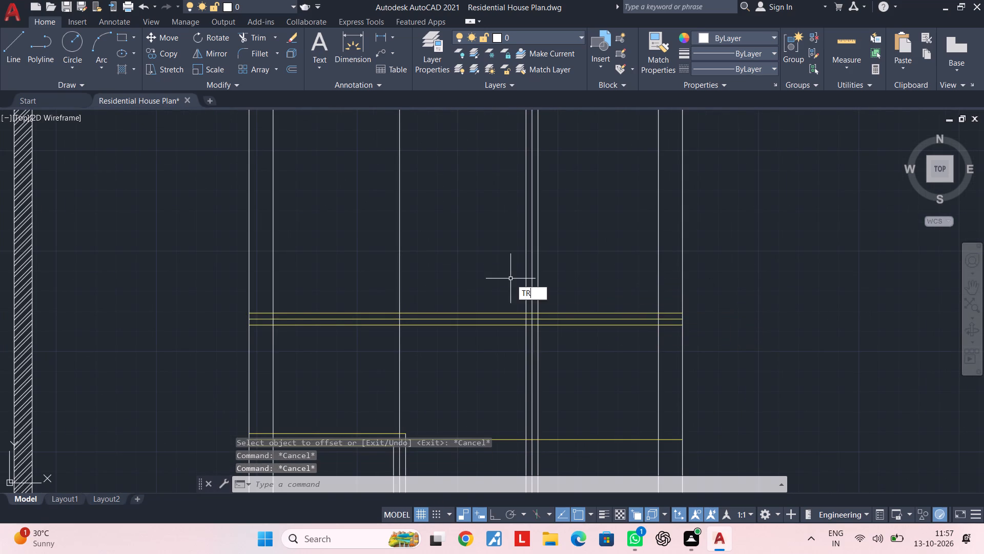
{"action": "key", "text": "space"}
{"action": "scroll", "coordinate": [507, 308], "scroll_direction": "up", "scroll_amount": 1}
{"action": "left_click", "coordinate": [509, 316]}
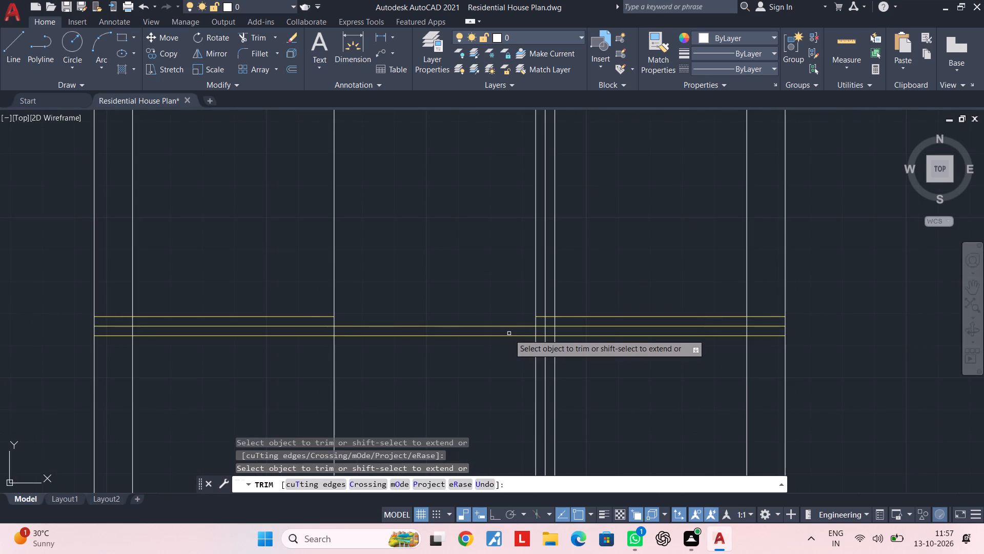
{"action": "left_click", "coordinate": [509, 334]}
{"action": "key", "text": "Escape"}
Delete the two leftover yellow offset segments west of the western interior vertical, keeping the centre guide line.
{"action": "left_click", "coordinate": [270, 298]}
{"action": "key", "text": "Escape"}
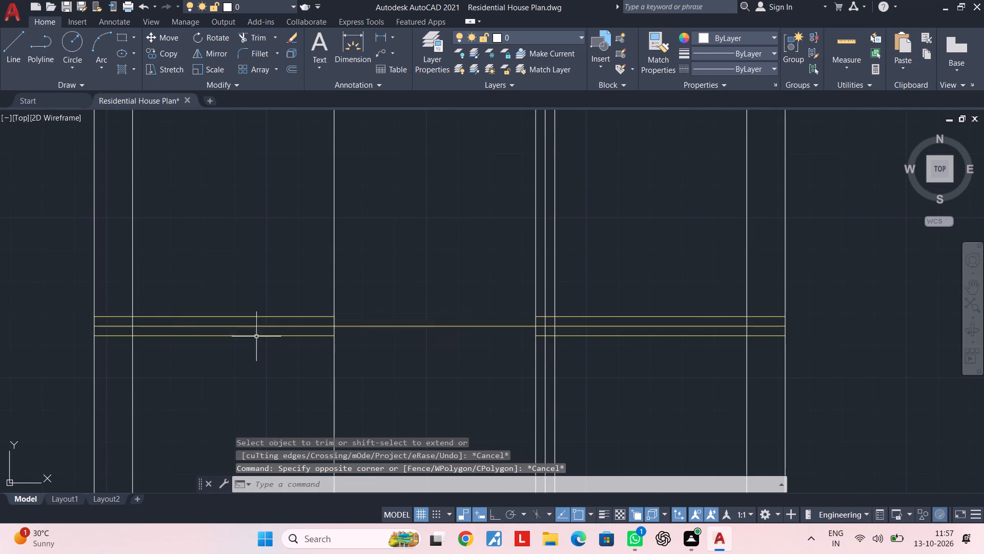
{"action": "left_click", "coordinate": [53, 299]}
{"action": "left_click", "coordinate": [356, 369]}
{"action": "key", "text": "Delete"}
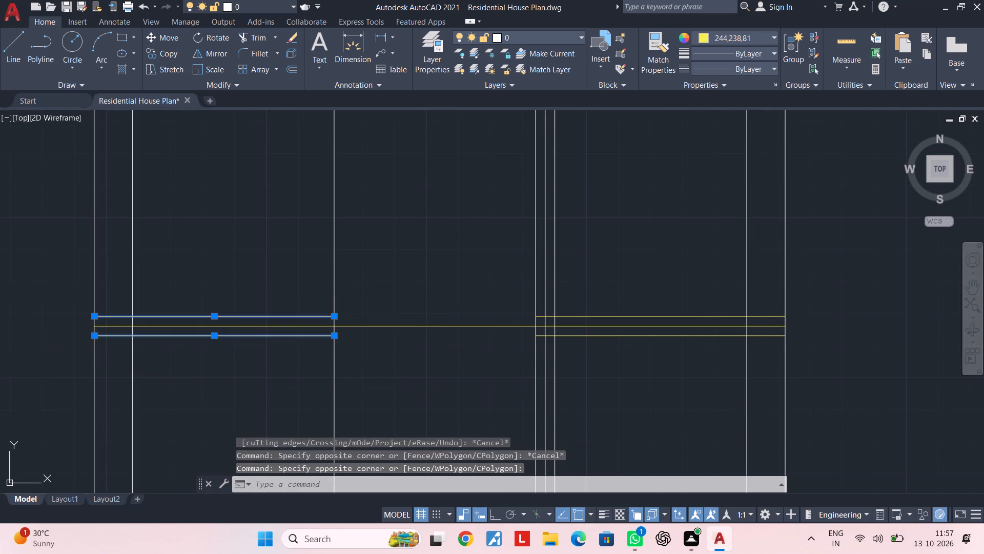
{"action": "key", "text": "Escape"}
{"action": "key", "text": "Escape"}
Trim the eastern interior wall's two vertical offset lines where they run south past the short yellow horizontal wall.
{"action": "middle_click_drag", "start_coordinate": [553, 418], "coordinate": [530, 380]}
{"action": "key", "text": "Escape"}
{"action": "key", "text": "Escape"}
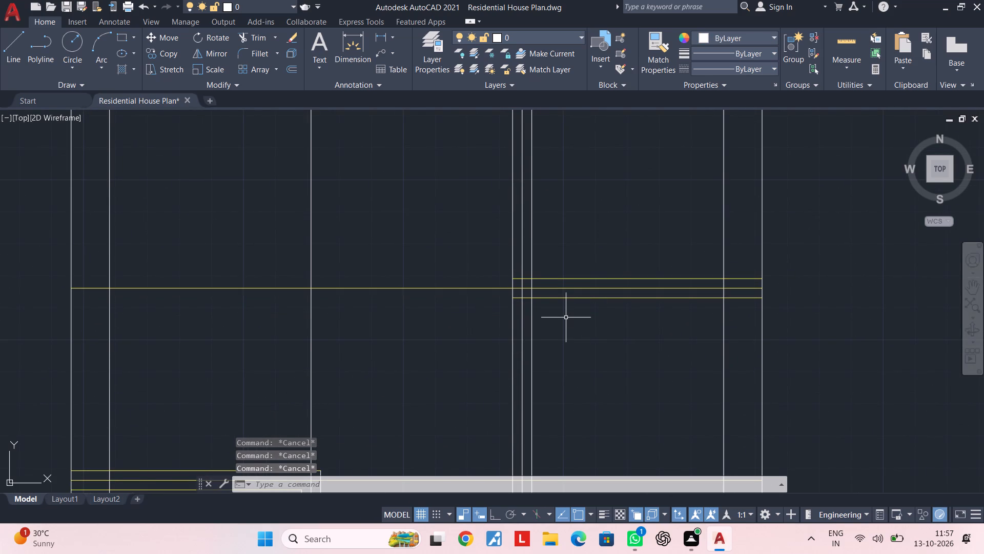
{"action": "type", "text": "TR"}
{"action": "key", "text": "space"}
{"action": "left_click", "coordinate": [532, 313]}
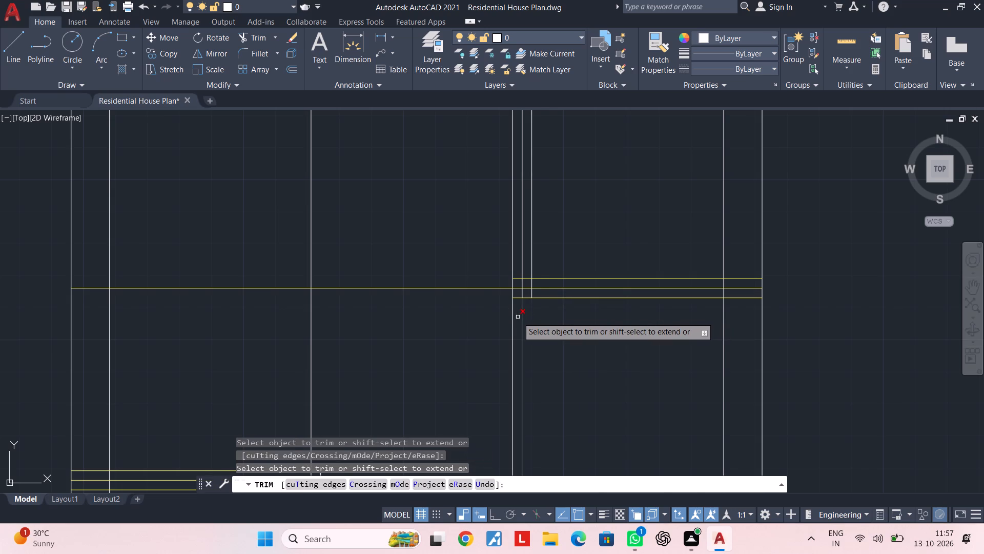
{"action": "left_click", "coordinate": [514, 318]}
{"action": "key", "text": "Escape"}
Trim the eastern interior wall's two vertical offset lines where they run north past the upper full-width horizontal wall.
{"action": "scroll", "coordinate": [550, 309], "scroll_direction": "down", "scroll_amount": 2}
{"action": "middle_click_drag", "start_coordinate": [557, 311], "coordinate": [557, 329]}
{"action": "middle_click_drag", "start_coordinate": [585, 257], "coordinate": [576, 302]}
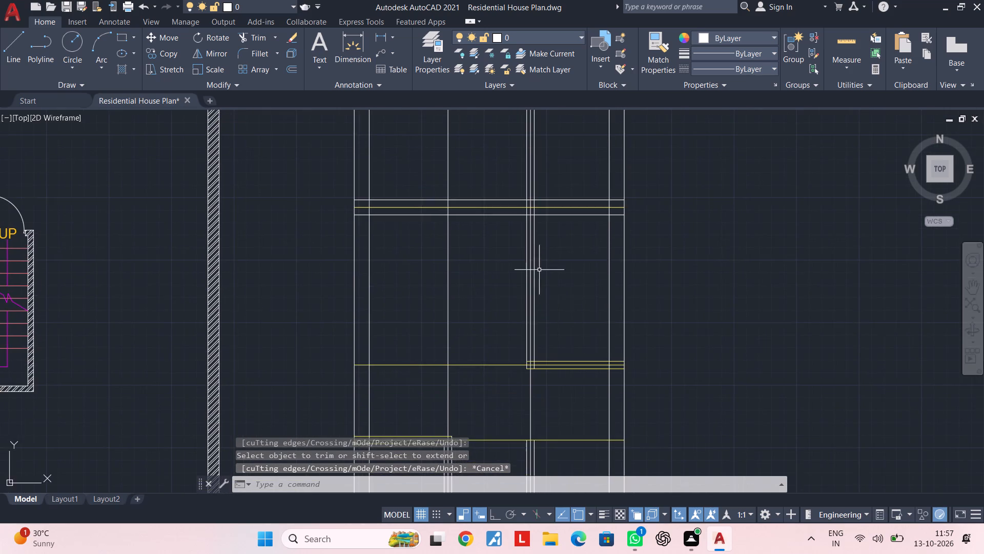
{"action": "middle_click_drag", "start_coordinate": [538, 266], "coordinate": [528, 352]}
{"action": "key", "text": "Escape"}
{"action": "key", "text": "Escape"}
{"action": "middle_click_drag", "start_coordinate": [538, 252], "coordinate": [543, 301]}
{"action": "key", "text": "space"}
{"action": "scroll", "coordinate": [513, 307], "scroll_direction": "up", "scroll_amount": 3}
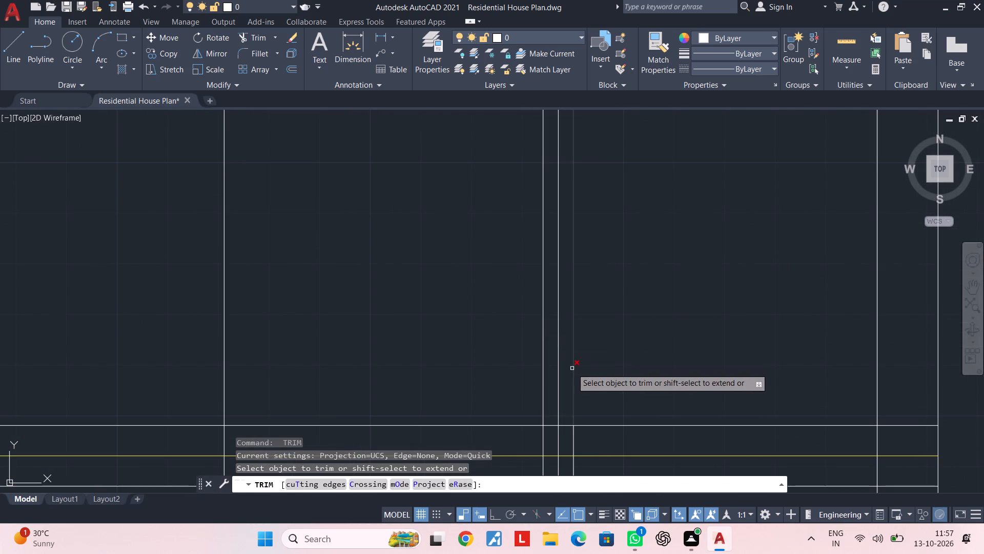
{"action": "left_click", "coordinate": [571, 368]}
{"action": "left_click", "coordinate": [590, 371]}
{"action": "left_click", "coordinate": [550, 377]}
{"action": "left_click", "coordinate": [510, 377]}
{"action": "key", "text": "Escape"}
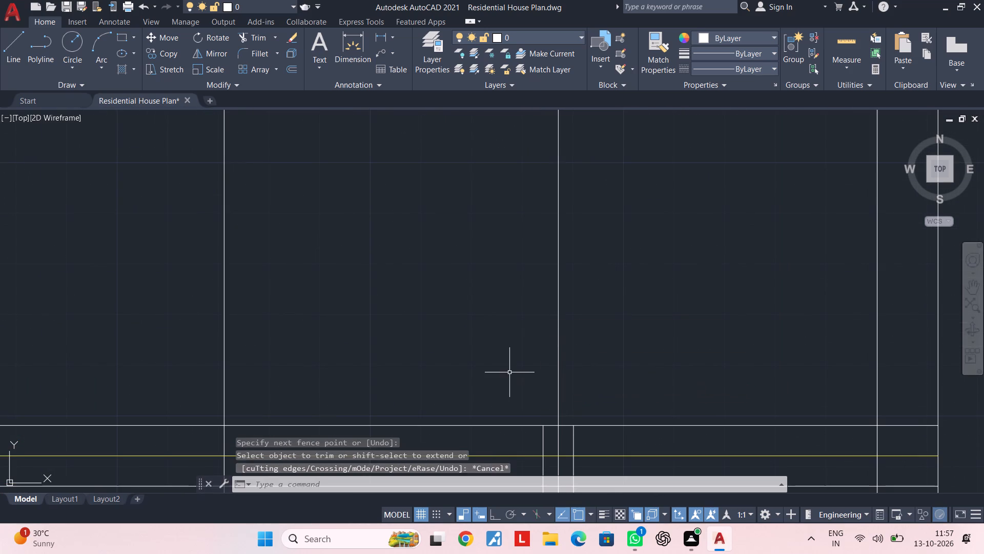
{"action": "key", "text": "Escape"}
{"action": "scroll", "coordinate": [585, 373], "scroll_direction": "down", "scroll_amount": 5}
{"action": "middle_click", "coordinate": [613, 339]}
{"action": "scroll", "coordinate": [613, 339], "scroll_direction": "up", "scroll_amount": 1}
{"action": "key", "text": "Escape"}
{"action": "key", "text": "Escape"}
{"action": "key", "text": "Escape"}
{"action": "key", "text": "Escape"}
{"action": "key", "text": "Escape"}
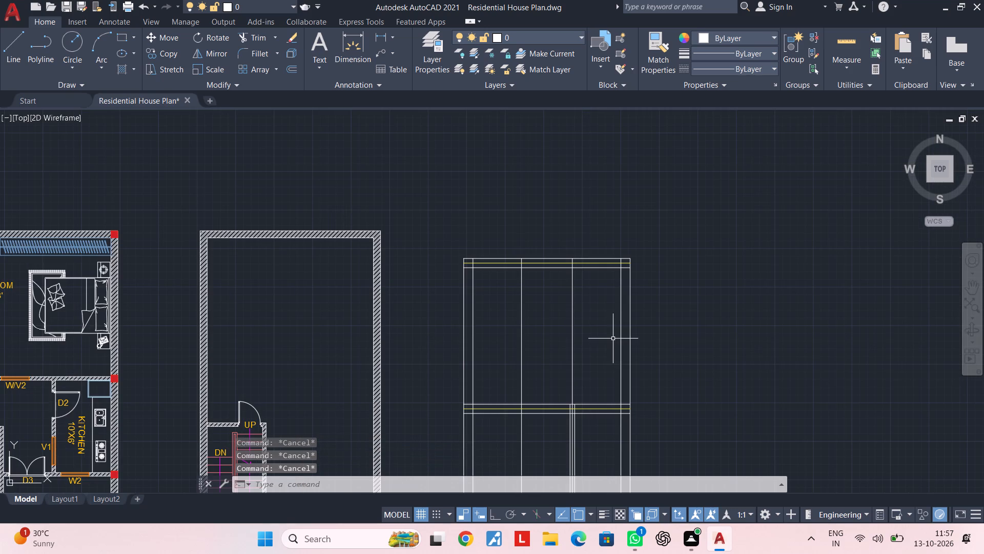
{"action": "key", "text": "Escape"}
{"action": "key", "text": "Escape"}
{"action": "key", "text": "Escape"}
Delete the two white lines flanking the yellow guide of the upper full-width horizontal wall.
{"action": "middle_click_drag", "start_coordinate": [580, 365], "coordinate": [596, 272]}
{"action": "key", "text": "Escape"}
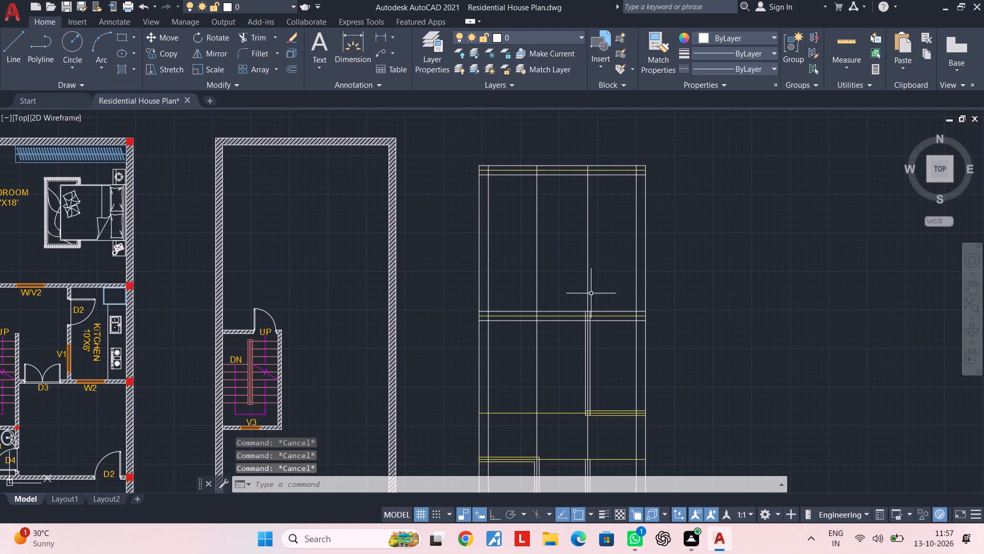
{"action": "middle_click_drag", "start_coordinate": [574, 299], "coordinate": [574, 303]}
{"action": "key", "text": "Escape"}
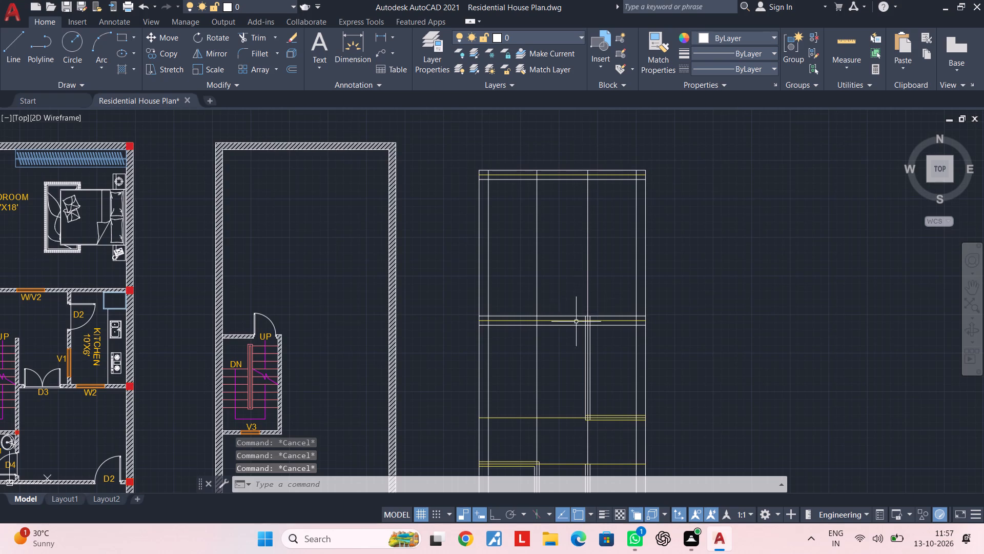
{"action": "scroll", "coordinate": [576, 325], "scroll_direction": "up", "scroll_amount": 2}
{"action": "left_click", "coordinate": [577, 306]}
{"action": "left_click", "coordinate": [577, 330]}
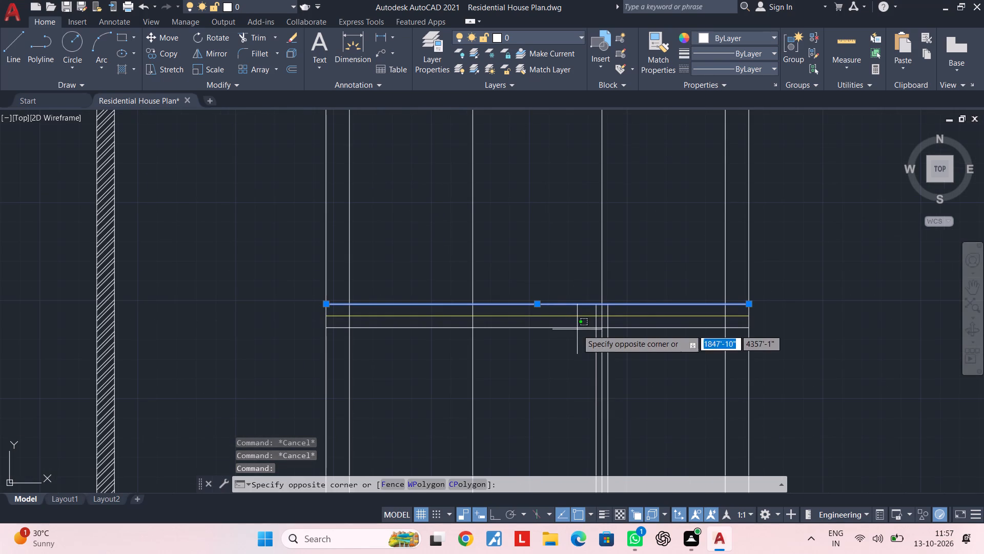
{"action": "left_click", "coordinate": [577, 323]}
{"action": "key", "text": "Delete"}
{"action": "key", "text": "Escape"}
{"action": "key", "text": "Escape"}
{"action": "key", "text": "Escape"}
Offset the yellow guide of the upper full-width horizontal wall by 3" both above and below.
{"action": "type", "text": "OF"}
{"action": "key", "text": "space"}
{"action": "type", "text": "3\""}
{"action": "key", "text": "Return"}
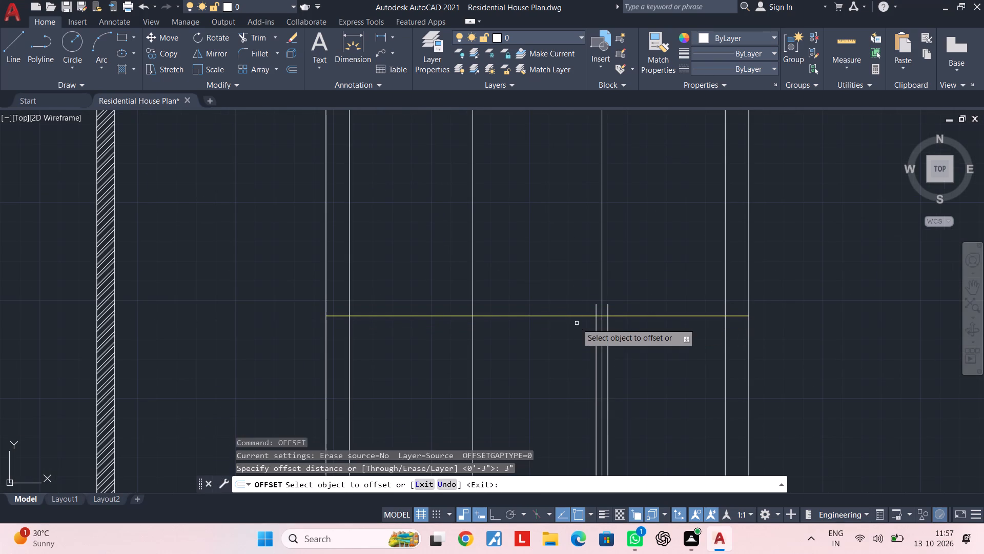
{"action": "scroll", "coordinate": [589, 312], "scroll_direction": "up", "scroll_amount": 1}
{"action": "left_click", "coordinate": [575, 319]}
{"action": "left_click", "coordinate": [576, 270]}
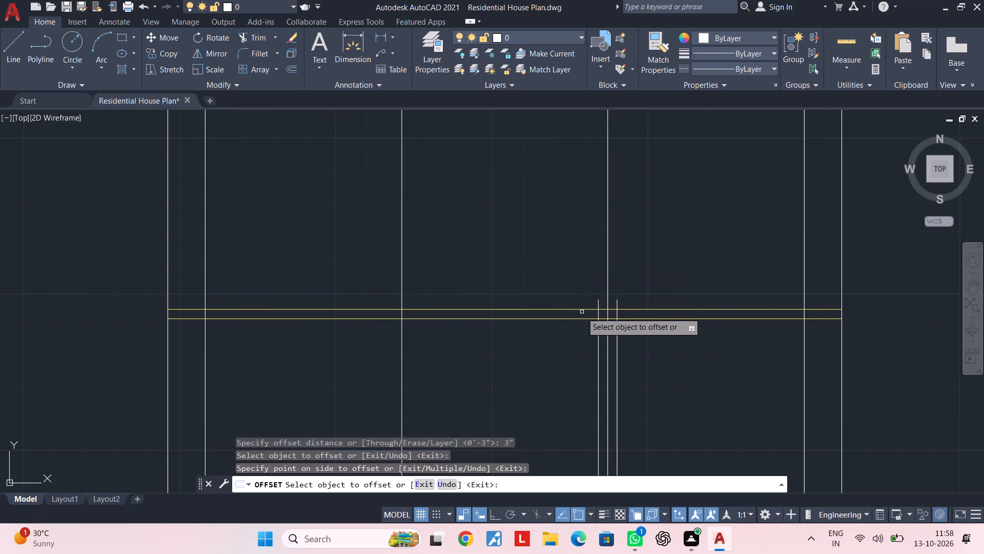
{"action": "left_click", "coordinate": [579, 320]}
{"action": "left_click_drag", "start_coordinate": [578, 337], "coordinate": [578, 346]}
{"action": "left_click", "coordinate": [578, 346]}
{"action": "key", "text": "Escape"}
{"action": "key", "text": "Escape"}
{"action": "key", "text": "Escape"}
{"action": "key", "text": "Escape"}
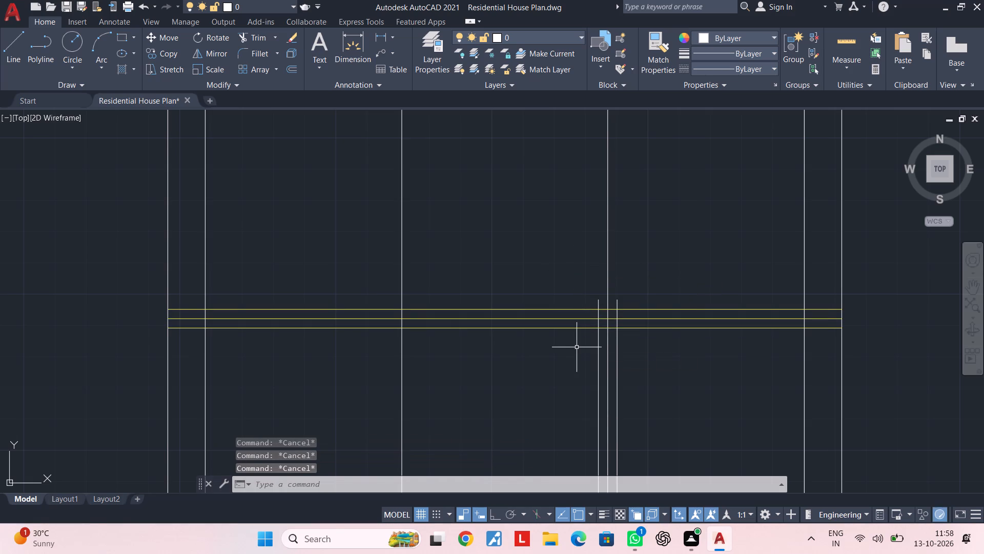
Trim the eastern interior wall's two offset line stubs projecting north of the new upper horizontal offset line.
{"action": "type", "text": "TR"}
{"action": "key", "text": "space"}
{"action": "scroll", "coordinate": [610, 293], "scroll_direction": "up", "scroll_amount": 1}
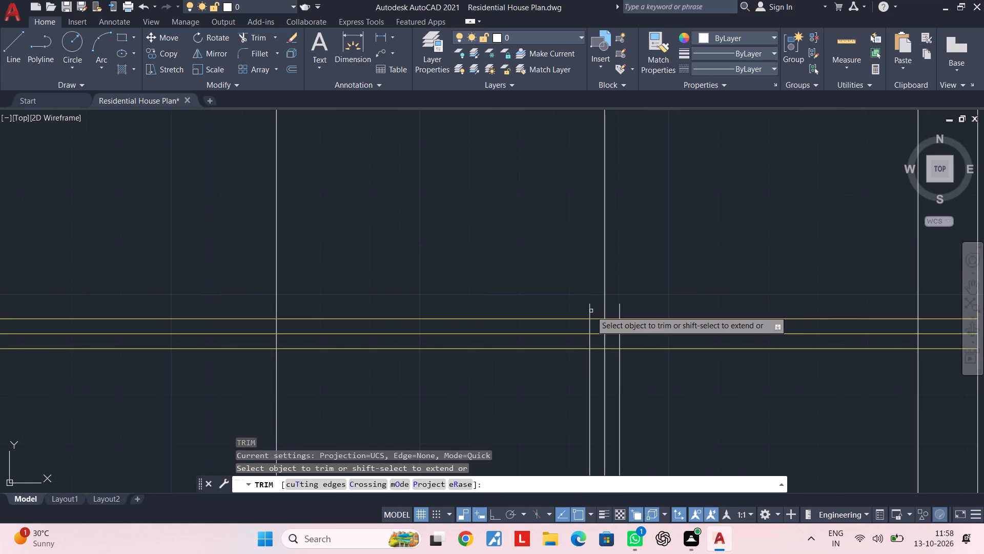
{"action": "left_click", "coordinate": [591, 311]}
{"action": "left_click", "coordinate": [620, 310]}
{"action": "key", "text": "Escape"}
{"action": "key", "text": "Escape"}
Match the upper horizontal wall's two yellow offset lines to the properties of the white eastern interior vertical line.
{"action": "key", "text": "m"}
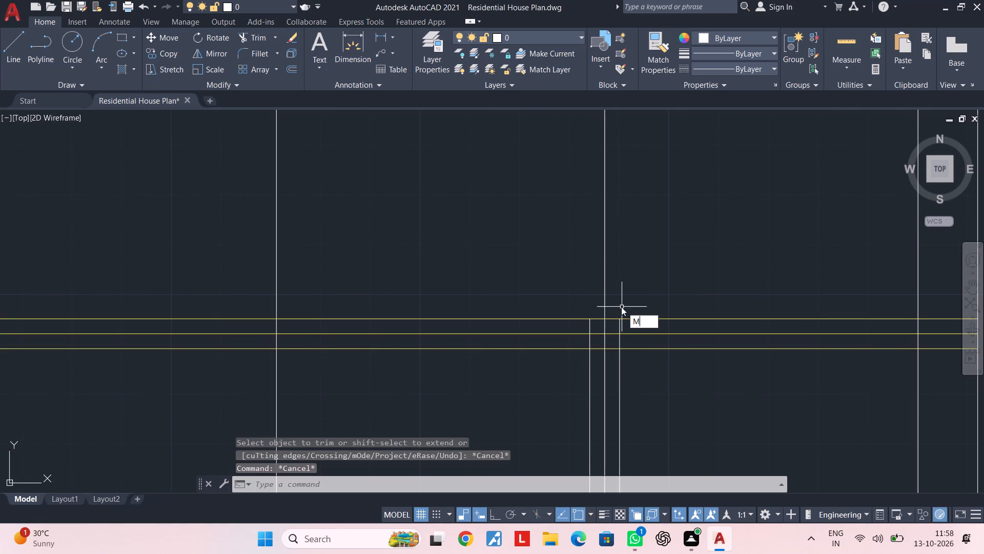
{"action": "key", "text": "a"}
{"action": "key", "text": "space"}
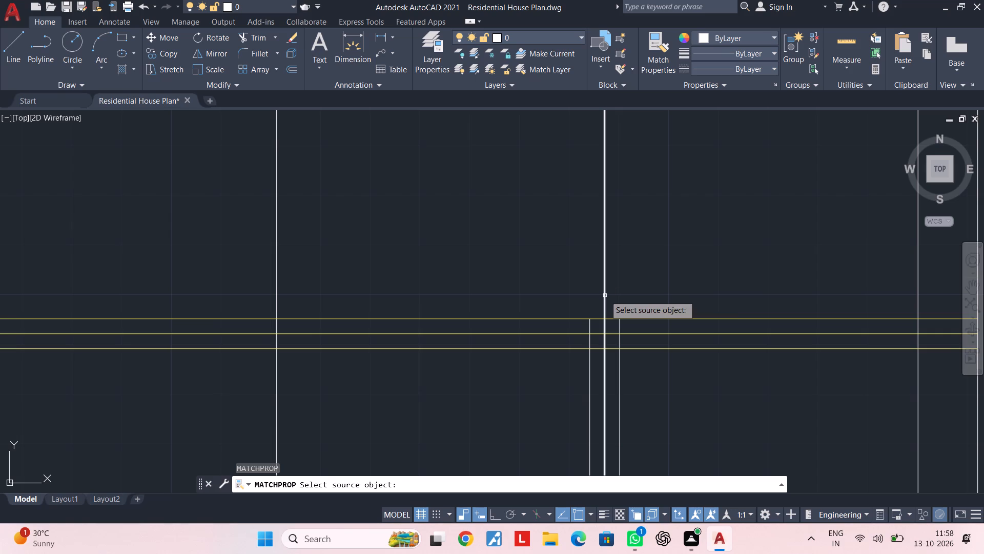
{"action": "left_click", "coordinate": [605, 295]}
{"action": "left_click", "coordinate": [573, 317]}
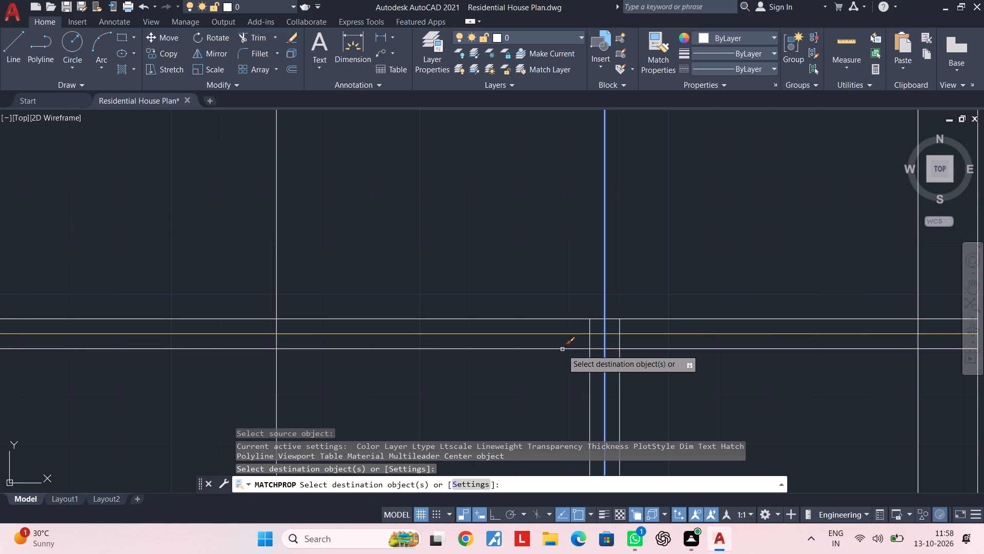
{"action": "left_click", "coordinate": [562, 349]}
Match the two yellow horizontal offset lines of the western L-shaped wall corner to the same white line properties.
{"action": "scroll", "coordinate": [562, 349], "scroll_direction": "down", "scroll_amount": 3}
{"action": "middle_click_drag", "start_coordinate": [538, 386], "coordinate": [541, 263]}
{"action": "middle_click_drag", "start_coordinate": [522, 333], "coordinate": [523, 287]}
{"action": "middle_click_drag", "start_coordinate": [506, 389], "coordinate": [510, 357]}
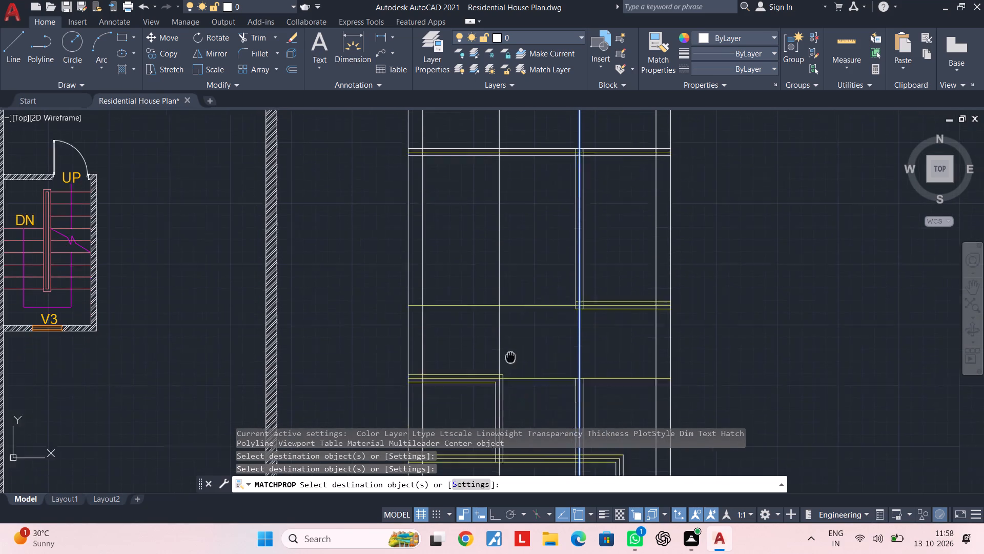
{"action": "middle_click_drag", "start_coordinate": [510, 357], "coordinate": [518, 319]}
{"action": "scroll", "coordinate": [490, 327], "scroll_direction": "up", "scroll_amount": 2}
{"action": "left_click", "coordinate": [480, 335]}
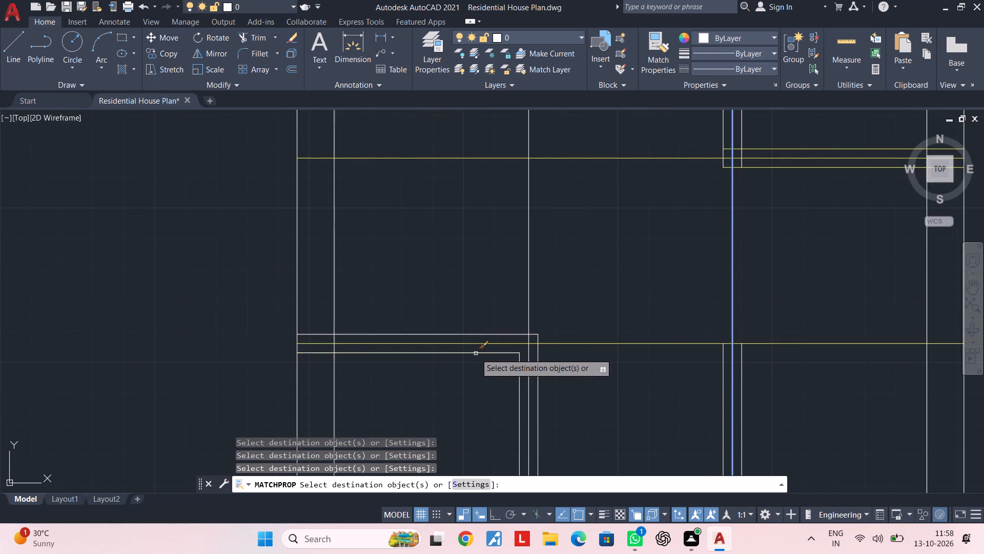
{"action": "left_click", "coordinate": [476, 353]}
Match the two yellow offset lines of the next horizontal wall to the south to the same white line properties.
{"action": "scroll", "coordinate": [477, 404], "scroll_direction": "down", "scroll_amount": 2}
{"action": "middle_click_drag", "start_coordinate": [479, 399], "coordinate": [479, 307]}
{"action": "scroll", "coordinate": [465, 369], "scroll_direction": "up", "scroll_amount": 3}
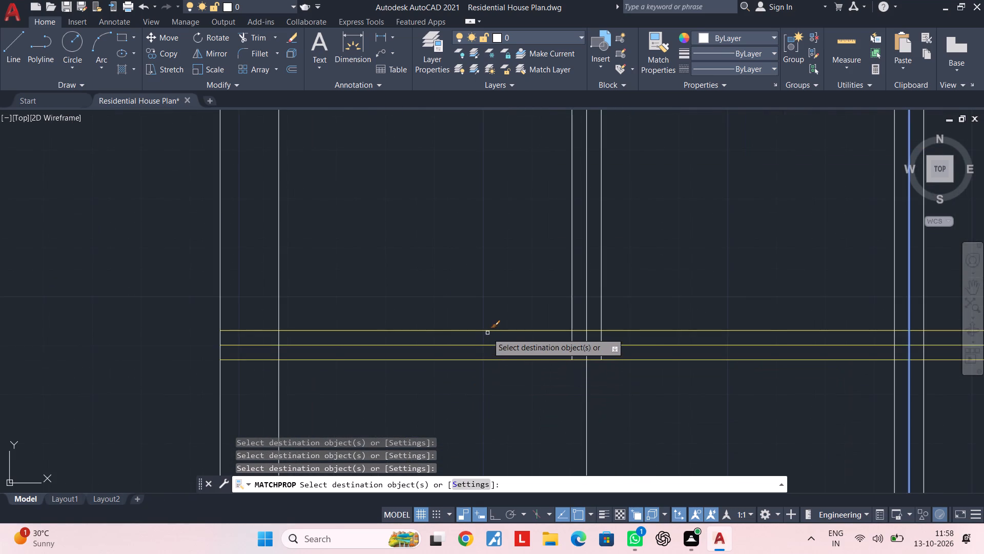
{"action": "left_click", "coordinate": [487, 332]}
{"action": "left_click", "coordinate": [488, 360]}
{"action": "scroll", "coordinate": [570, 379], "scroll_direction": "down", "scroll_amount": 2}
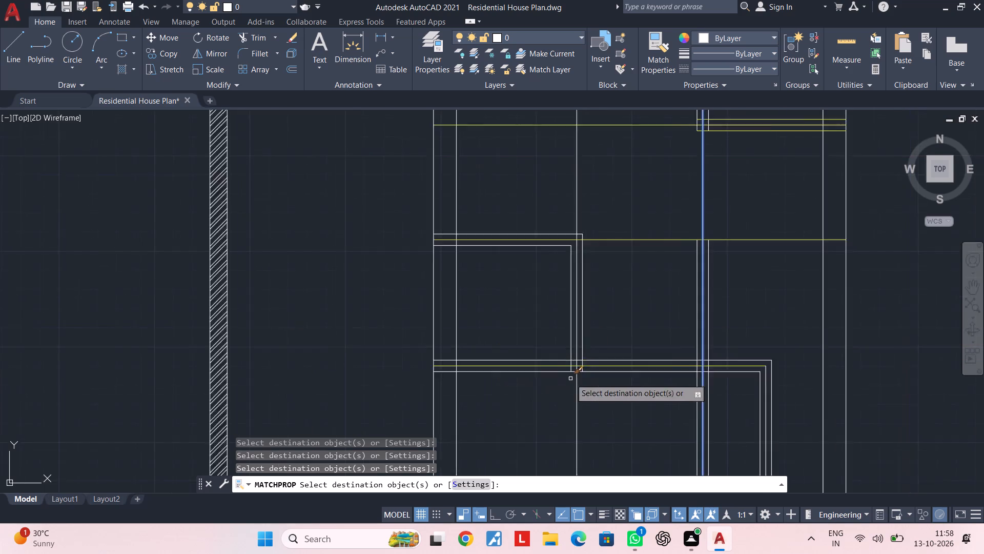
{"action": "middle_click_drag", "start_coordinate": [568, 376], "coordinate": [481, 293]}
{"action": "middle_click_drag", "start_coordinate": [610, 343], "coordinate": [548, 291]}
{"action": "middle_click_drag", "start_coordinate": [574, 291], "coordinate": [571, 122]}
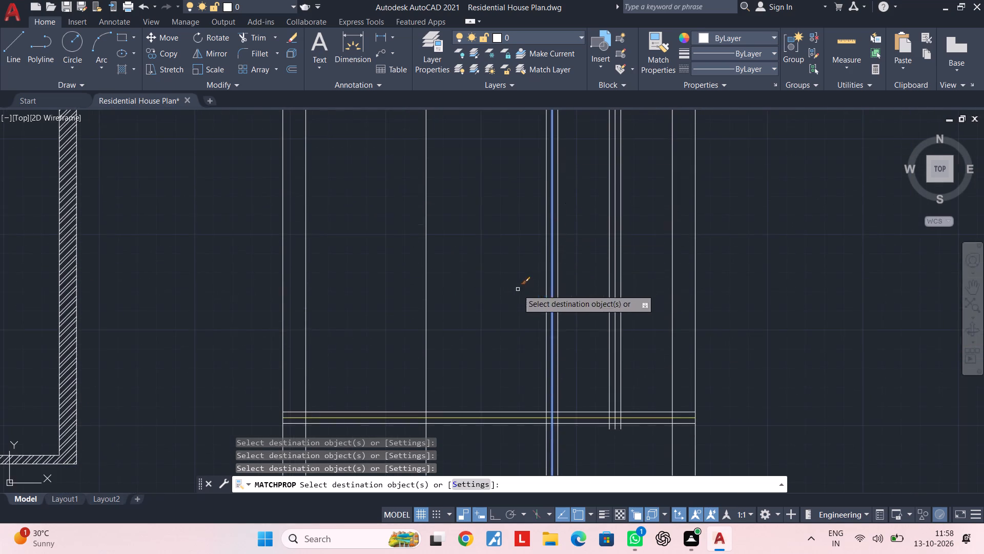
{"action": "middle_click_drag", "start_coordinate": [517, 289], "coordinate": [526, 196]}
{"action": "middle_click_drag", "start_coordinate": [510, 281], "coordinate": [521, 201]}
{"action": "key", "text": "Escape"}
Match the short eastern horizontal wall's two yellow offset lines to the properties of the adjoining white vertical offset line.
{"action": "scroll", "coordinate": [503, 335], "scroll_direction": "down", "scroll_amount": 3}
{"action": "middle_click_drag", "start_coordinate": [504, 335], "coordinate": [494, 419]}
{"action": "key", "text": "Escape"}
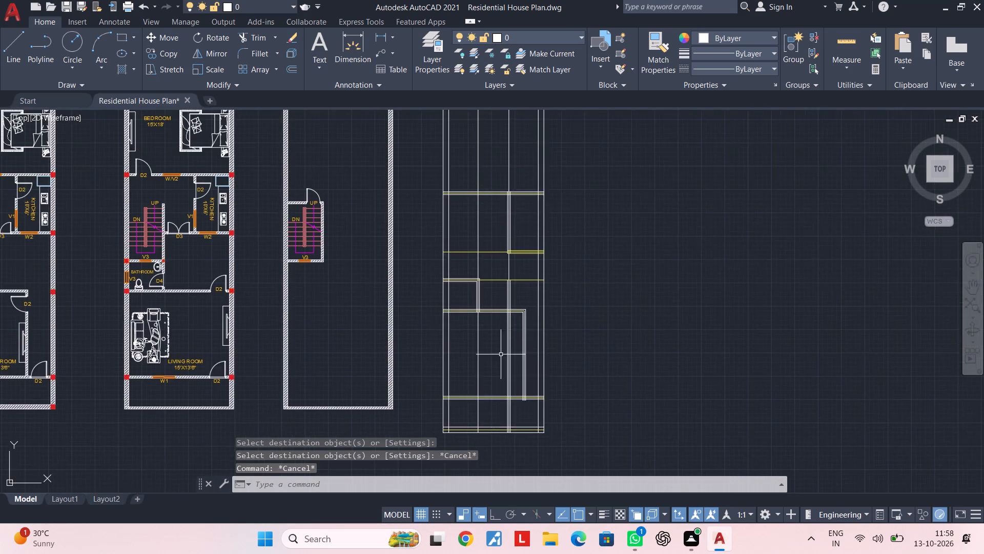
{"action": "middle_click_drag", "start_coordinate": [502, 306], "coordinate": [506, 358]}
{"action": "scroll", "coordinate": [505, 313], "scroll_direction": "up", "scroll_amount": 2}
{"action": "middle_click_drag", "start_coordinate": [502, 304], "coordinate": [486, 343]}
{"action": "scroll", "coordinate": [546, 348], "scroll_direction": "up", "scroll_amount": 2}
{"action": "middle_click_drag", "start_coordinate": [564, 342], "coordinate": [537, 360]}
{"action": "key", "text": "space"}
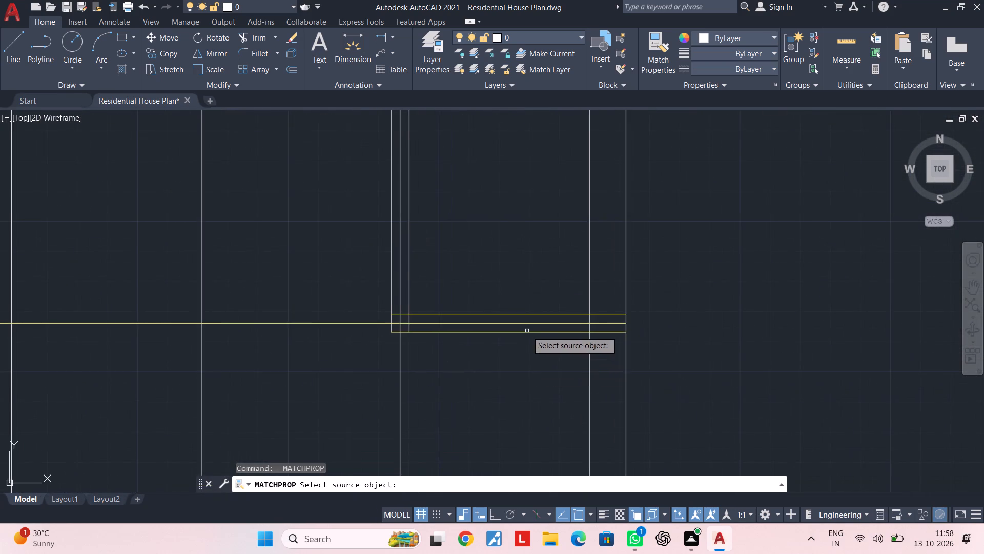
{"action": "scroll", "coordinate": [526, 326], "scroll_direction": "up", "scroll_amount": 1}
{"action": "left_click", "coordinate": [340, 282]}
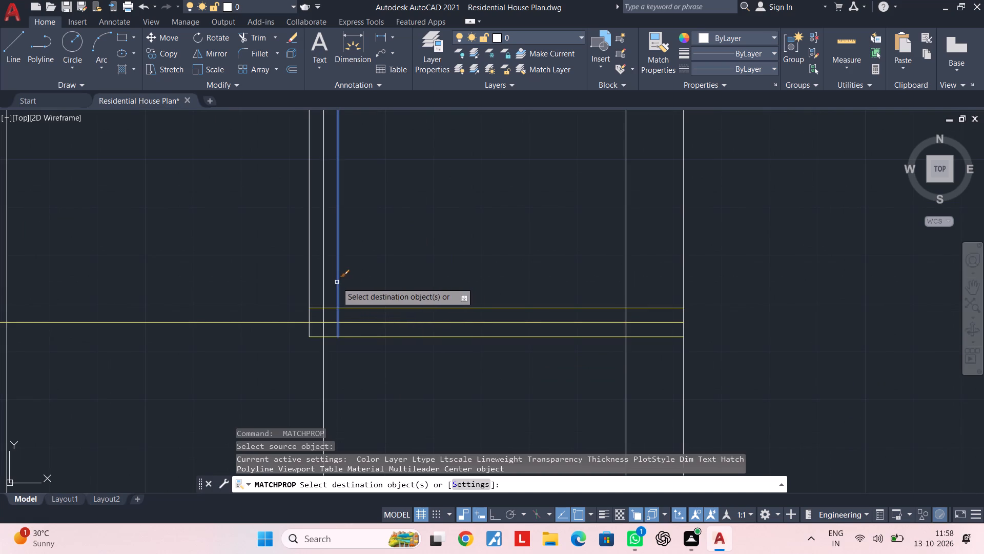
{"action": "left_click", "coordinate": [442, 307]}
{"action": "left_click", "coordinate": [444, 338]}
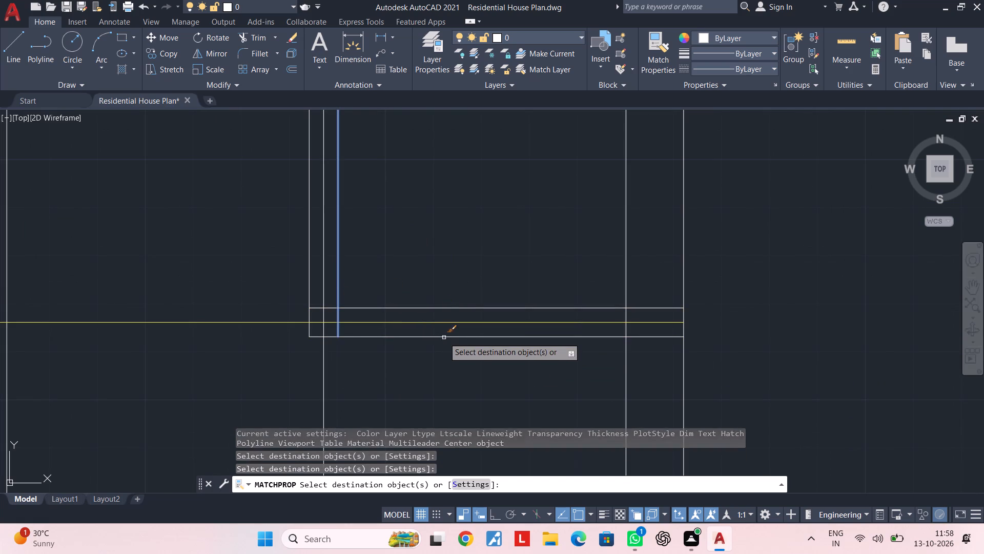
{"action": "key", "text": "Escape"}
{"action": "scroll", "coordinate": [445, 335], "scroll_direction": "down", "scroll_amount": 2}
{"action": "key", "text": "Escape"}
Match the two interior vertical centre lines to the properties of the yellow horizontal guide line between the western wall corner and eastern outer wall.
{"action": "middle_click_drag", "start_coordinate": [455, 304], "coordinate": [467, 385]}
{"action": "middle_click_drag", "start_coordinate": [471, 354], "coordinate": [544, 246]}
{"action": "scroll", "coordinate": [539, 326], "scroll_direction": "down", "scroll_amount": 1}
{"action": "key", "text": "Escape"}
{"action": "middle_click_drag", "start_coordinate": [539, 326], "coordinate": [551, 277]}
{"action": "scroll", "coordinate": [523, 311], "scroll_direction": "up", "scroll_amount": 2}
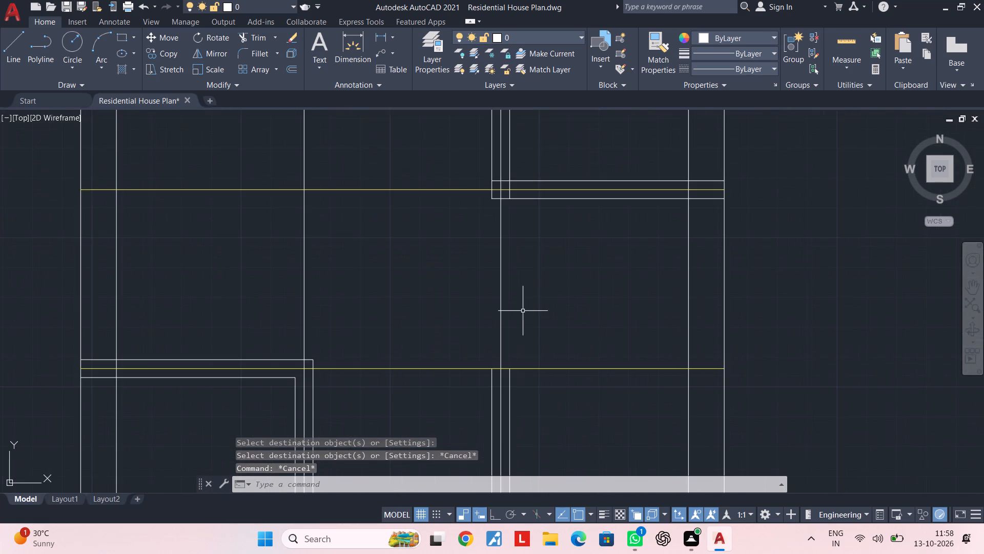
{"action": "middle_click_drag", "start_coordinate": [525, 318], "coordinate": [535, 261]}
{"action": "key", "text": "m"}
{"action": "key", "text": "a"}
{"action": "key", "text": "space"}
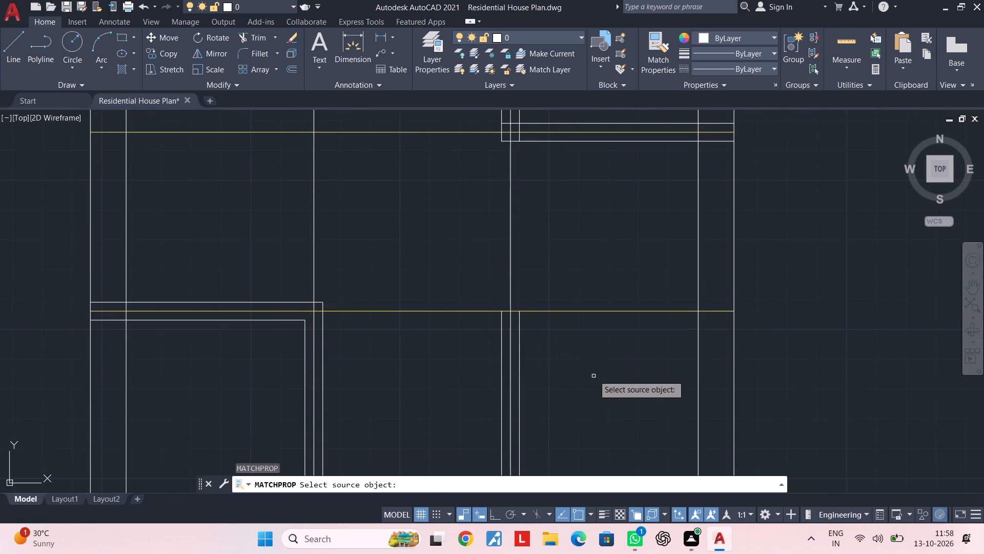
{"action": "left_click", "coordinate": [555, 308]}
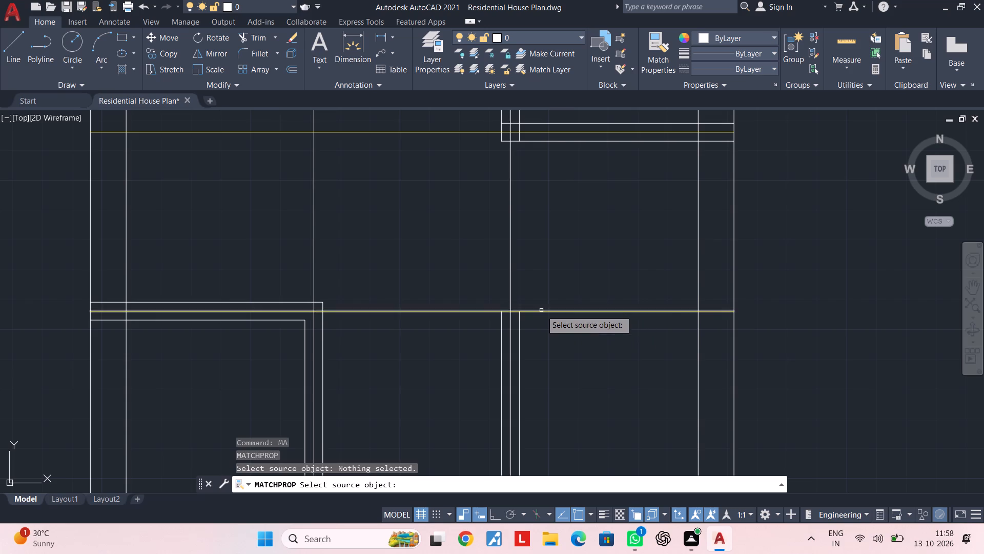
{"action": "left_click", "coordinate": [541, 310]}
{"action": "left_click", "coordinate": [511, 291]}
{"action": "middle_click_drag", "start_coordinate": [376, 272], "coordinate": [448, 284]}
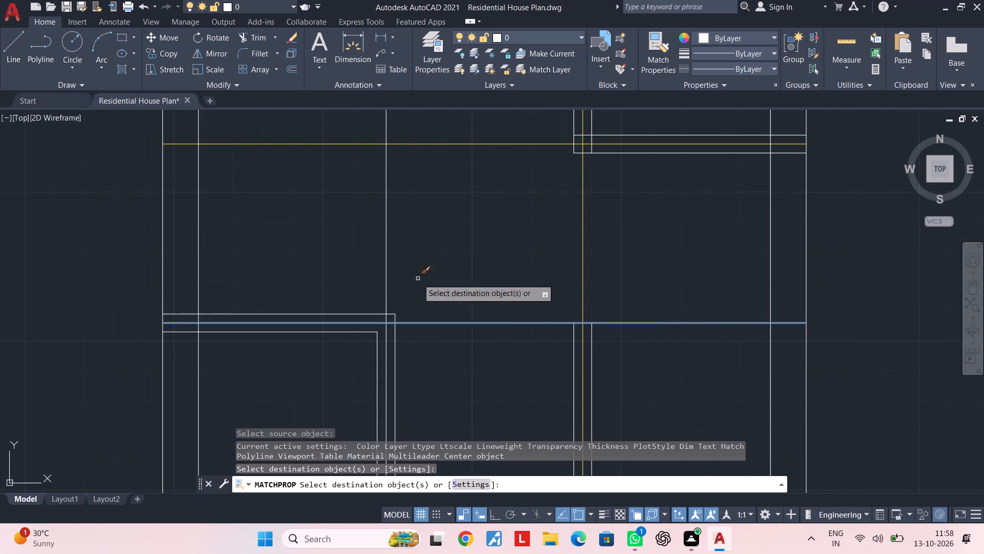
{"action": "left_click", "coordinate": [386, 258]}
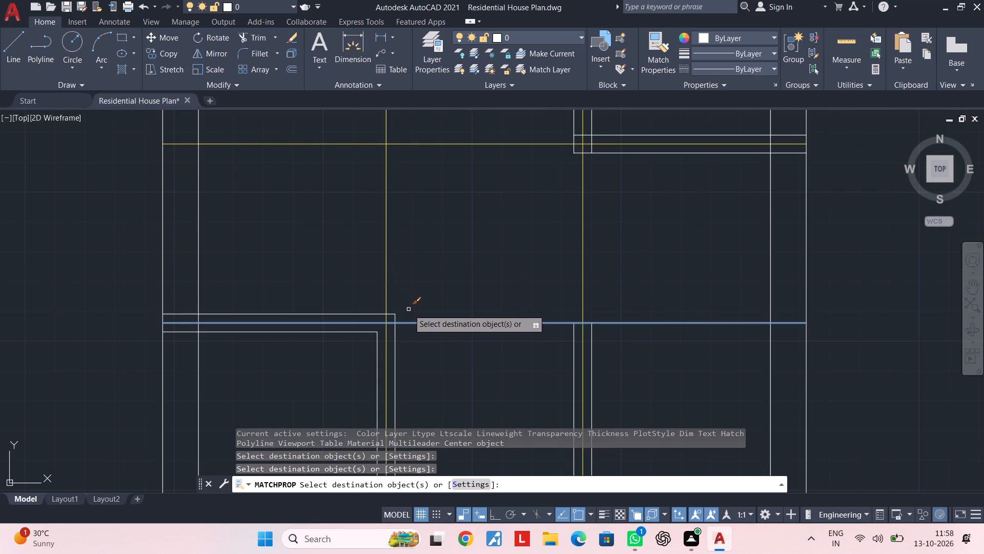
{"action": "left_click", "coordinate": [417, 324]}
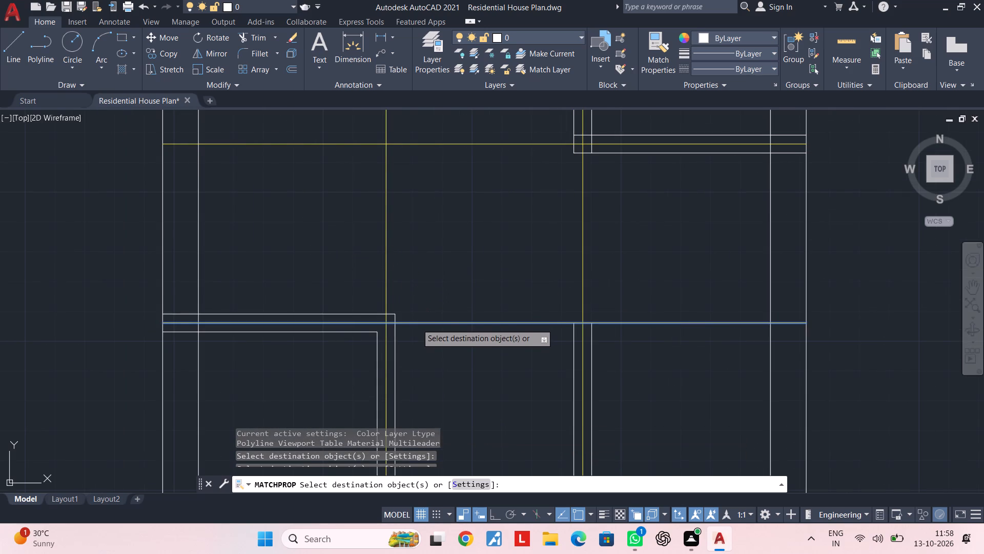
Examine the fourth layout from its southern L-shaped wall up to the north wall for the white wall lines and yellow centre guides.
{"action": "scroll", "coordinate": [524, 272], "scroll_direction": "down", "scroll_amount": 2}
{"action": "middle_click_drag", "start_coordinate": [515, 337], "coordinate": [523, 299]}
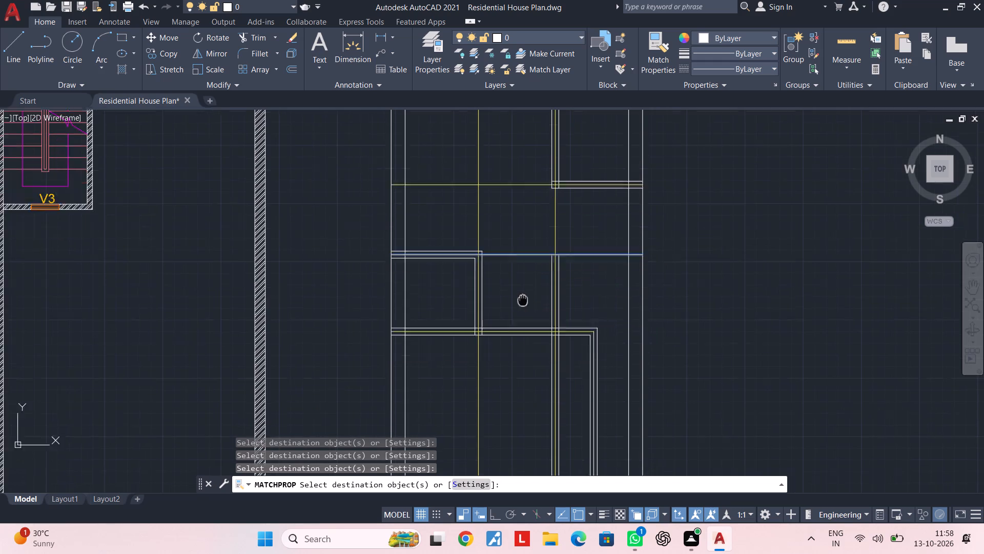
{"action": "middle_click_drag", "start_coordinate": [523, 299], "coordinate": [523, 252]}
{"action": "middle_click_drag", "start_coordinate": [523, 252], "coordinate": [525, 355]}
{"action": "middle_click_drag", "start_coordinate": [509, 246], "coordinate": [511, 365]}
{"action": "middle_click_drag", "start_coordinate": [510, 262], "coordinate": [494, 383]}
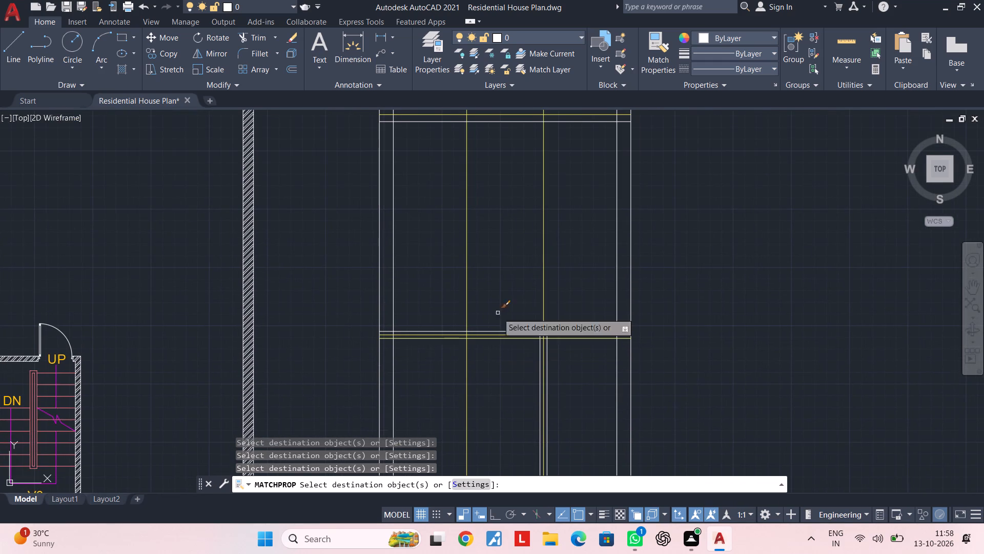
{"action": "scroll", "coordinate": [551, 333], "scroll_direction": "up", "scroll_amount": 3}
{"action": "scroll", "coordinate": [551, 334], "scroll_direction": "down", "scroll_amount": 3}
{"action": "middle_click_drag", "start_coordinate": [580, 257], "coordinate": [577, 345]}
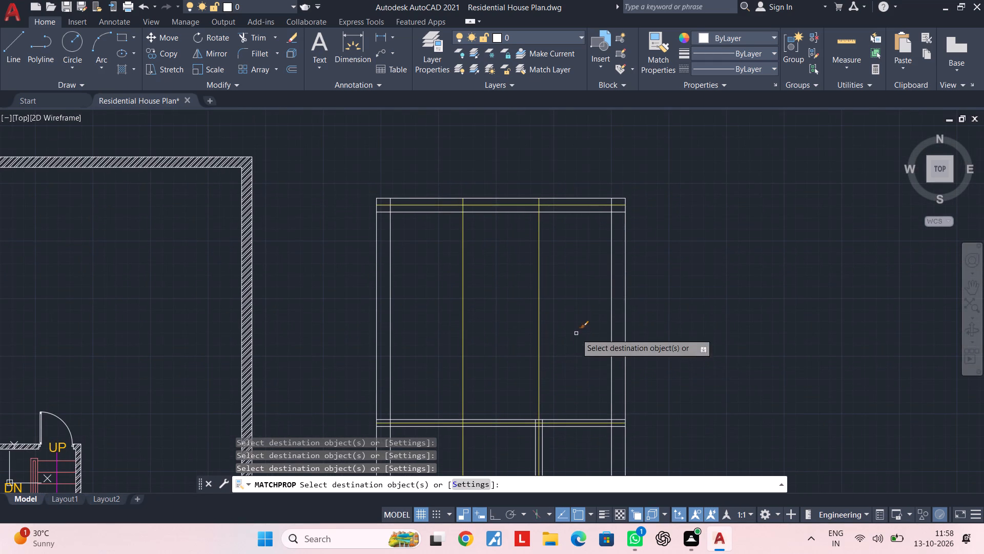
{"action": "key", "text": "Escape"}
{"action": "key", "text": "Escape"}
{"action": "middle_click_drag", "start_coordinate": [573, 312], "coordinate": [570, 223]}
{"action": "key", "text": "Escape"}
{"action": "key", "text": "Escape"}
{"action": "scroll", "coordinate": [573, 287], "scroll_direction": "down", "scroll_amount": 2}
{"action": "middle_click_drag", "start_coordinate": [573, 286], "coordinate": [570, 252]}
{"action": "key", "text": "Escape"}
{"action": "middle_click_drag", "start_coordinate": [566, 290], "coordinate": [560, 260]}
{"action": "scroll", "coordinate": [563, 295], "scroll_direction": "up", "scroll_amount": 2}
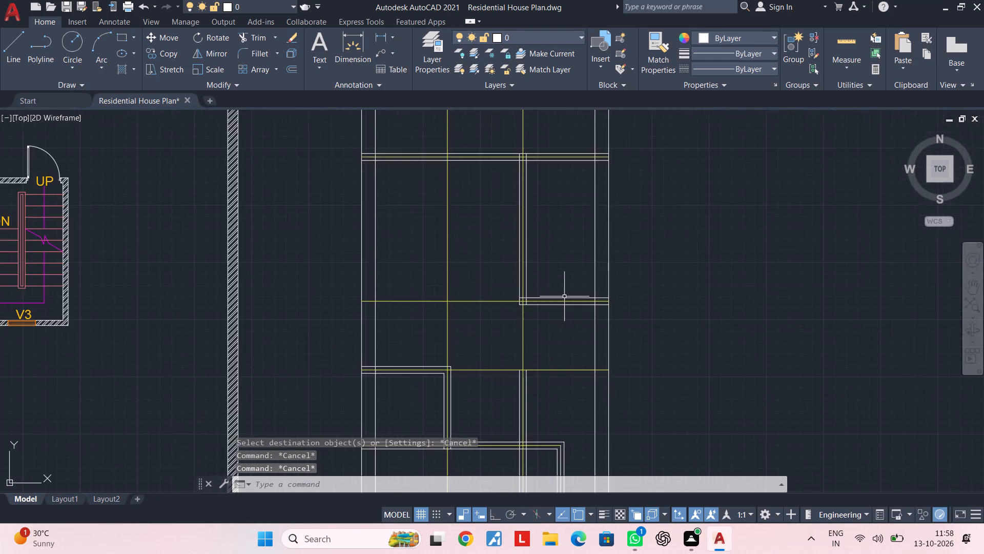
{"action": "middle_click_drag", "start_coordinate": [561, 276], "coordinate": [553, 221]}
{"action": "scroll", "coordinate": [551, 256], "scroll_direction": "down", "scroll_amount": 1}
{"action": "middle_click_drag", "start_coordinate": [551, 256], "coordinate": [534, 272]}
{"action": "middle_click_drag", "start_coordinate": [527, 245], "coordinate": [513, 282]}
{"action": "middle_click_drag", "start_coordinate": [519, 264], "coordinate": [509, 271]}
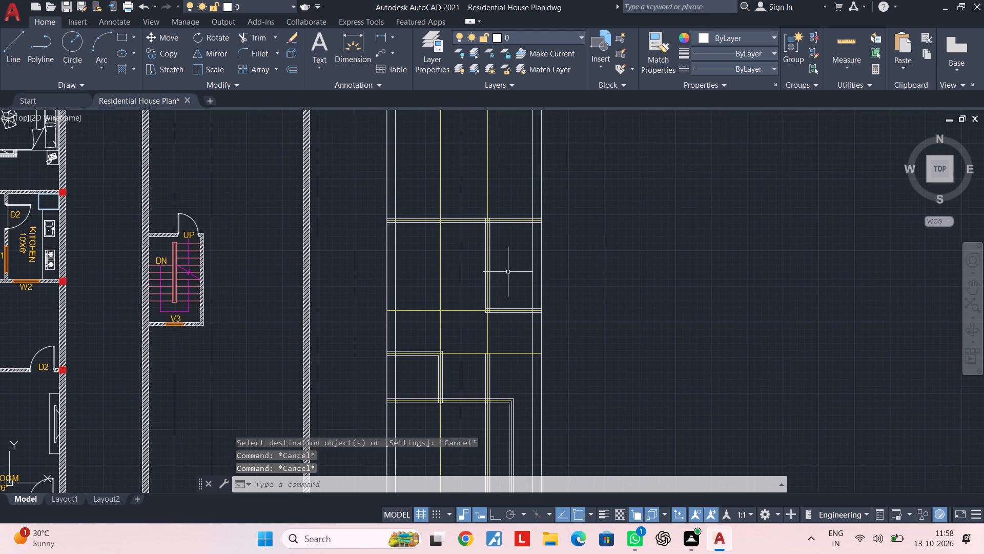
Save the Residential House Plan drawing.
{"action": "key", "text": "ctrl+s"}
{"action": "key", "text": "ctrl+s"}
{"action": "scroll", "coordinate": [503, 308], "scroll_direction": "down", "scroll_amount": 1}
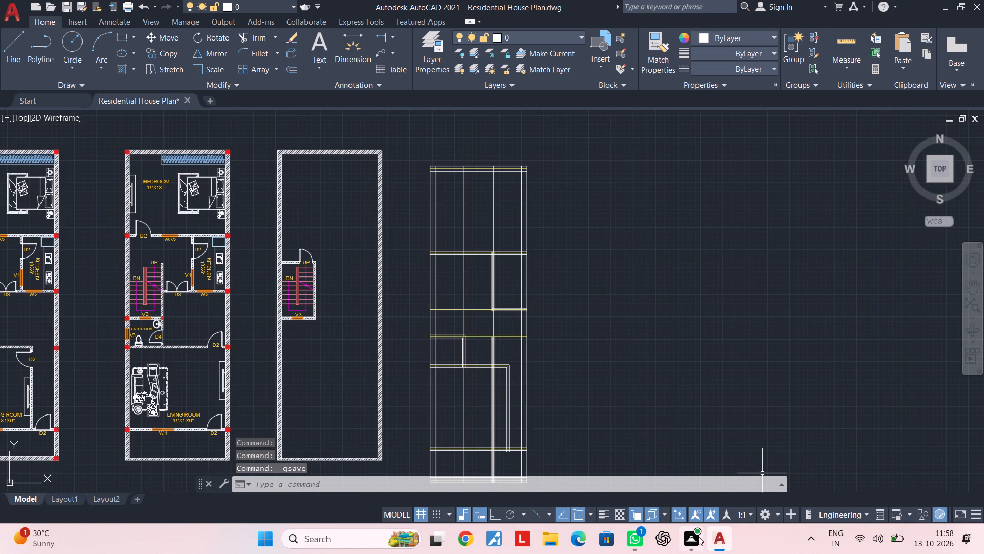